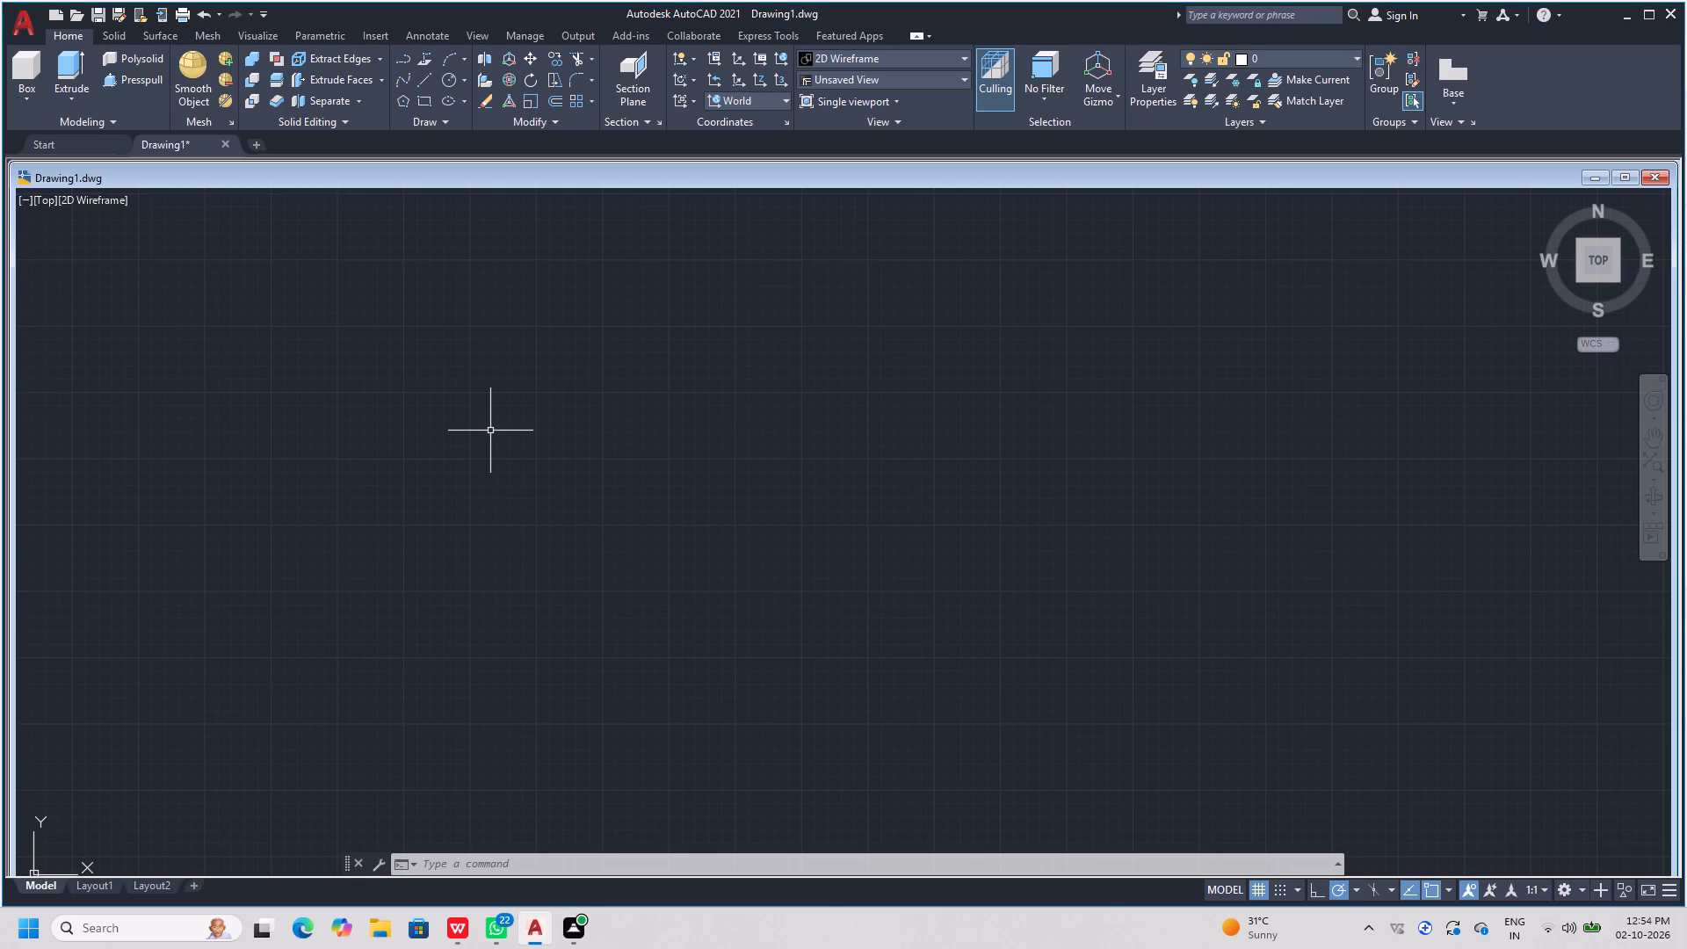
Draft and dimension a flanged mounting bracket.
Draw a circle of radius 32.6 in the empty drawing area.
type("c")
key("space")
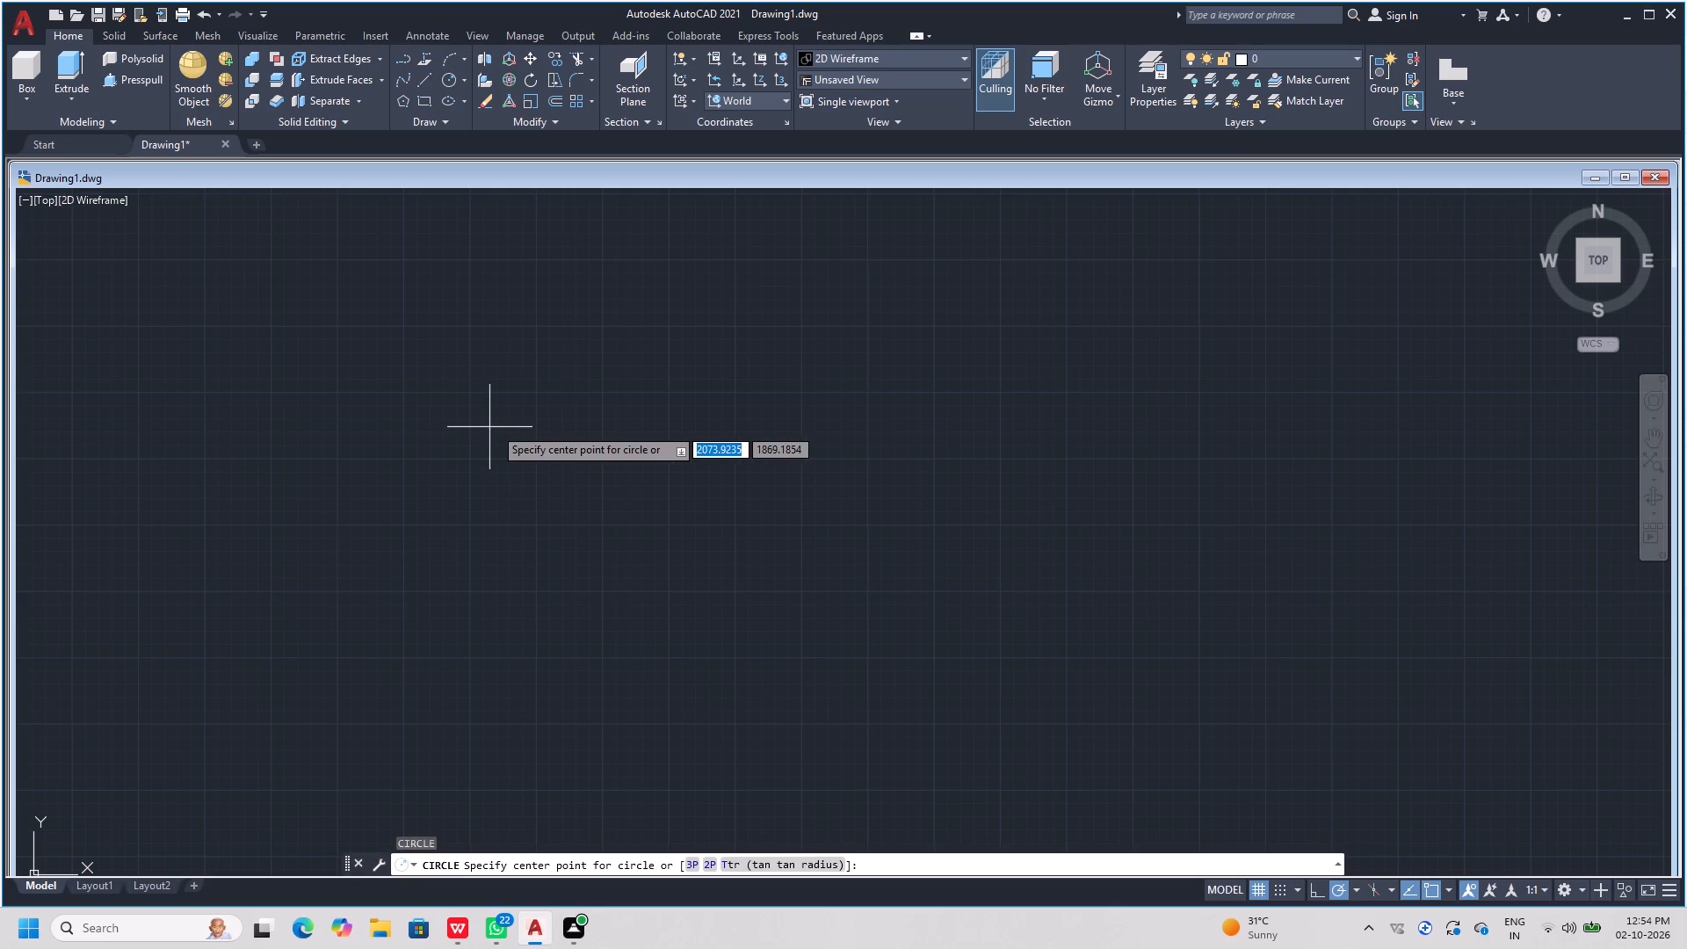
left_click(583, 480)
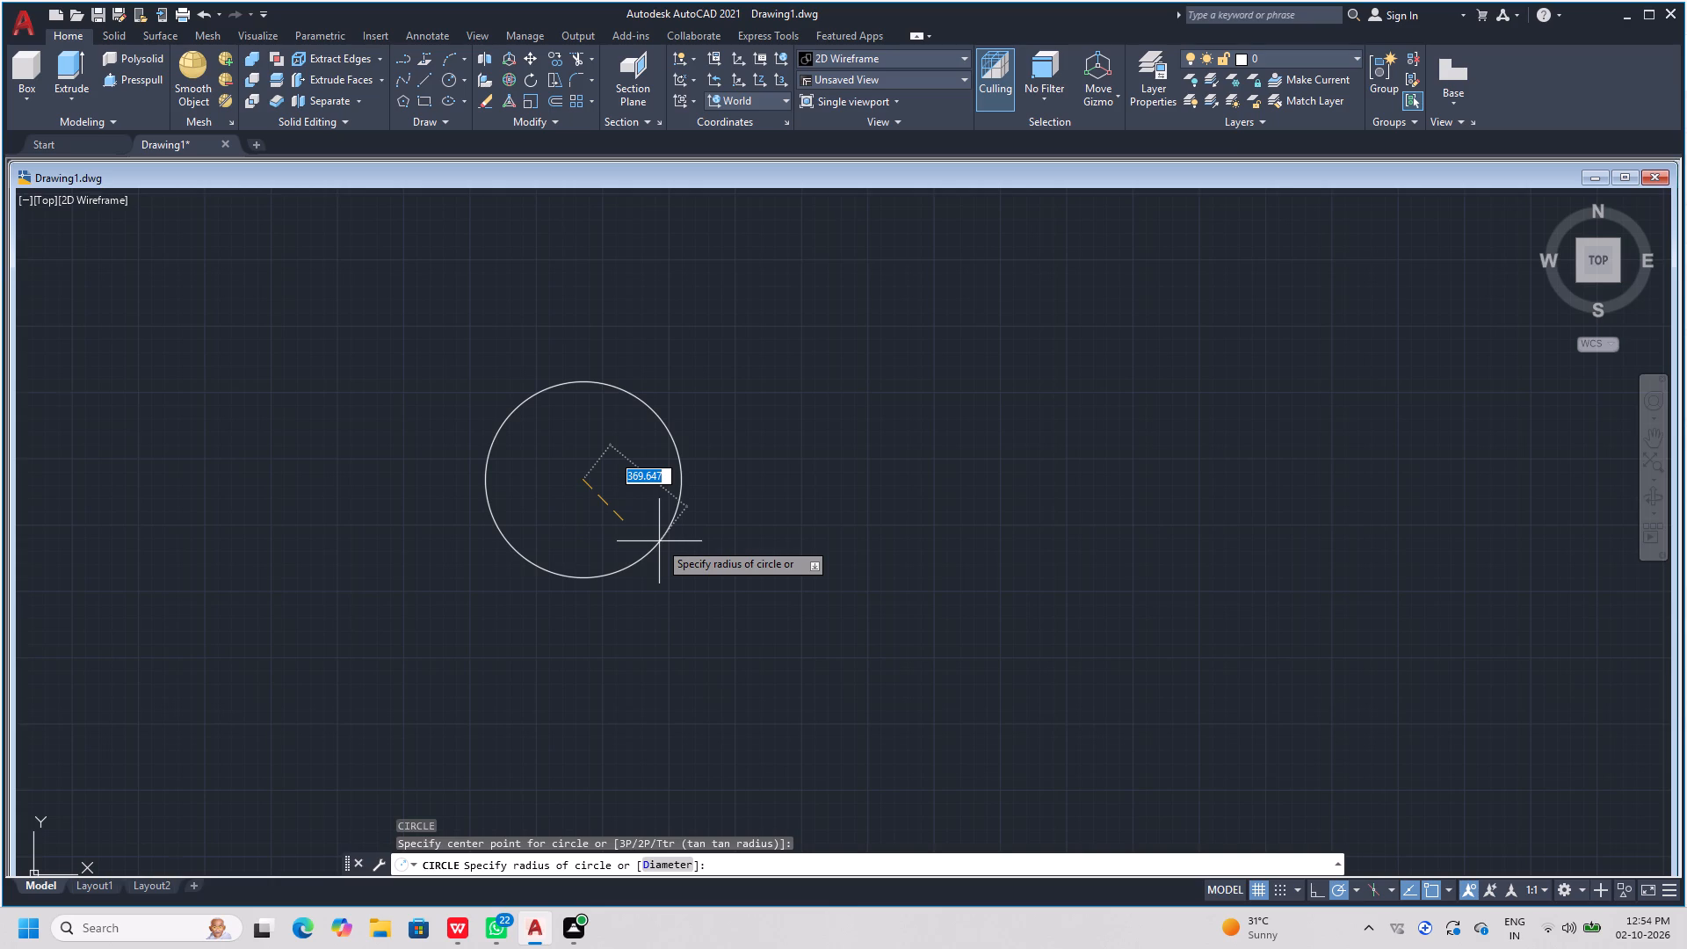
type("32.6")
key("Return")
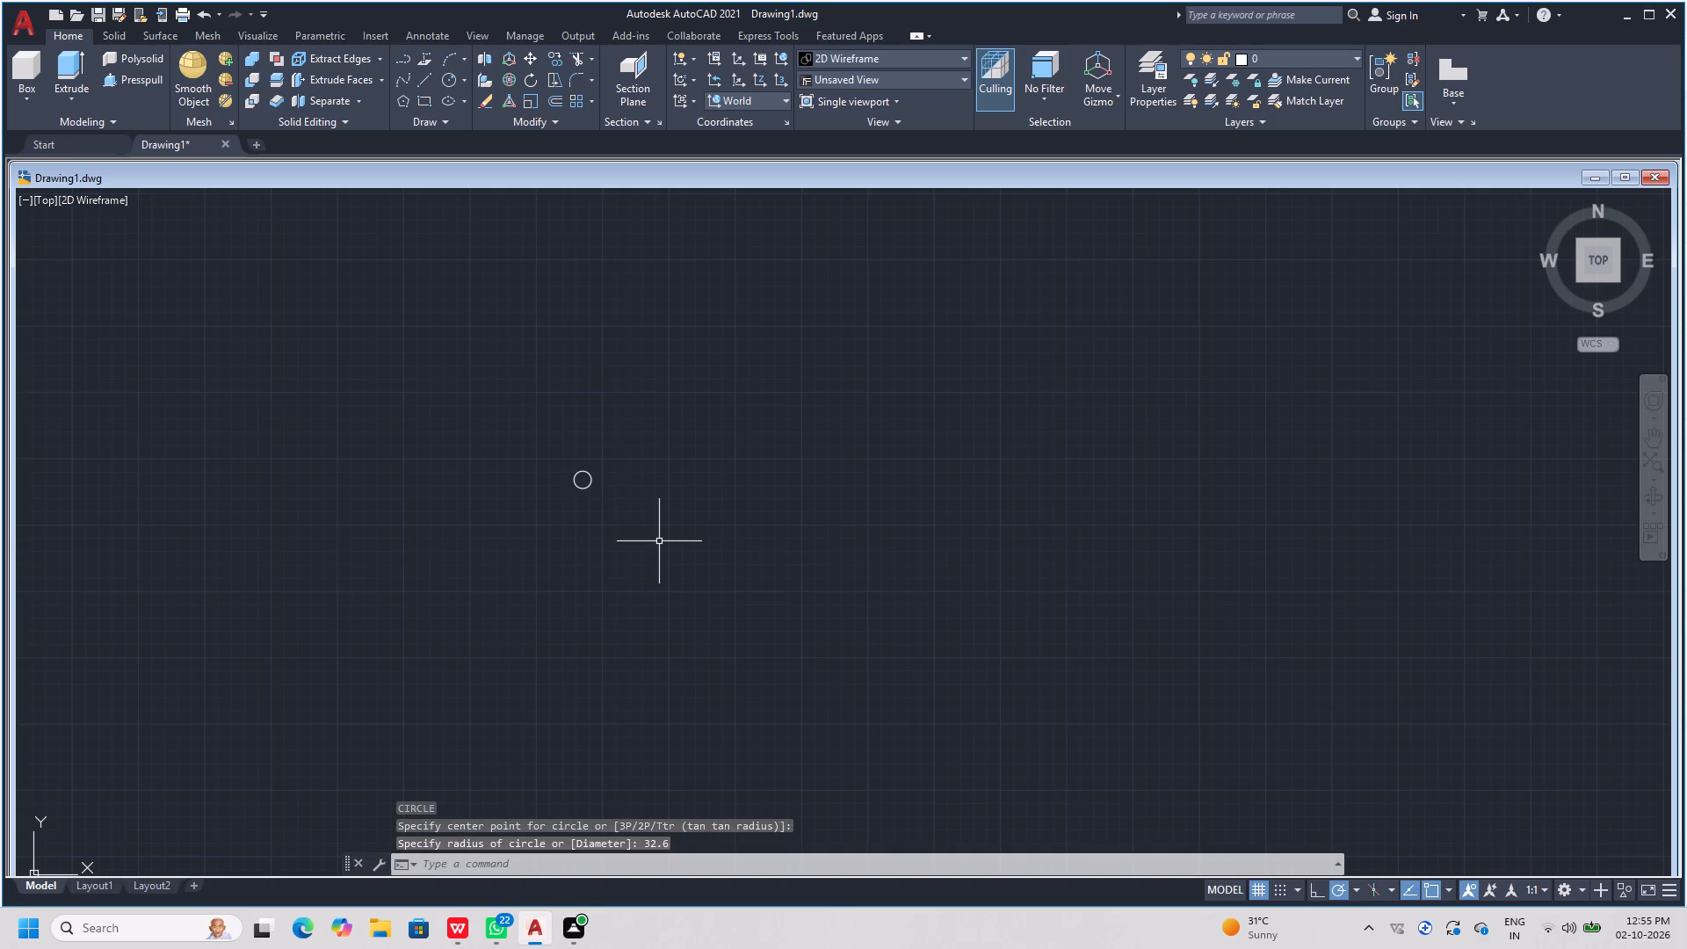
Draw a concentric circle of diameter 44.38 at the centre of the existing circle.
scroll(588, 482, "up", 5)
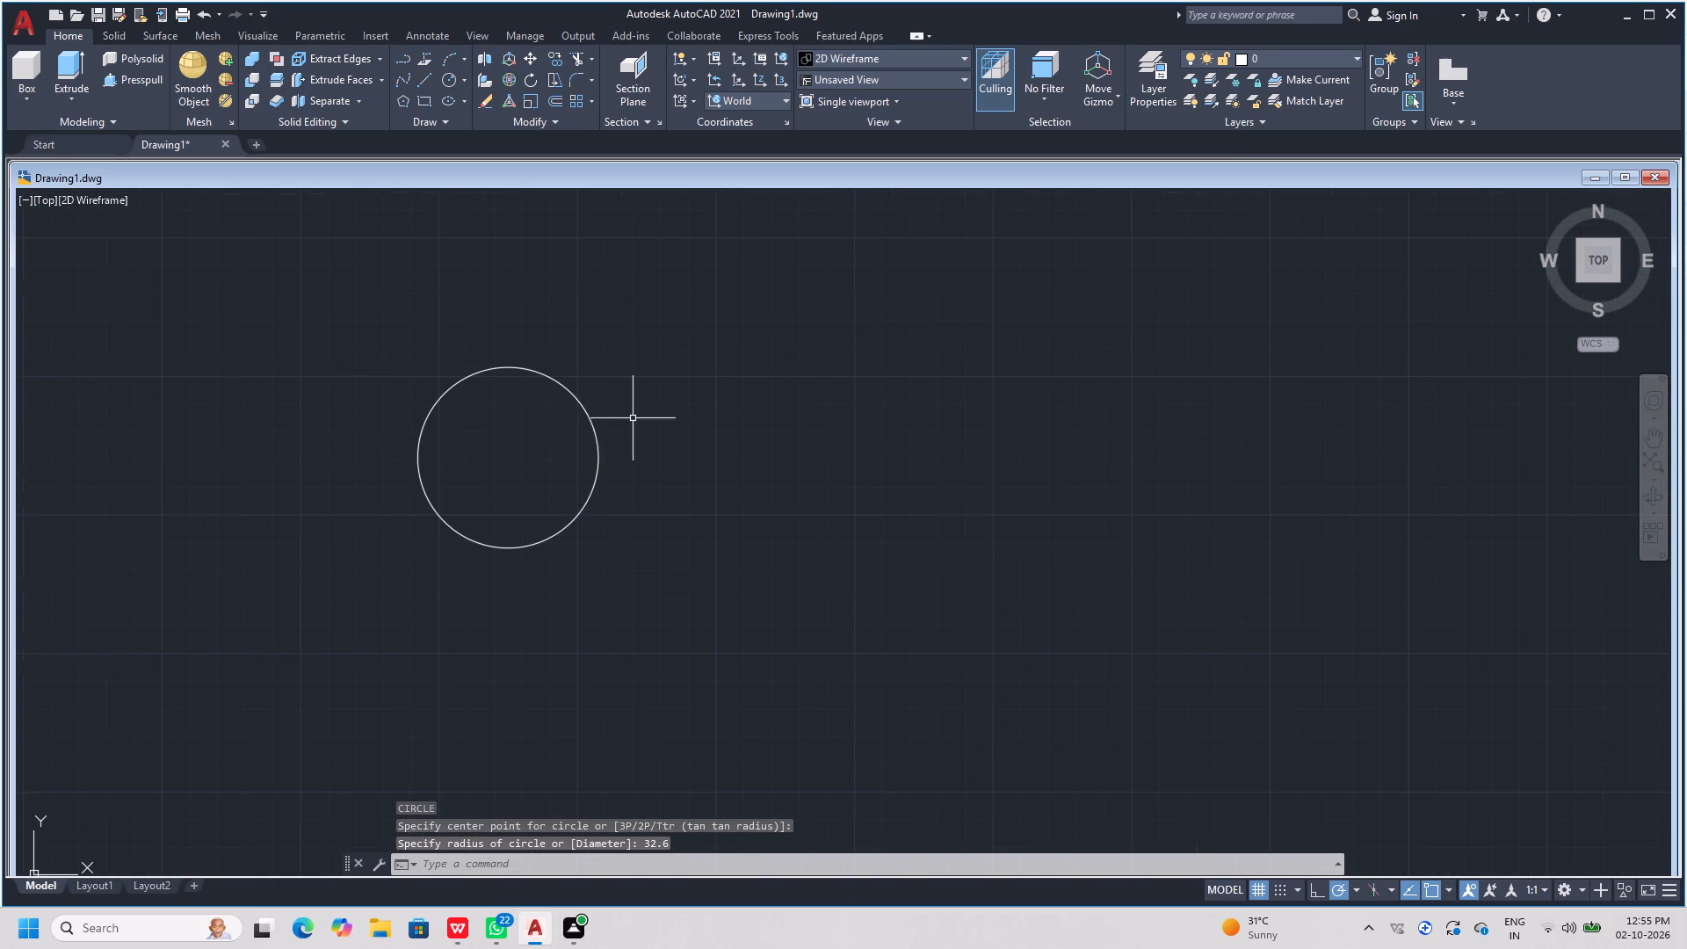
scroll(346, 380, "up", 1)
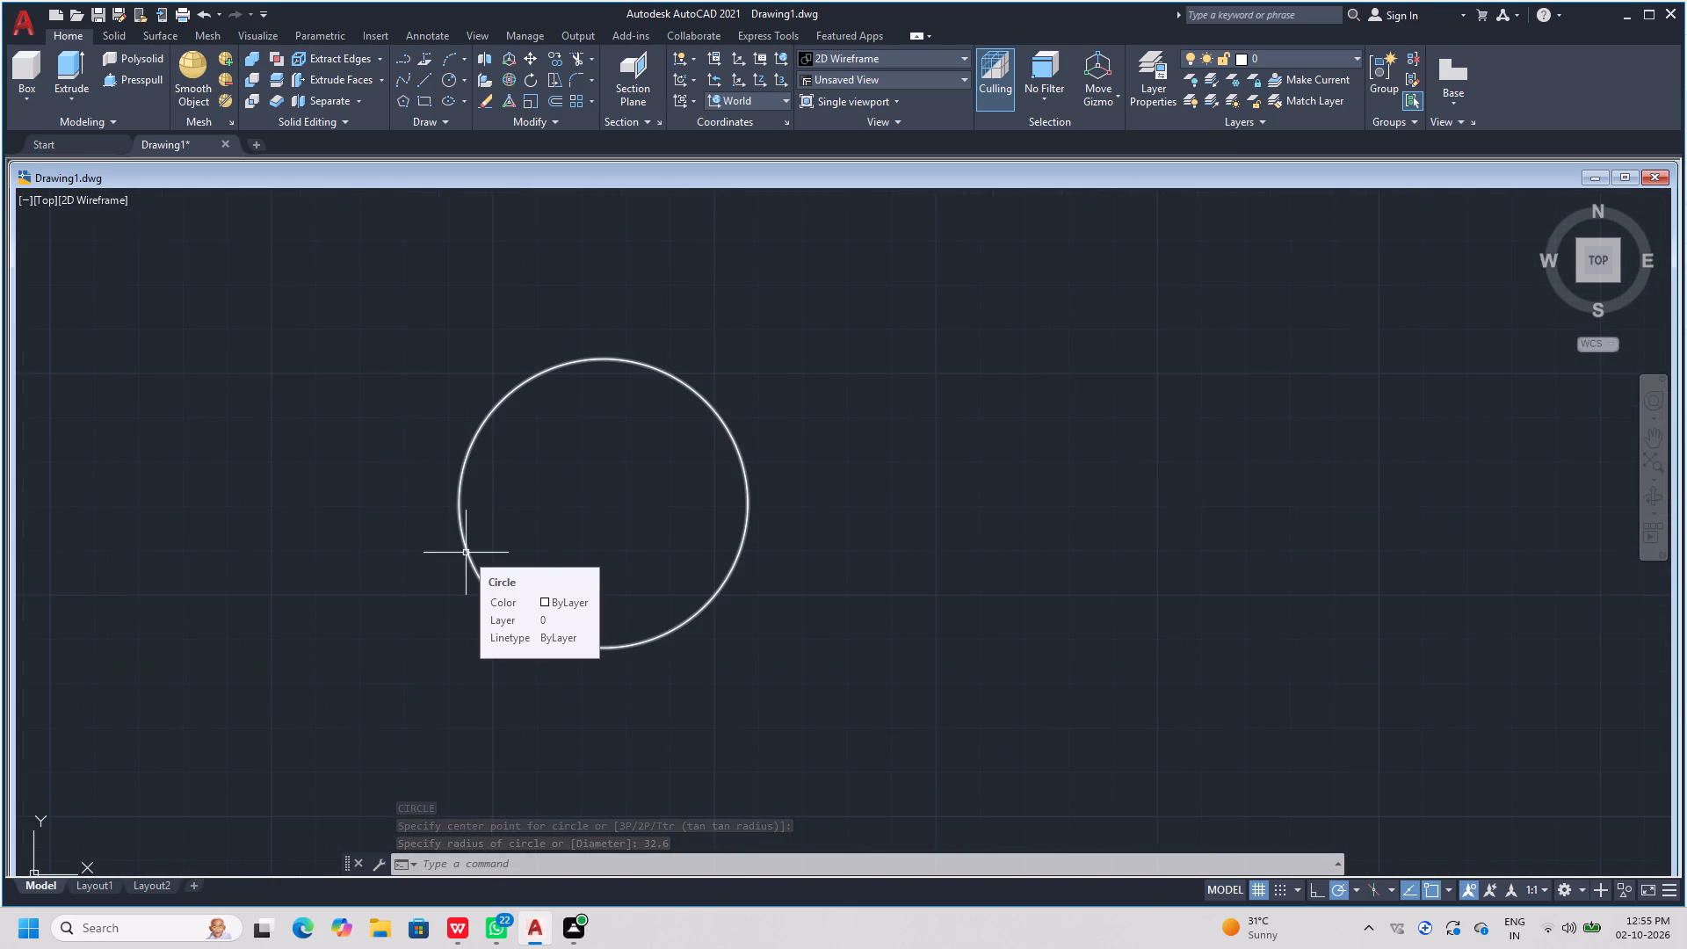
key("space")
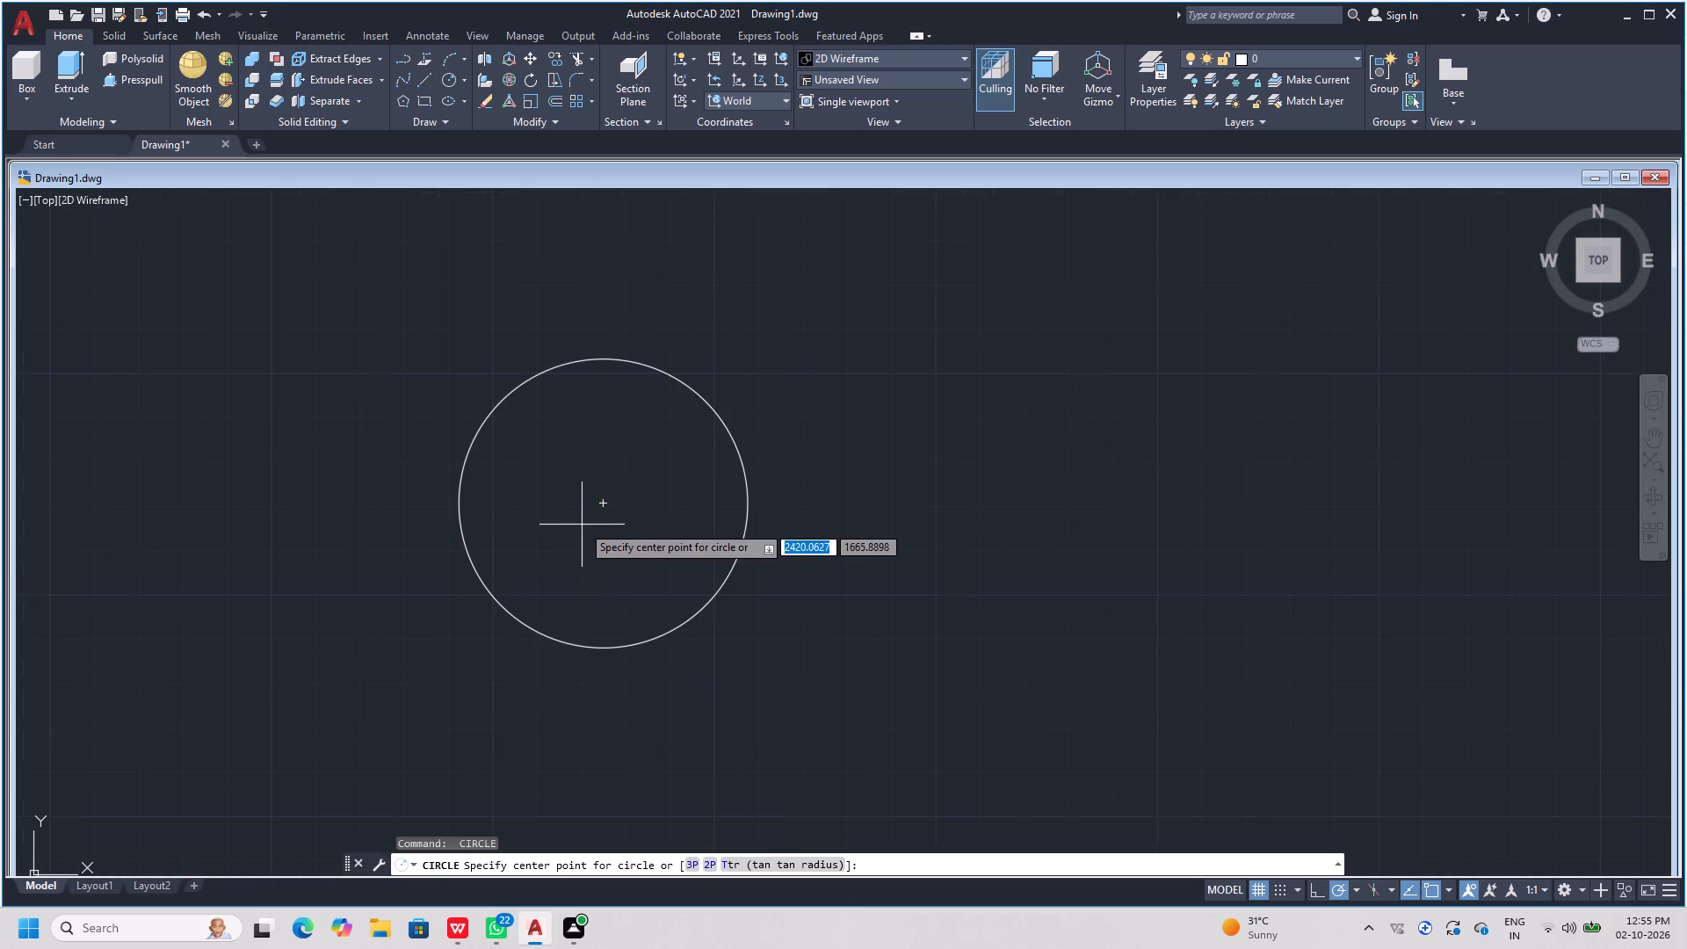
left_click(598, 506)
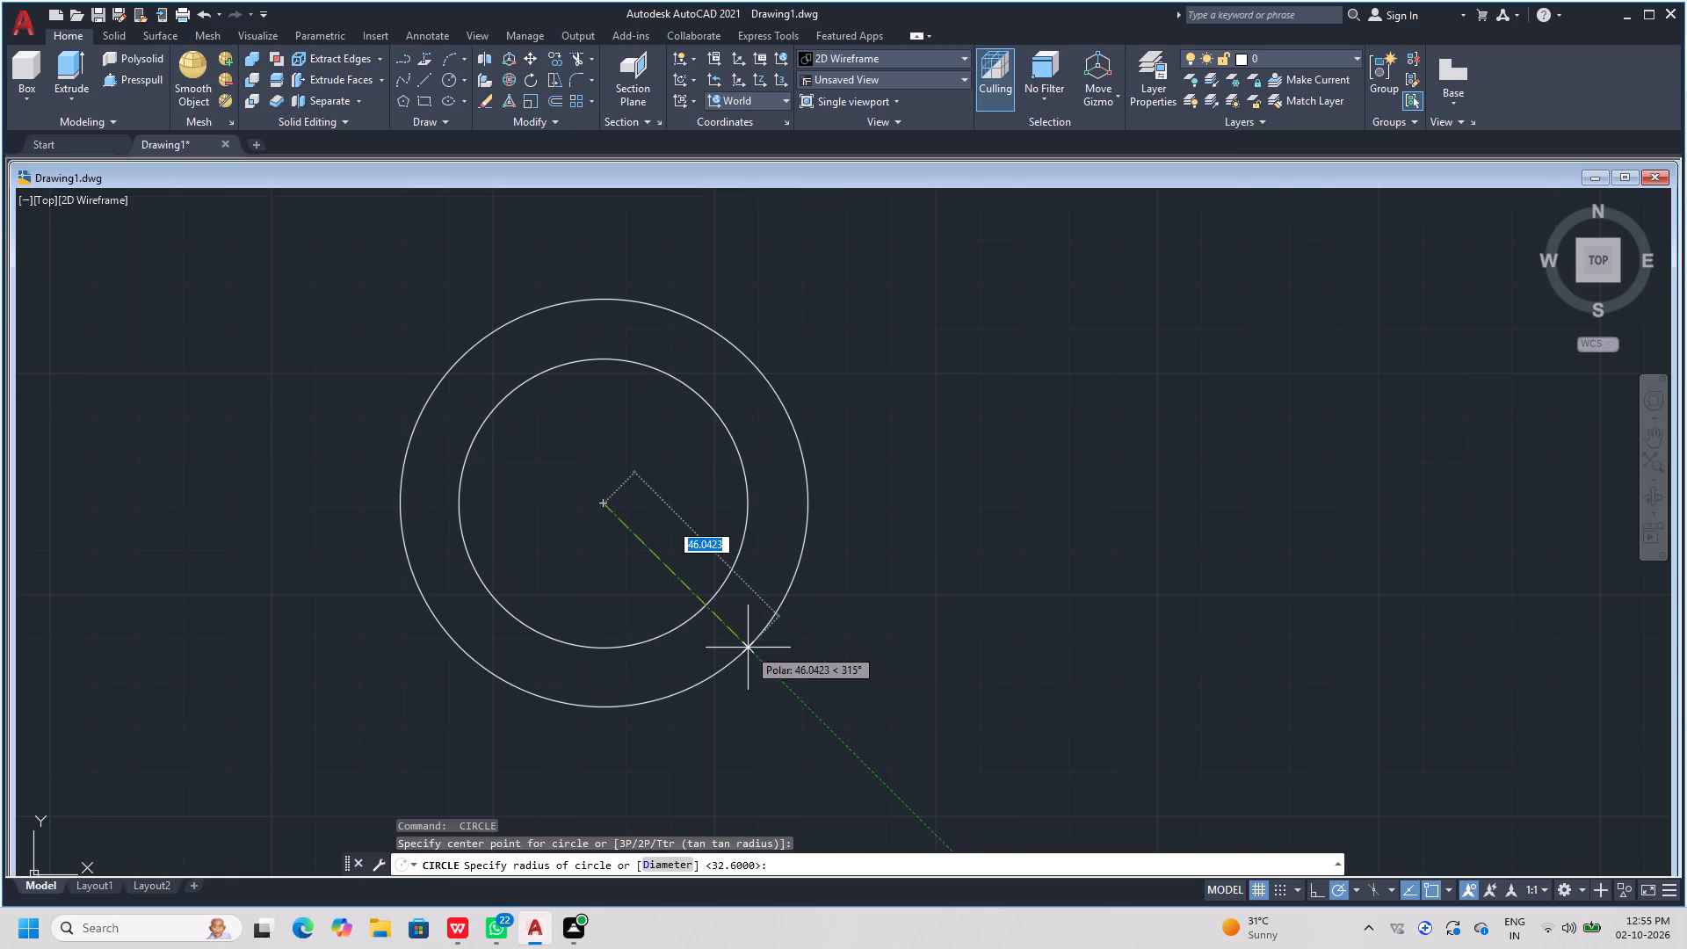
type("d")
key("space")
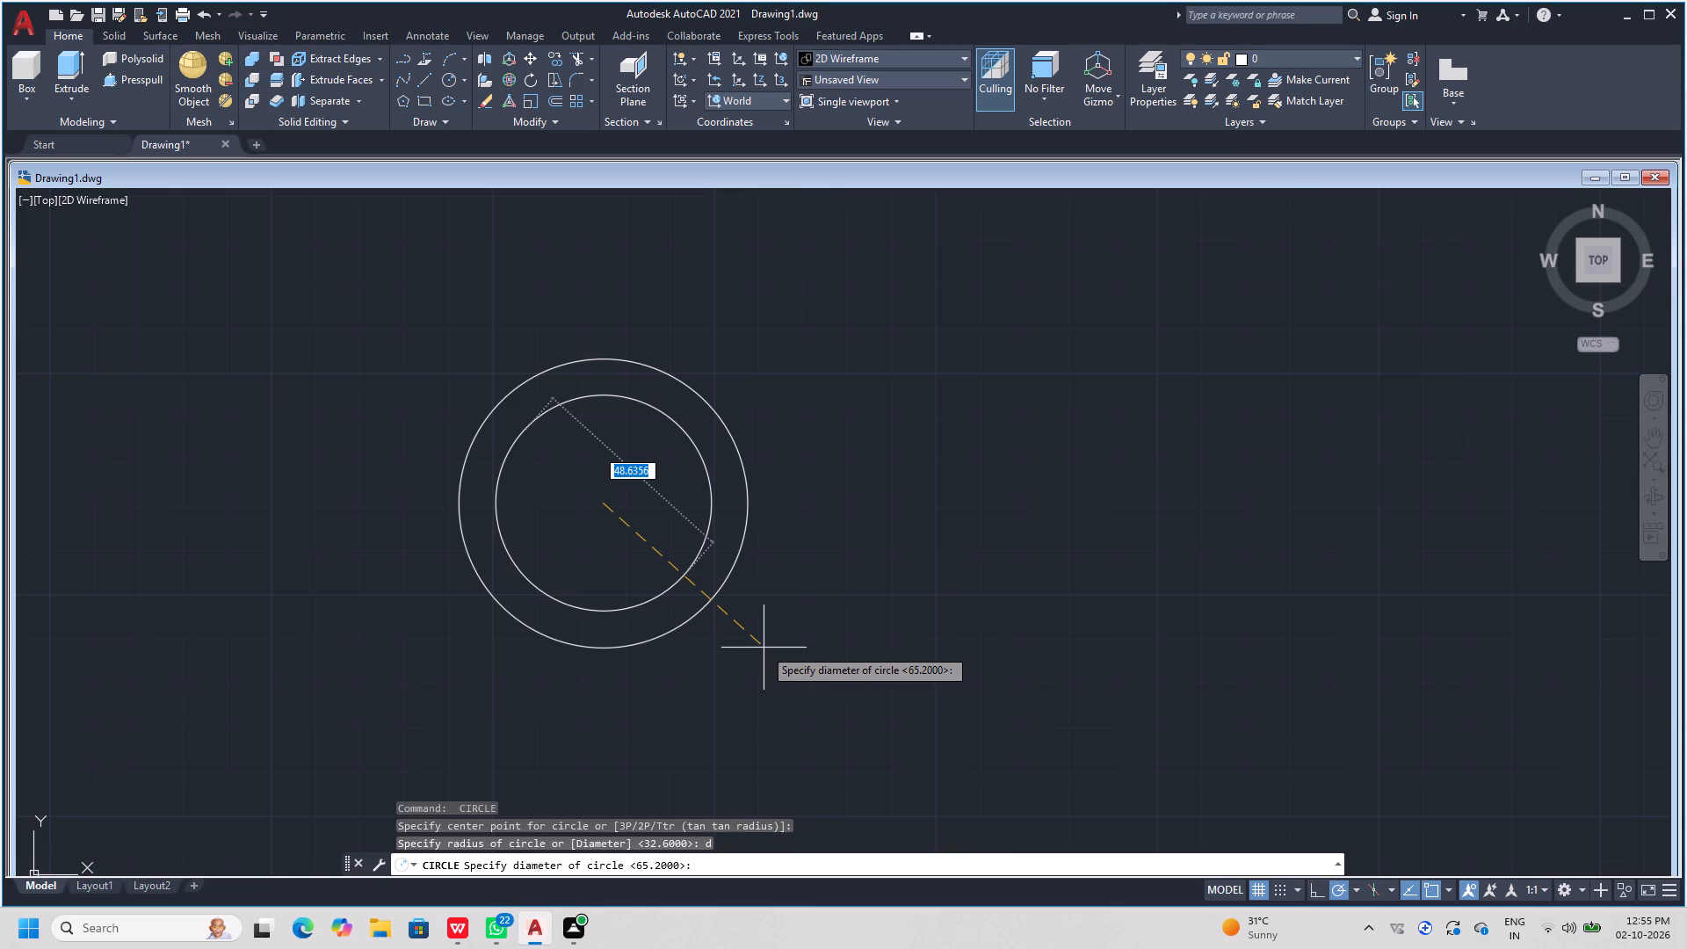
type("44")
type(".38")
key("Return")
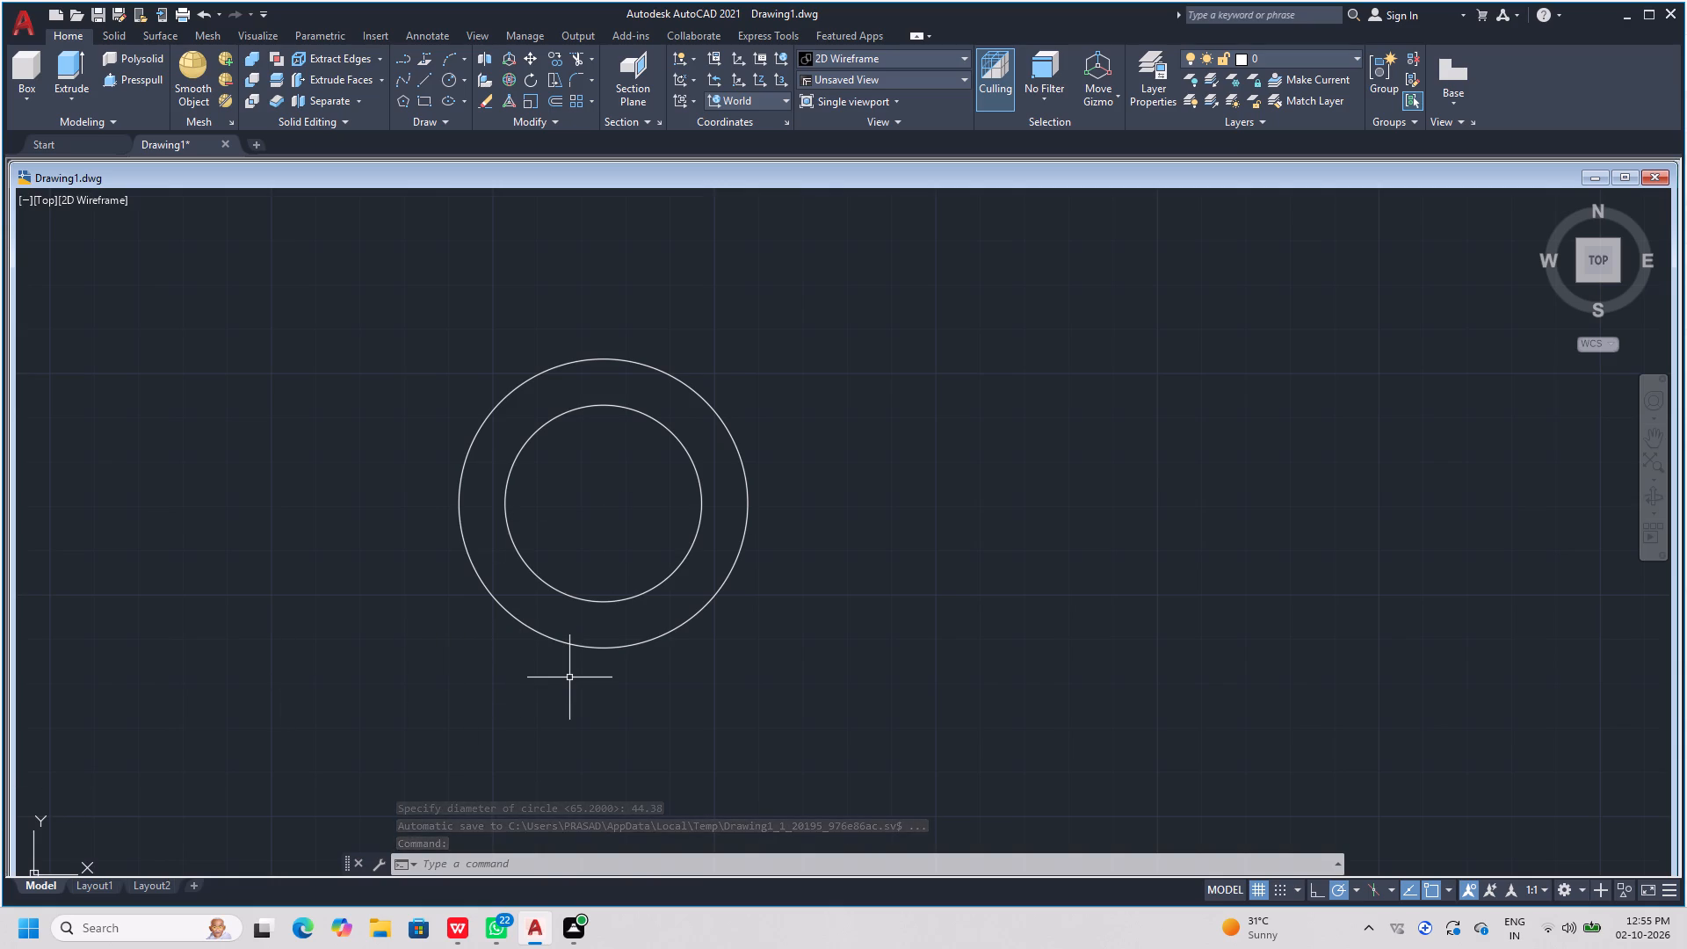
key("Escape")
key("Escape")
Draw a horizontal line 42.85 long from the circles' common centre towards the right.
type("l")
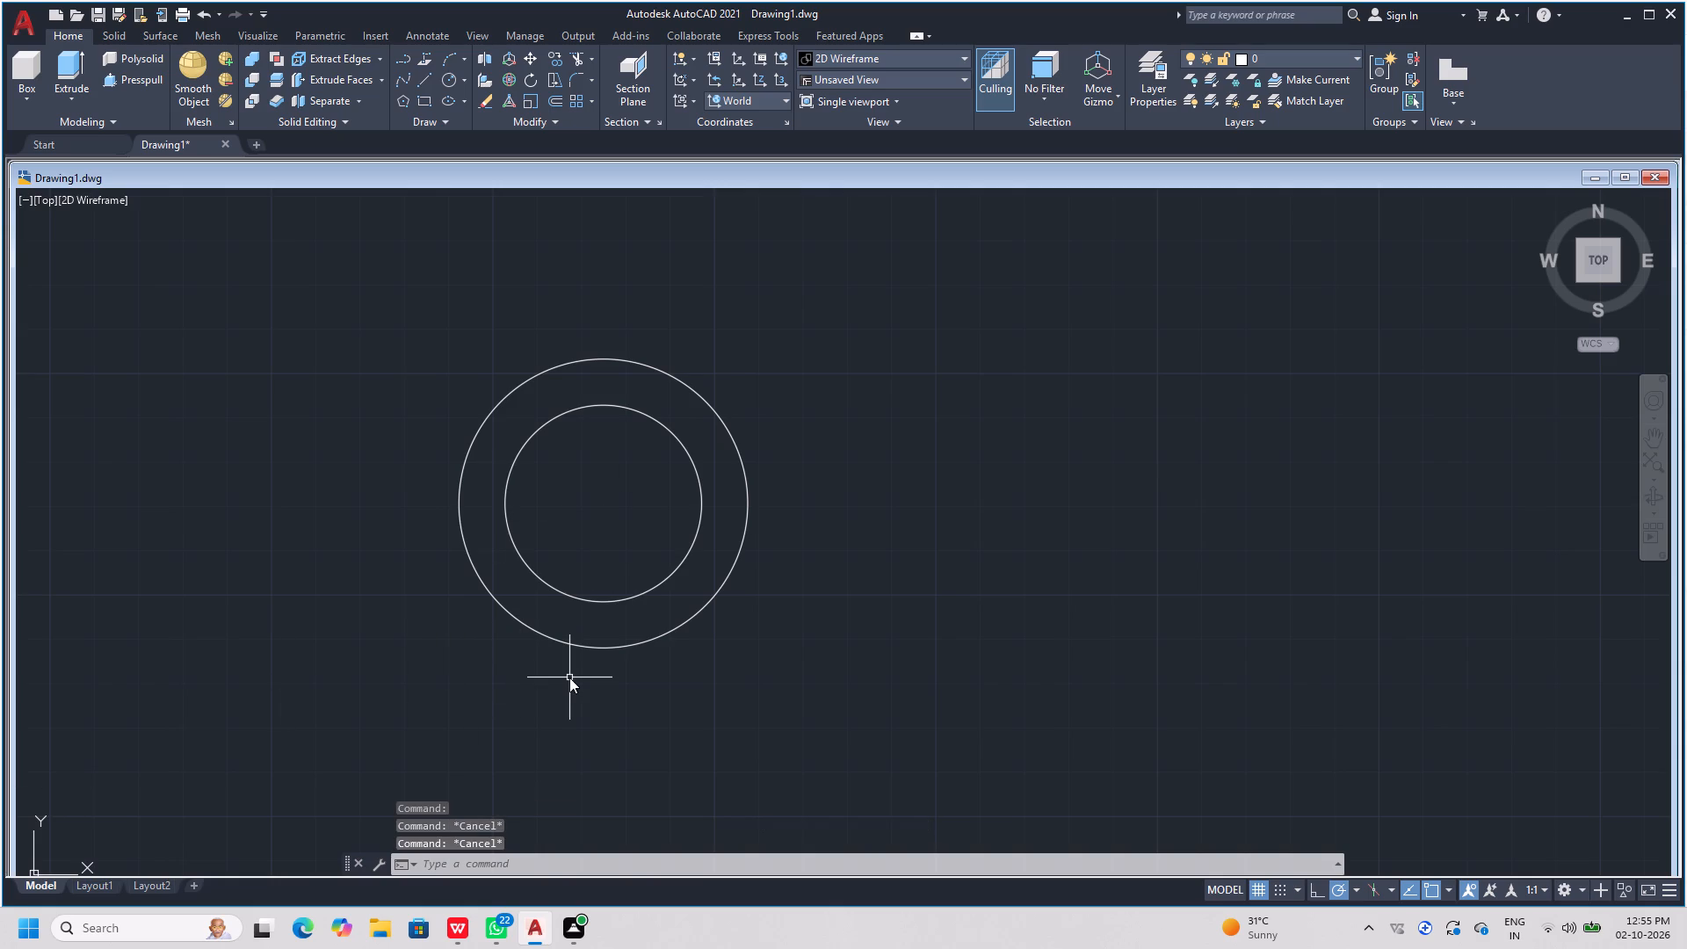
key("space")
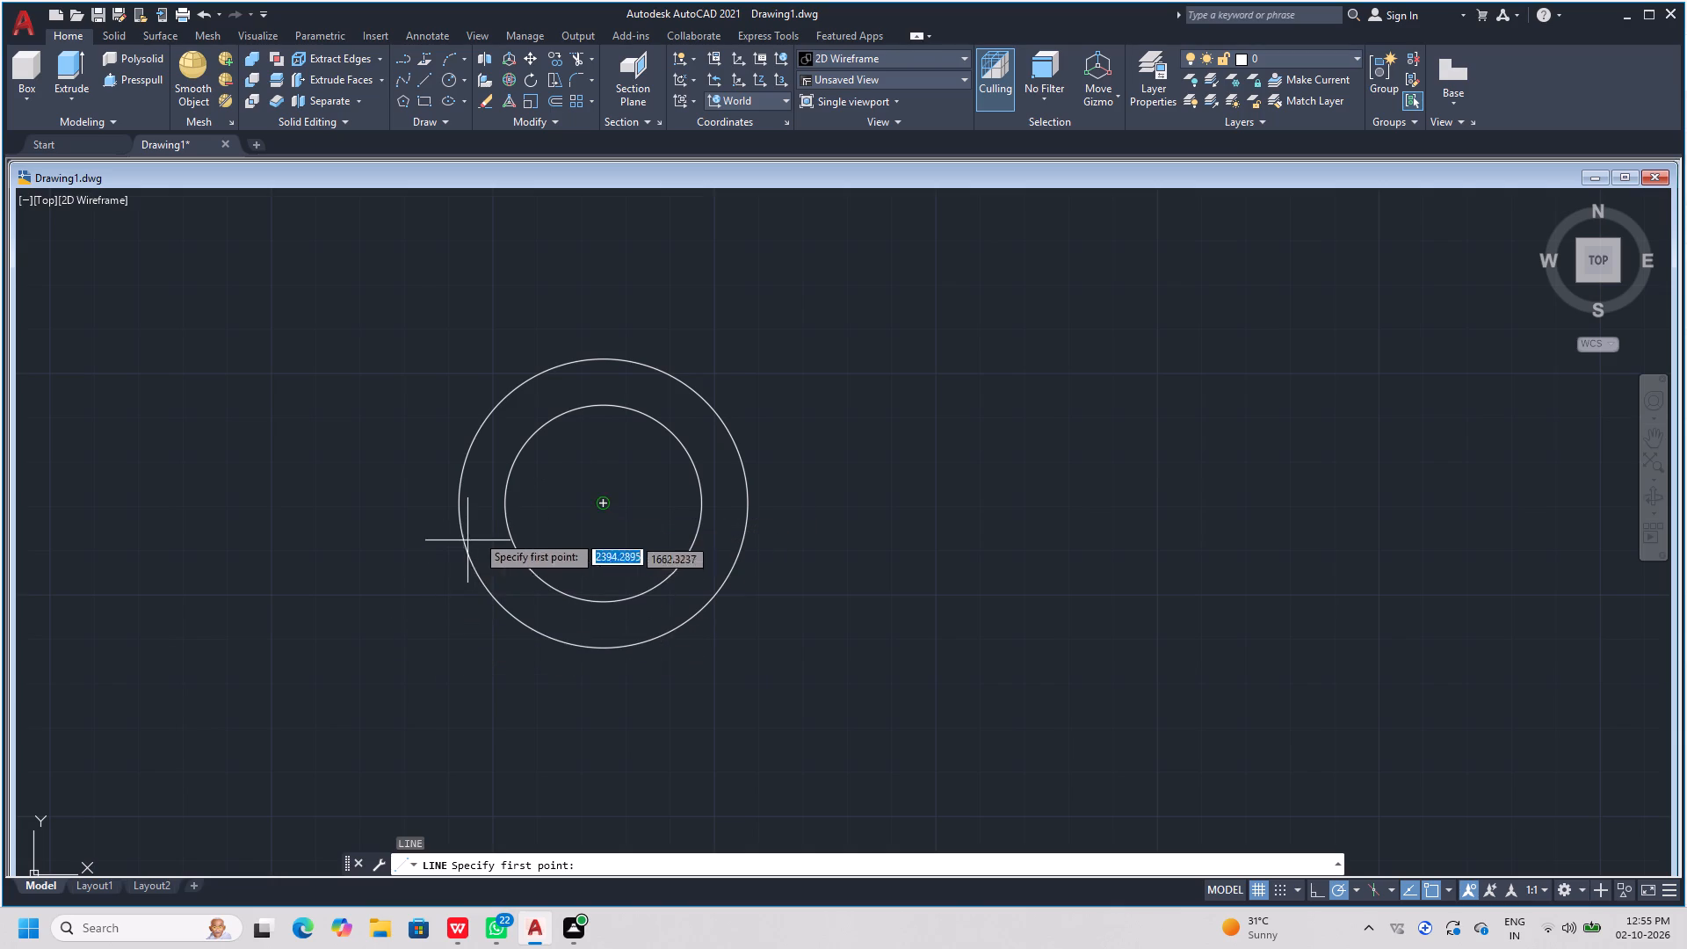
left_click(603, 503)
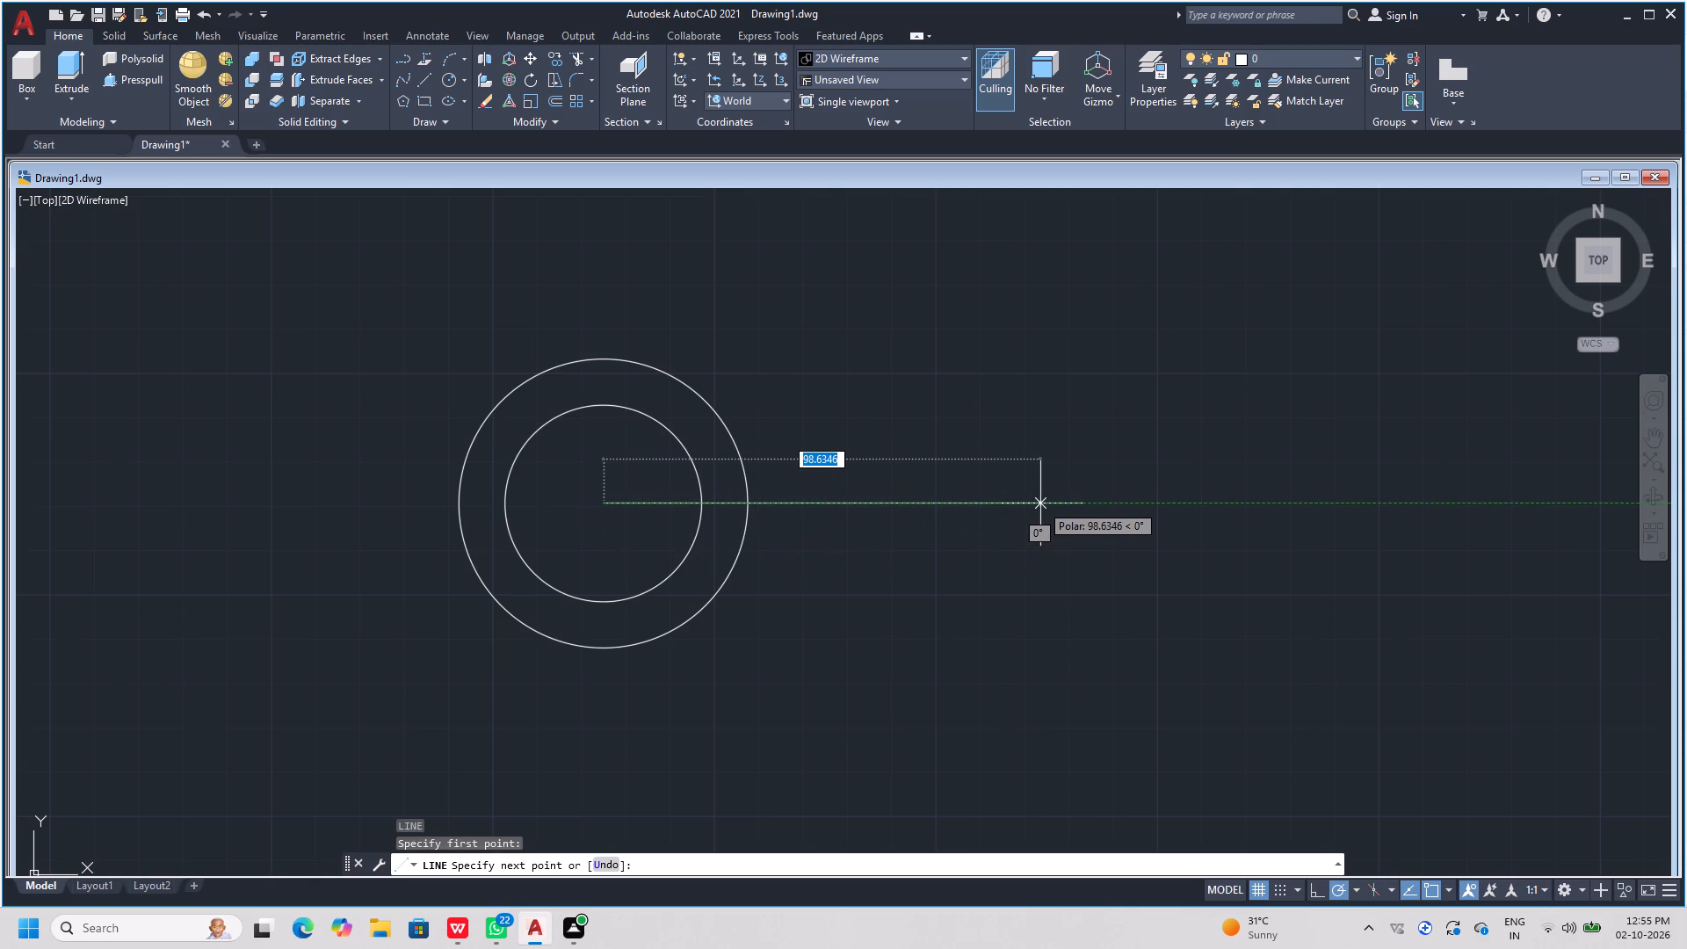
type("42.85")
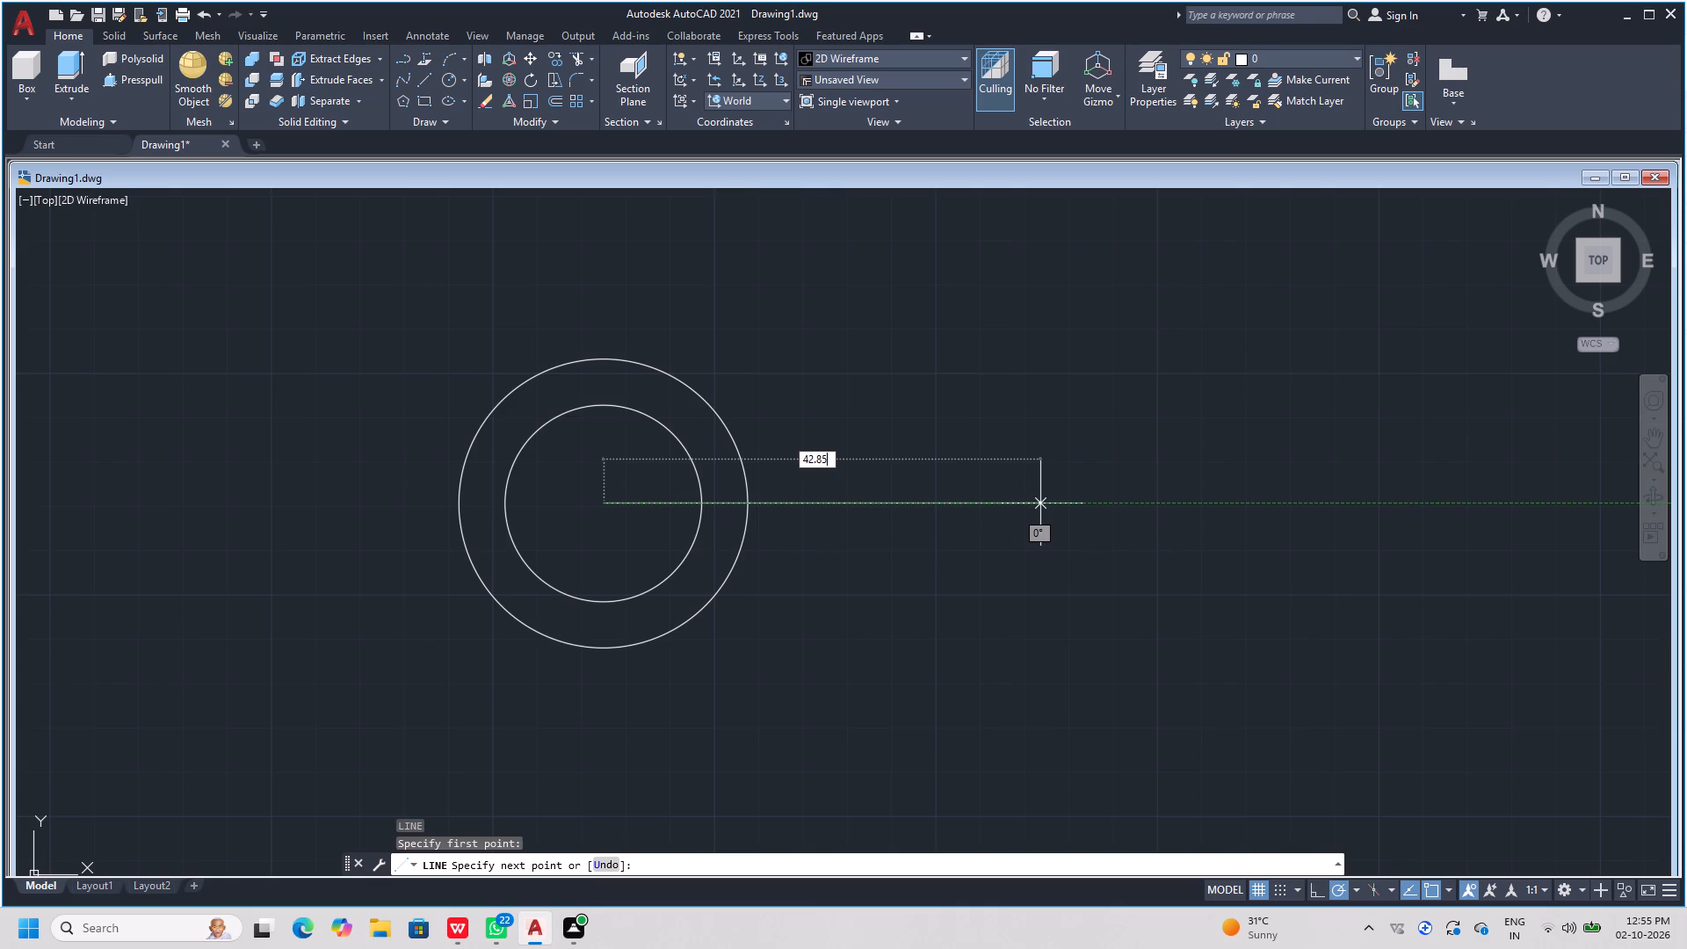
key("Return")
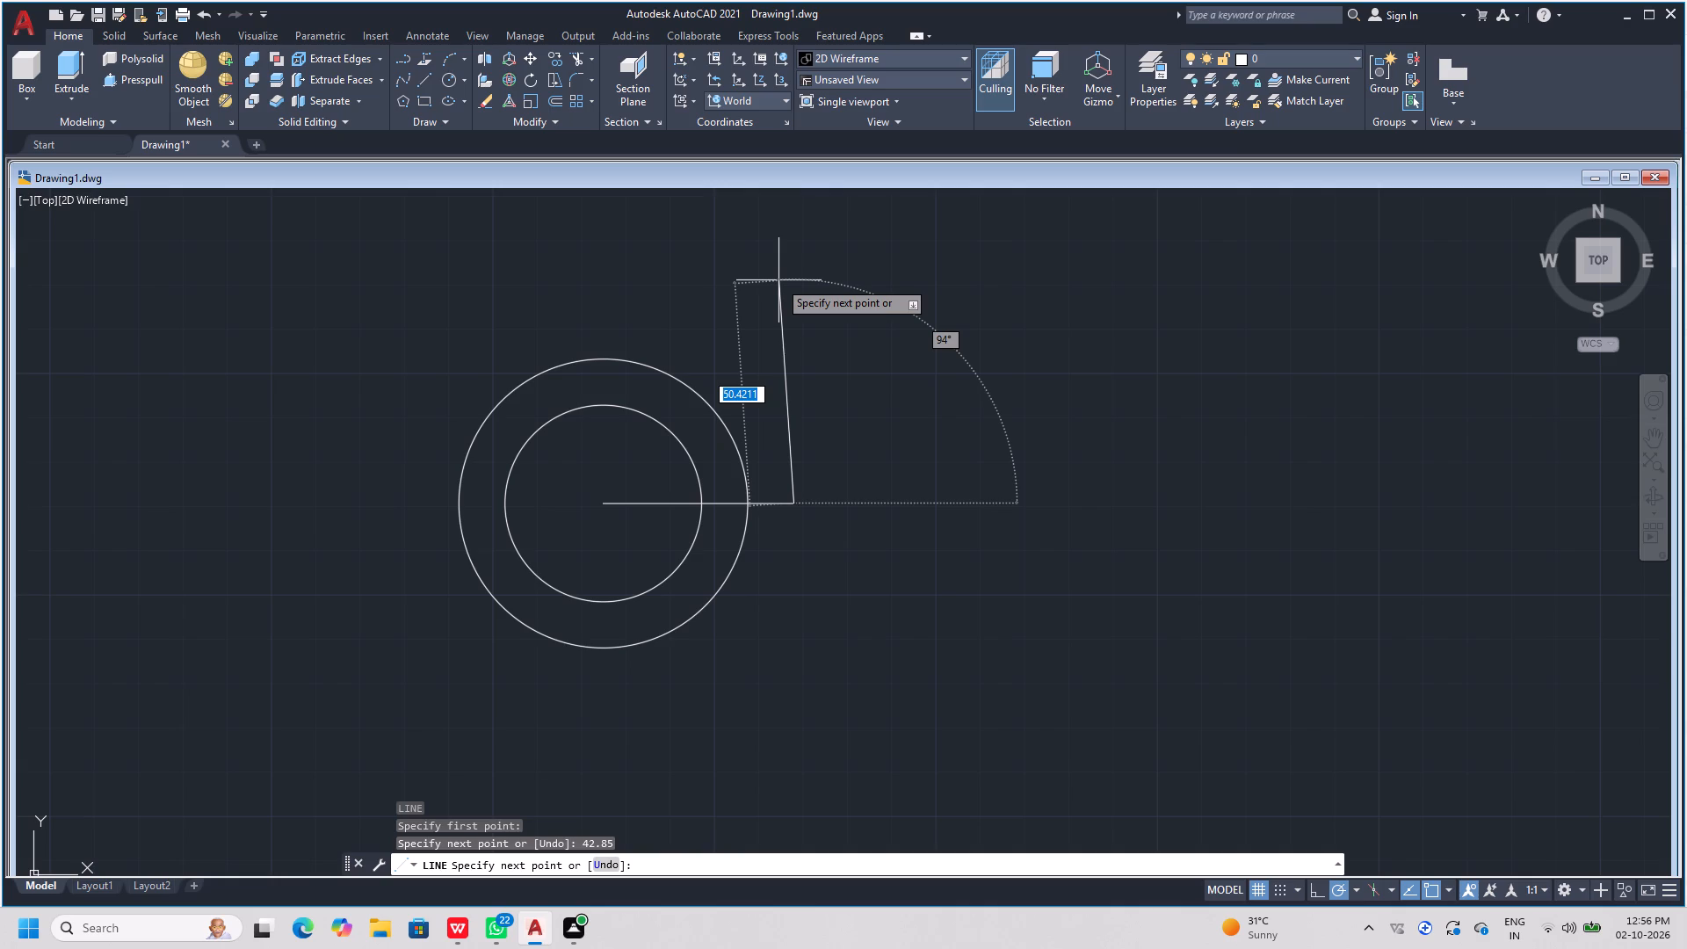
key("Escape")
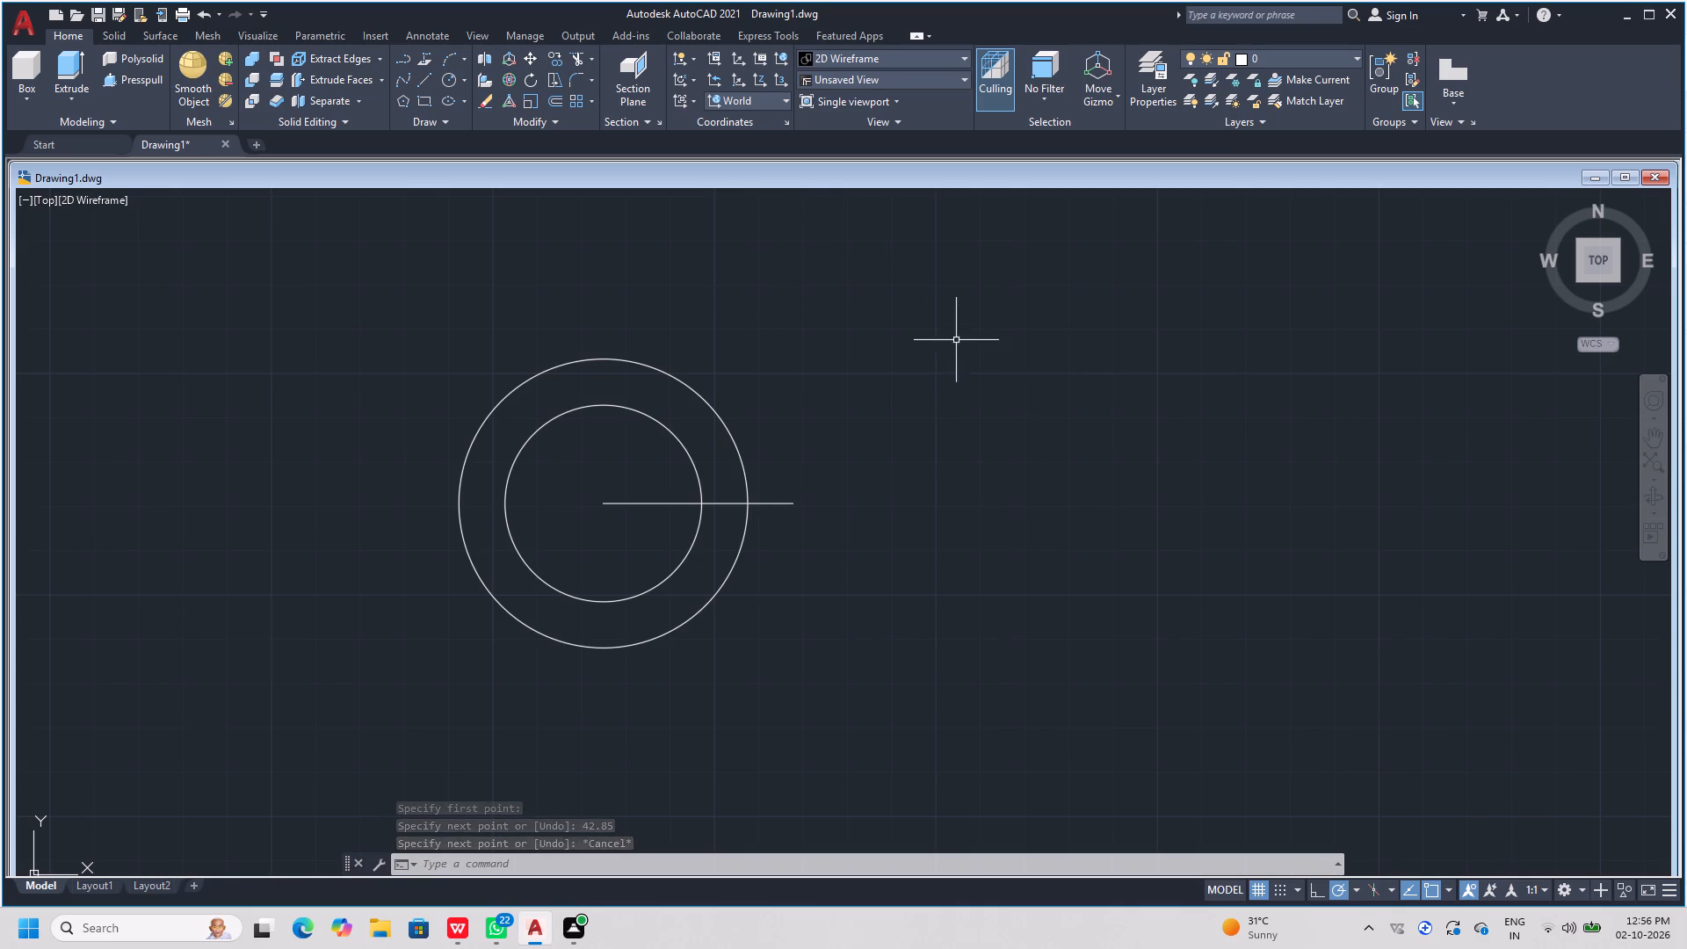
left_click(950, 291)
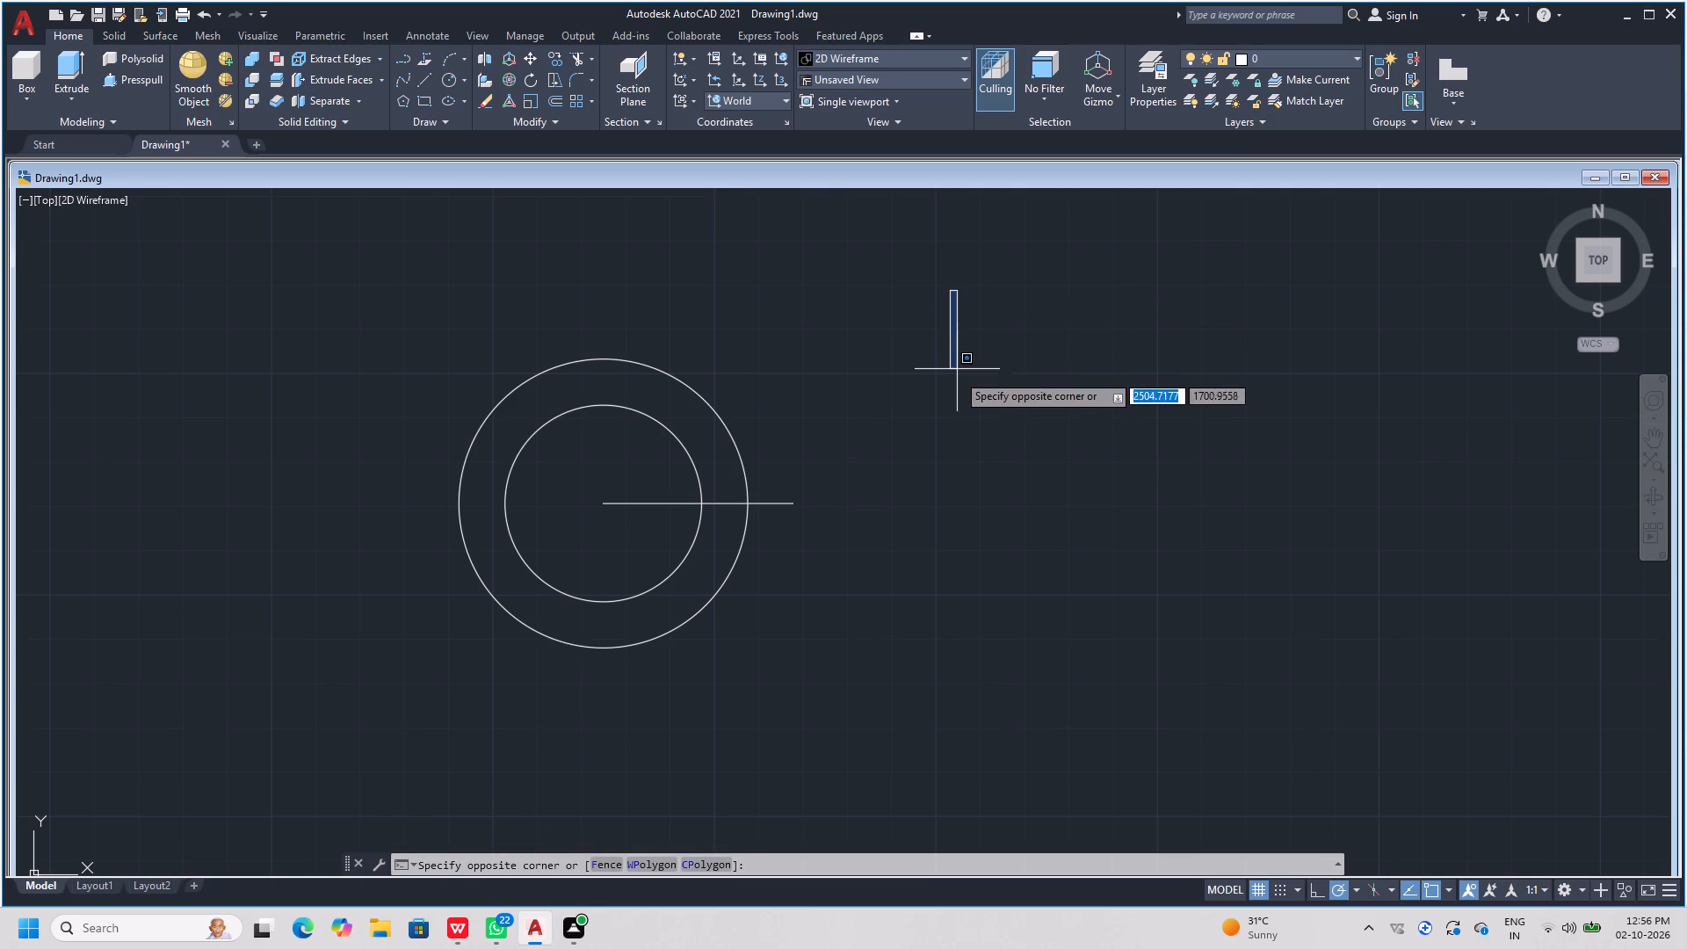
key("Escape")
key("Escape")
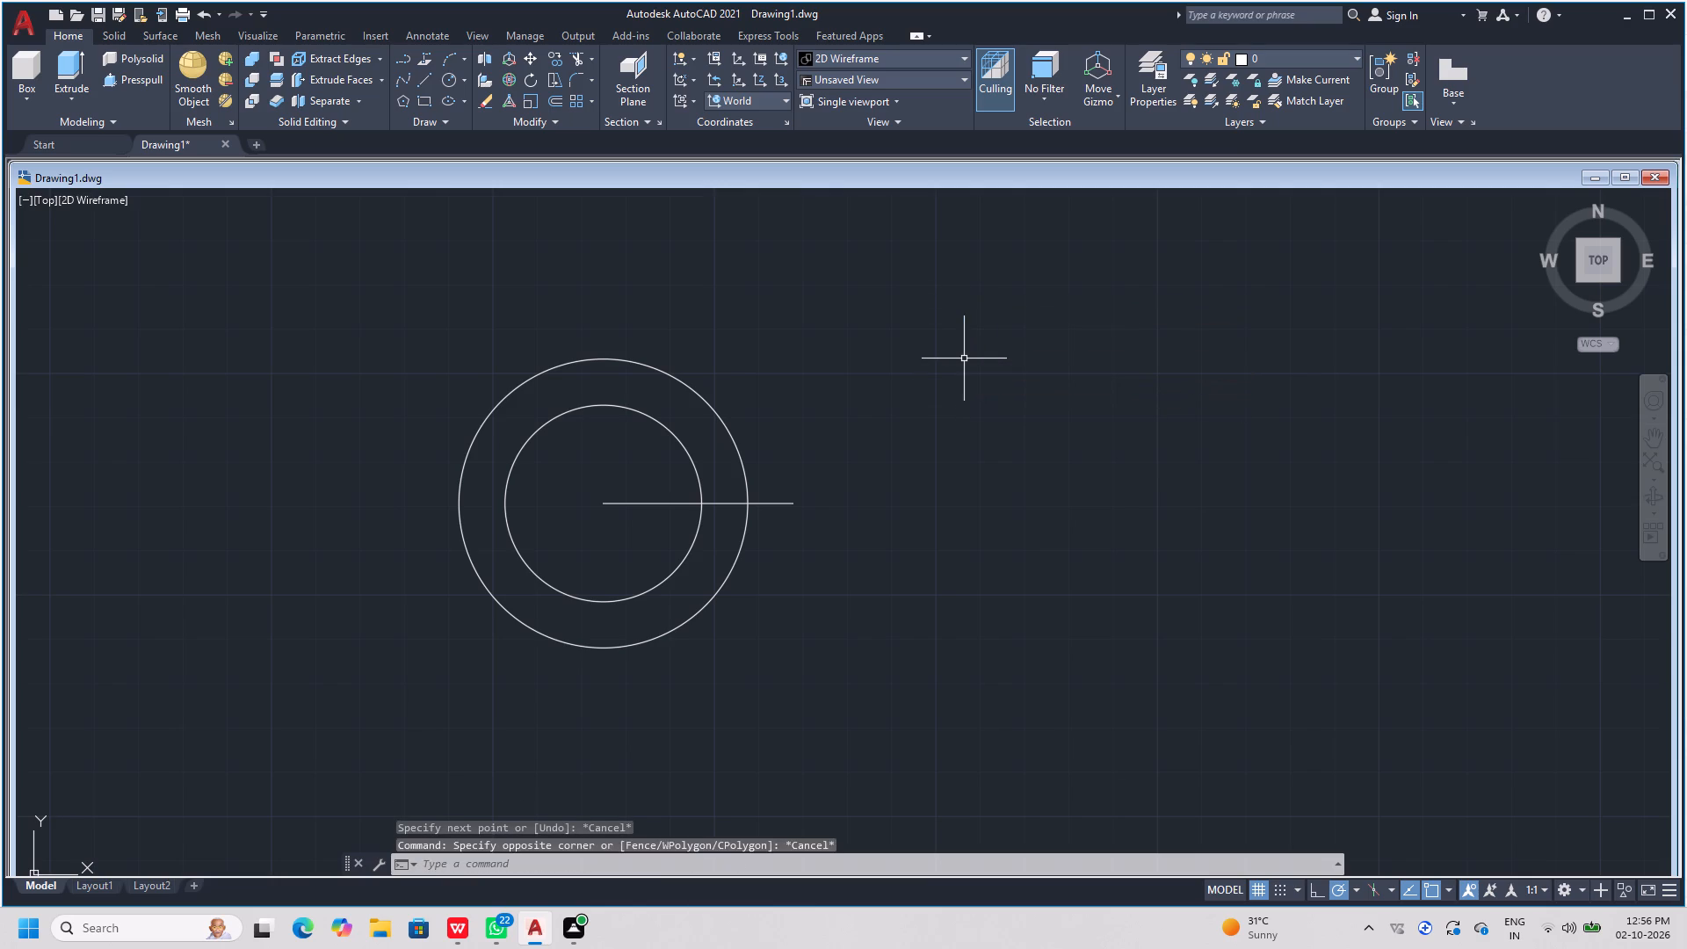
Draw a separate vertical line 94.07 long, running downward in the empty area to the right of the circles.
type("l")
key("space")
left_click(945, 311)
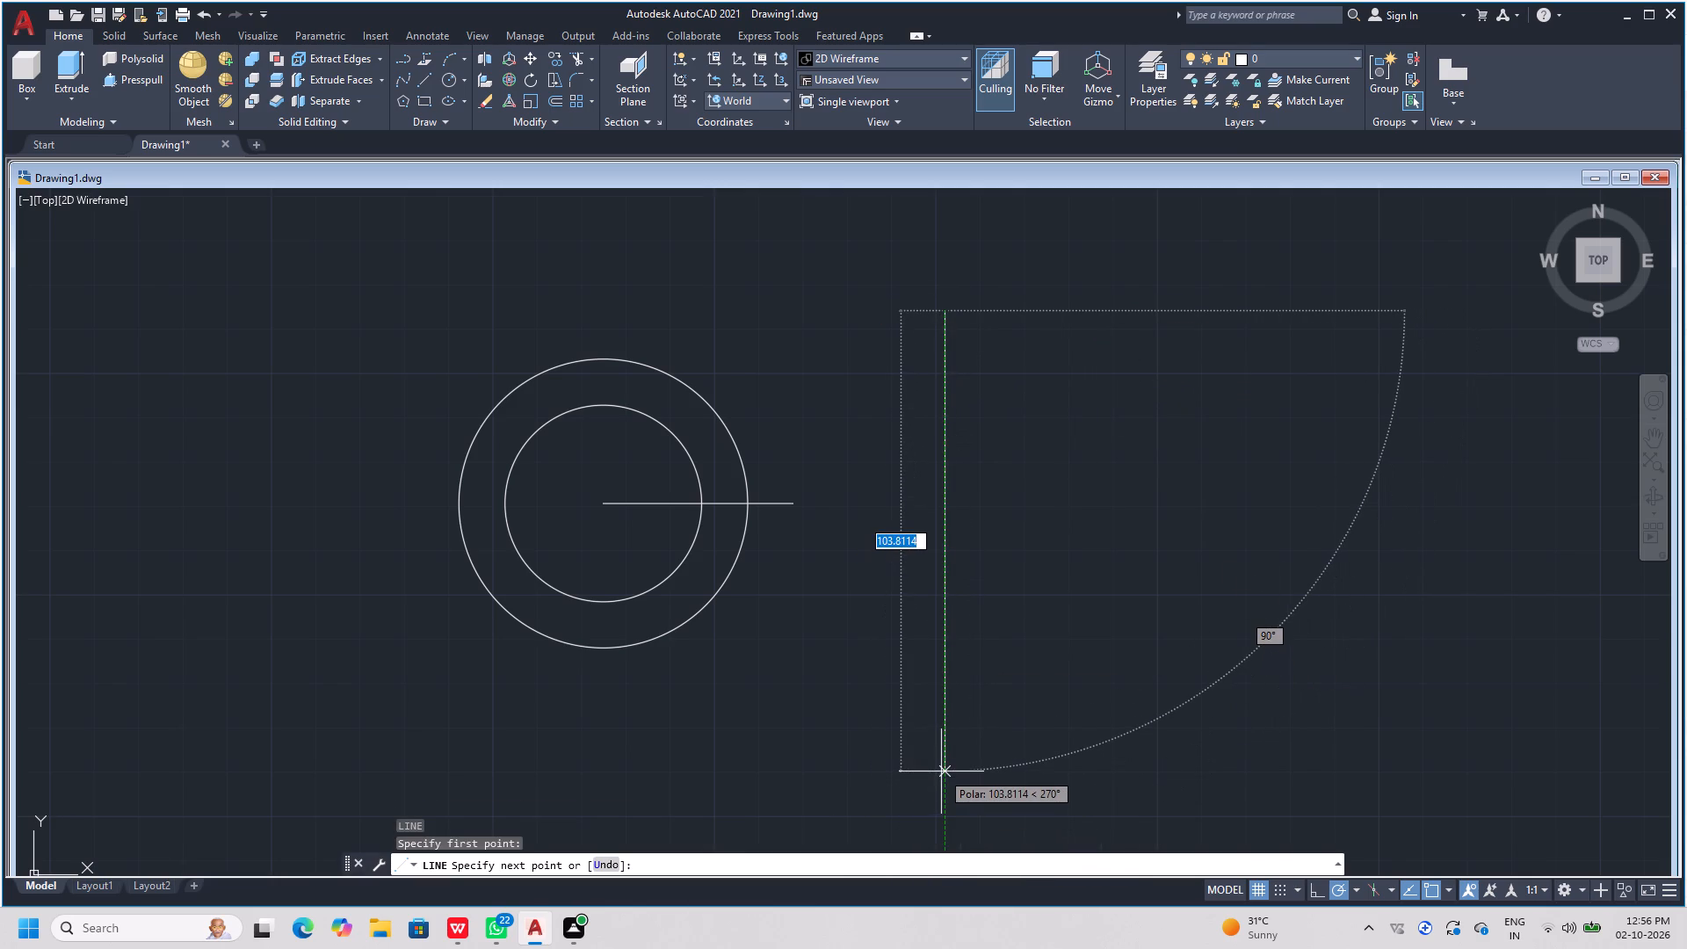
type("94.07")
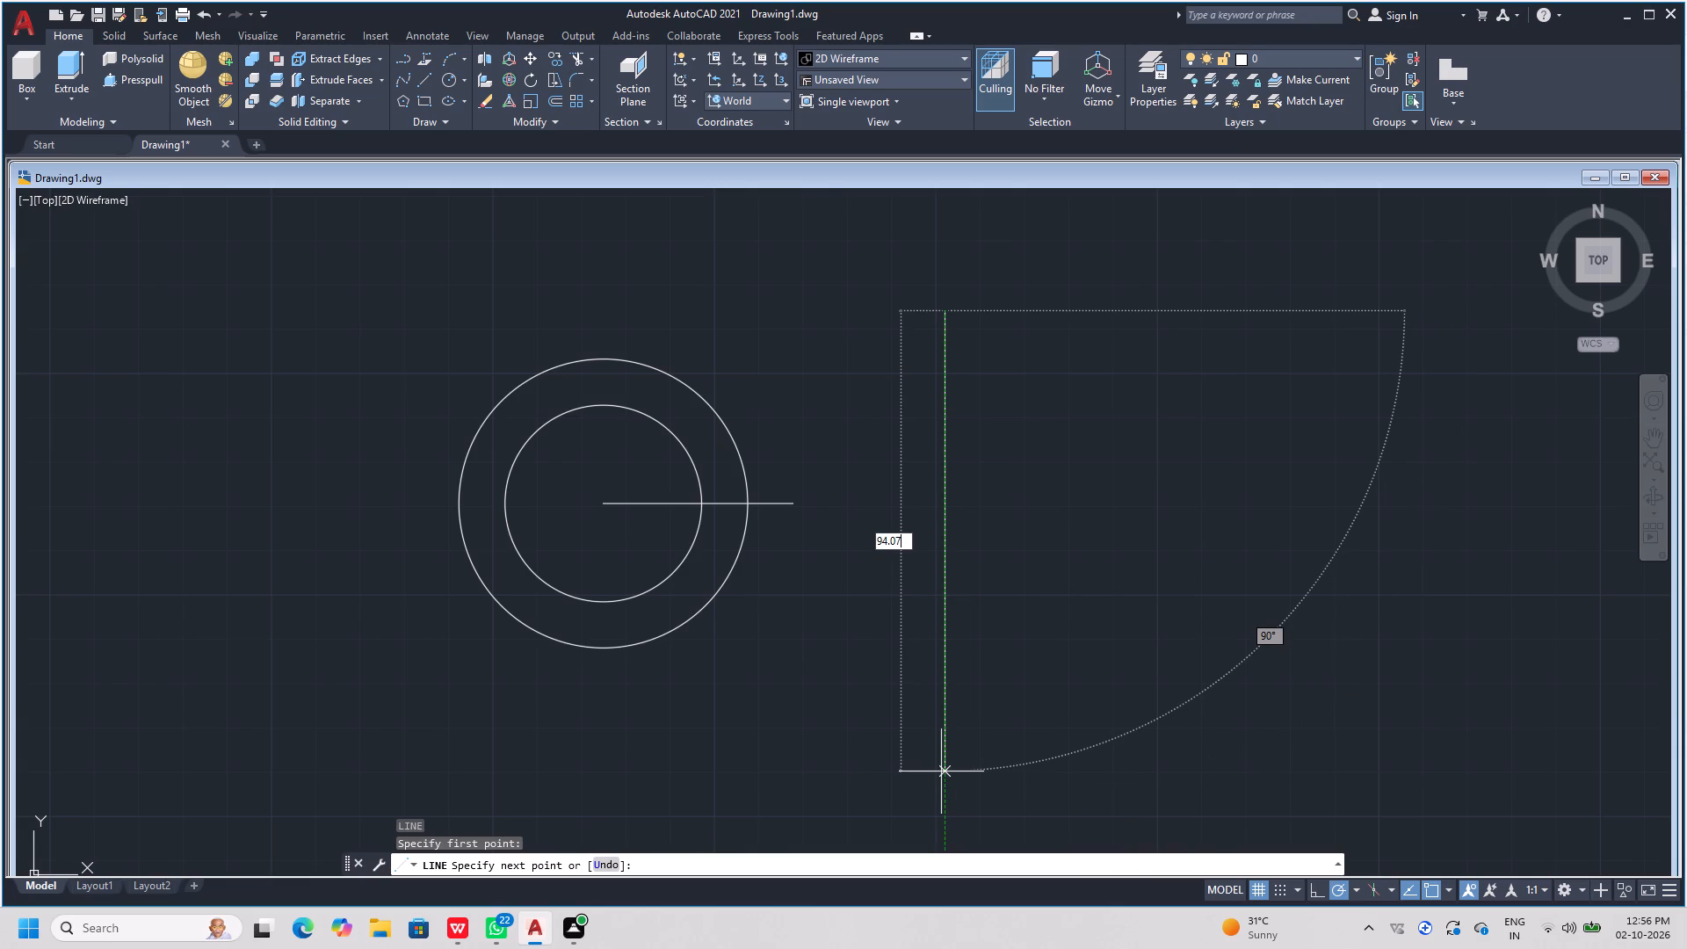
key("Return")
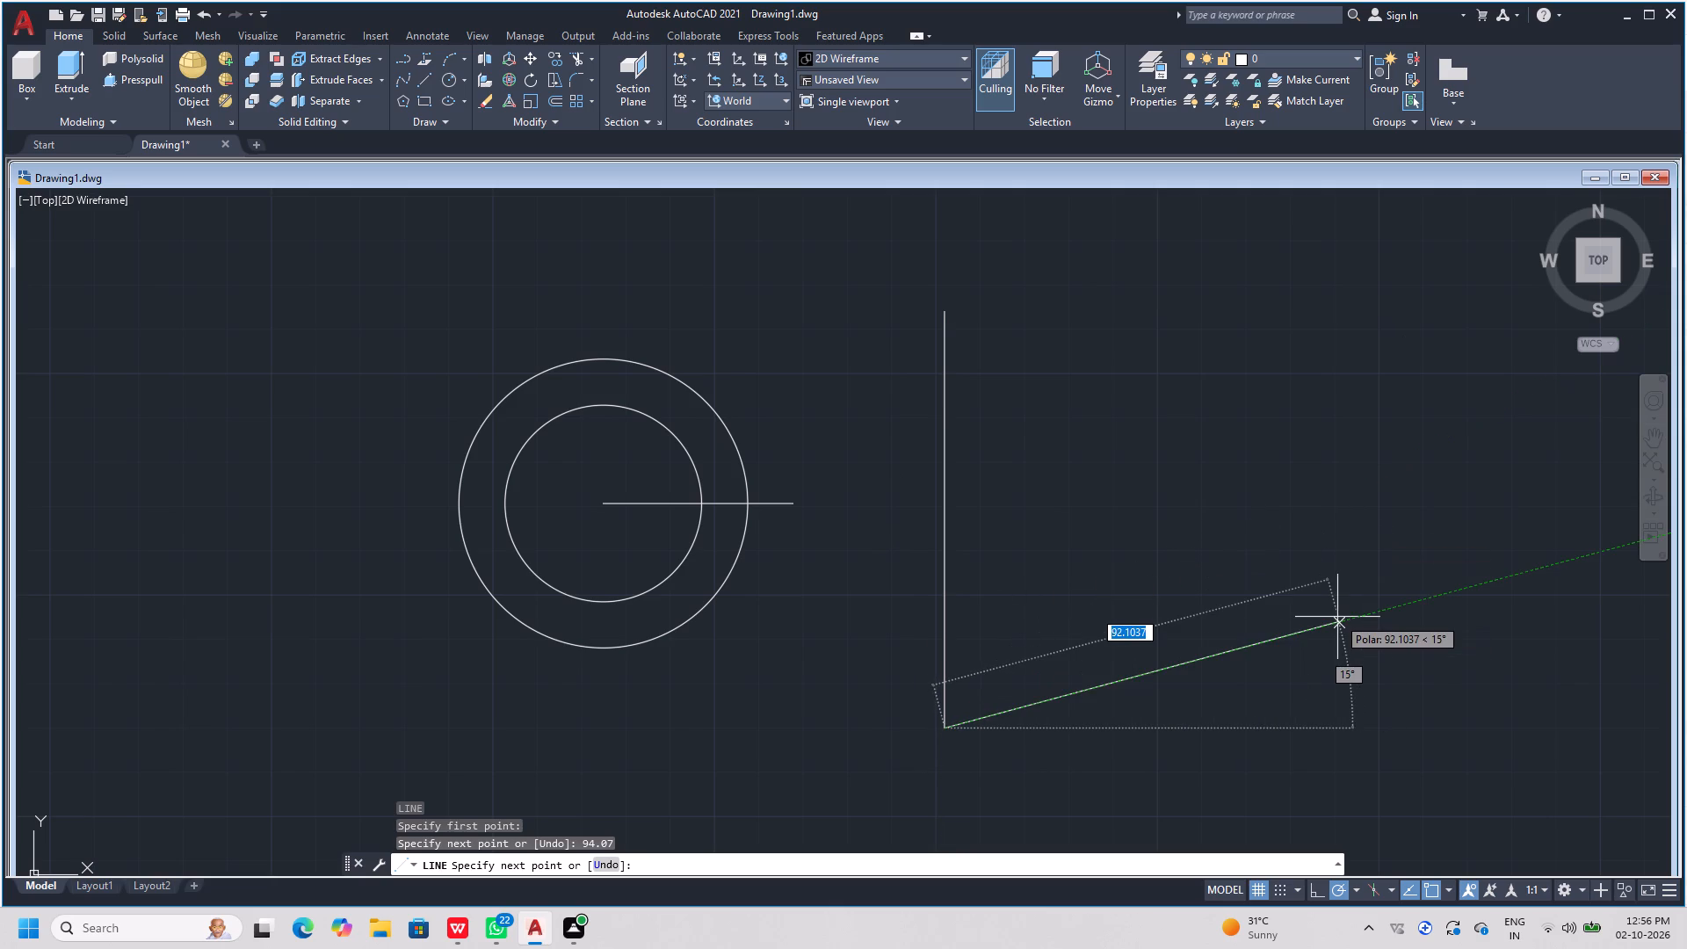
key("Return")
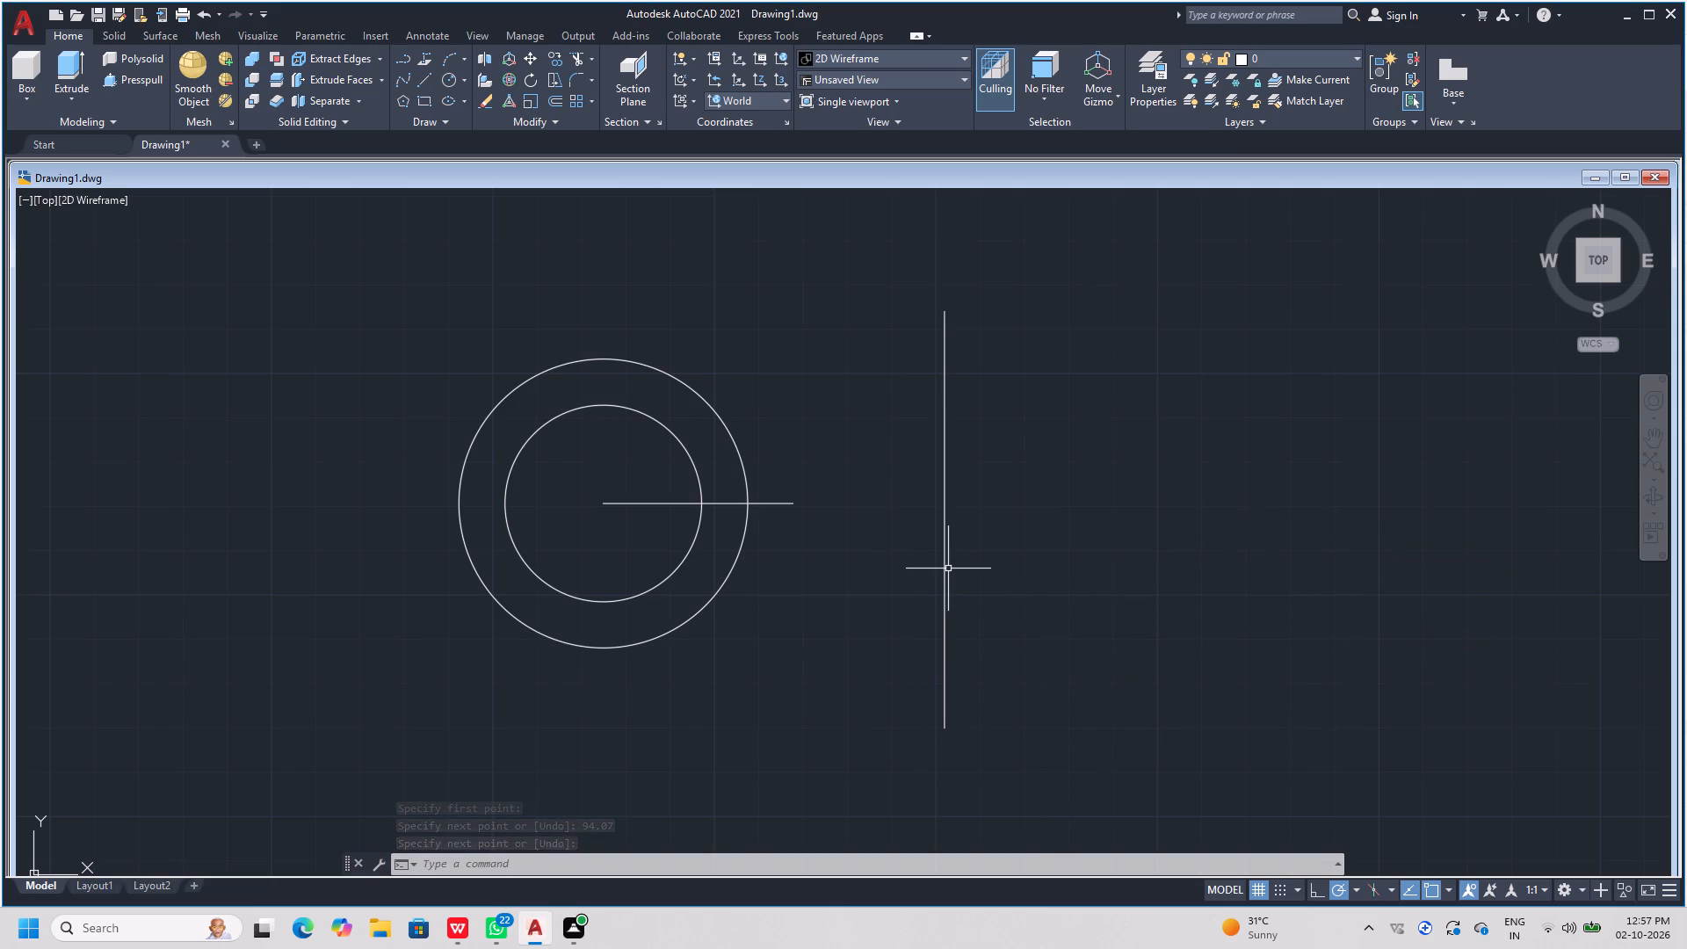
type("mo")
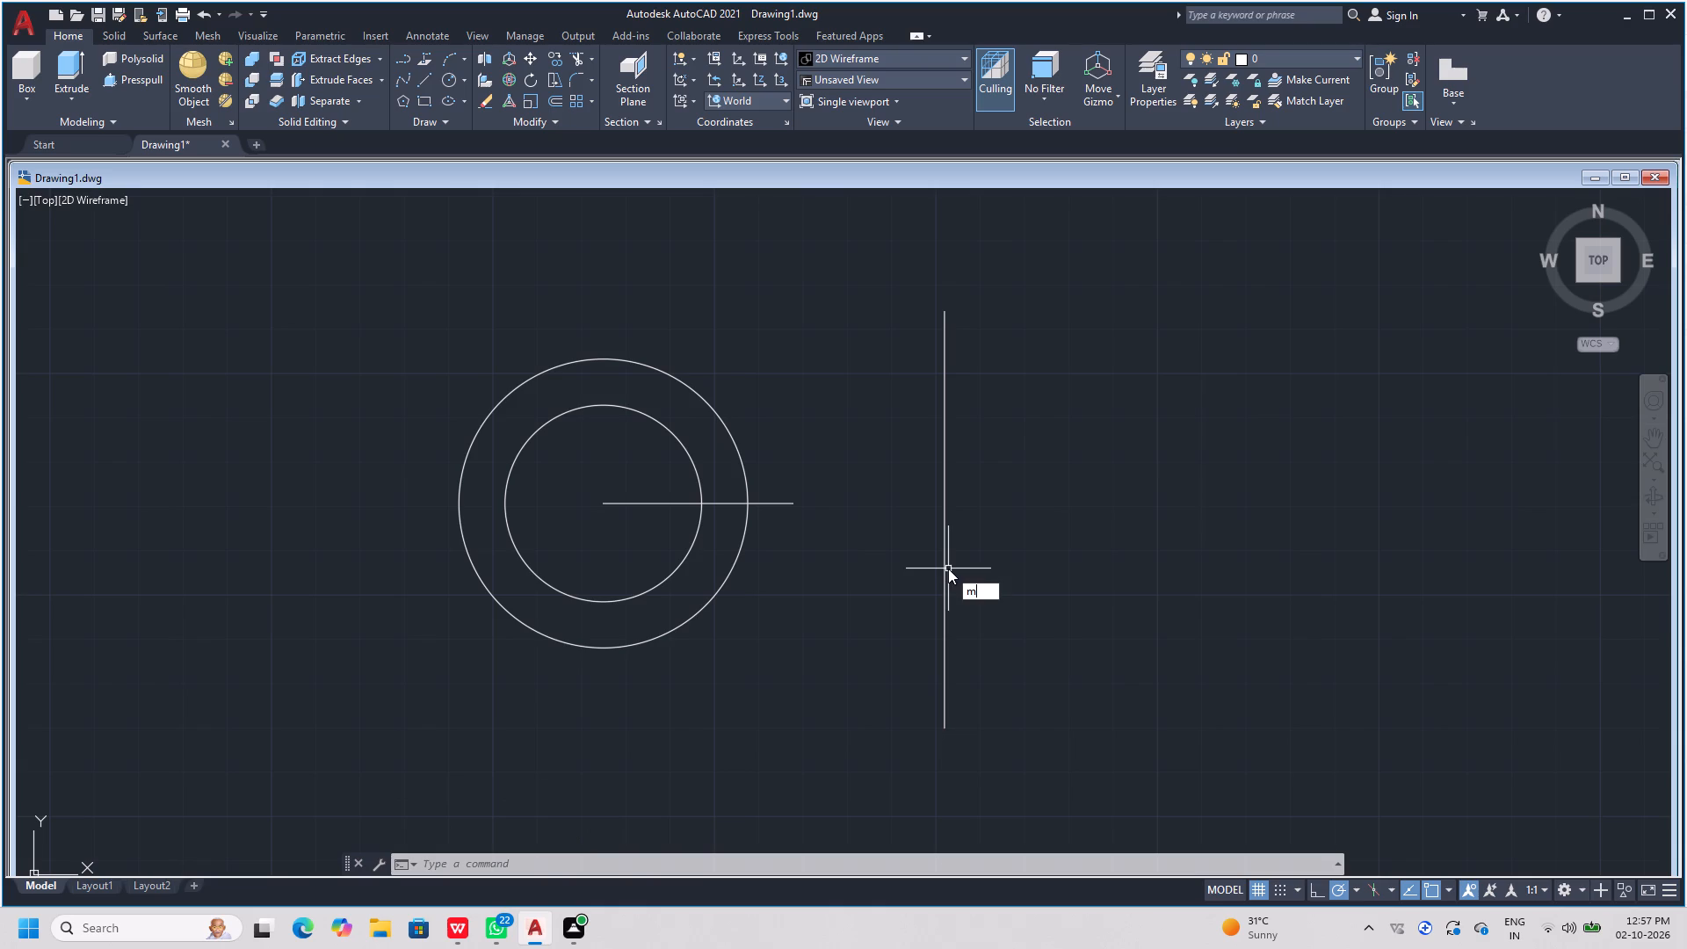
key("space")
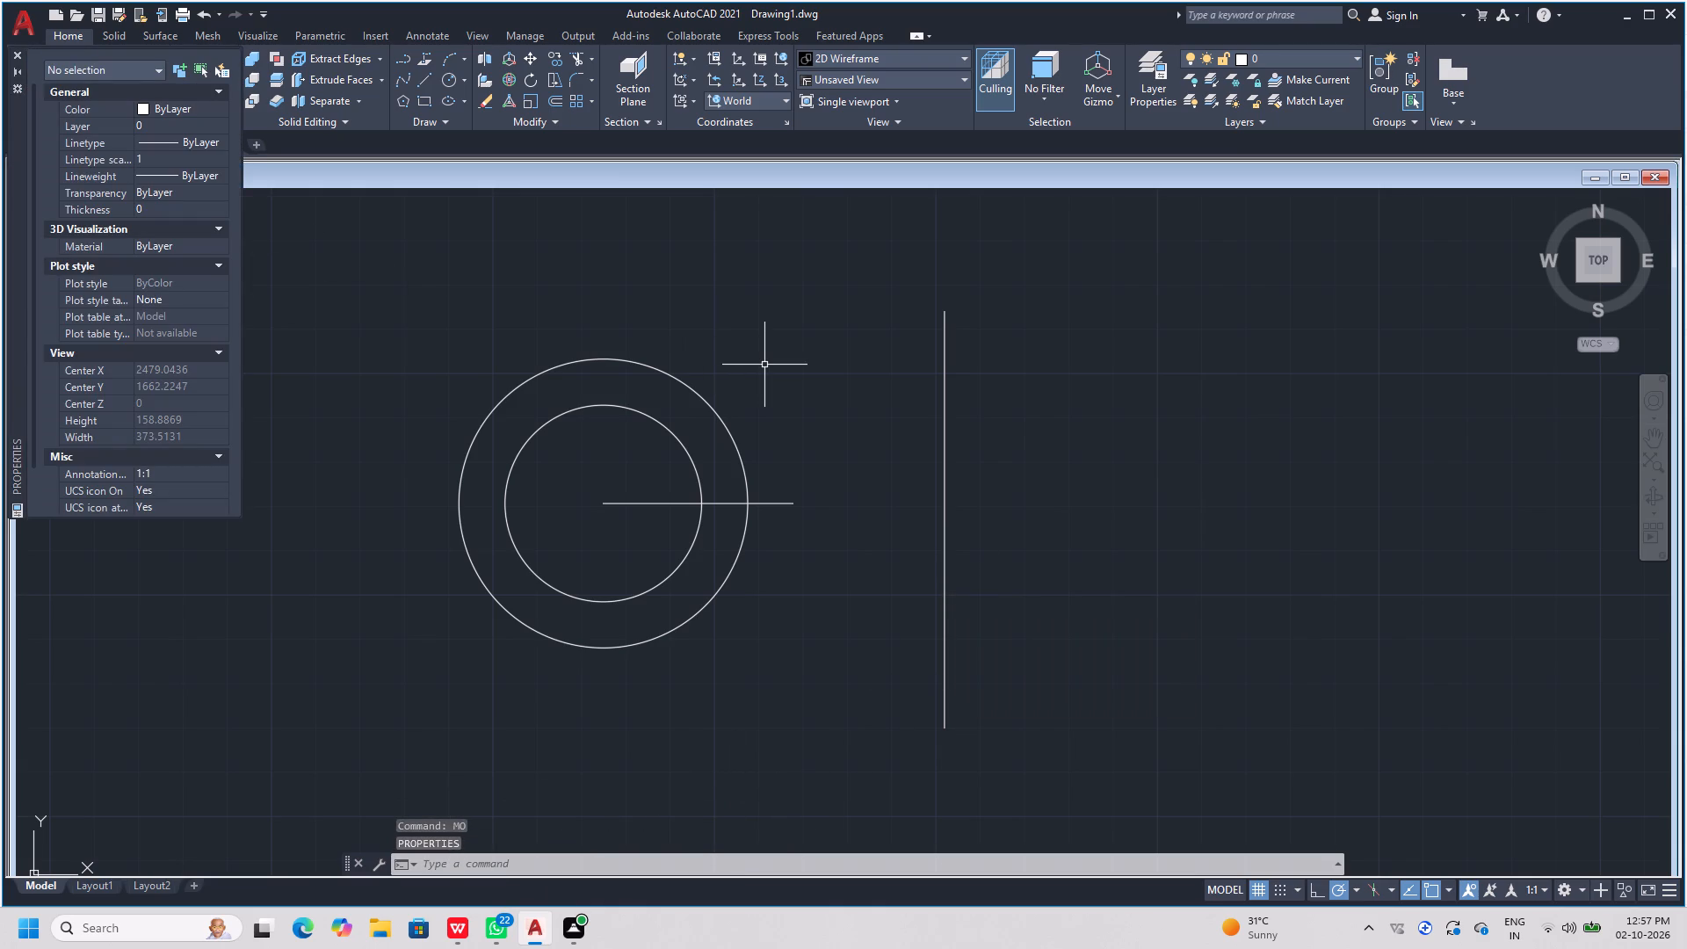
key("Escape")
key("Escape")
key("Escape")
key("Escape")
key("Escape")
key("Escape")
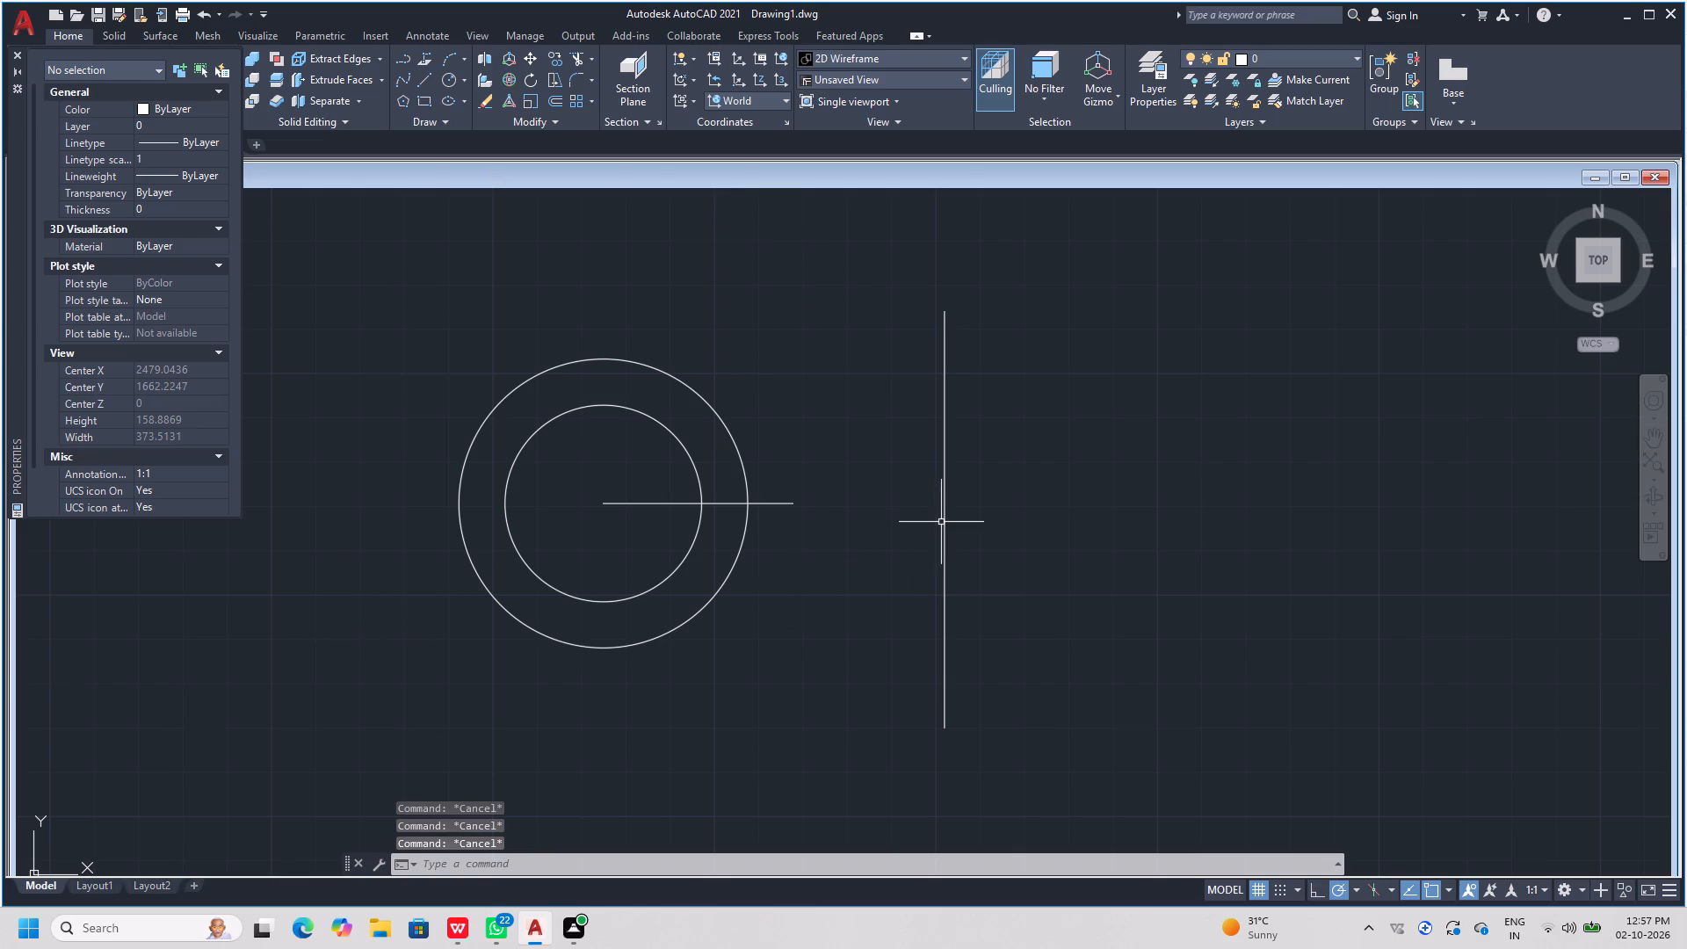
Move the vertical line by its midpoint onto the right endpoint of the horizontal line.
key("m")
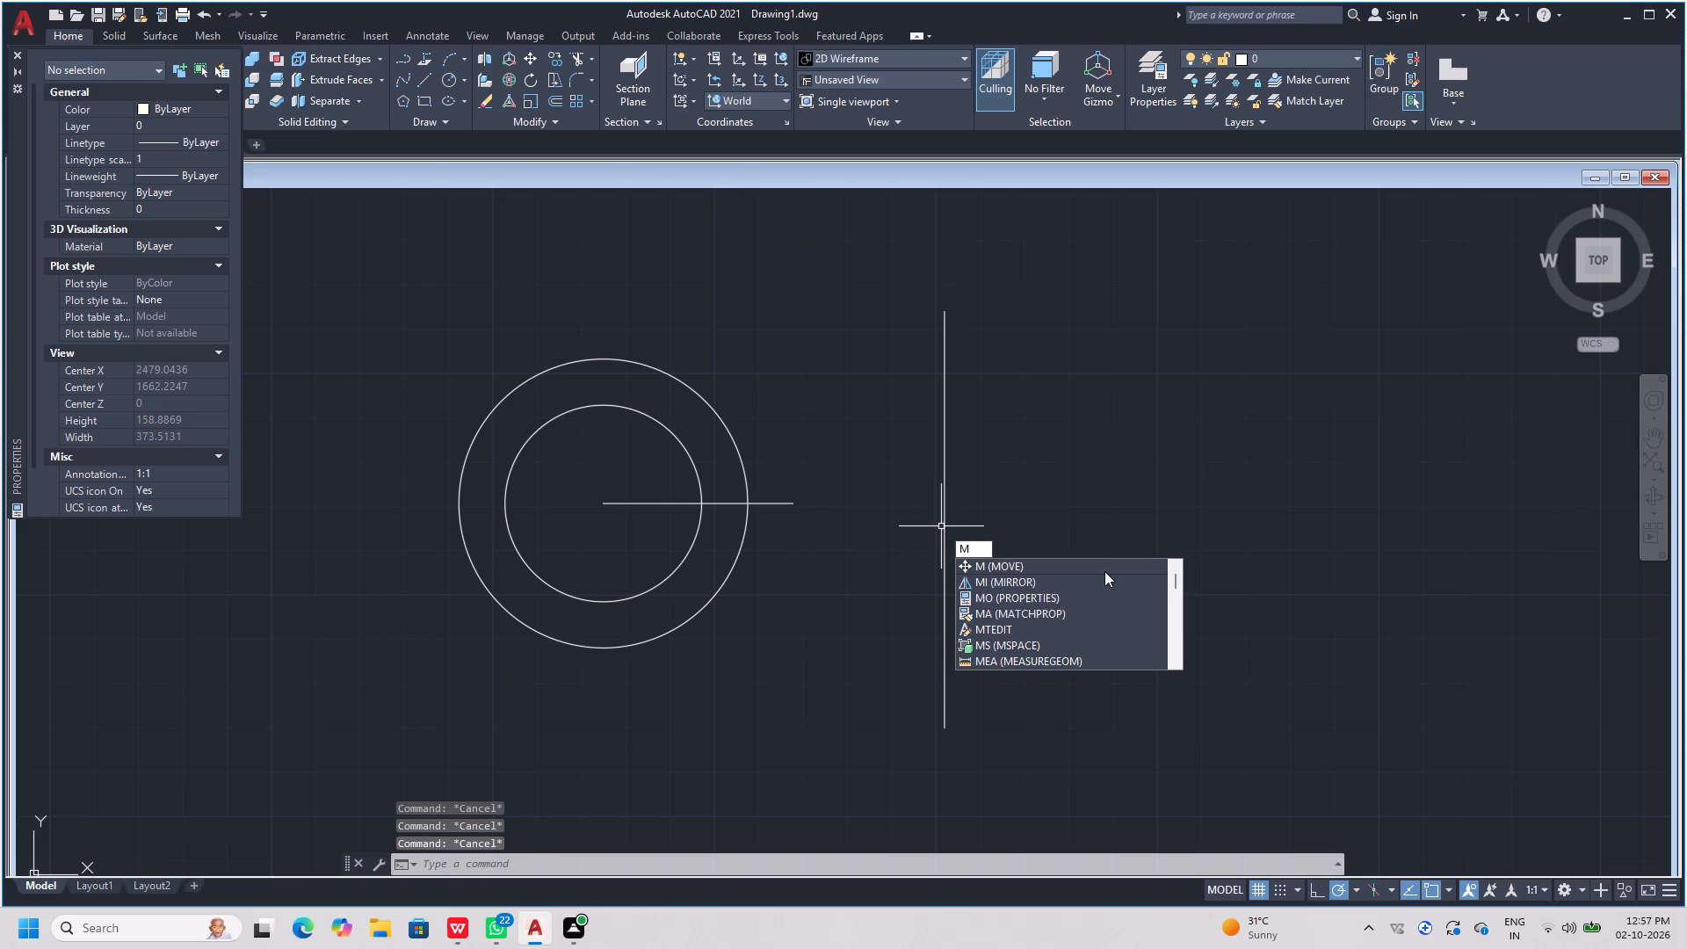
left_click(1104, 569)
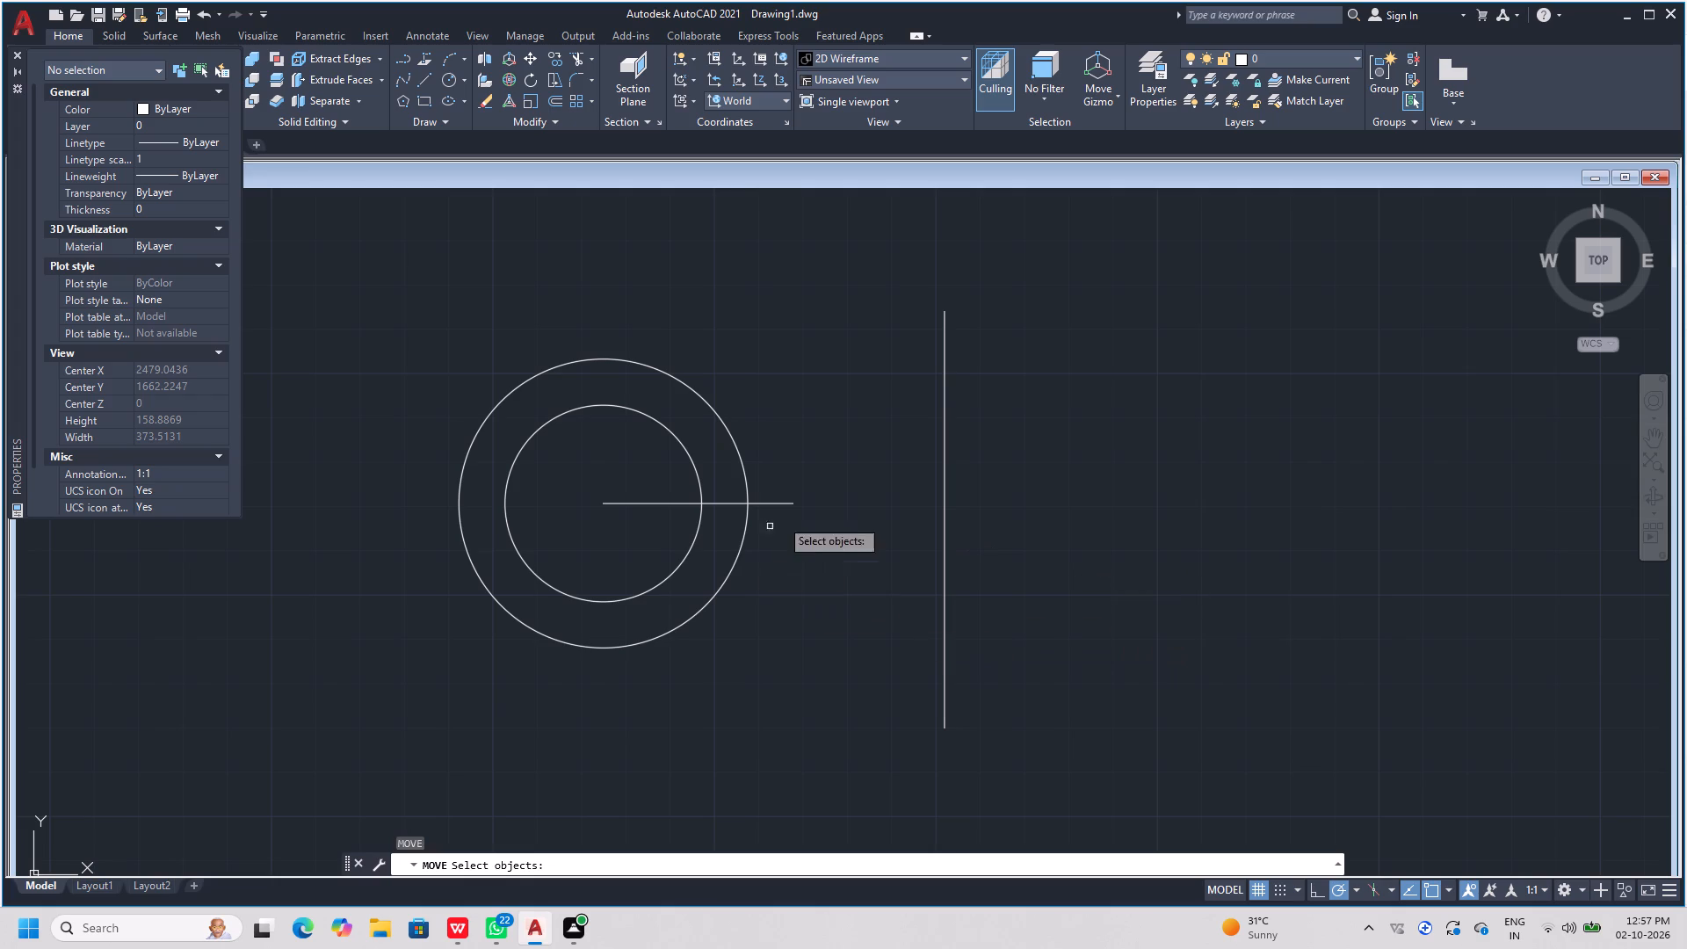
left_click(945, 477)
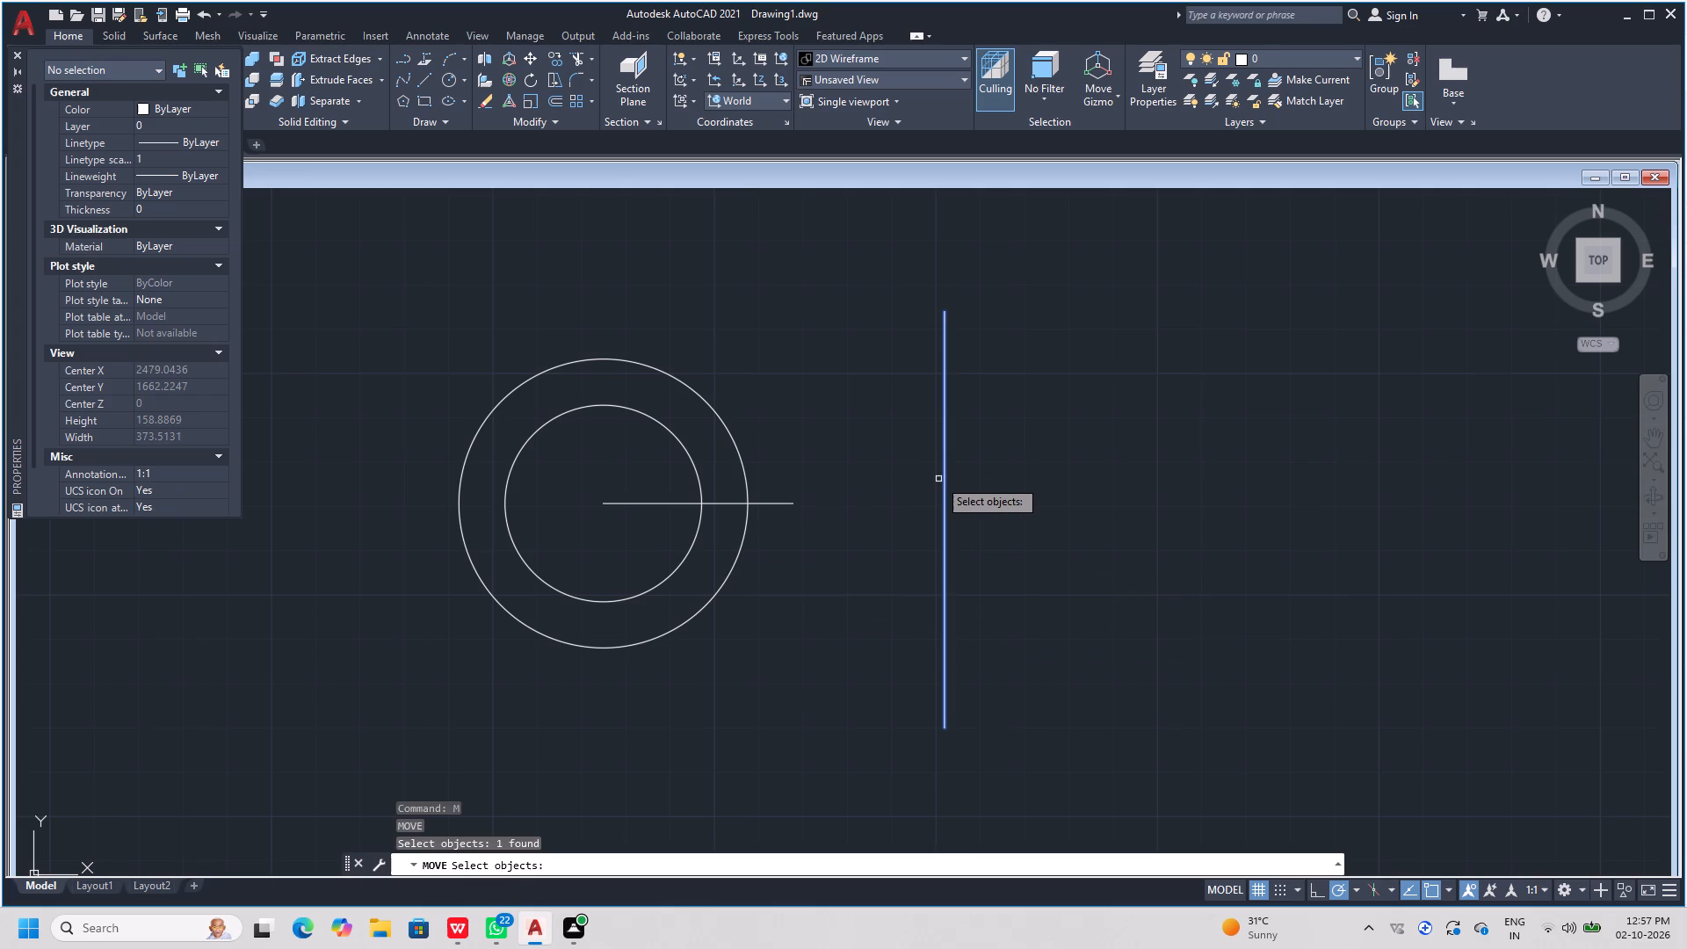
key("Return")
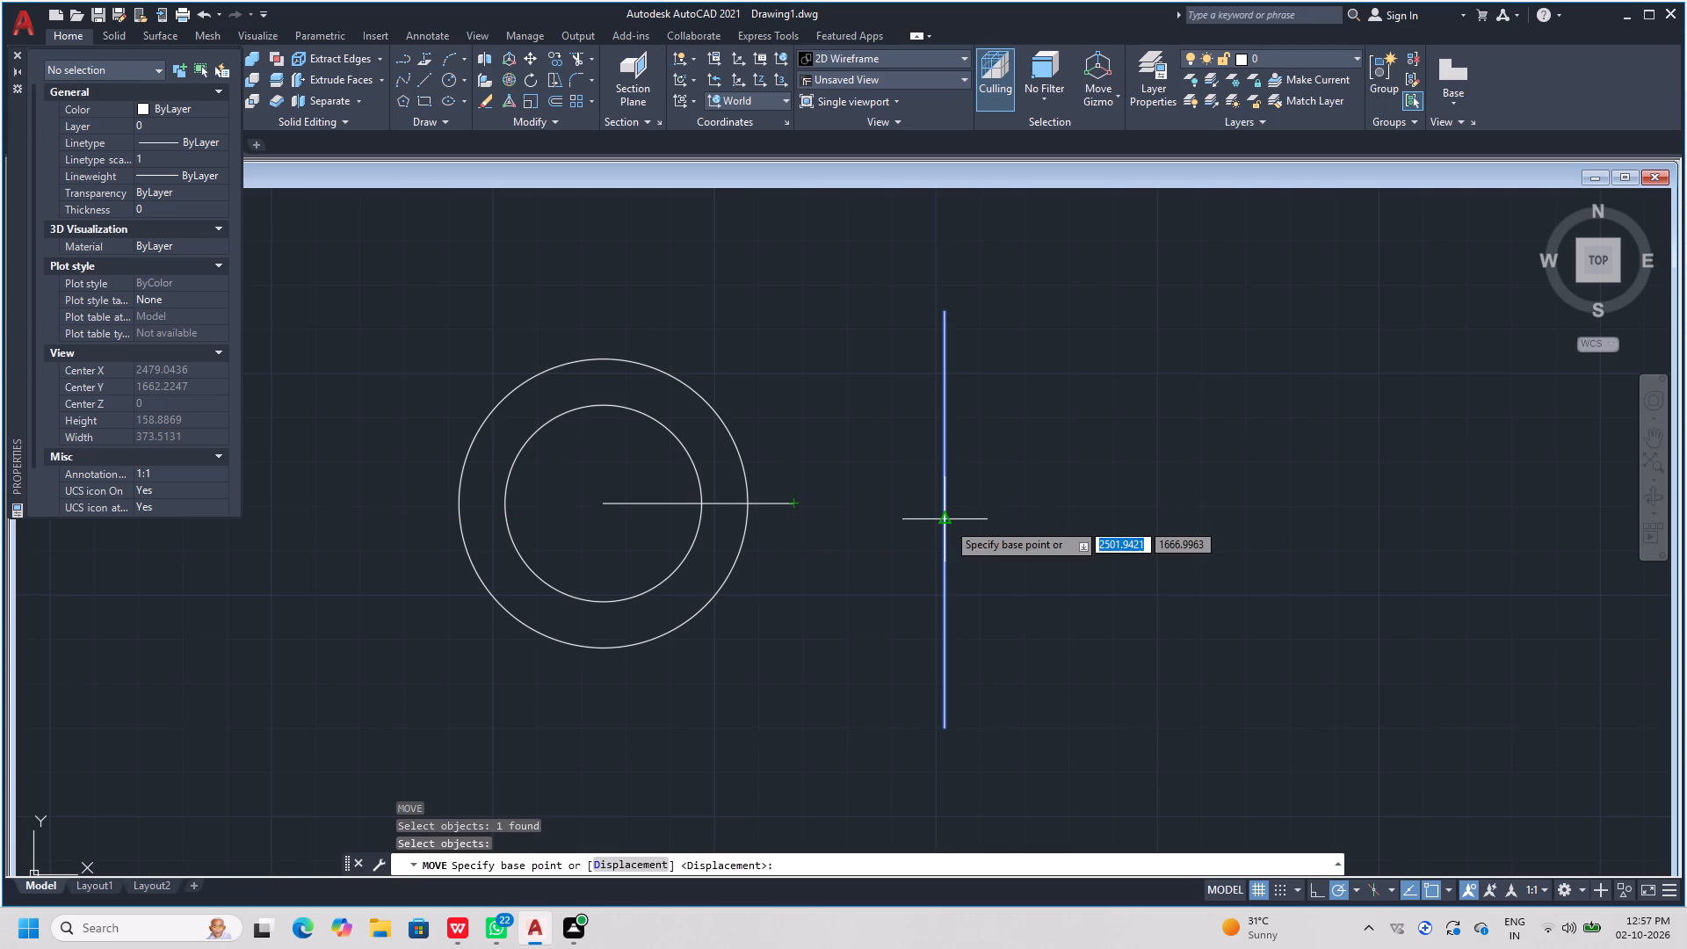
left_click(947, 522)
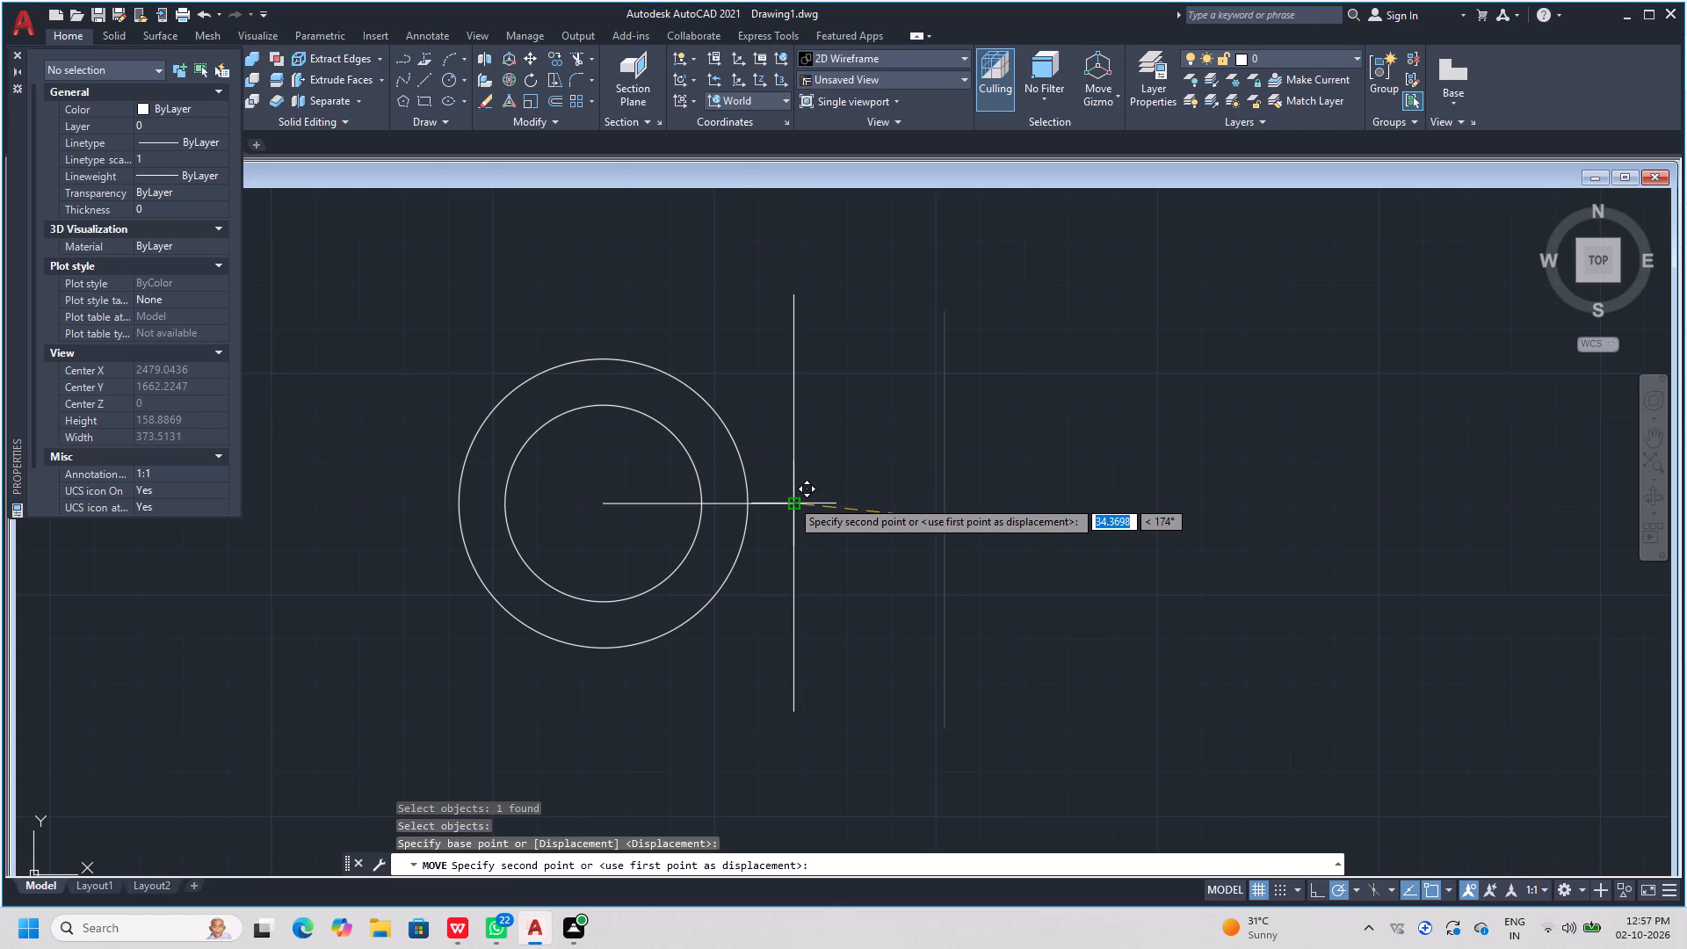
left_click(791, 499)
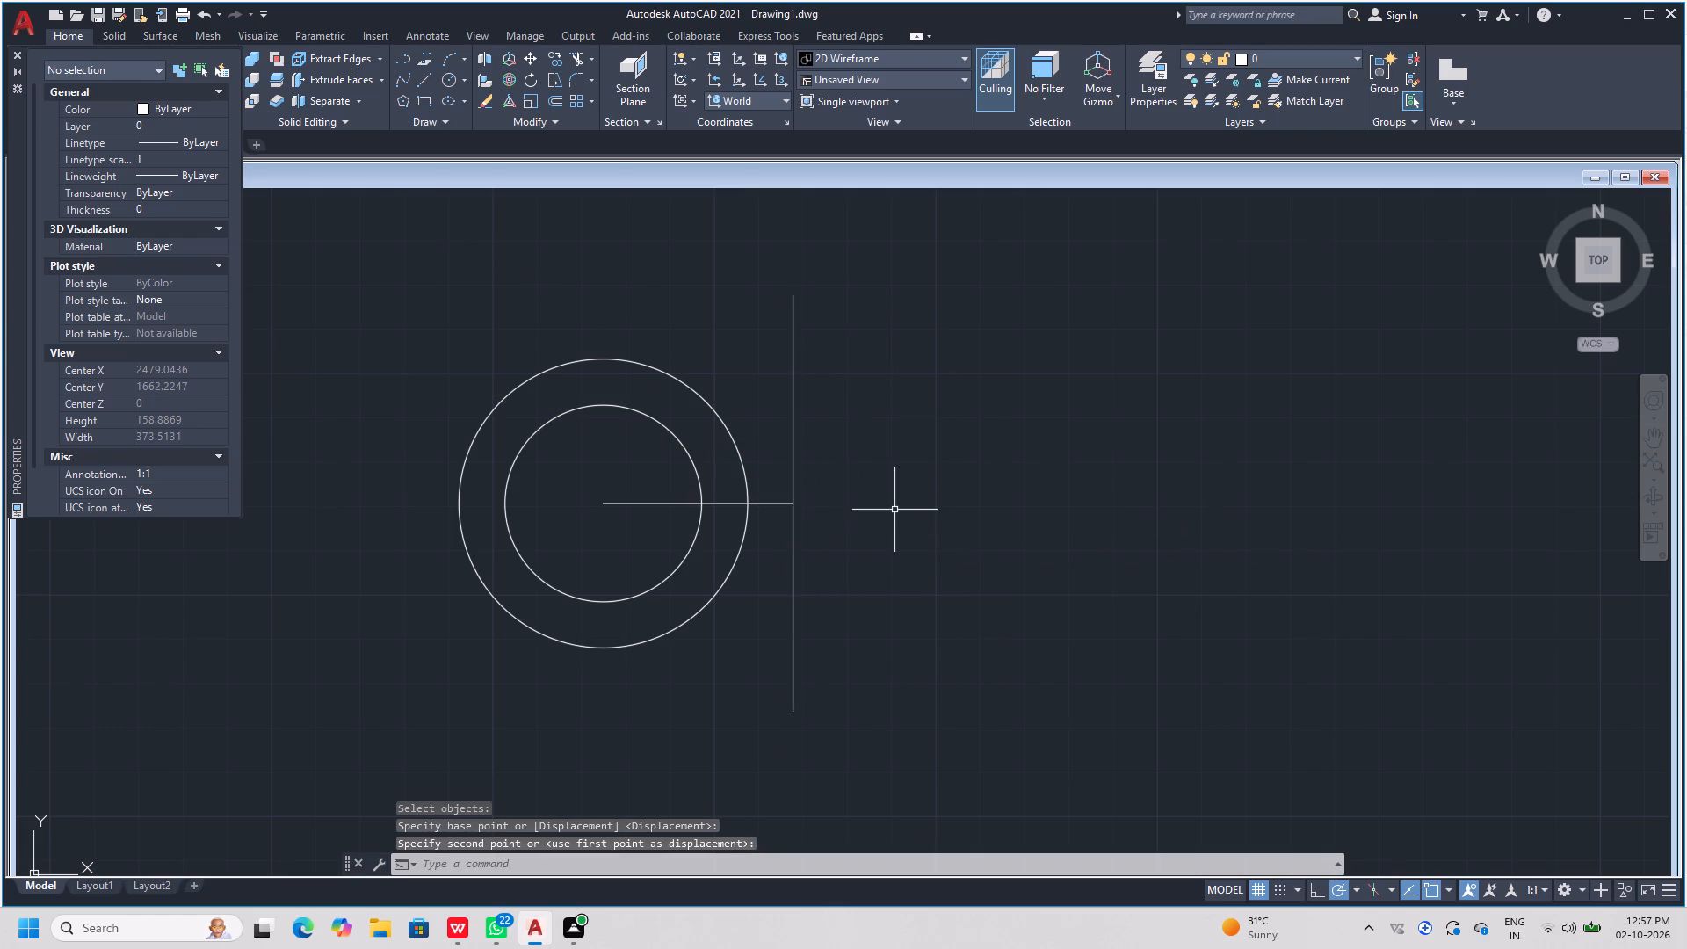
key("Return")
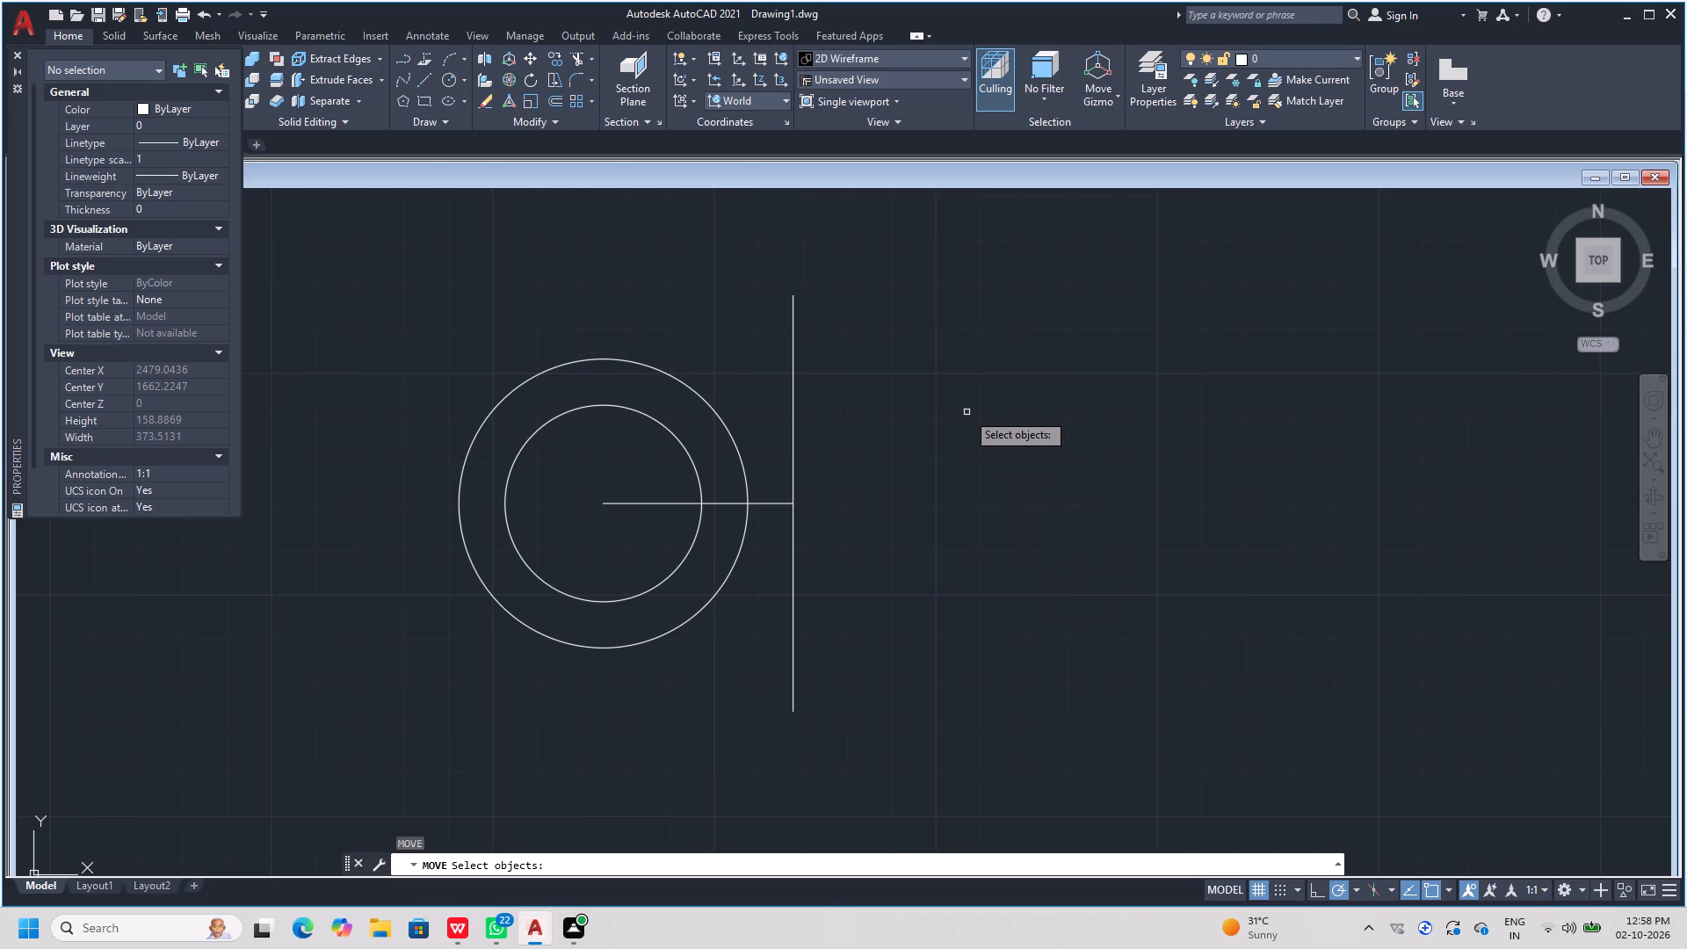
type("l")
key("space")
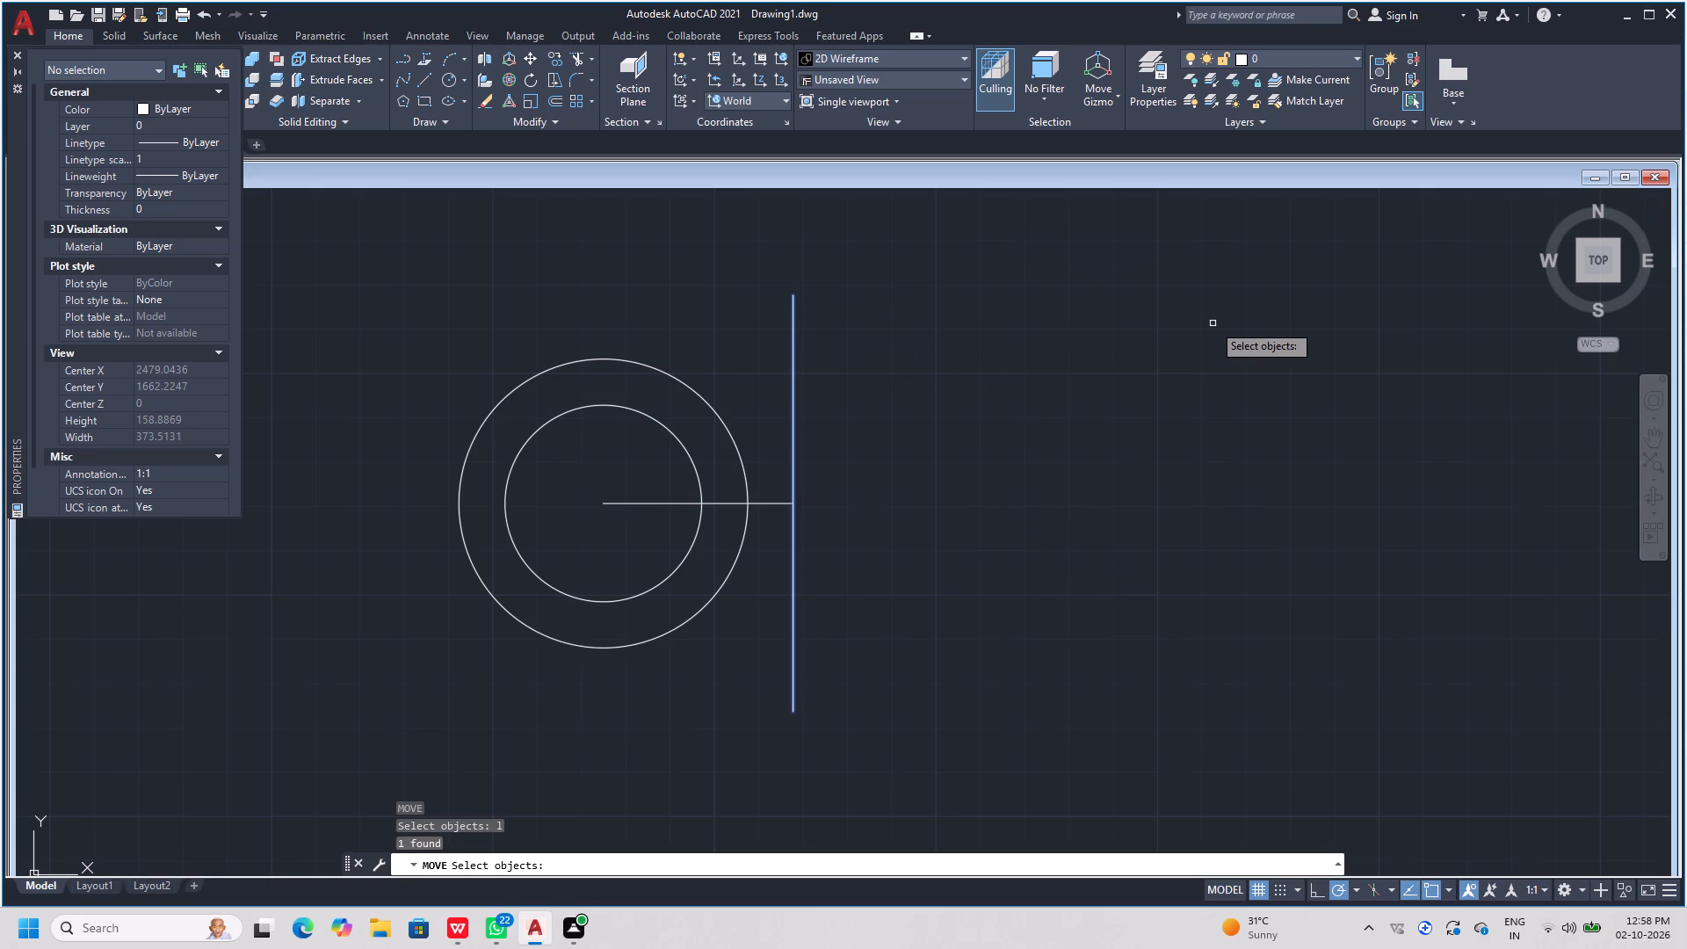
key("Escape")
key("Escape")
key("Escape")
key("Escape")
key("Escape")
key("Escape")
Draw a horizontal line 29.39 long to the left from the upper endpoint of the vertical line.
type("l")
key("space")
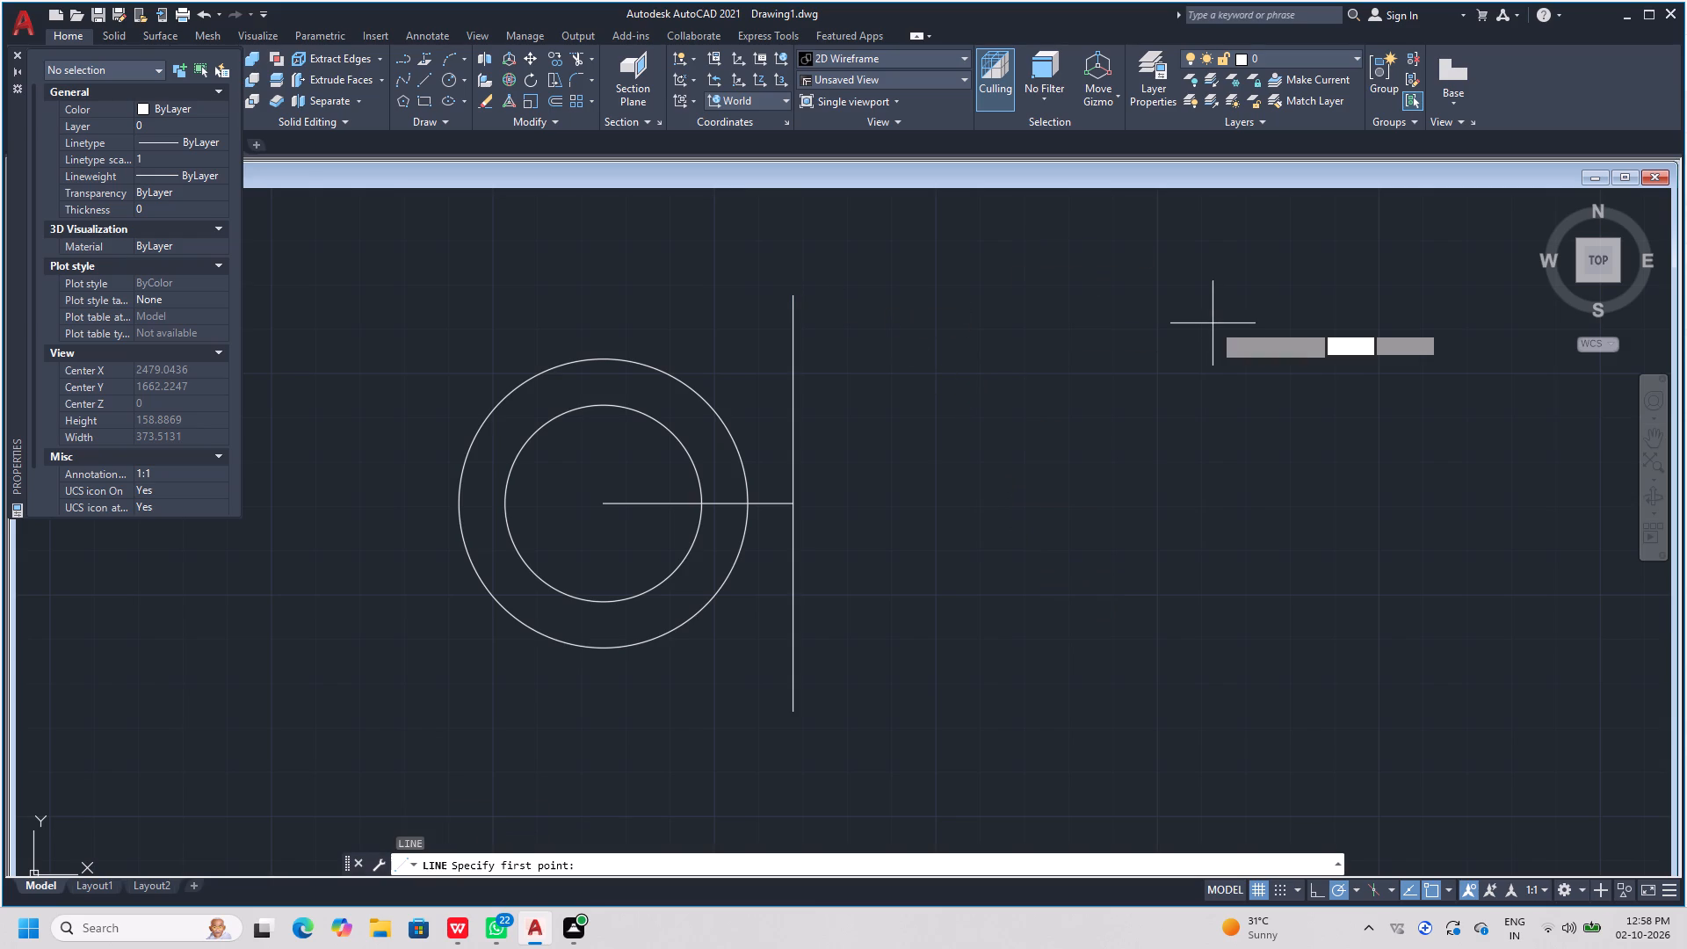
left_click(793, 293)
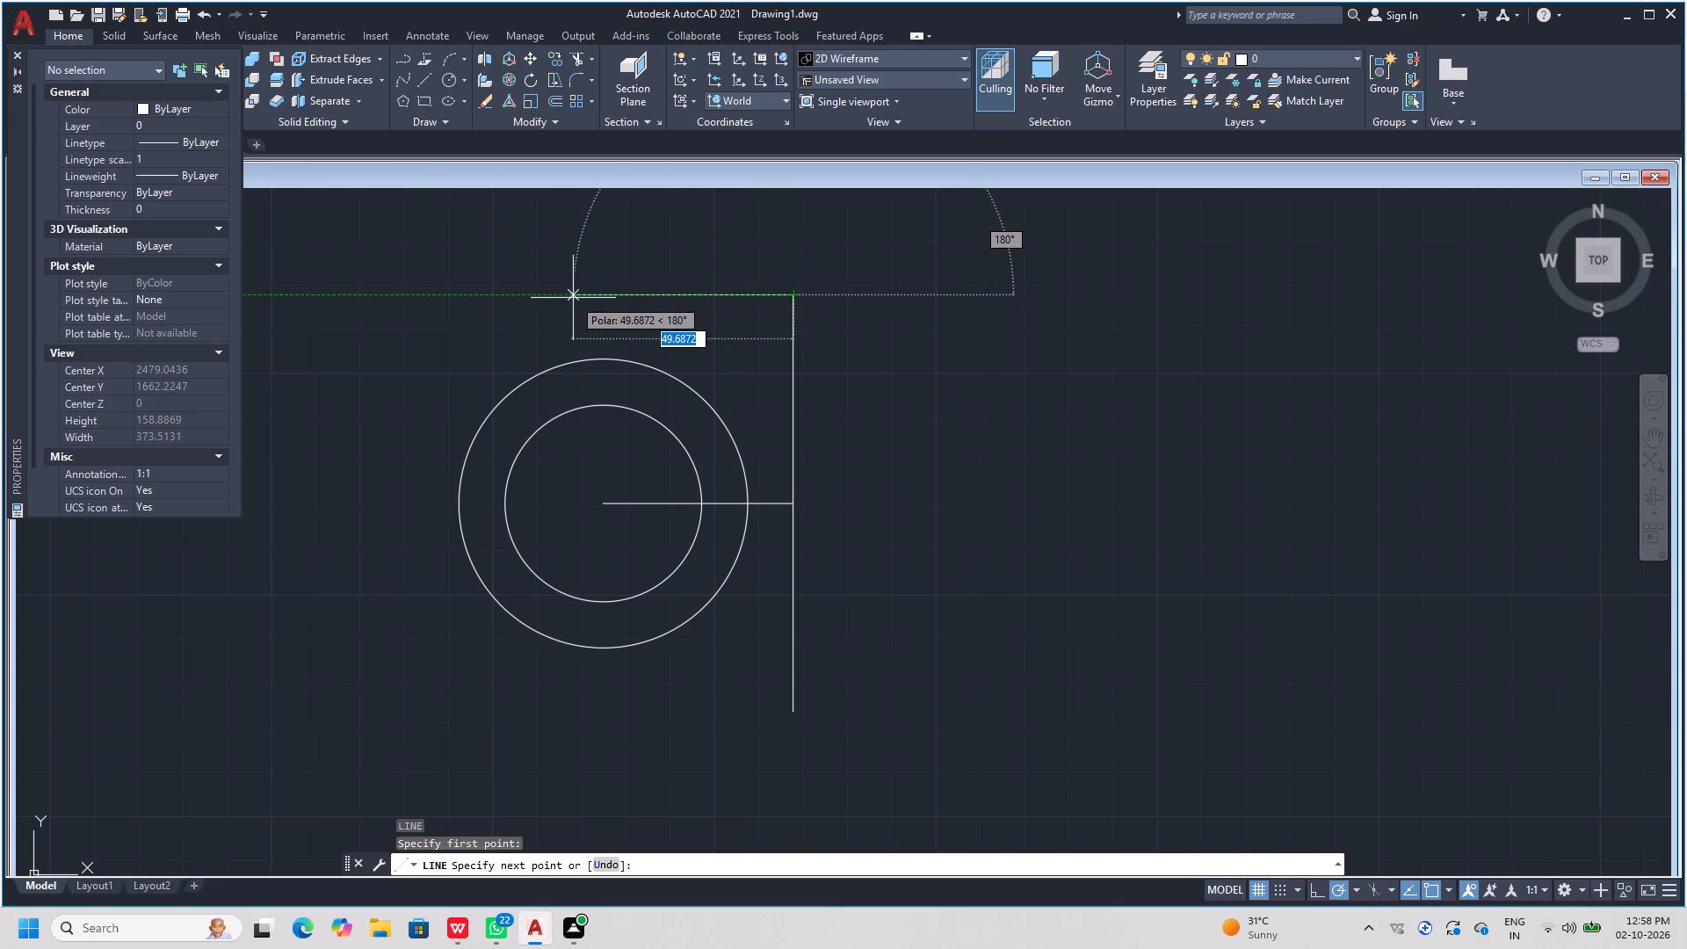
type("29.3")
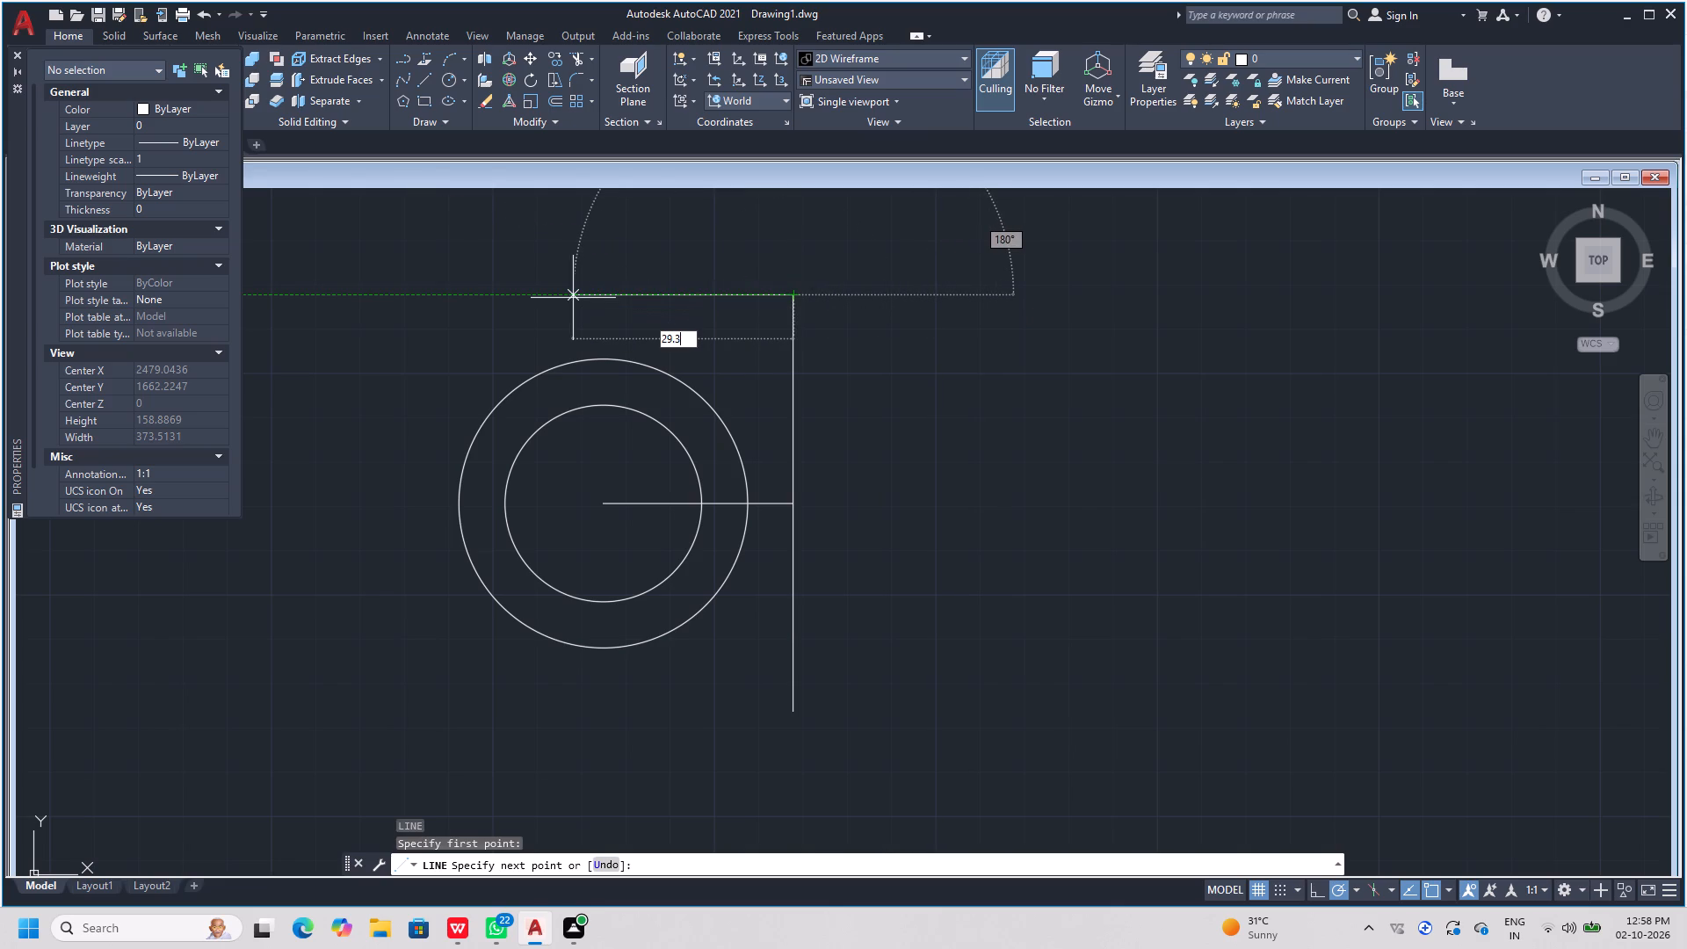
key("9")
key("Return")
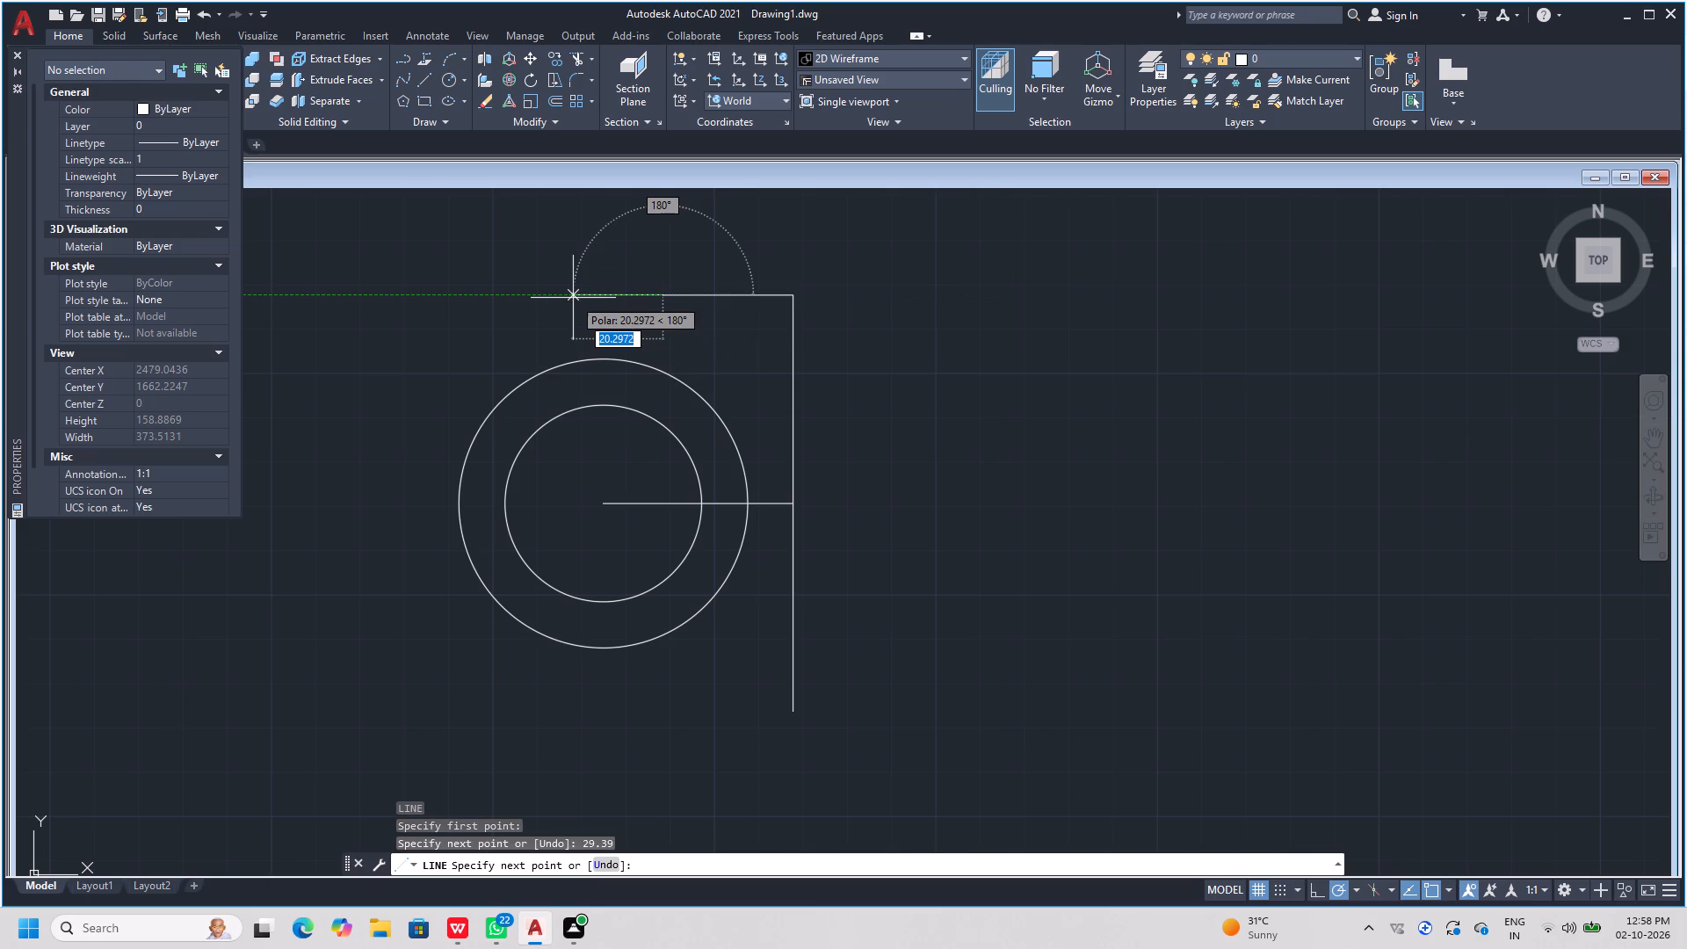
key("Return")
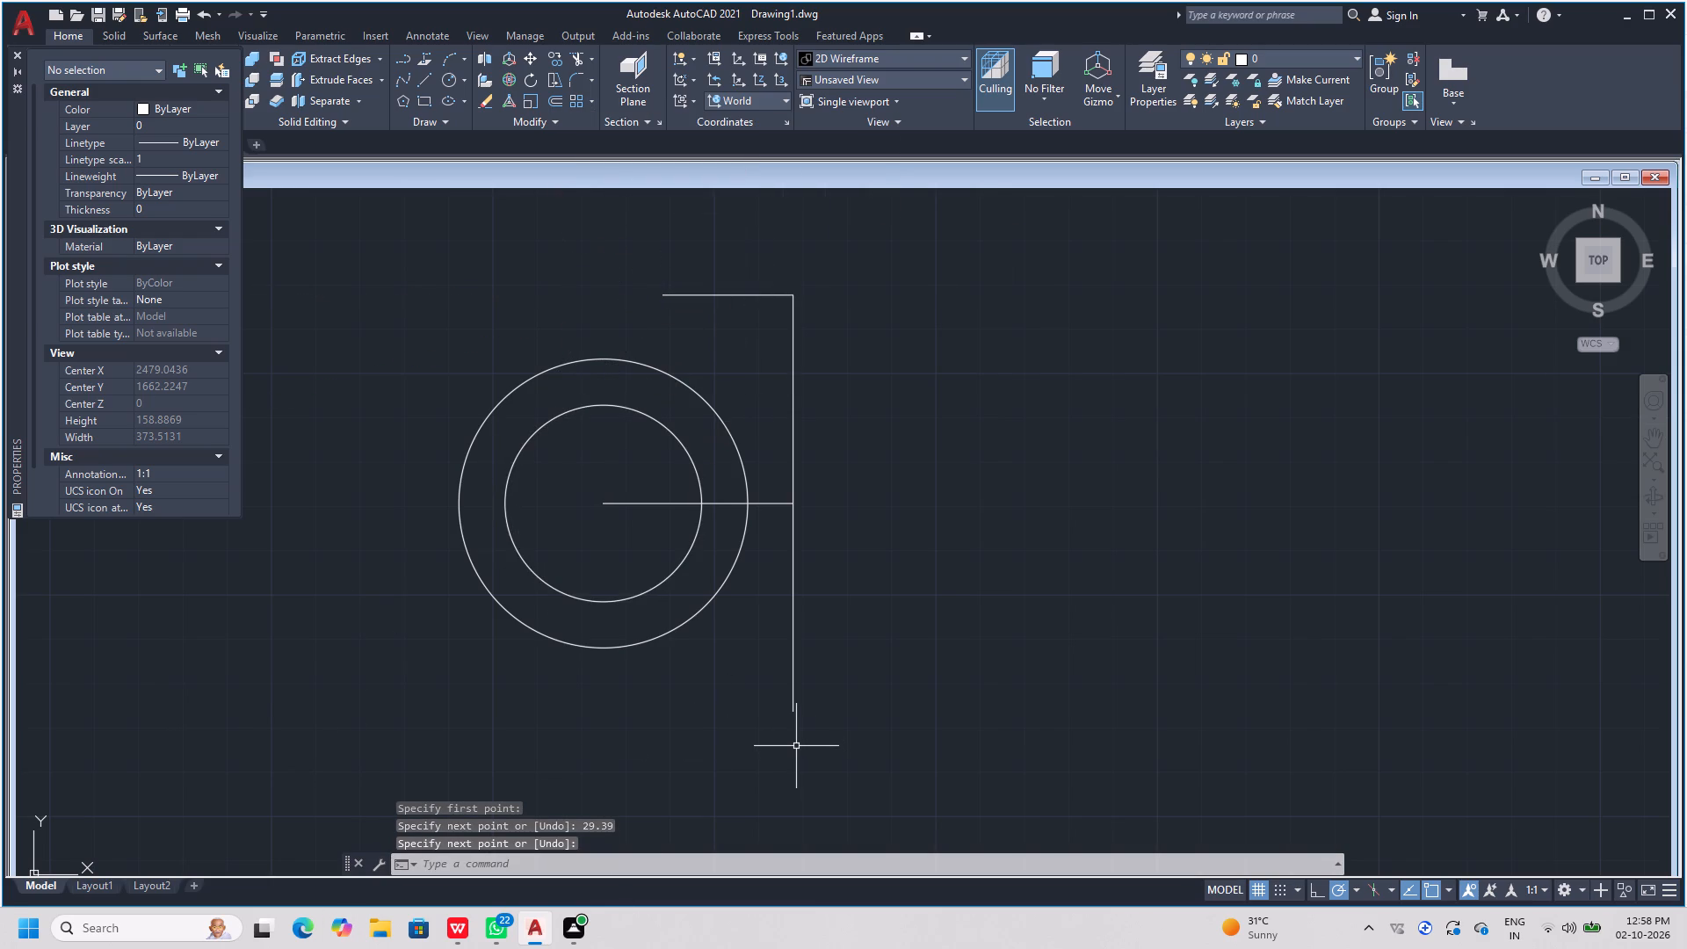
From the vertical line's lower endpoint, draw a line 42.85 long to the left, continuing about 104 straight up through the circles' centre.
key("space")
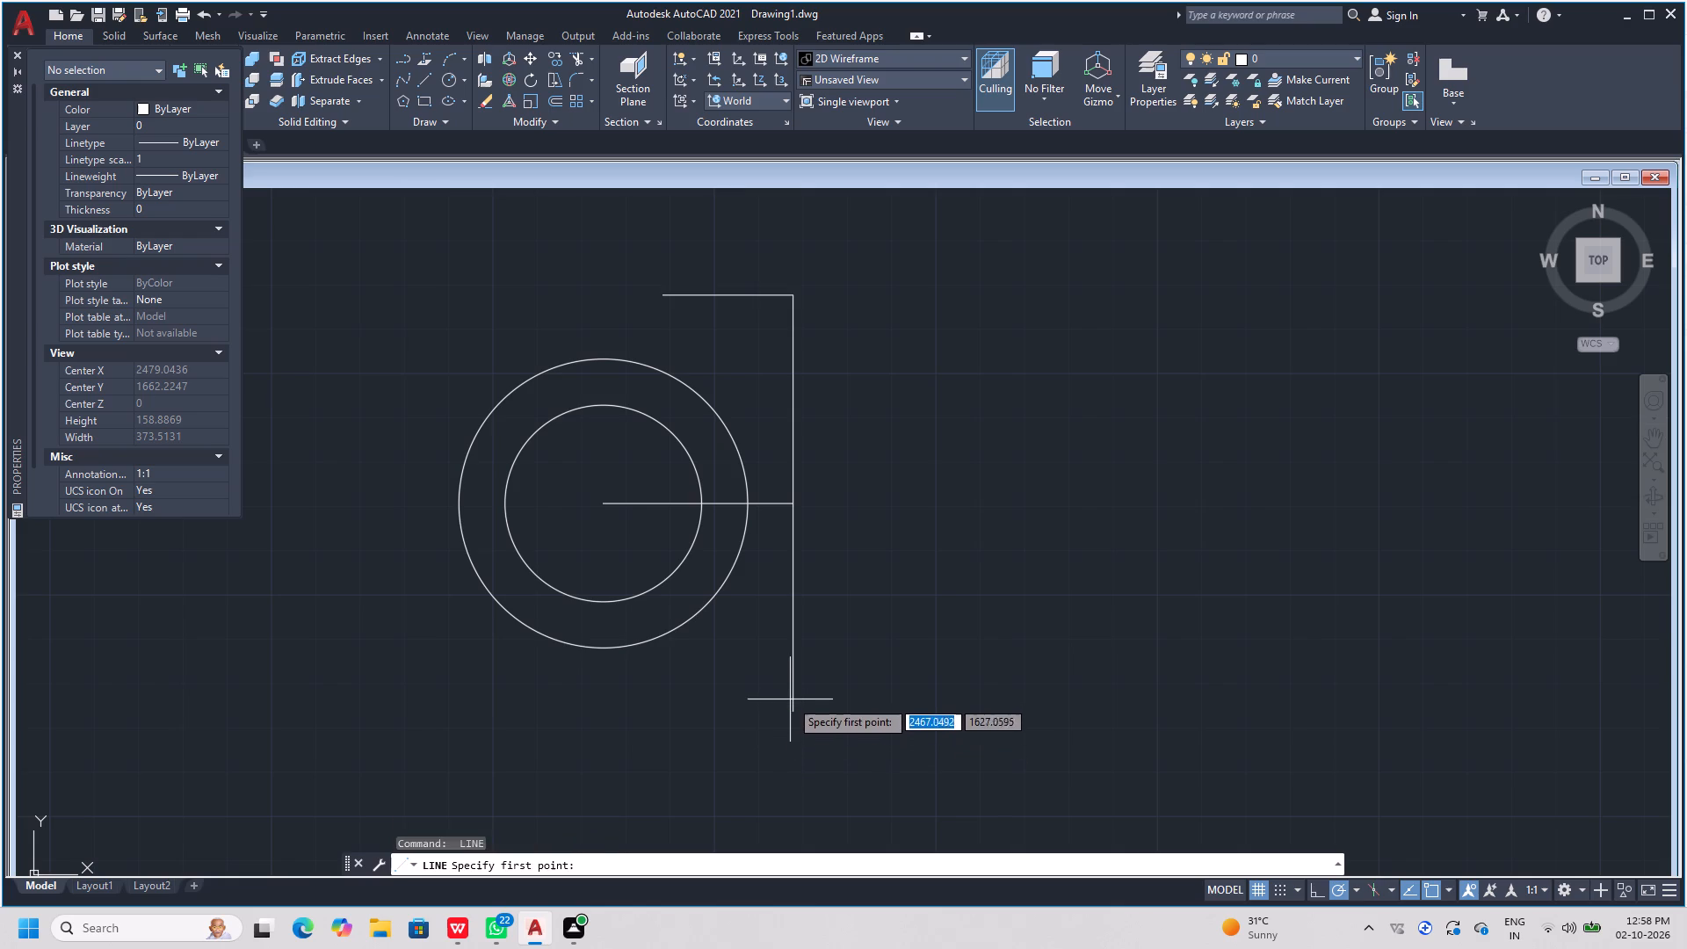
left_click(788, 709)
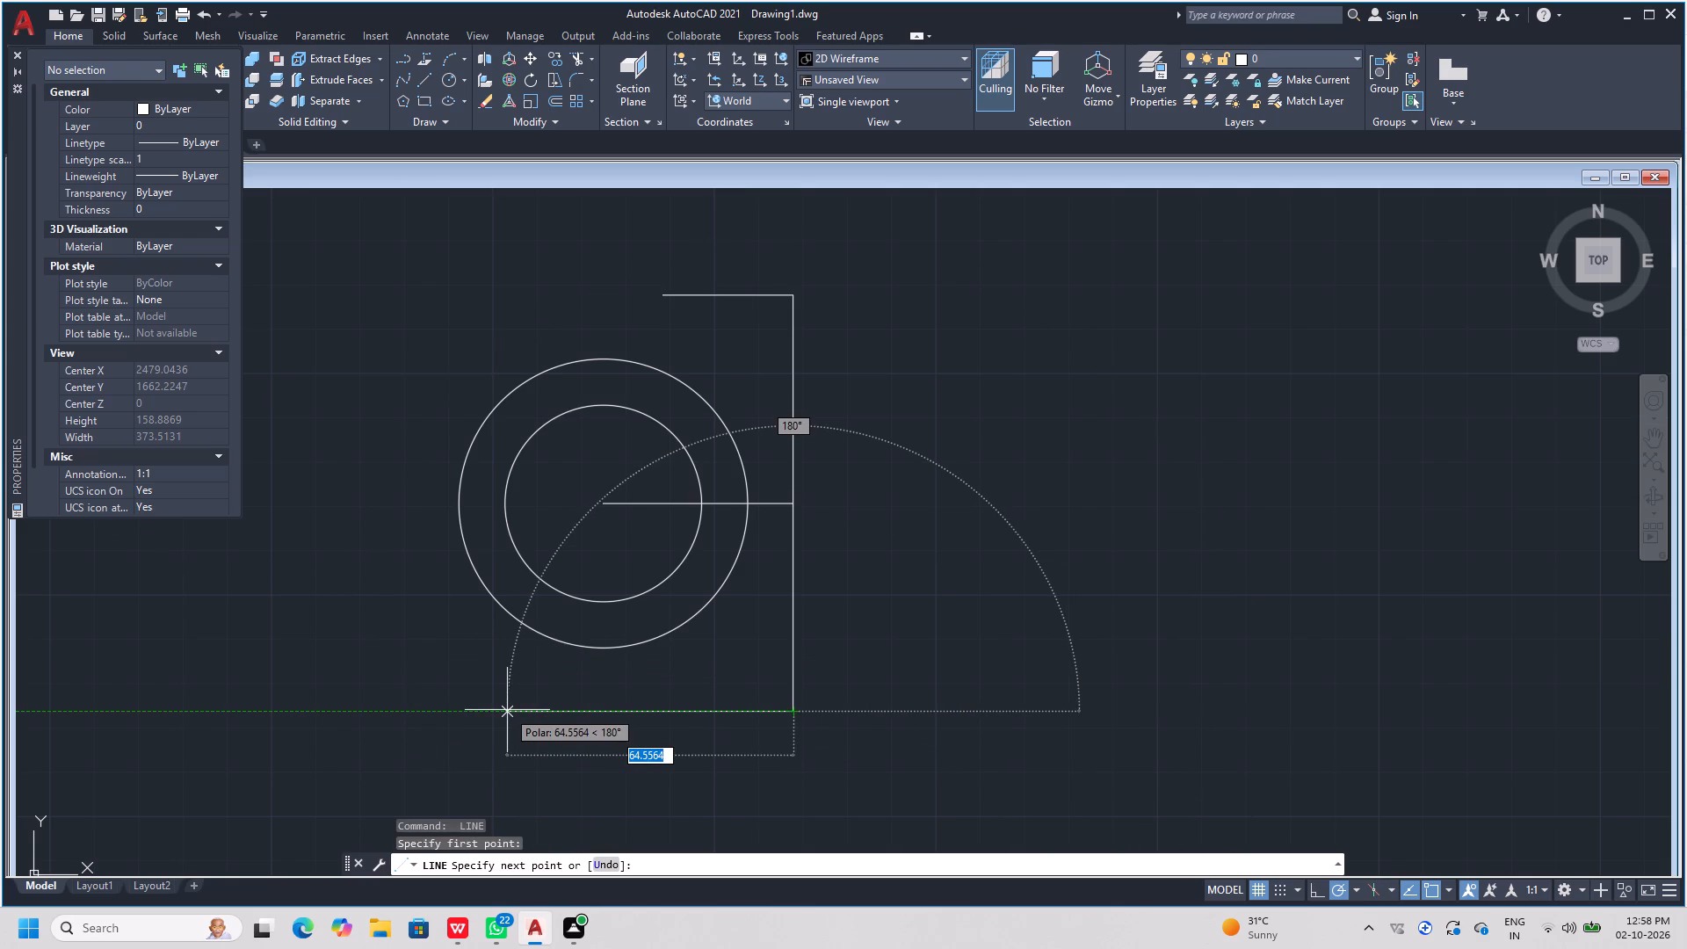
type("42.")
type("85")
key("Return")
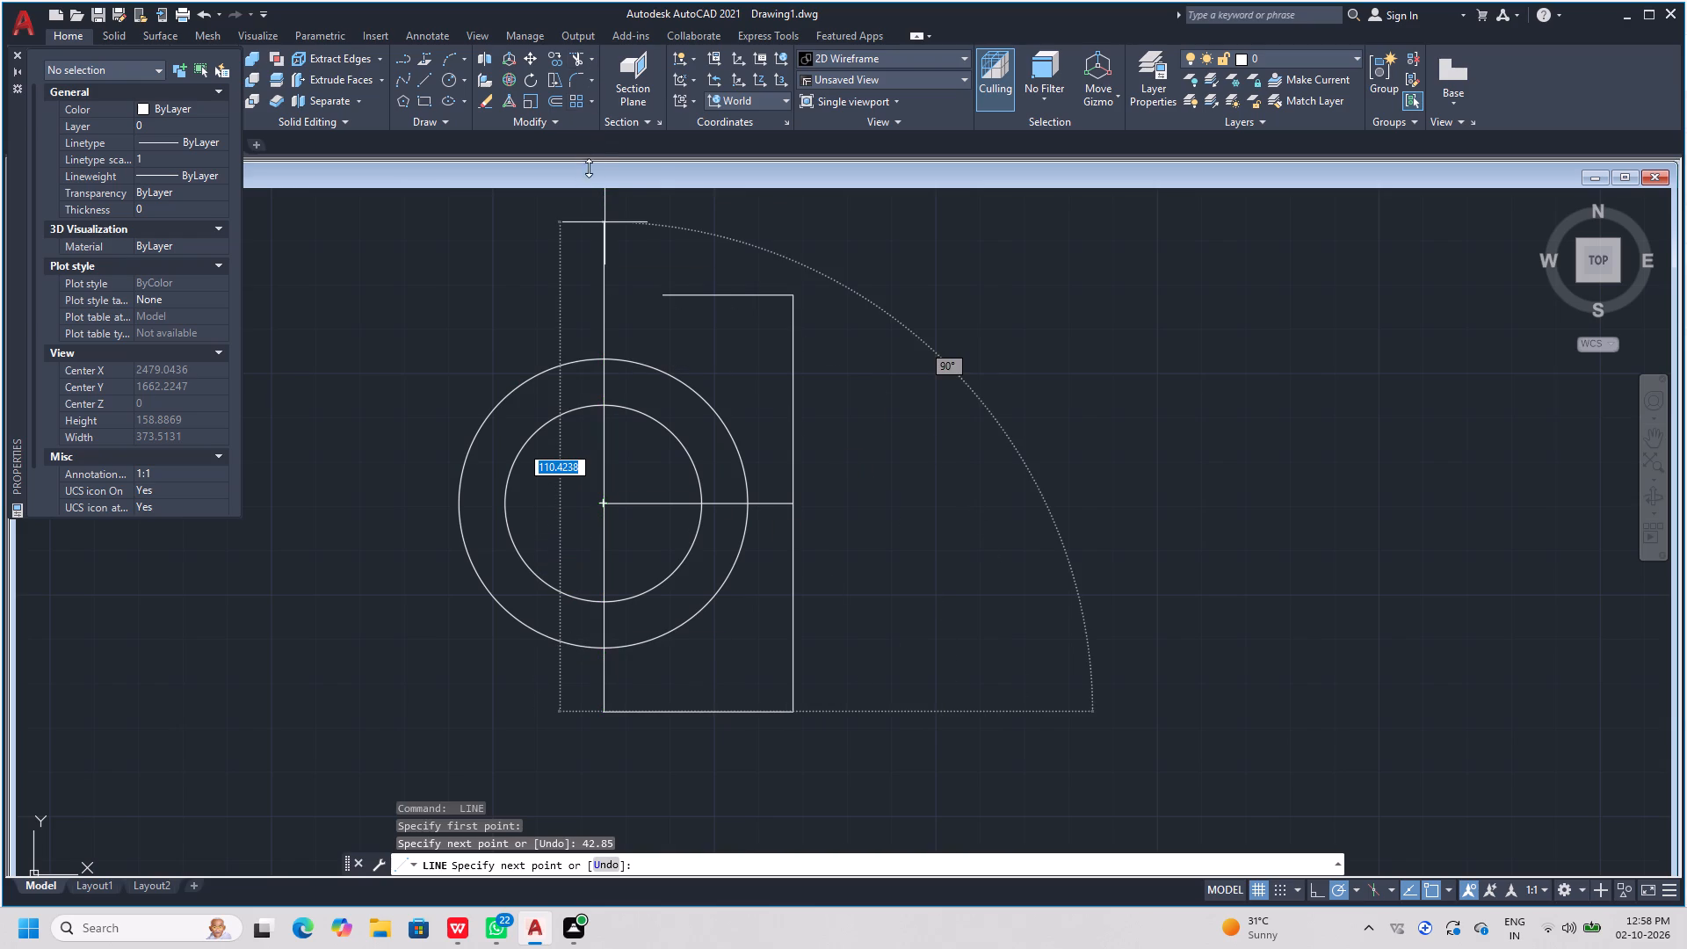
left_click(611, 250)
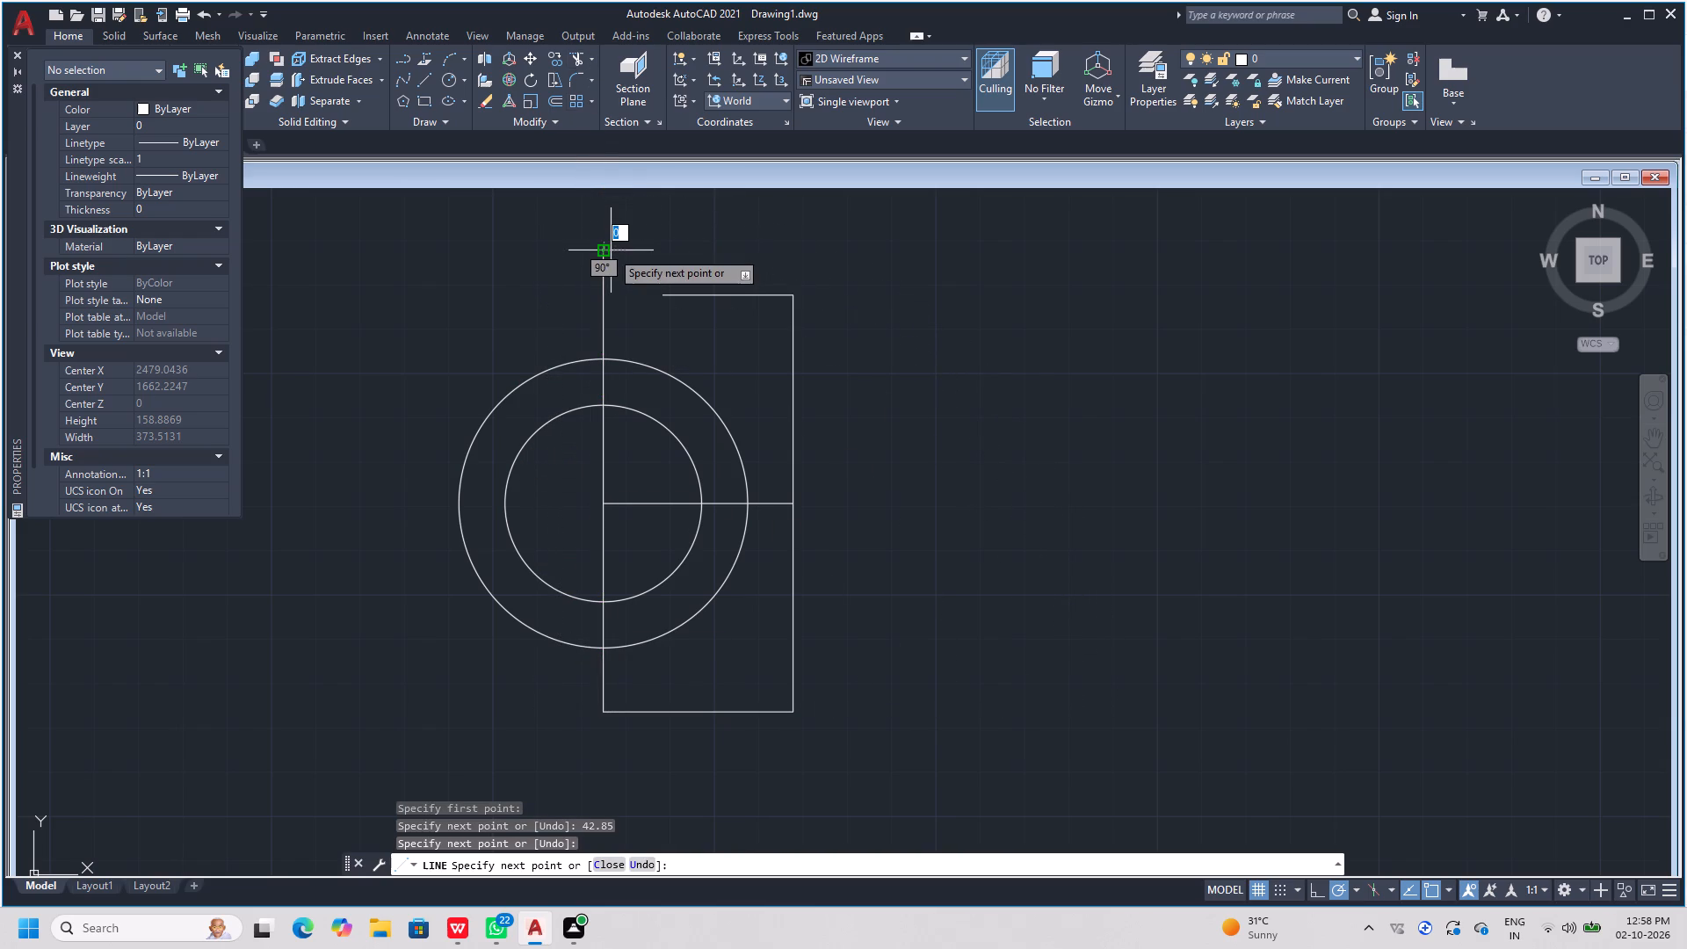
key("Return")
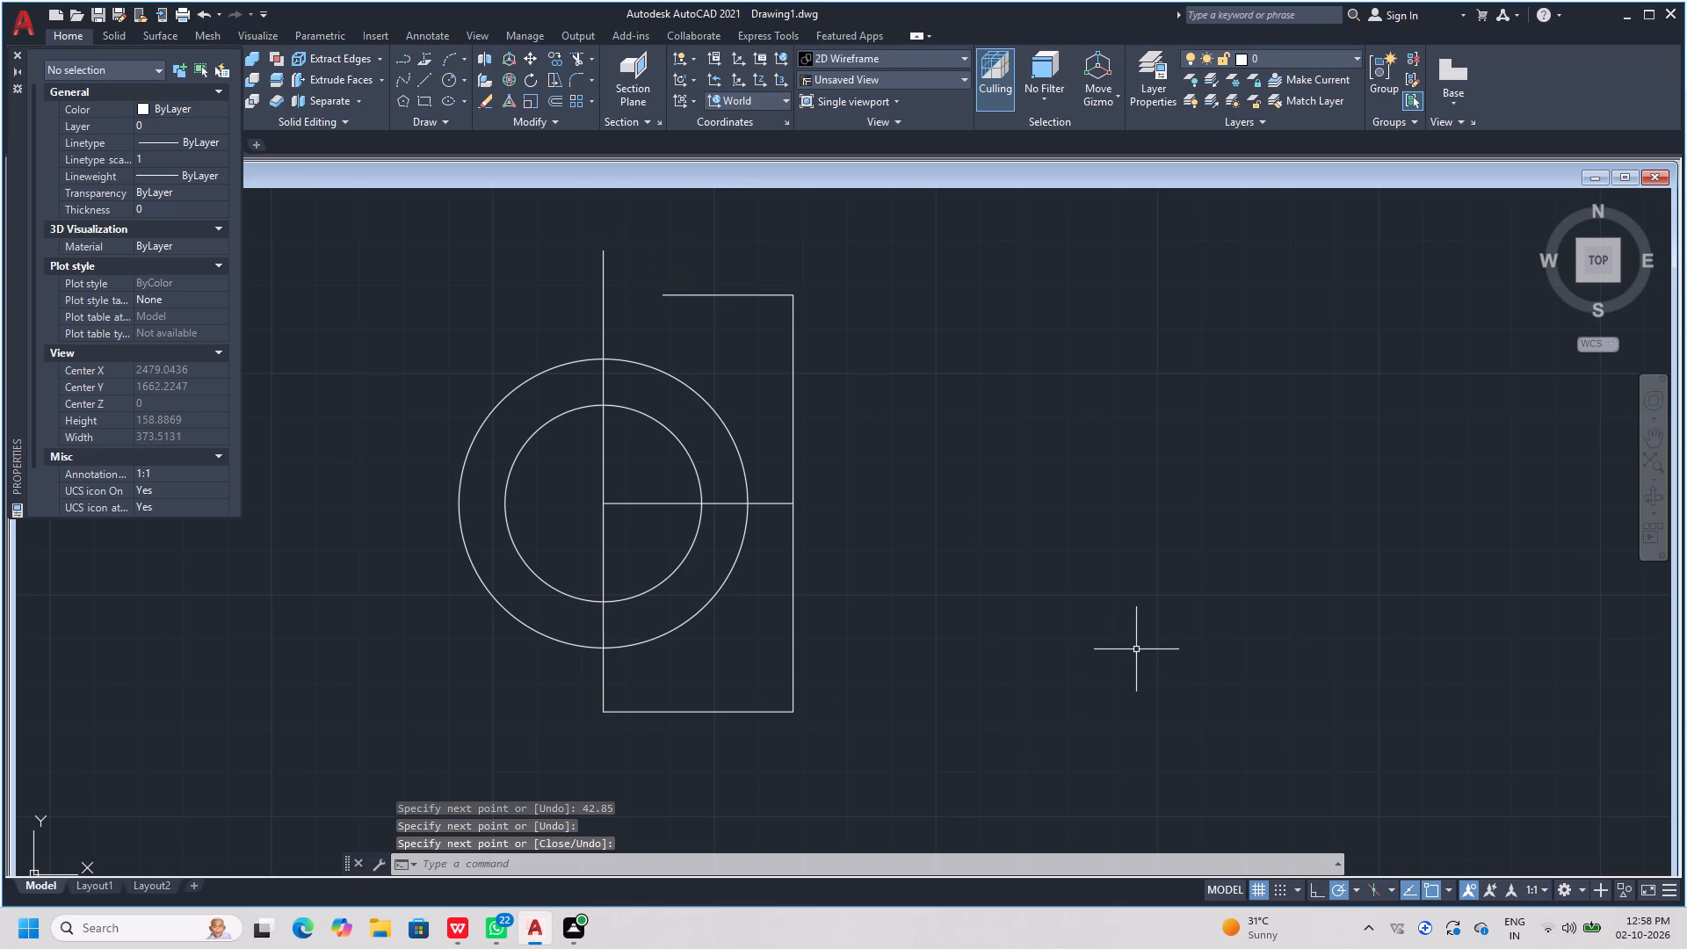
key("Escape")
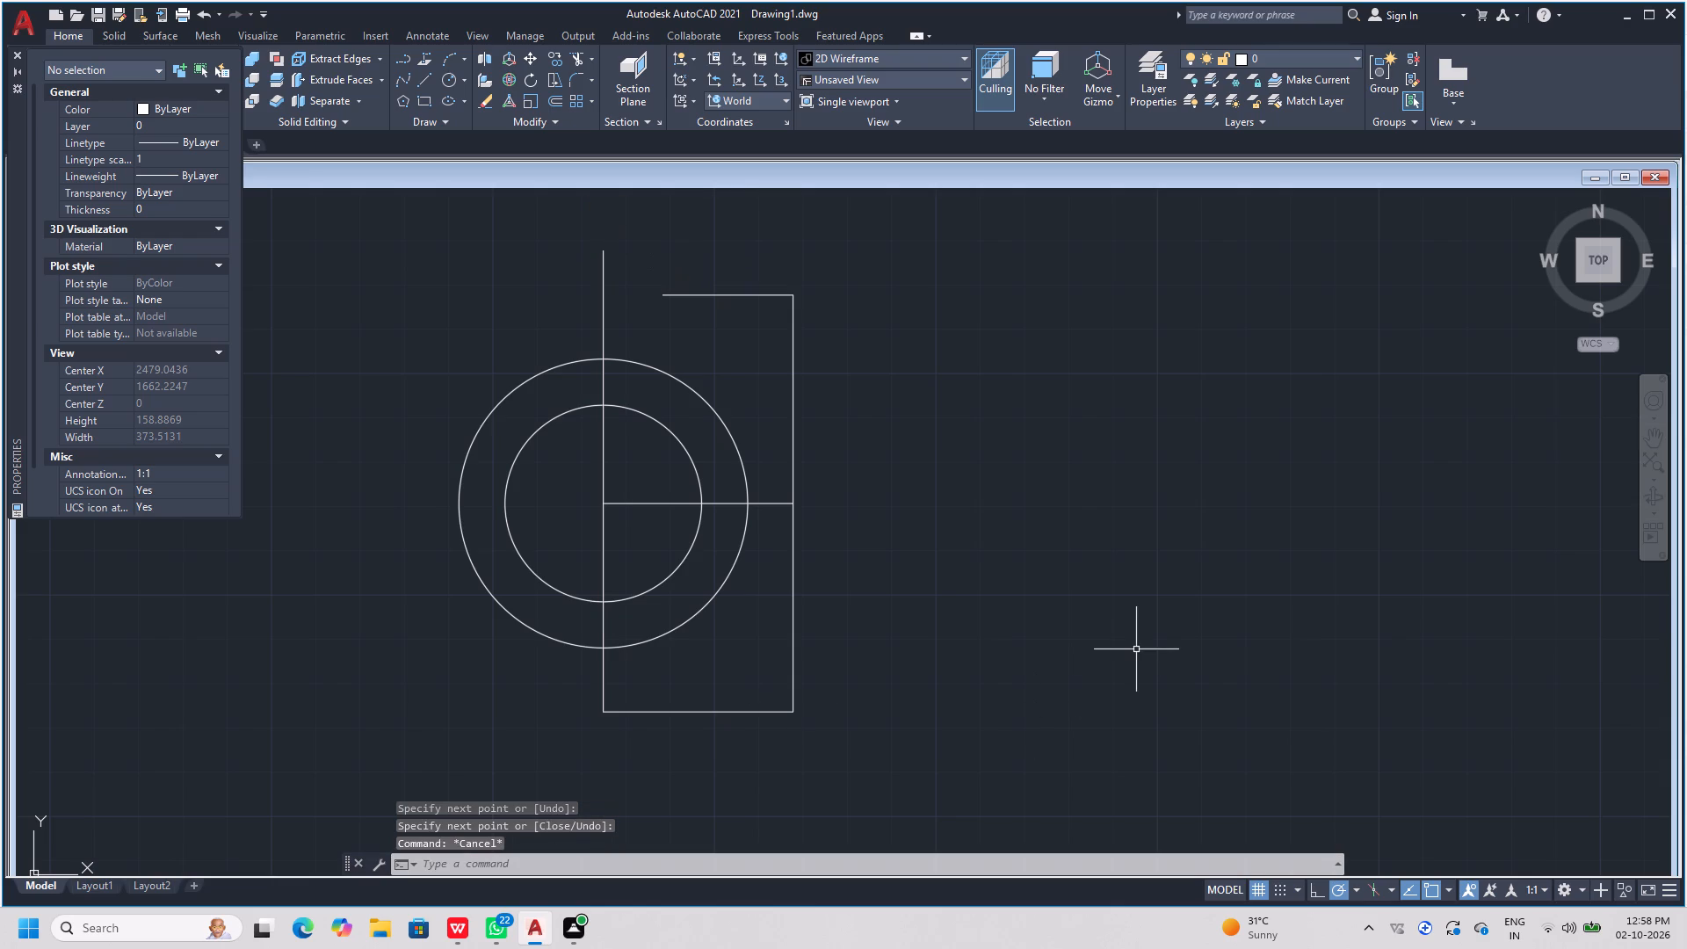
Trim the new vertical line between the two circles at the bottom and delete its remaining upper part, keeping the piece below the outer circle.
type("tr")
key("space")
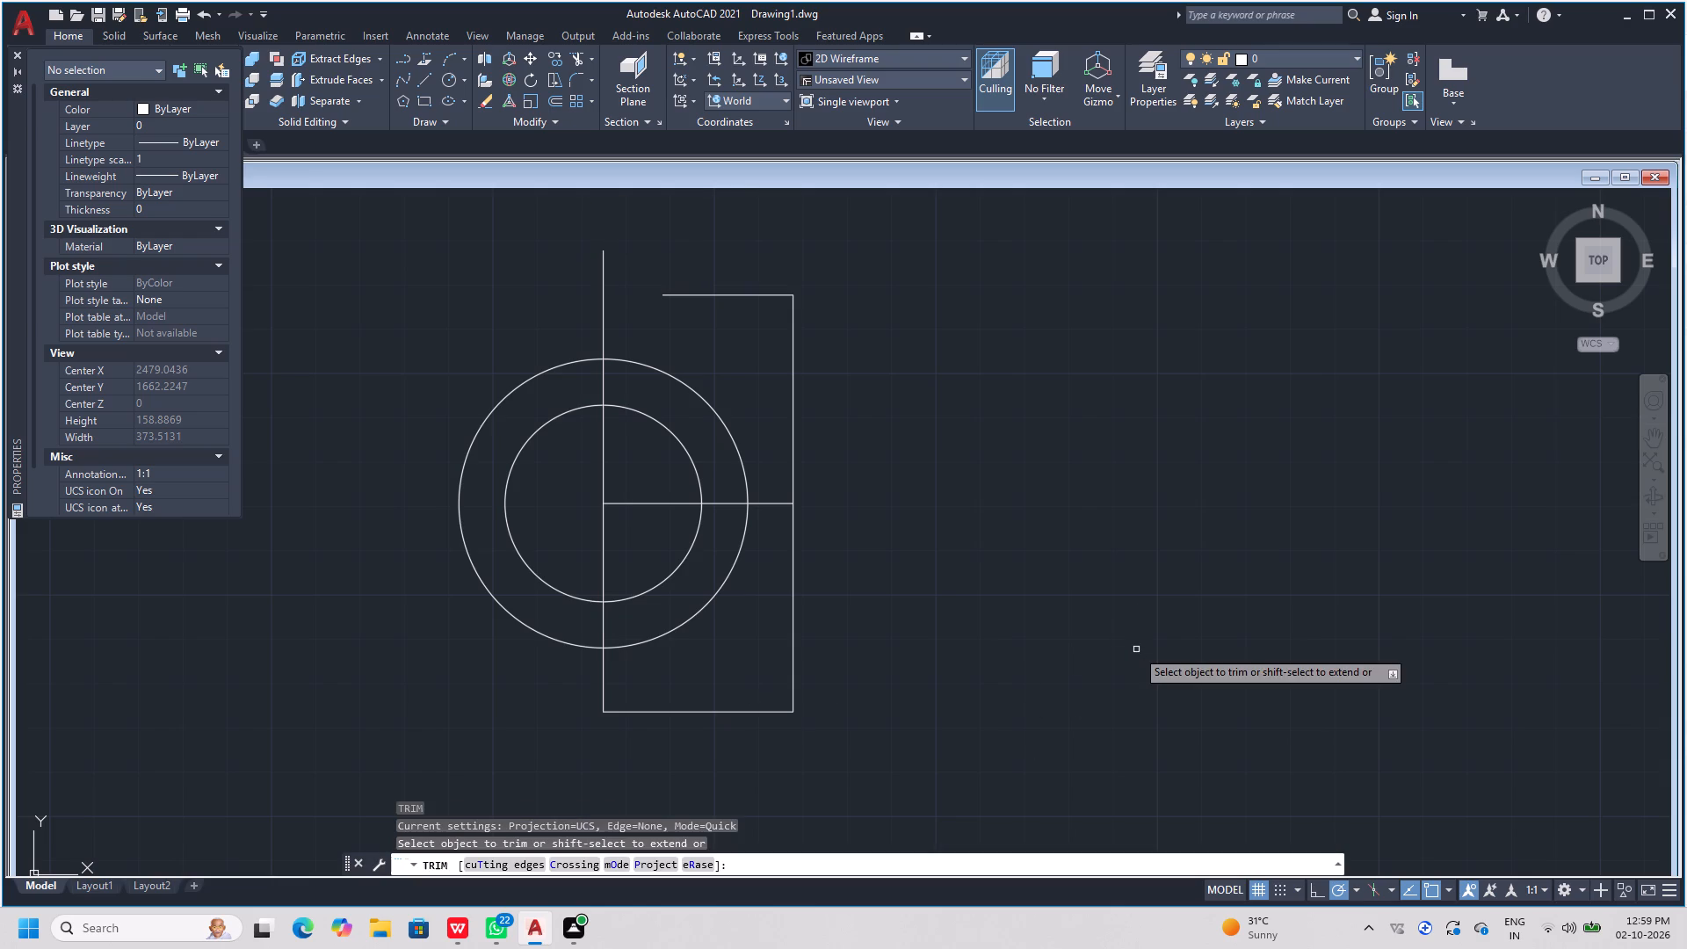
left_click(602, 623)
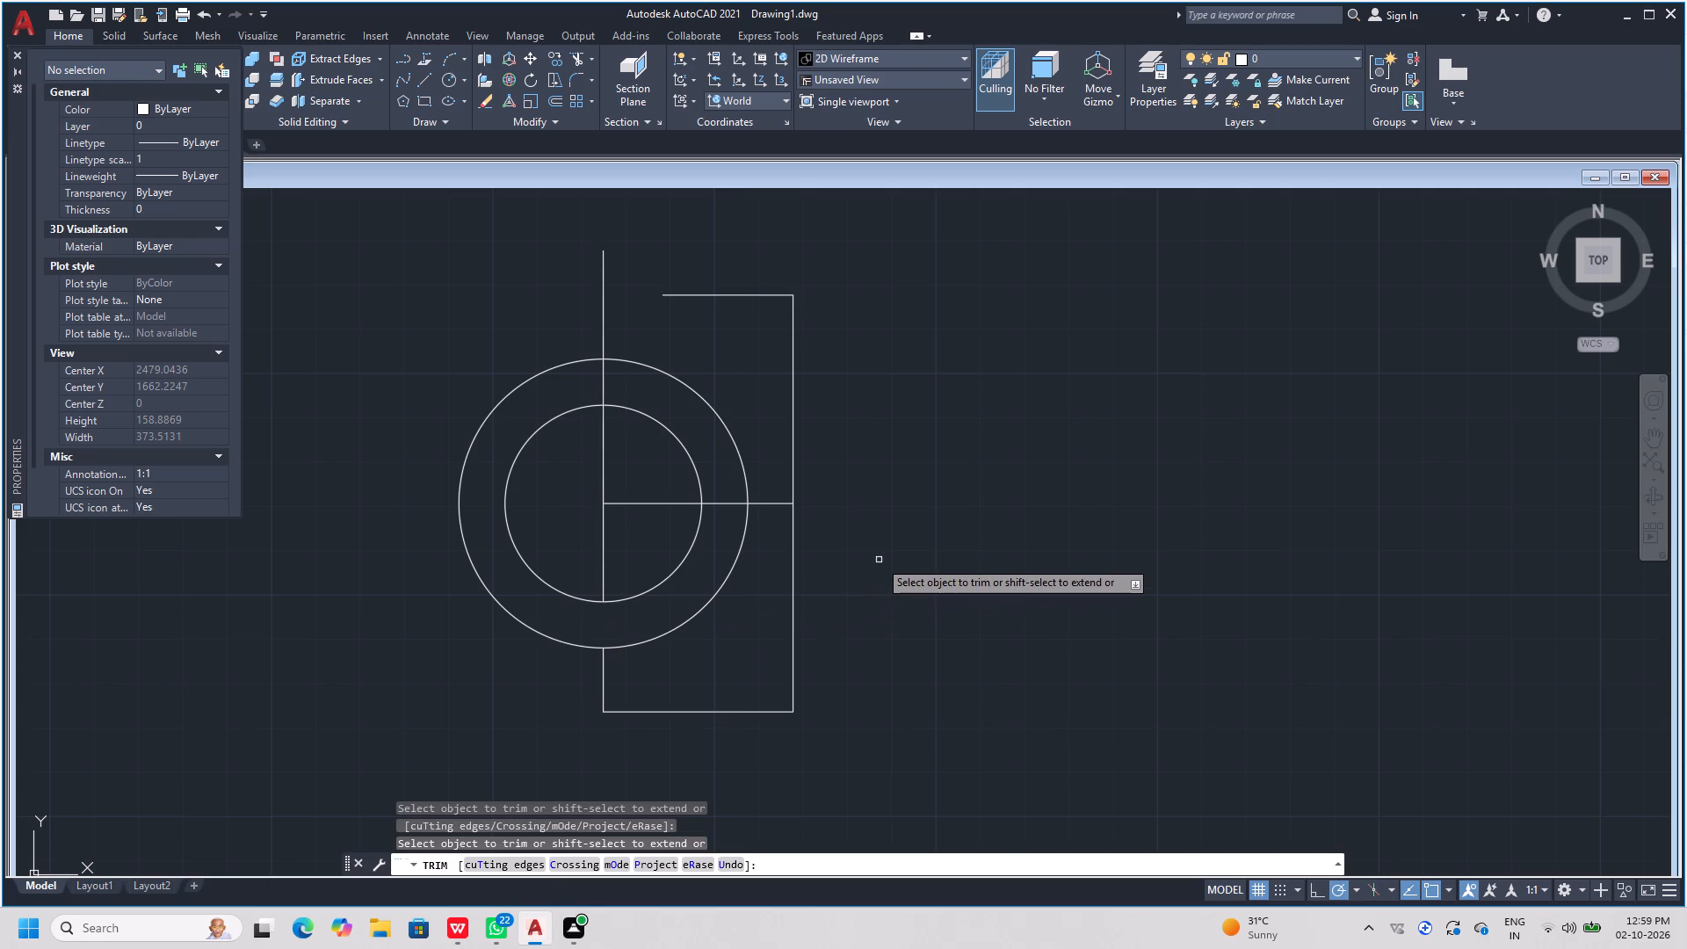
key("grave")
key("Escape")
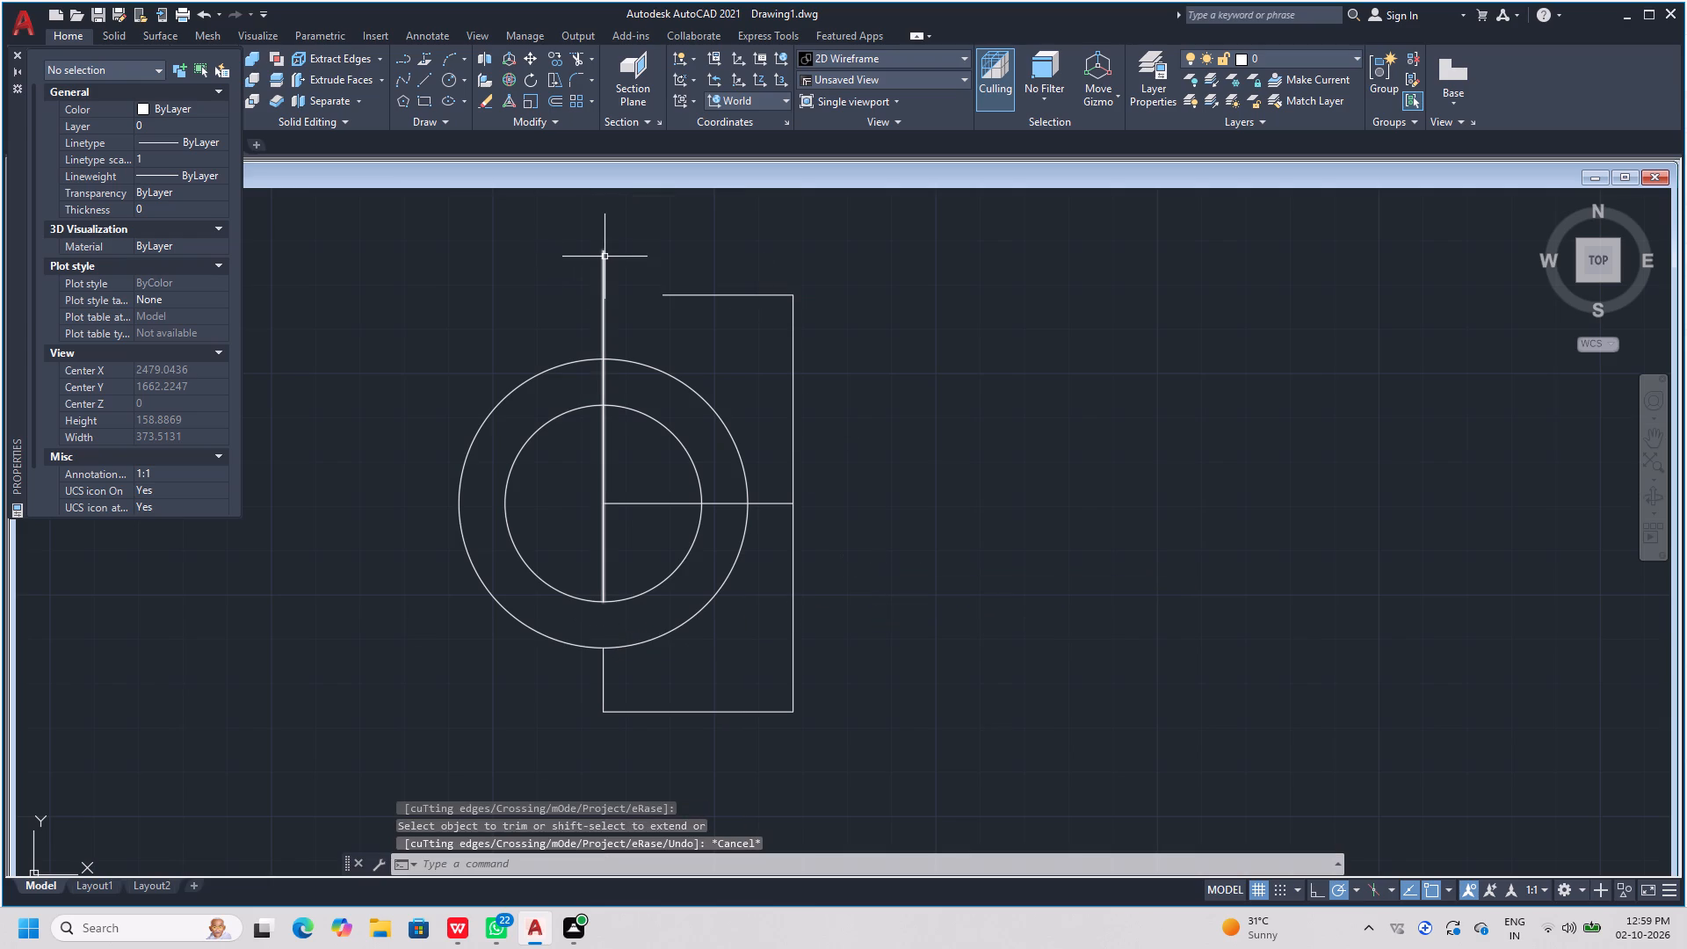
left_click(605, 257)
key("Delete")
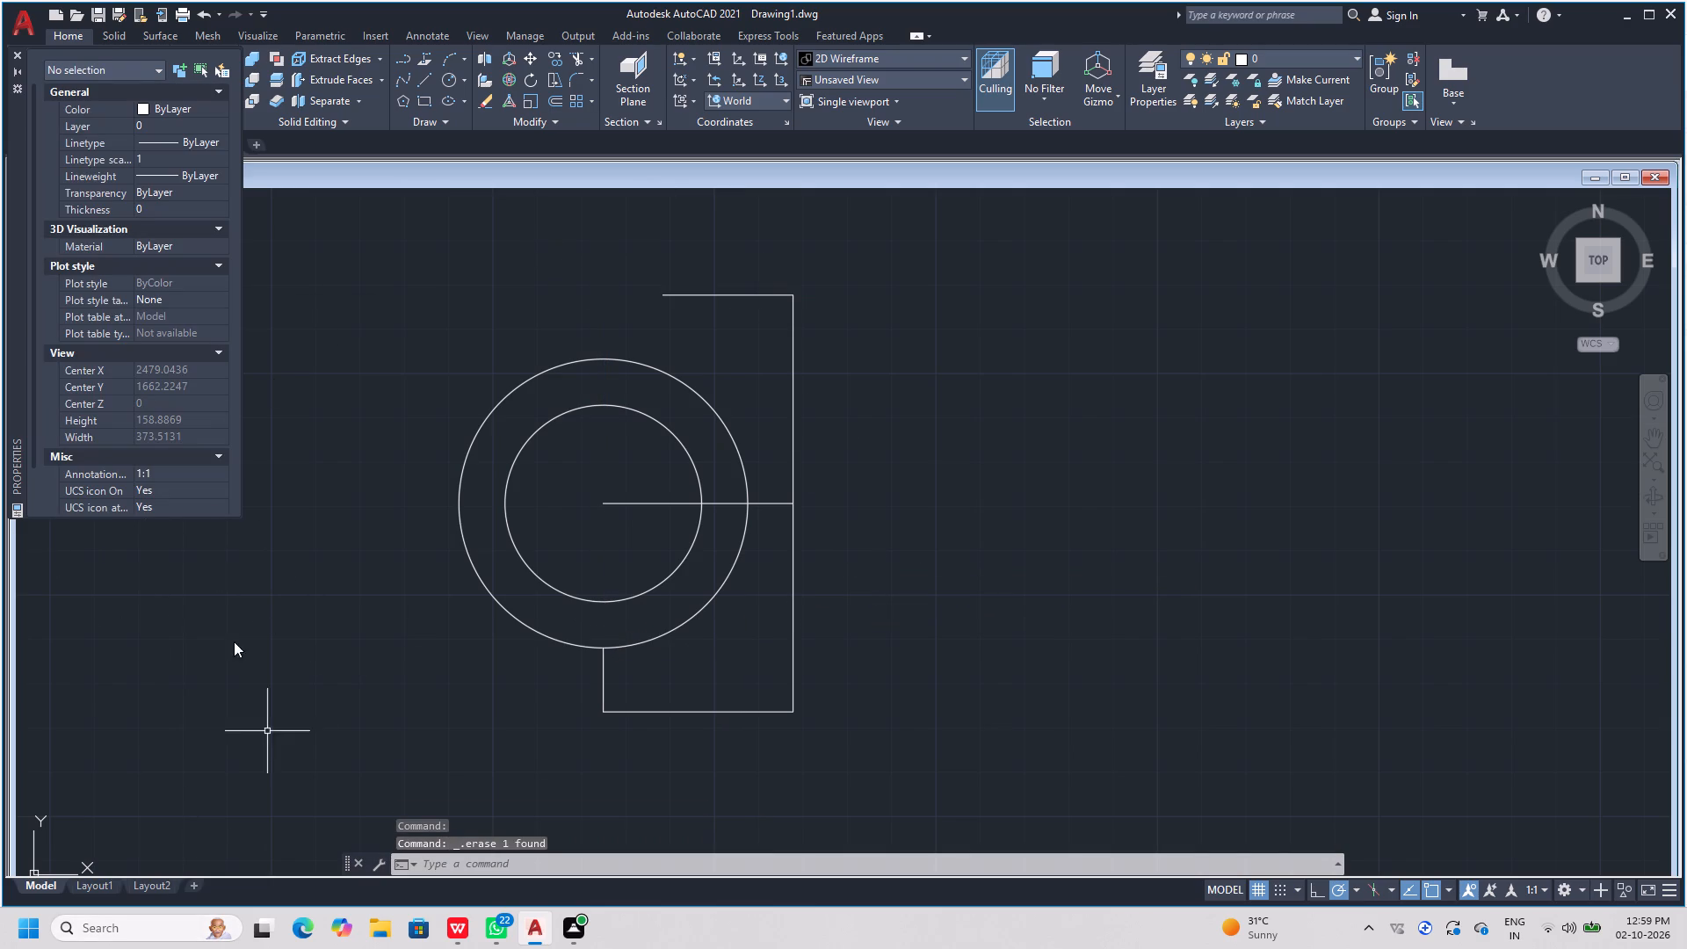
Close the Properties palette.
left_click(159, 73)
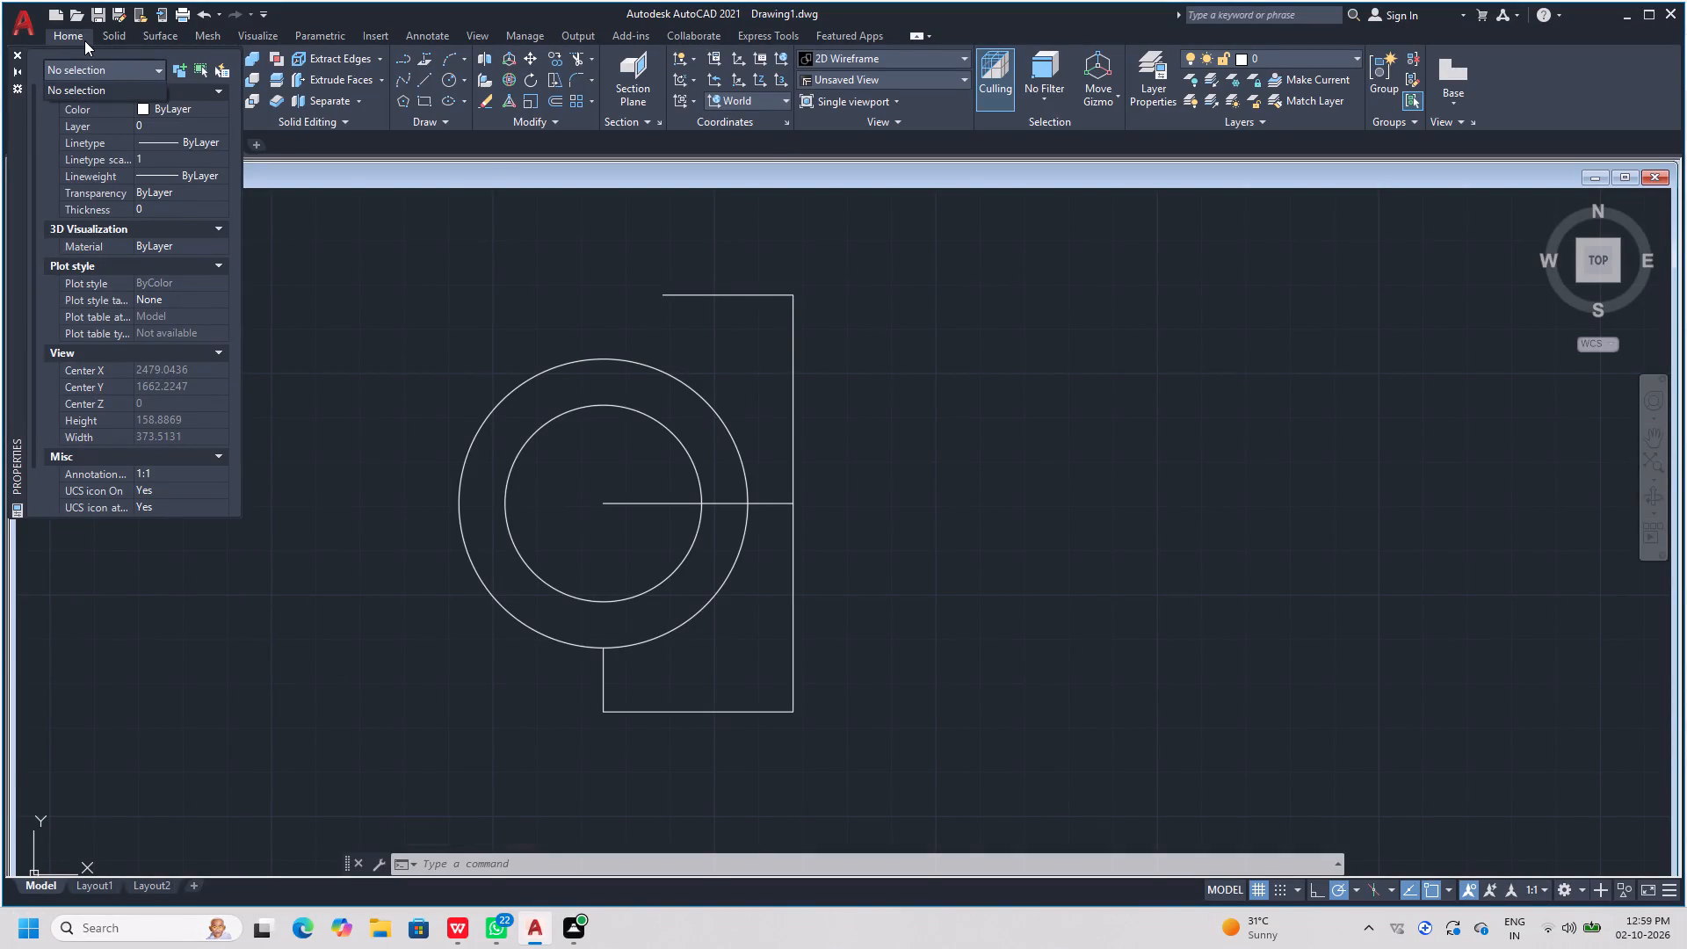
left_click(83, 40)
left_click(21, 56)
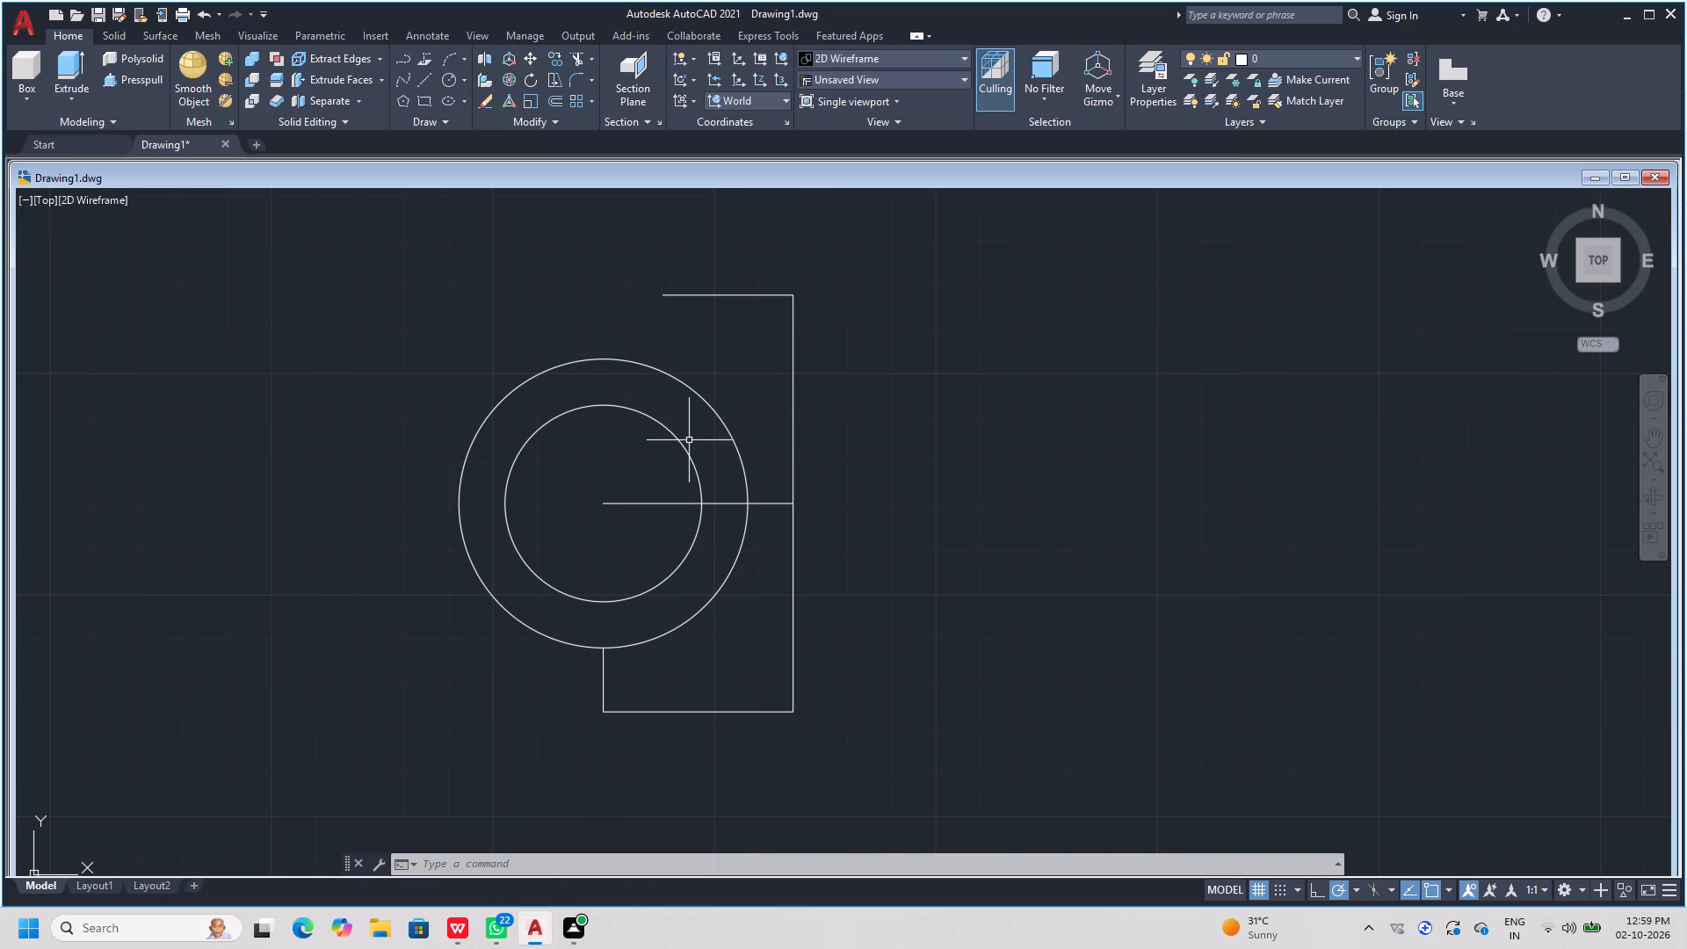
Draw a vertical line about 42 long downward from the left endpoint of the top horizontal line into the circles.
type("l")
key("space")
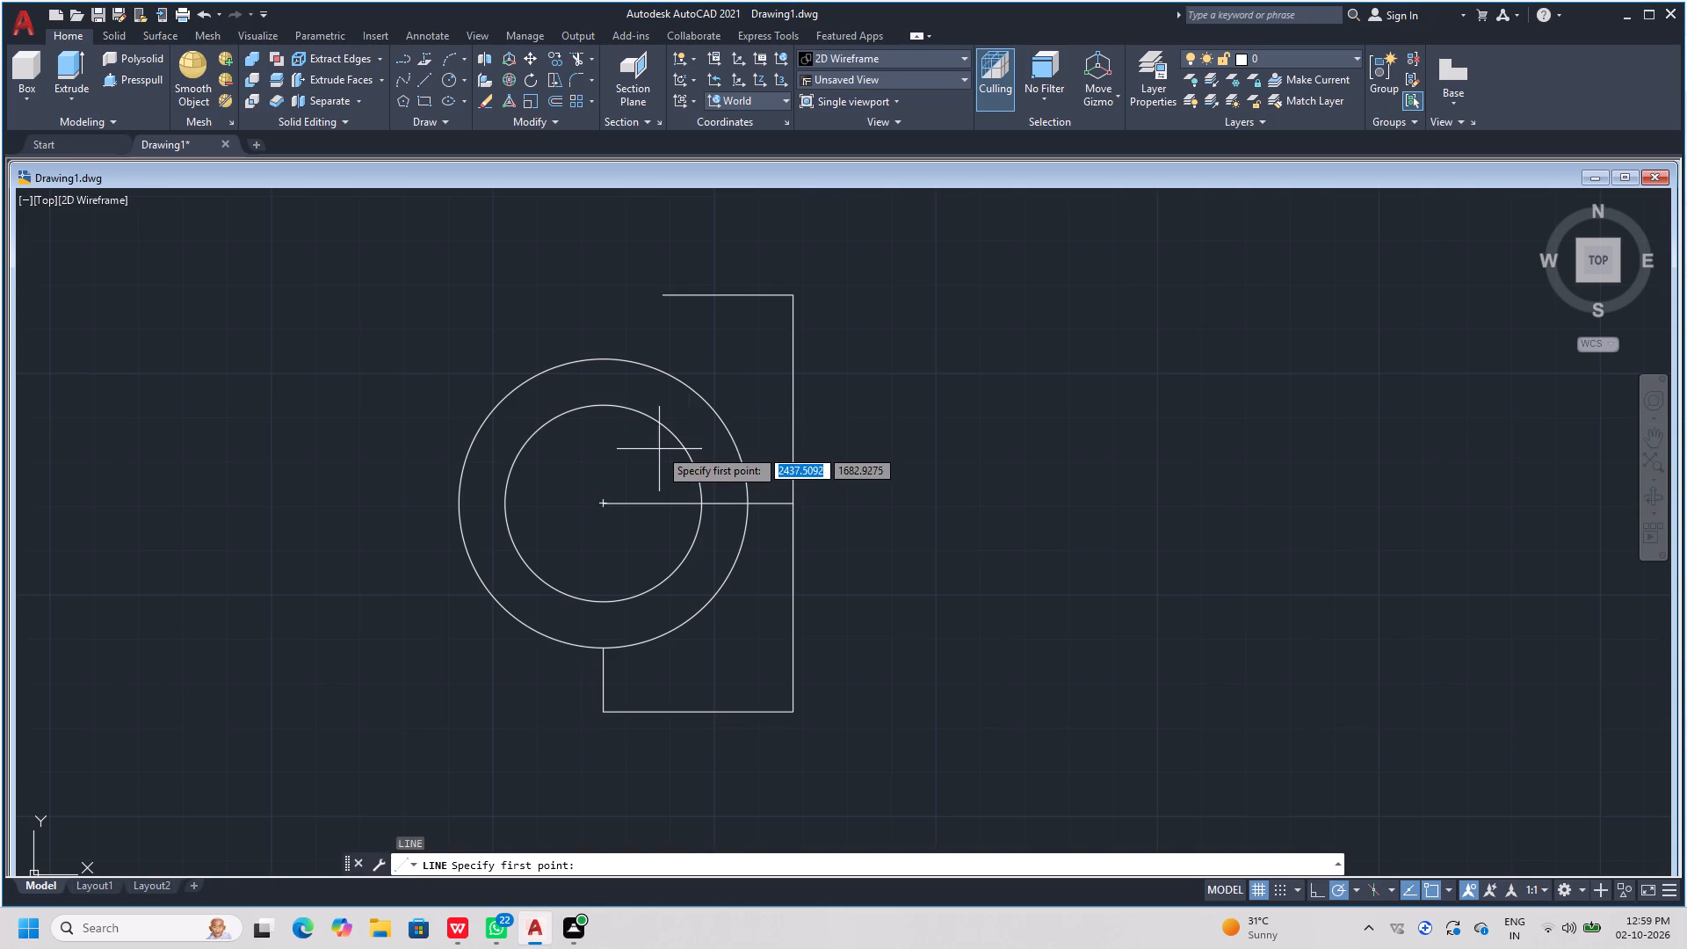
left_click(665, 296)
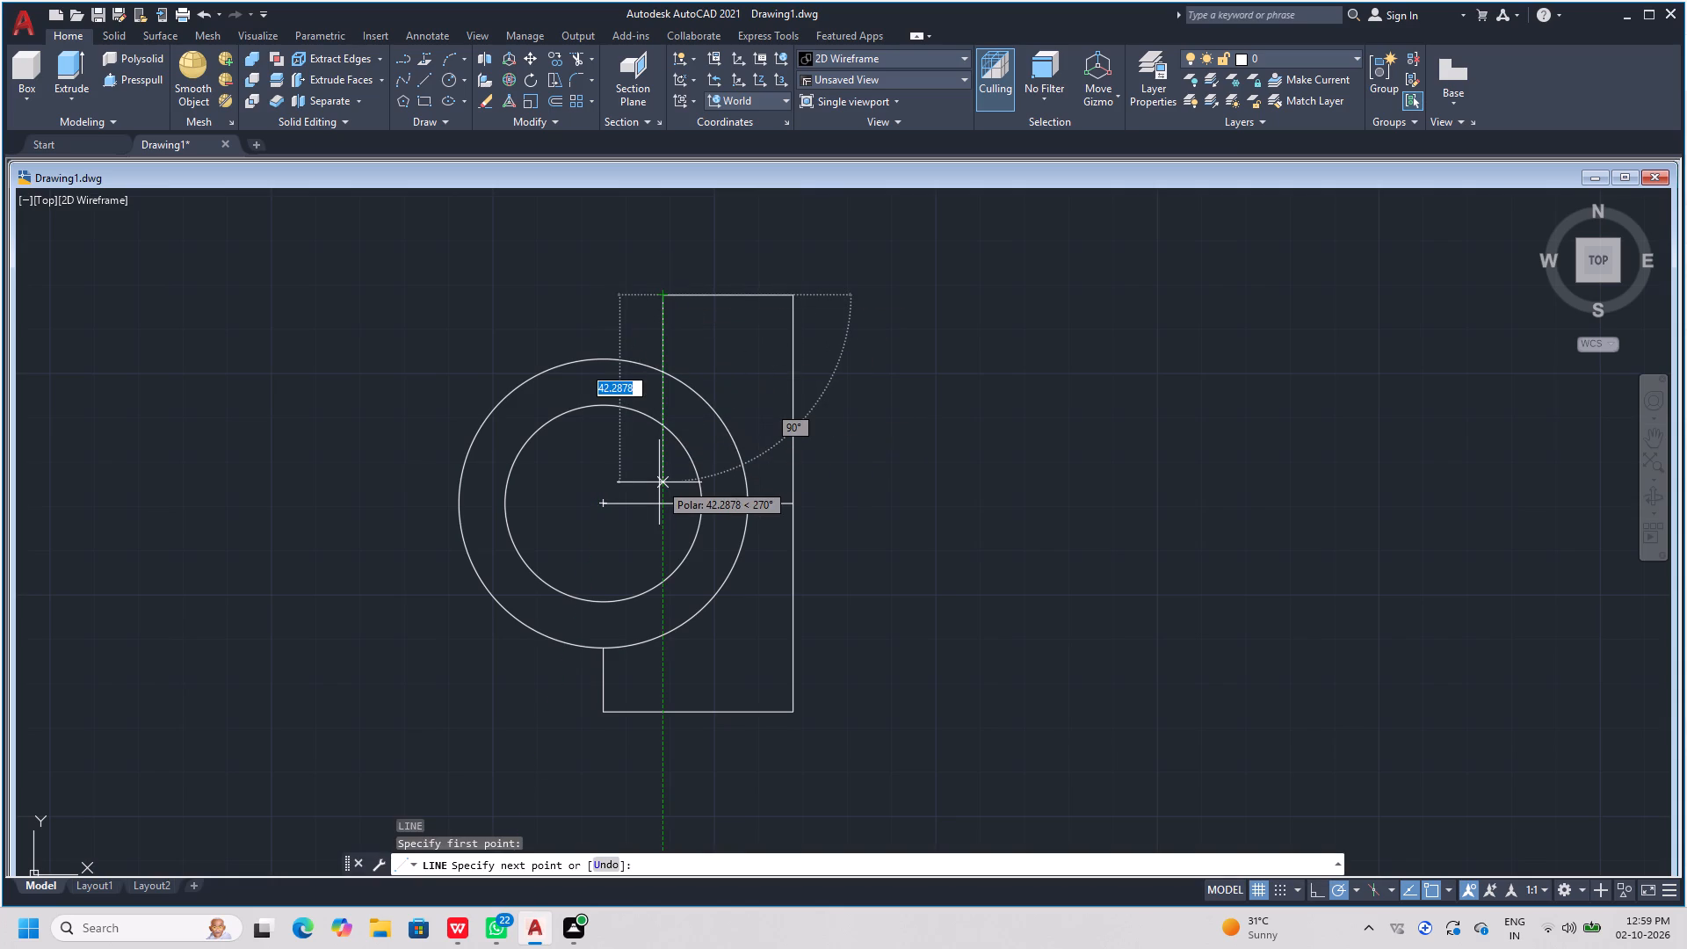
left_click(659, 482)
key("space")
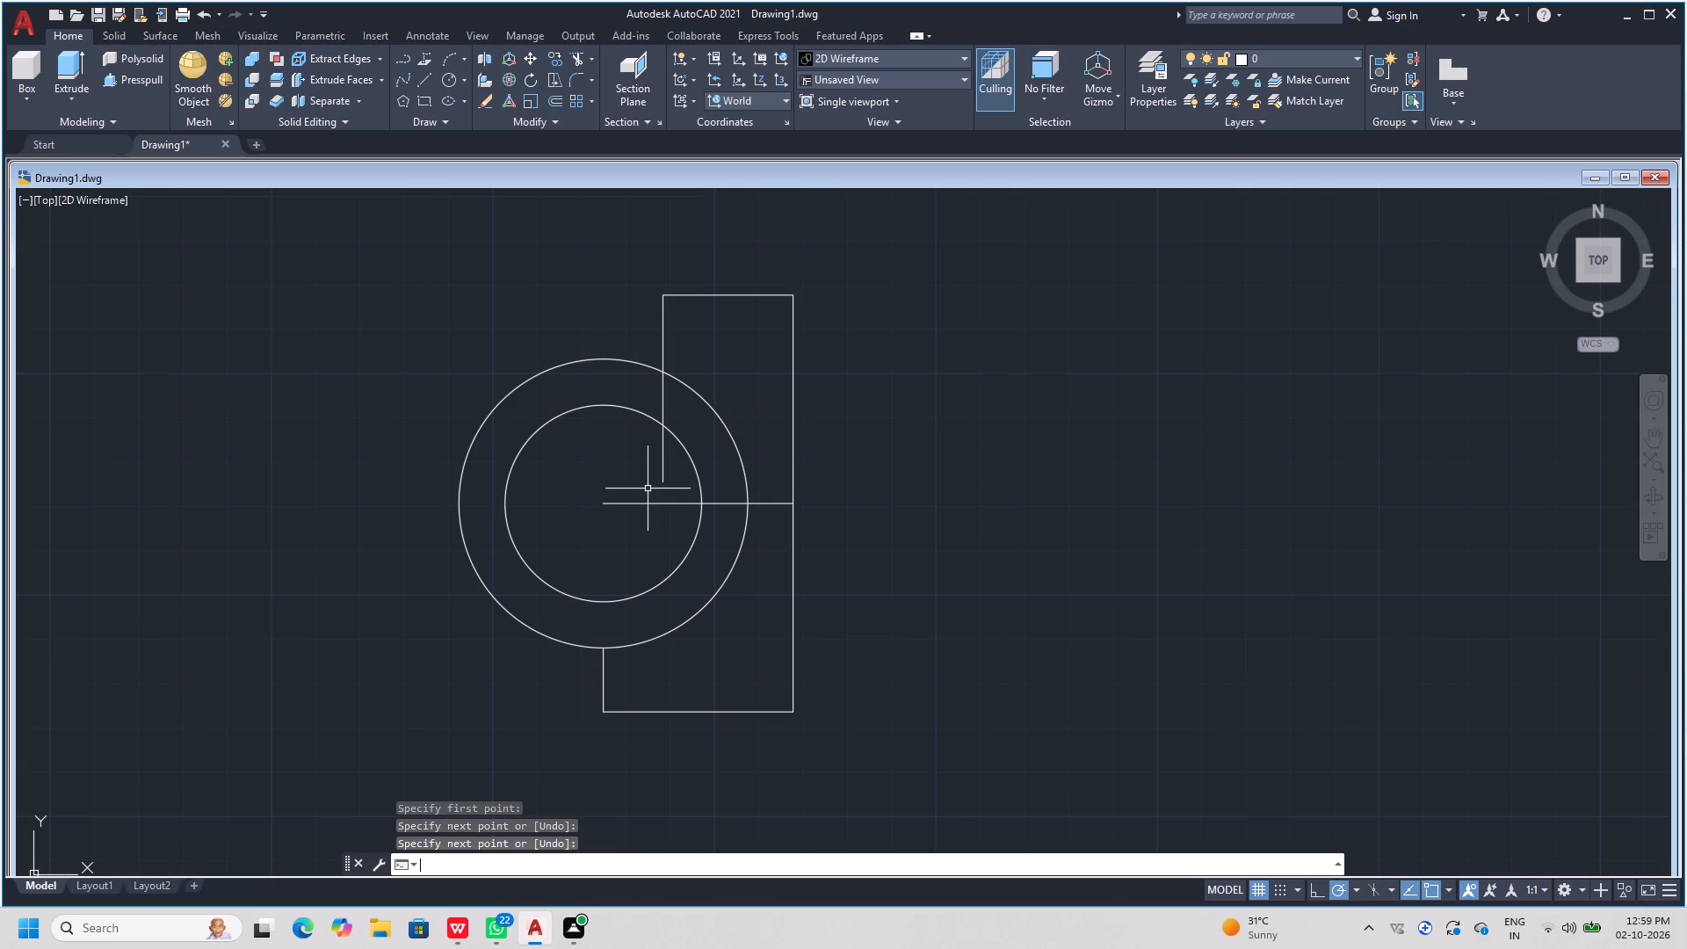
key("Escape")
key("Escape")
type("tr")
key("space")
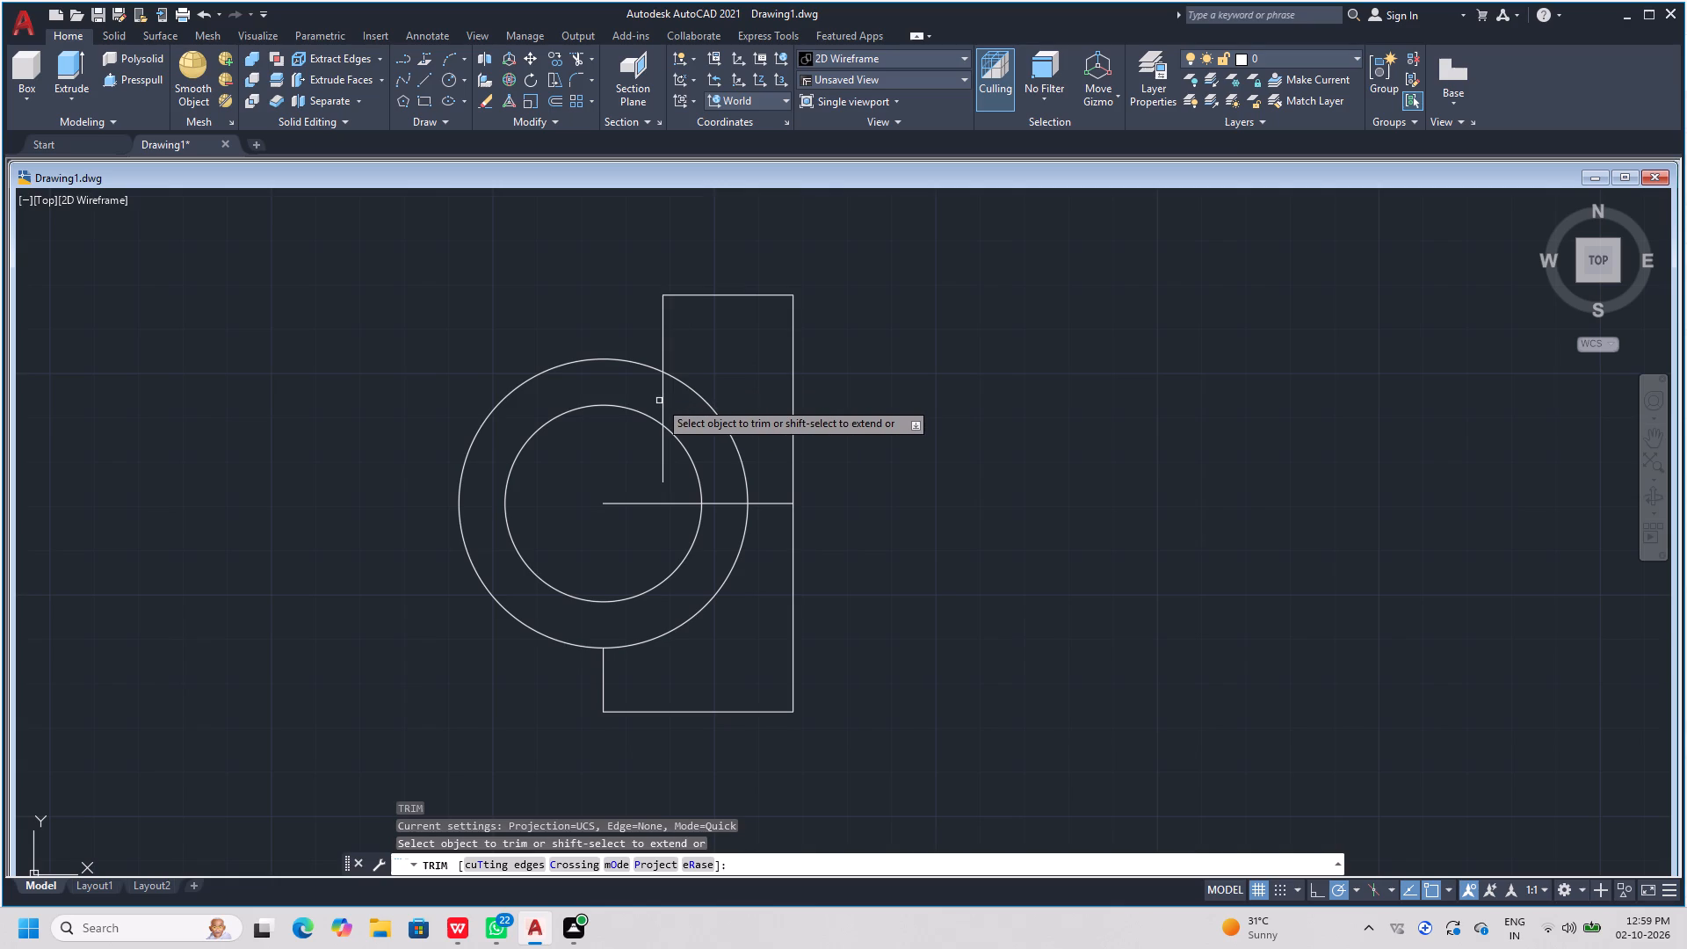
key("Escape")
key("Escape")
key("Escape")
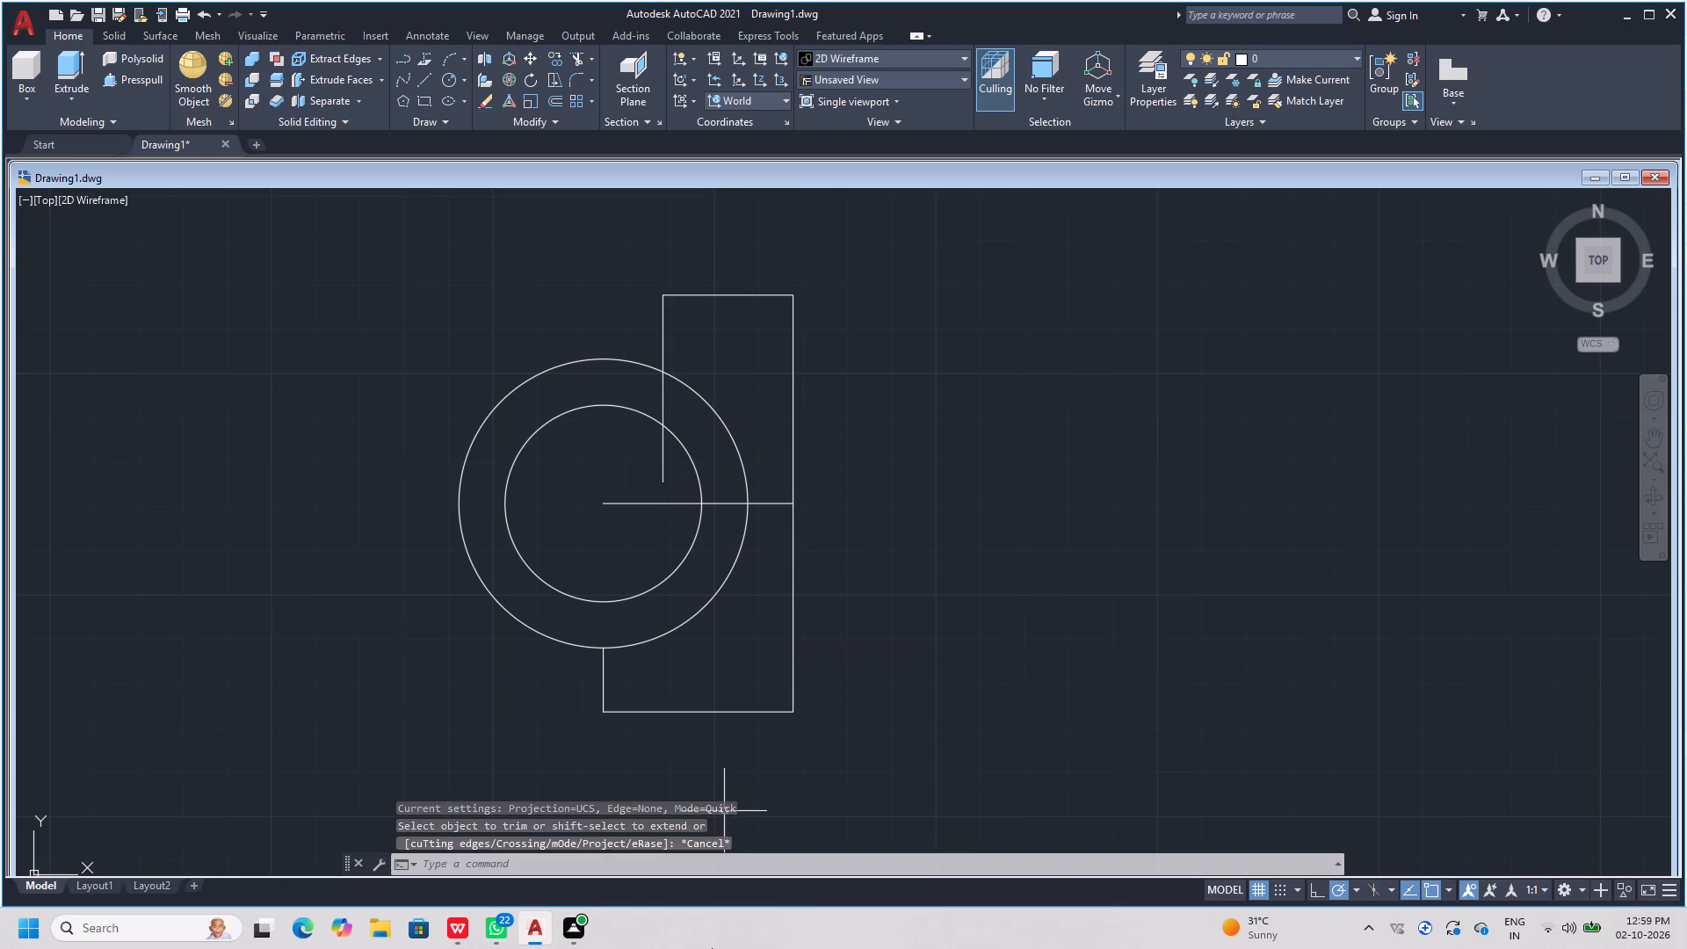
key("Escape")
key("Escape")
Trim away the parts of the upper left vertical line that lie inside the inner circle and between the two circles.
type("tr")
key("space")
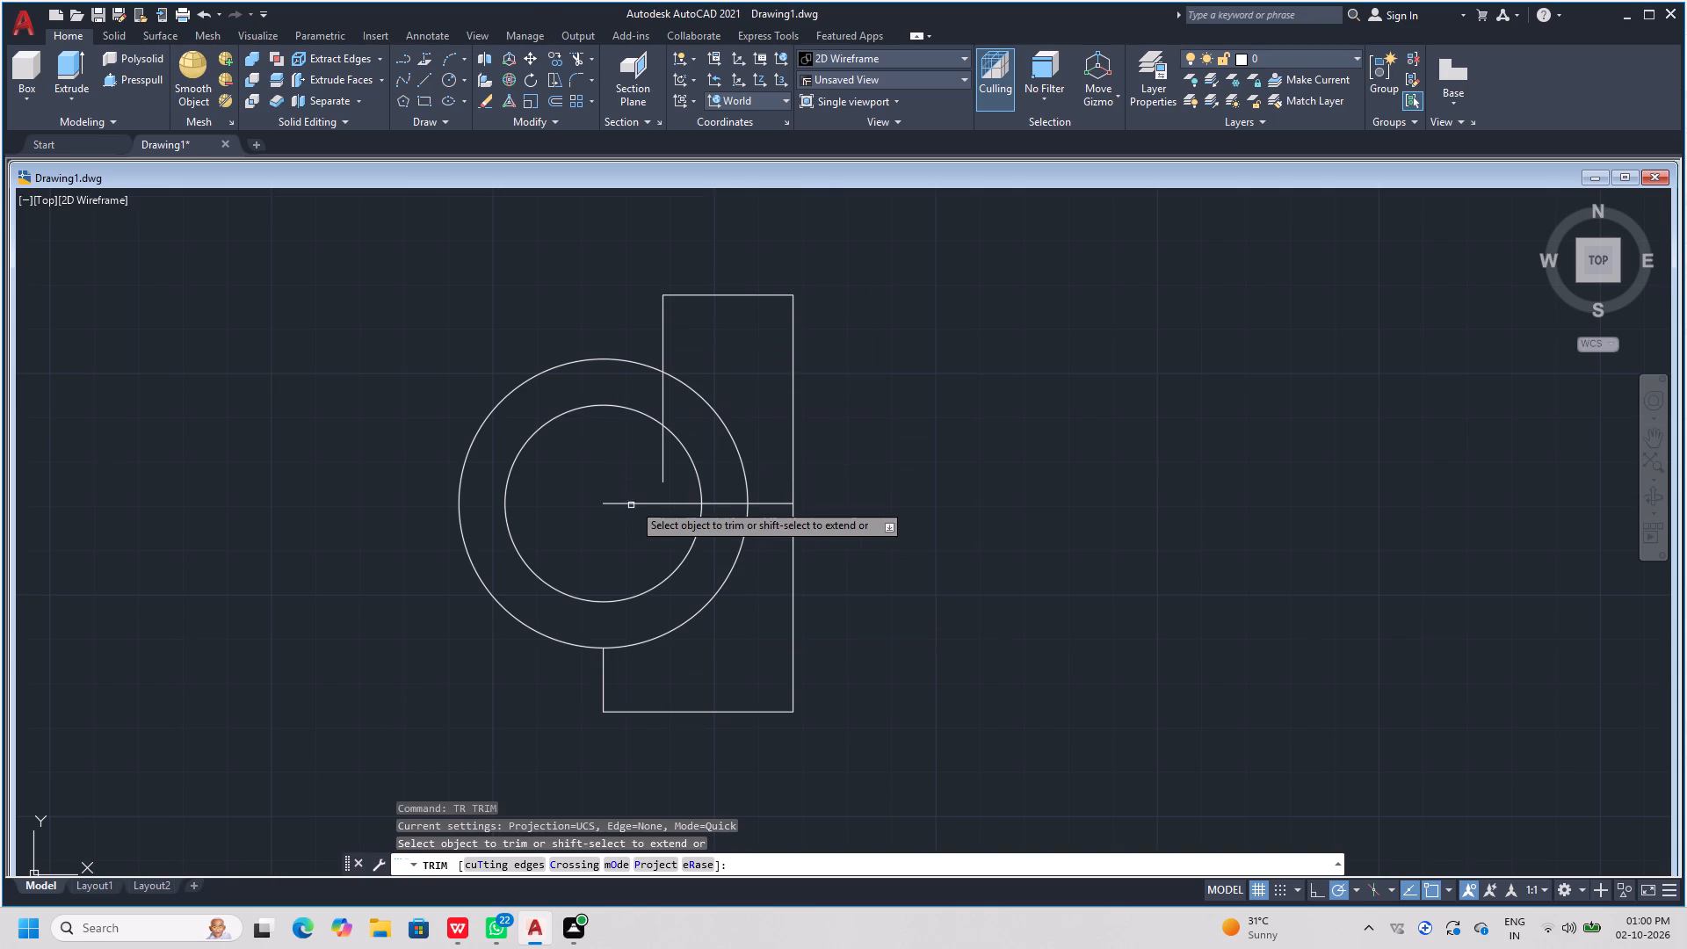
left_click(662, 455)
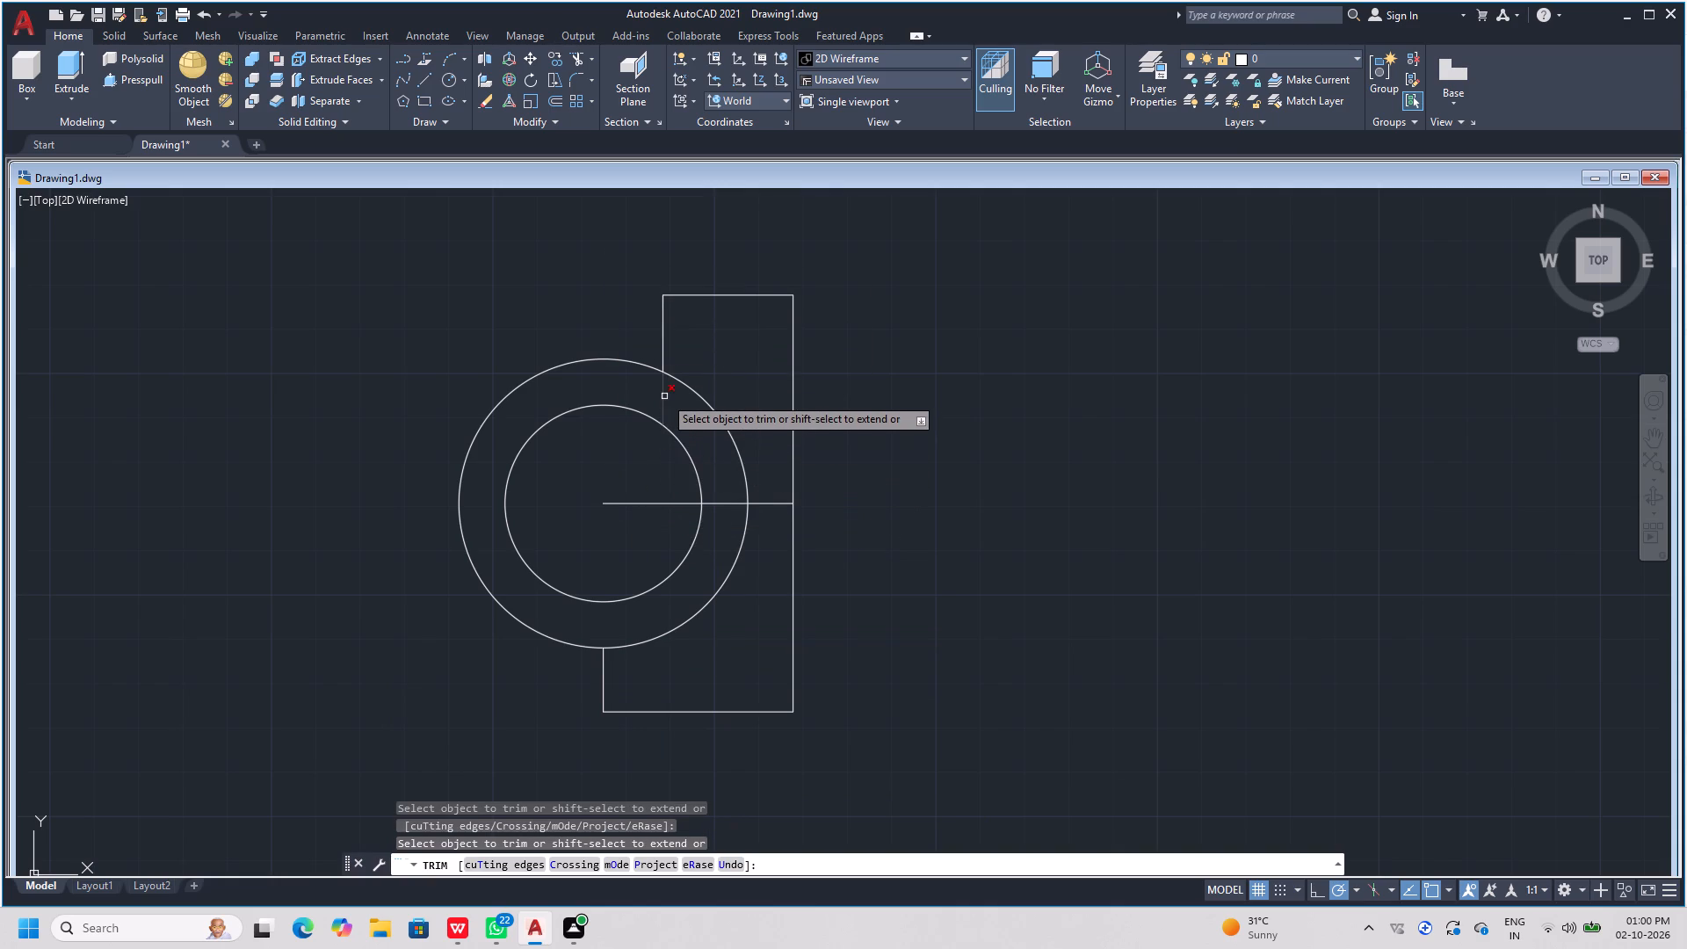
left_click(664, 396)
key("Escape")
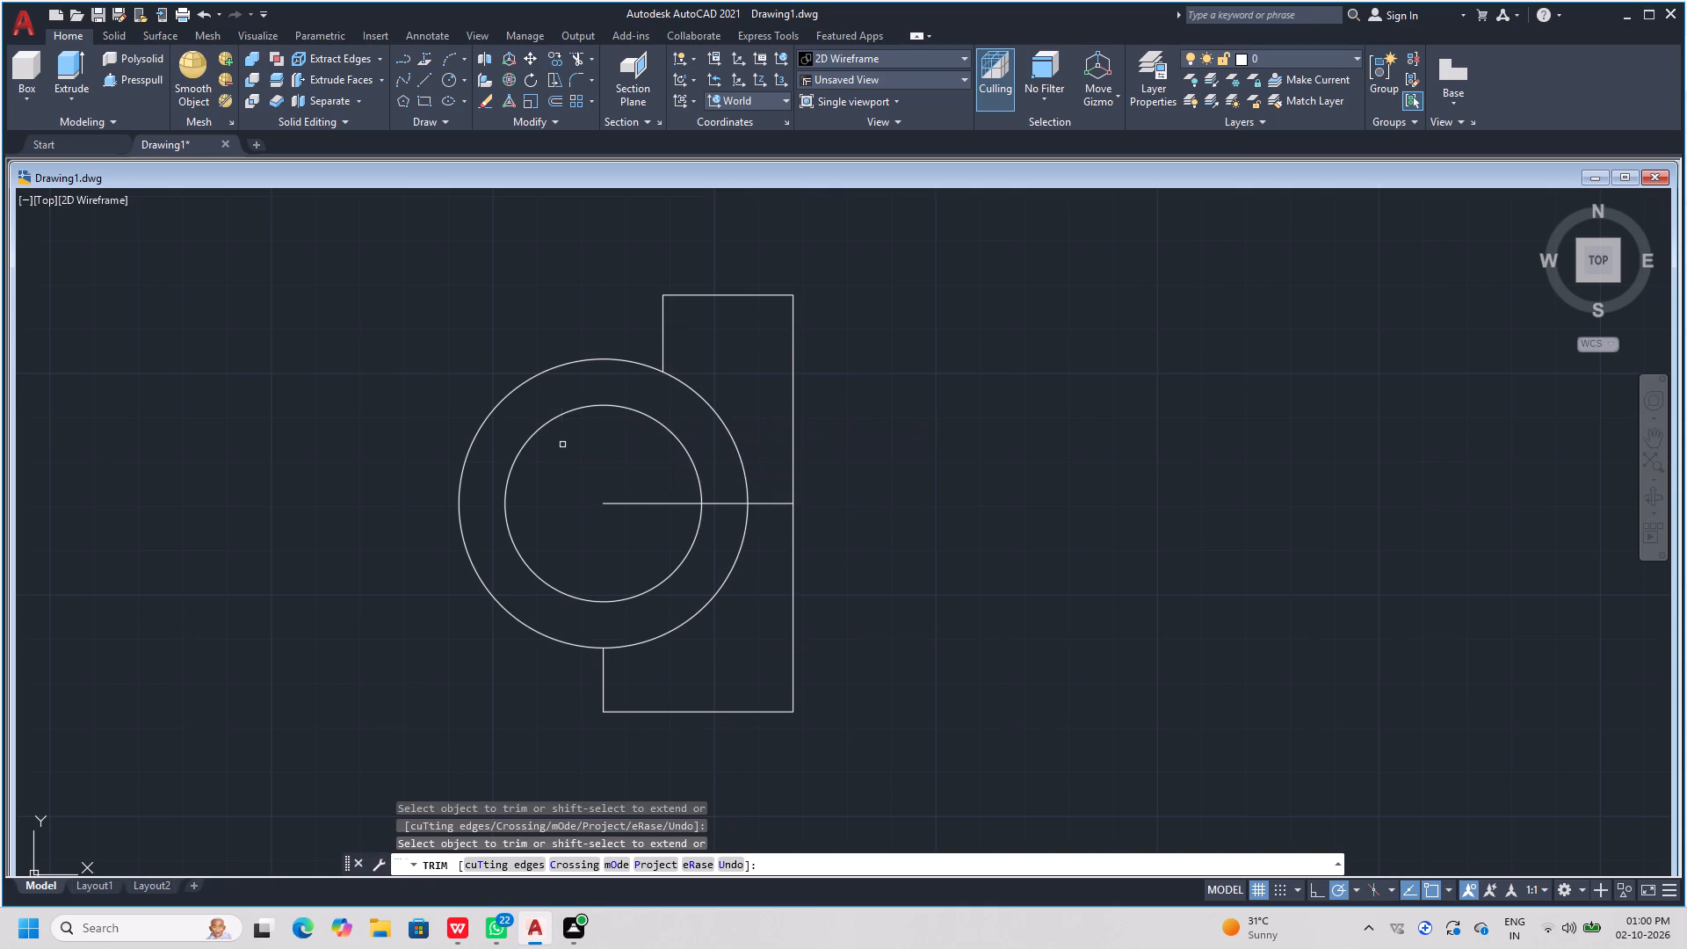
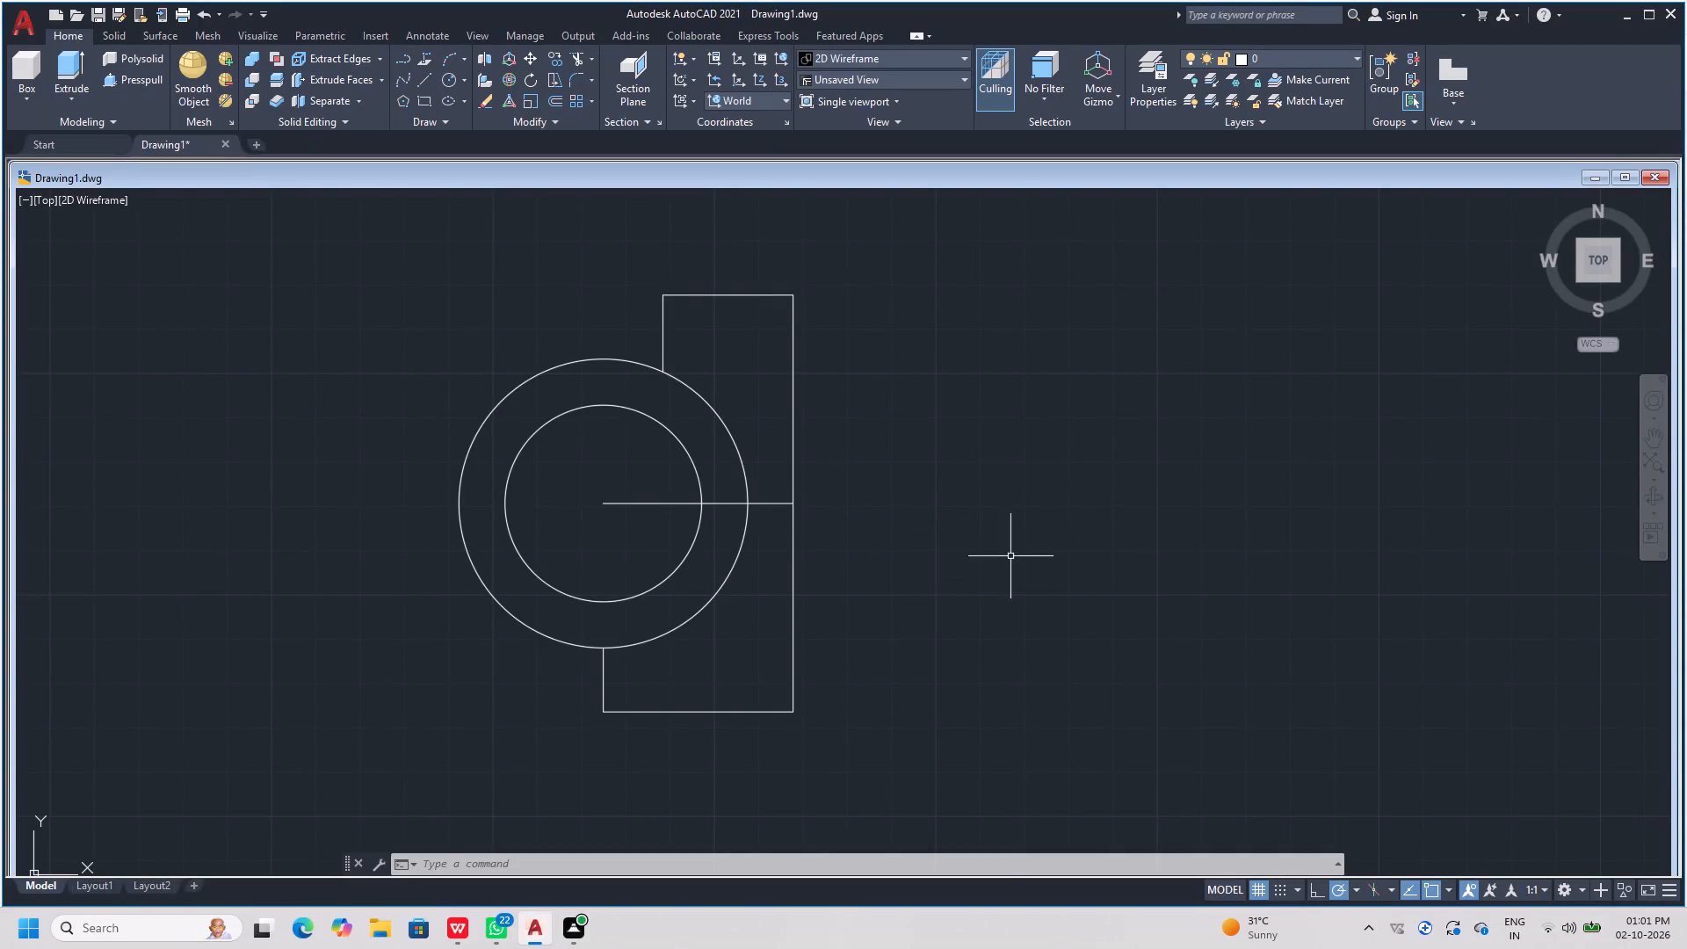
Start a new line at the profile's upper right corner, where the top horizontal edge meets the long vertical edge.
key("Escape")
key("Escape")
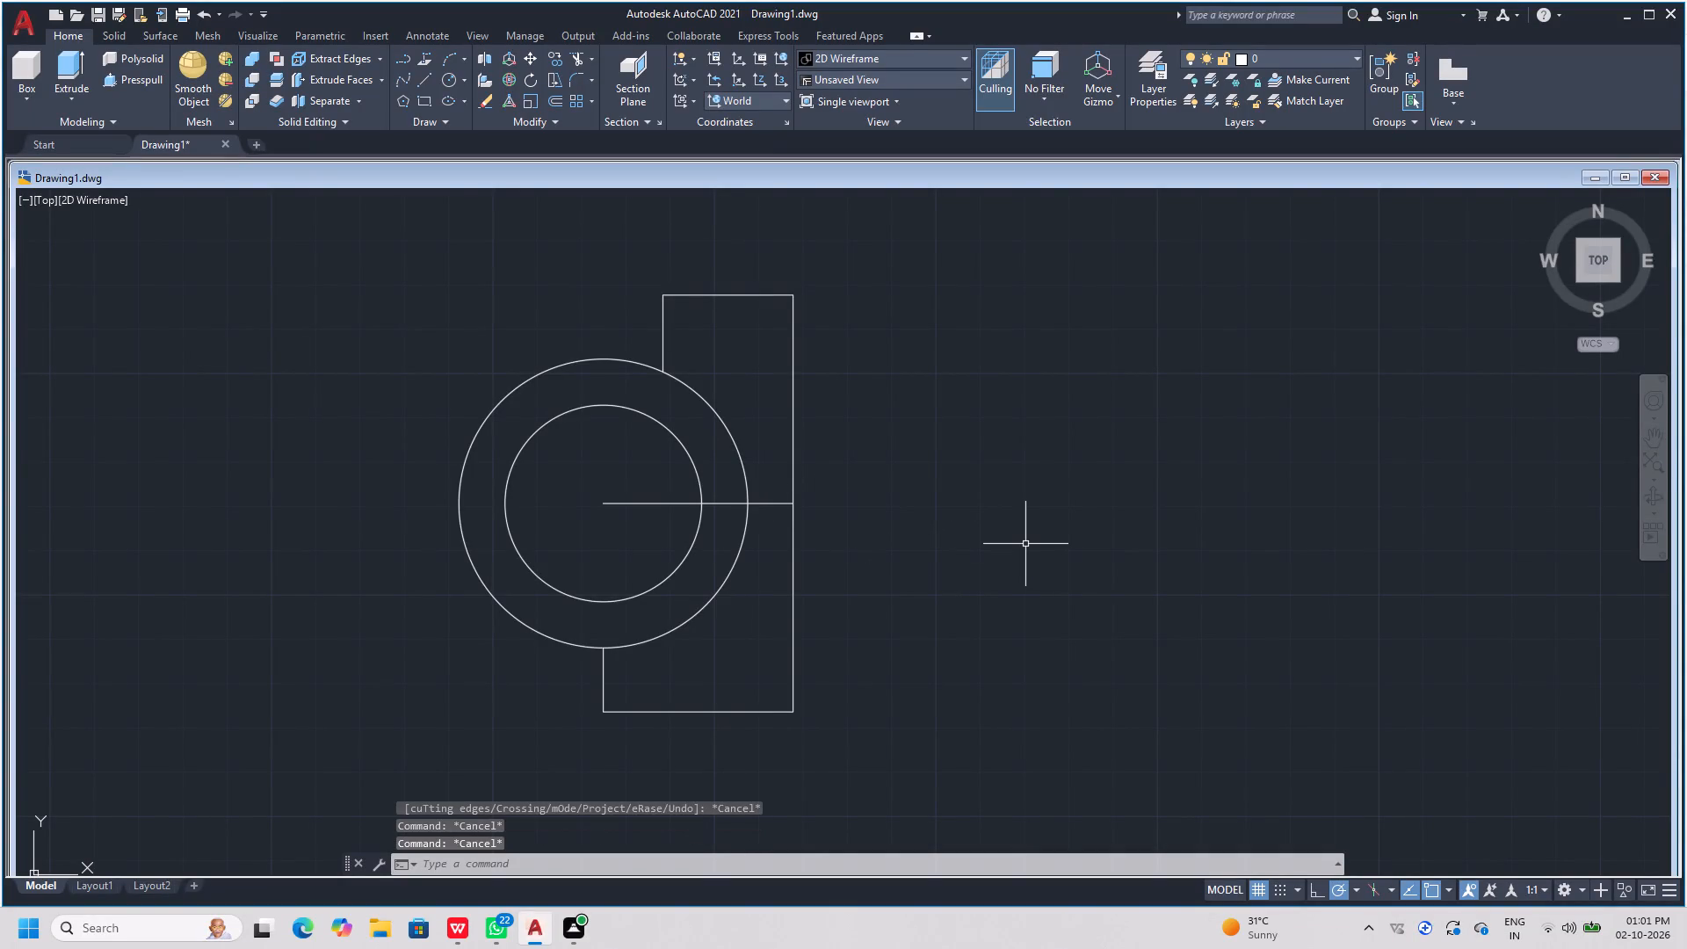
type("l")
key("space")
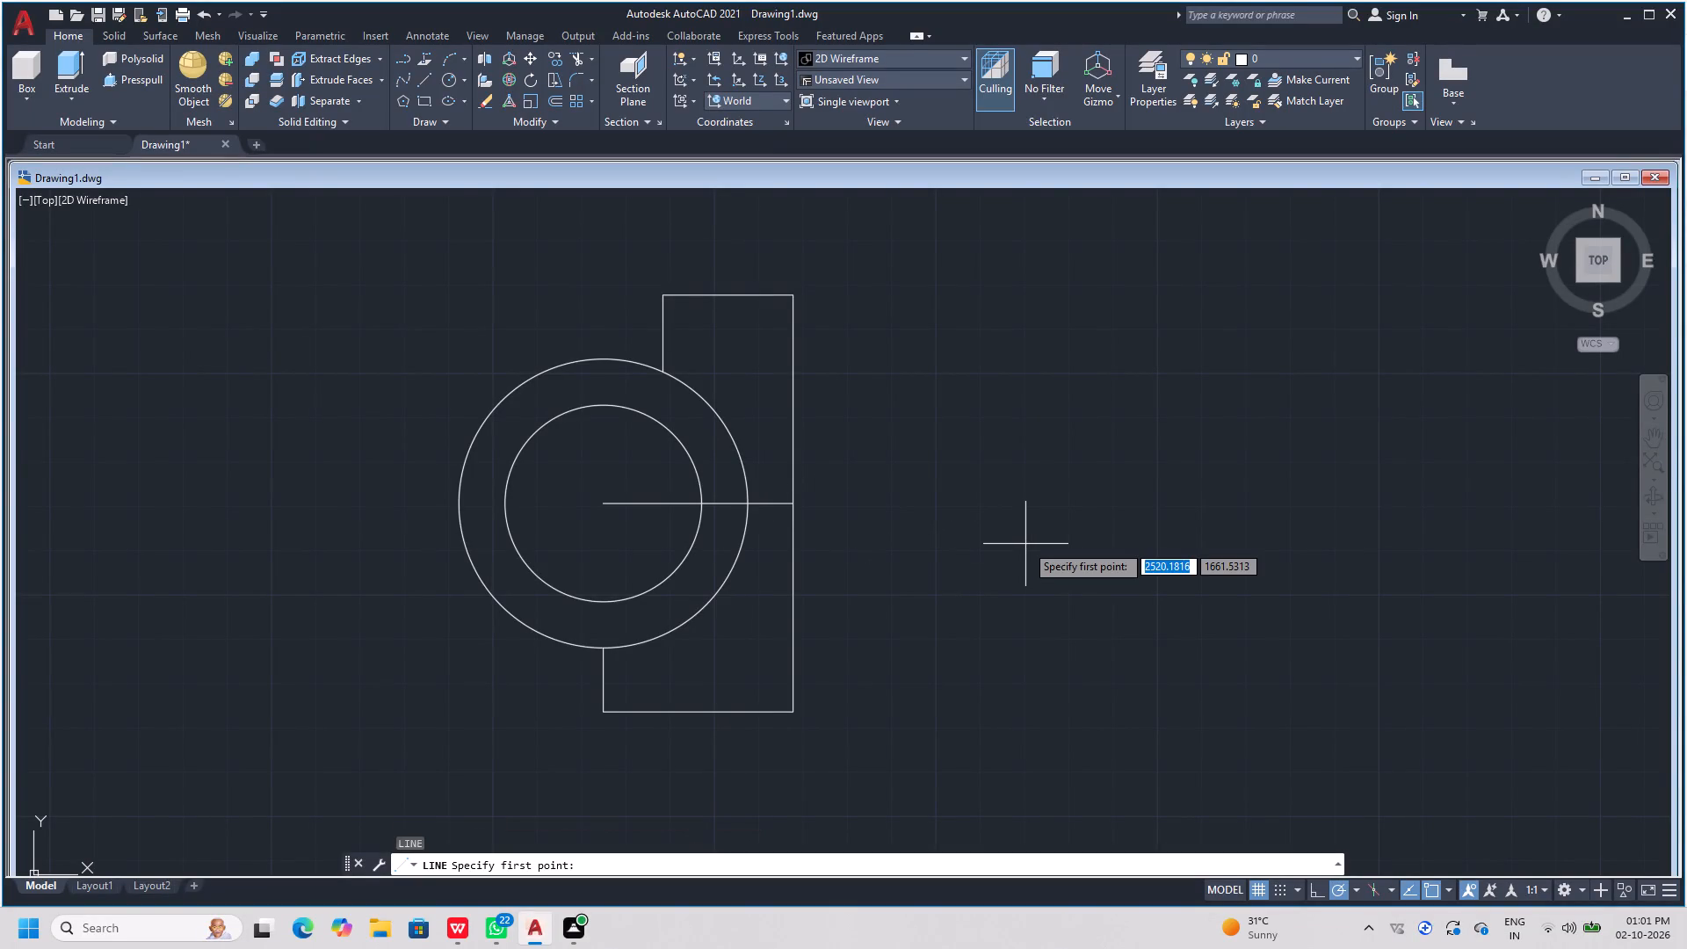
left_click(797, 301)
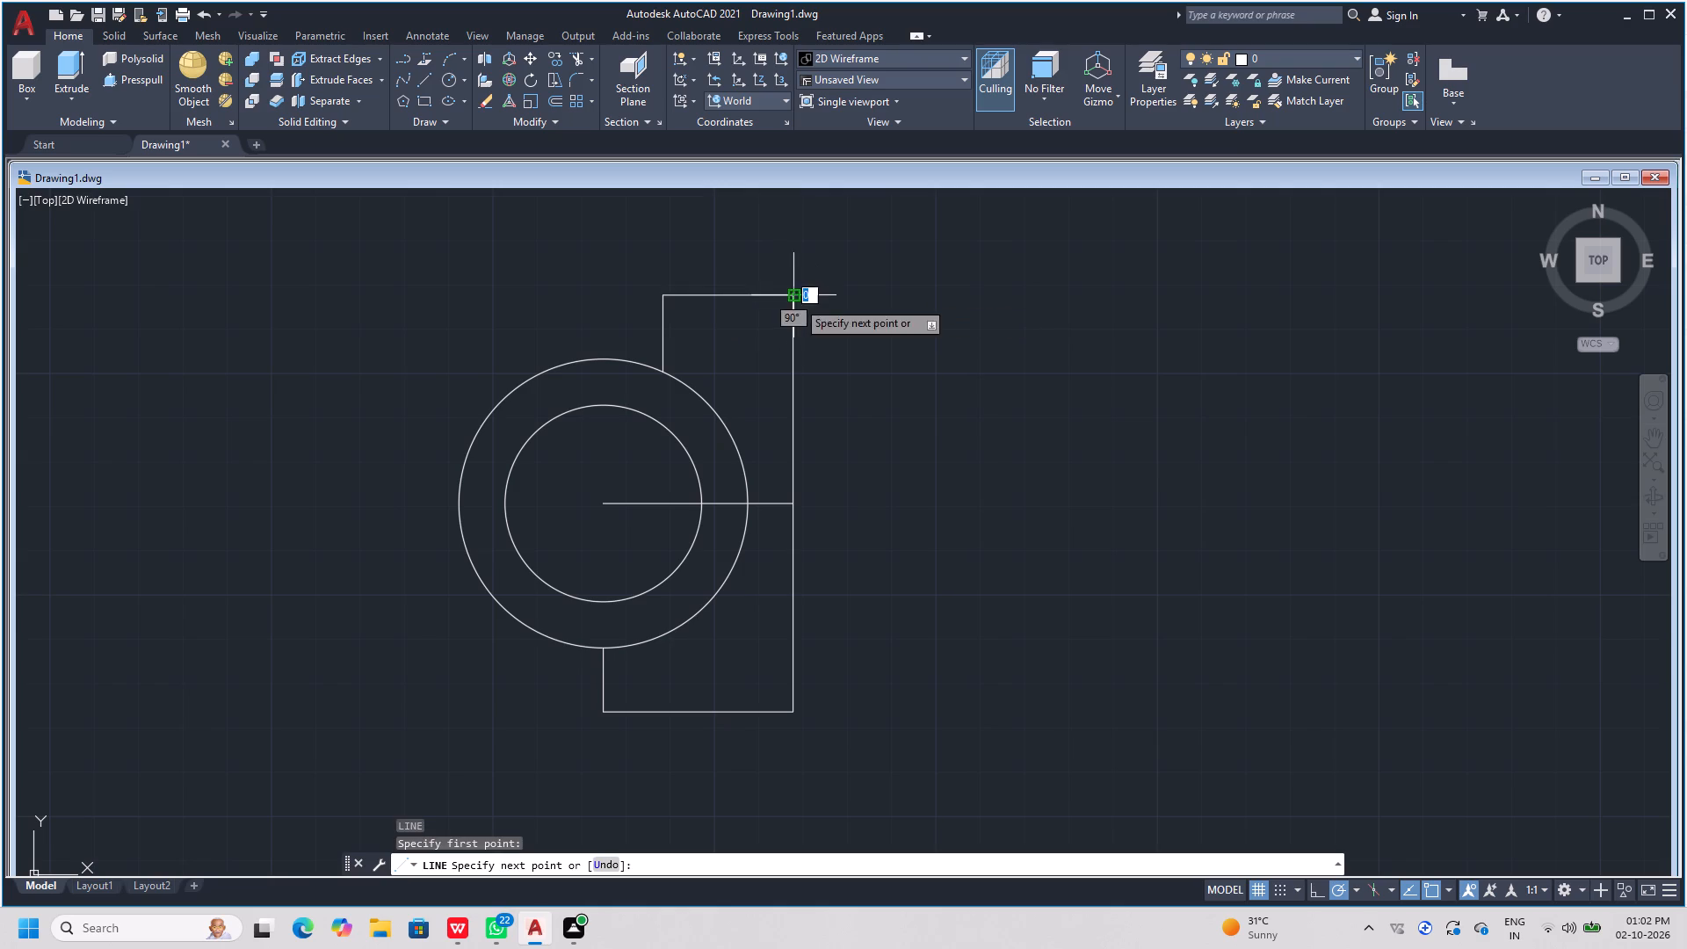
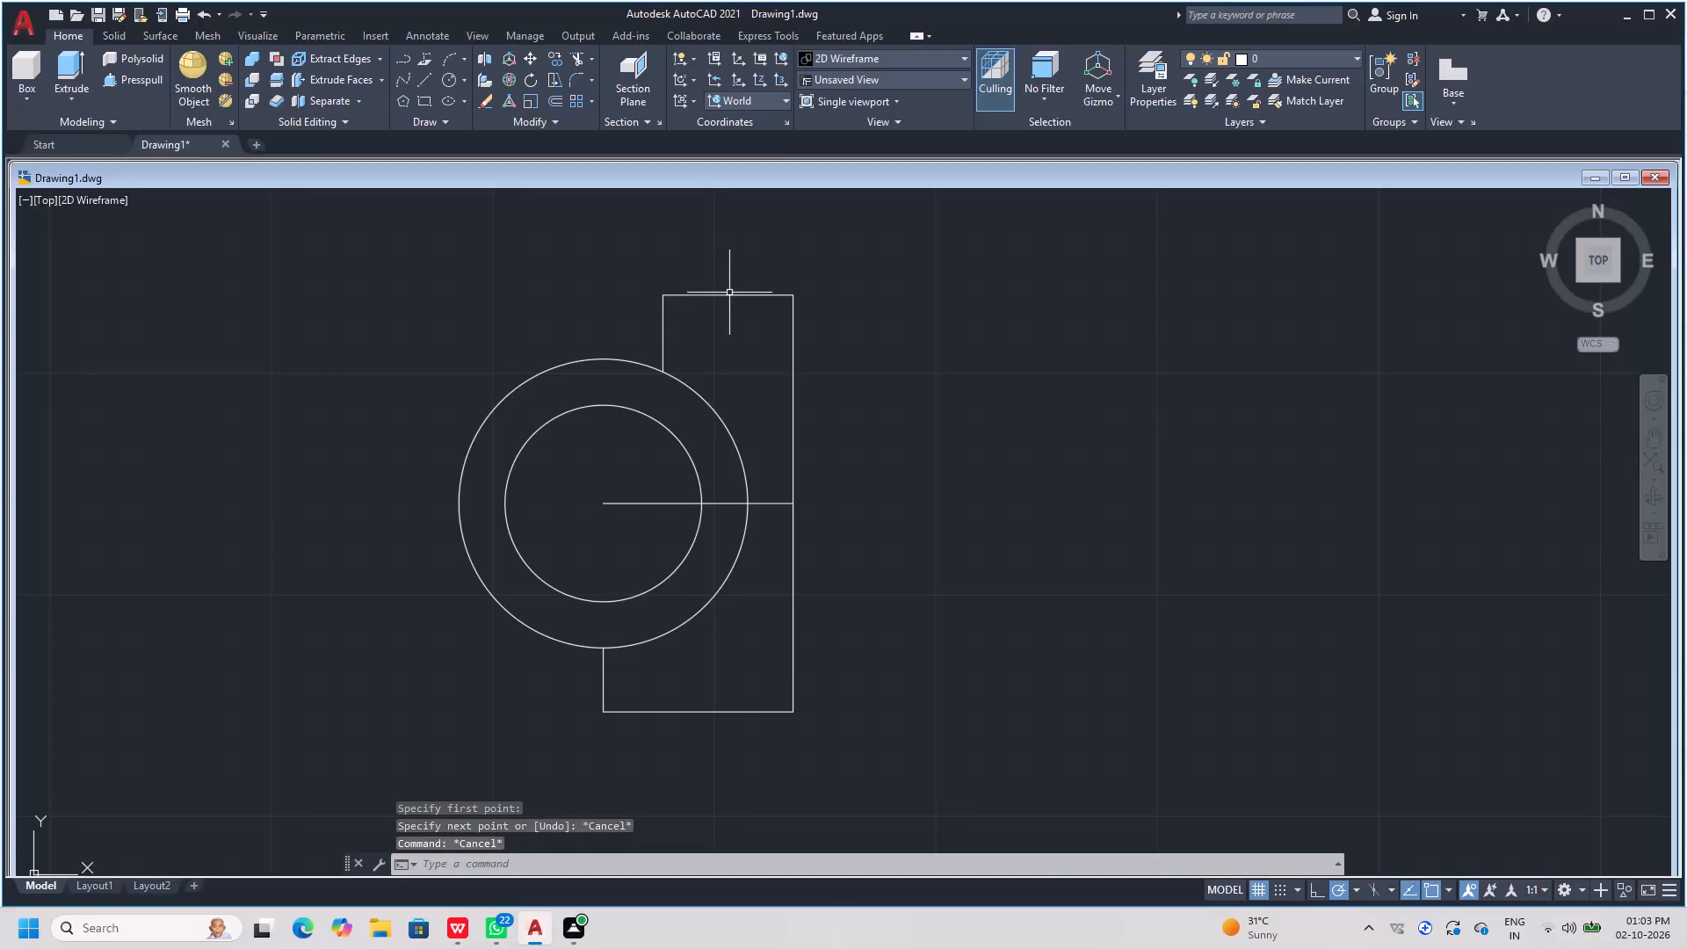
Draw a line 70.18 leftward from the profile's upper right corner, continuing about 59 straight down across the outer circle.
type("l")
key("space")
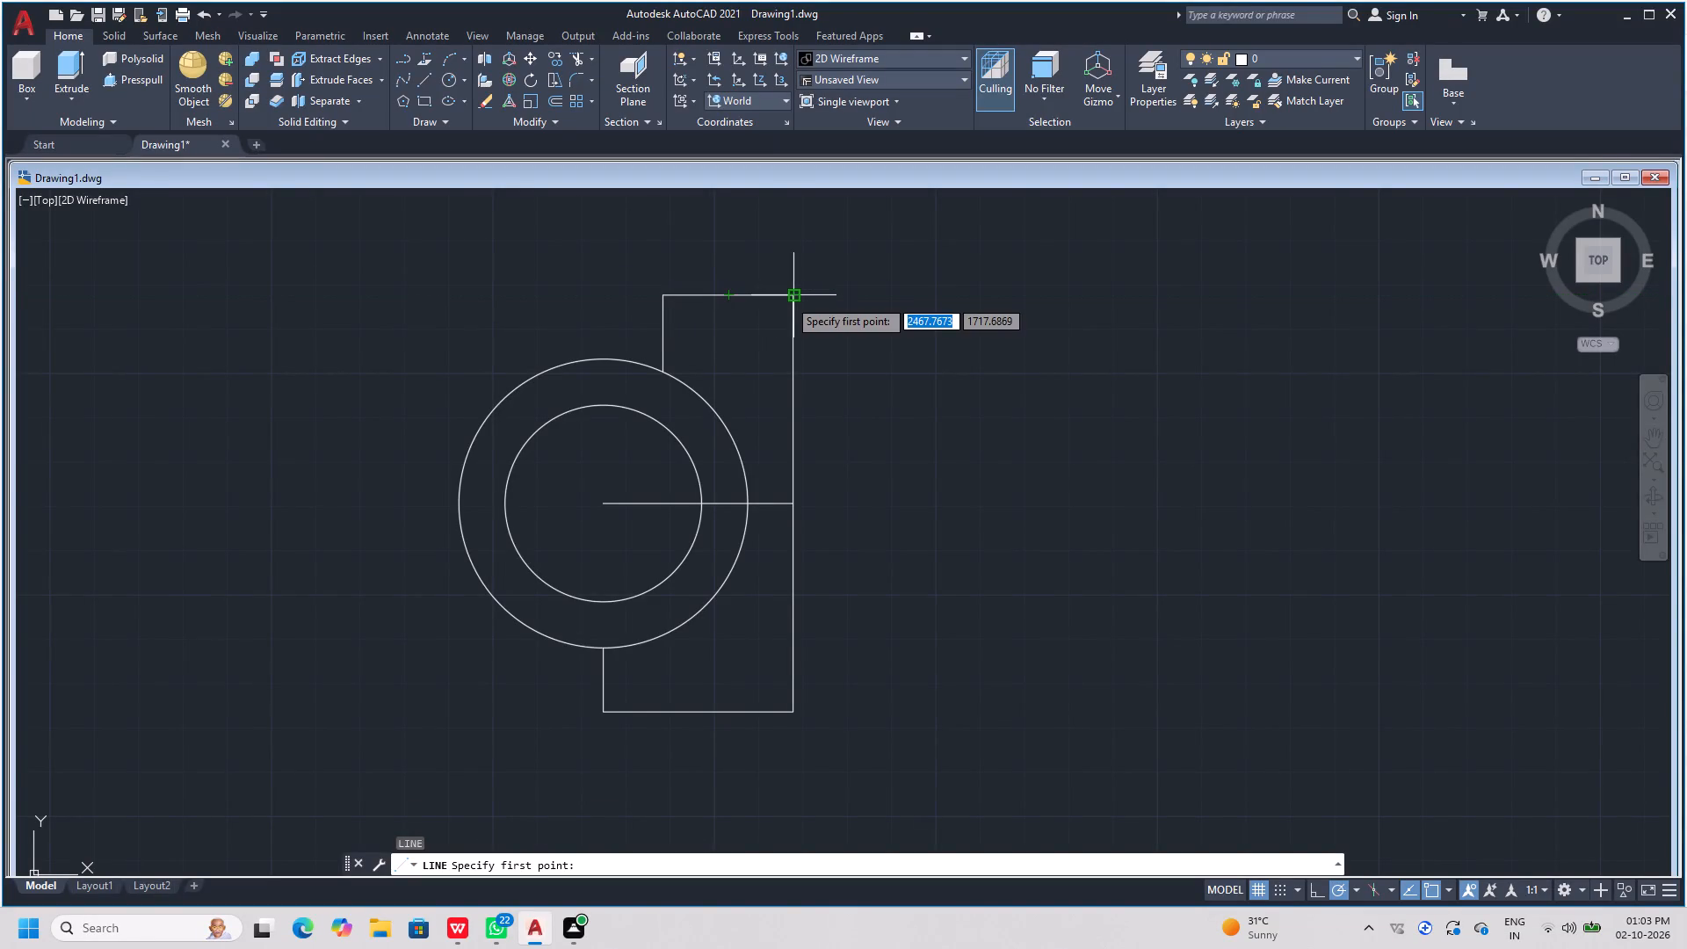
left_click(788, 299)
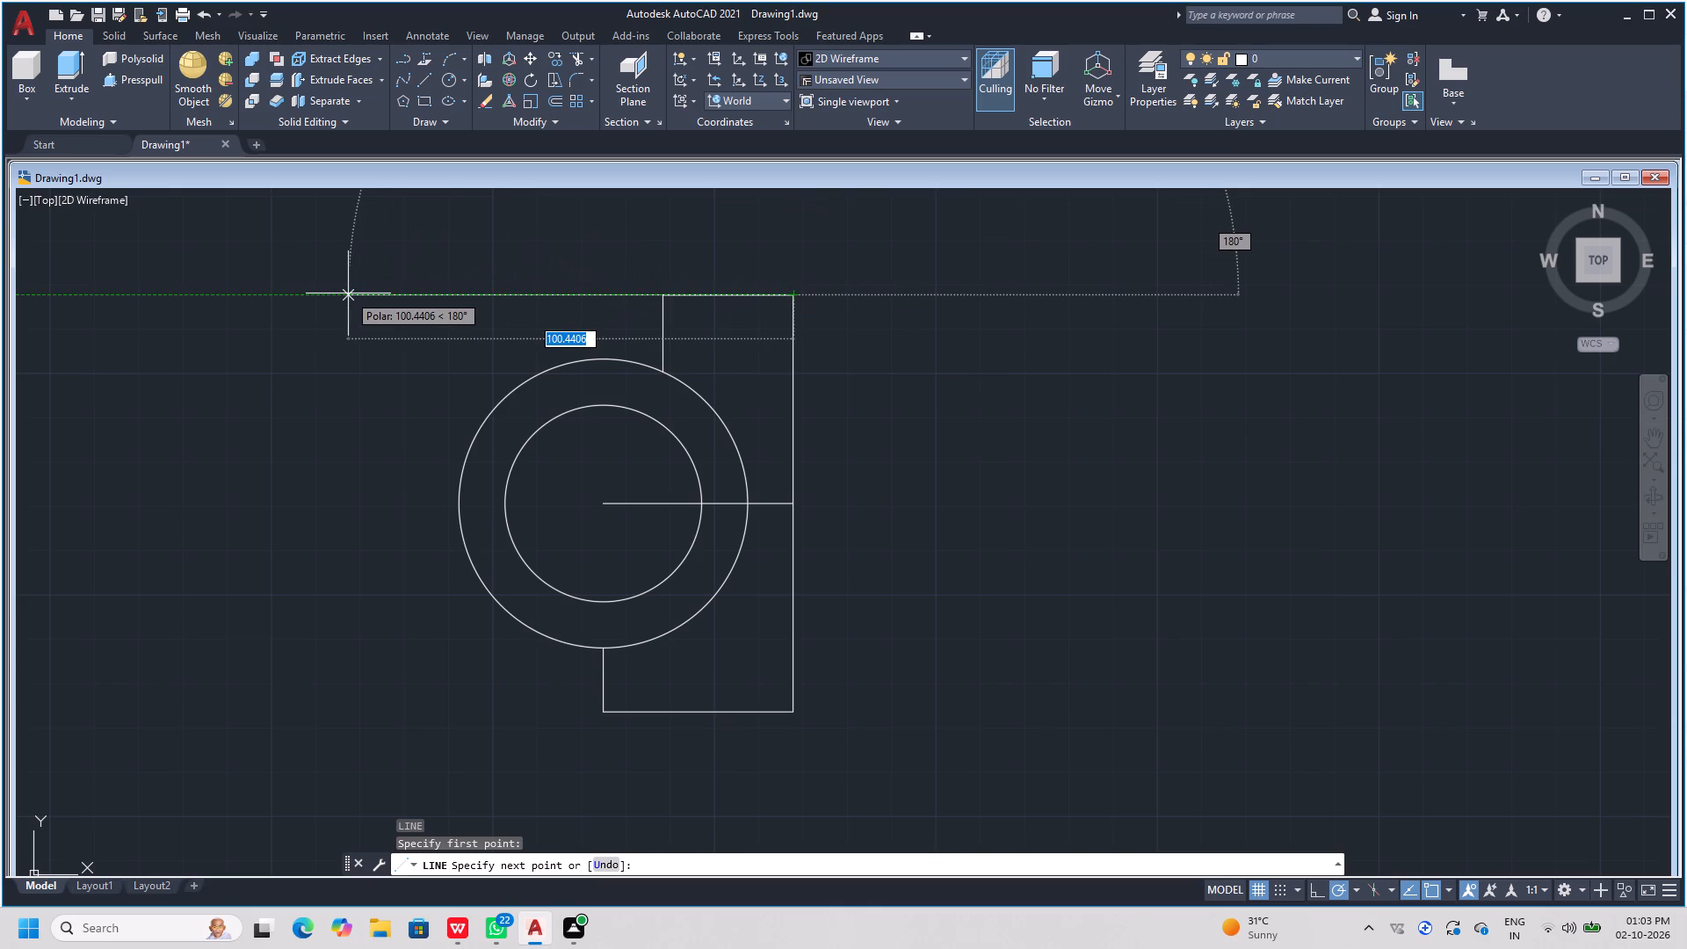
type("70")
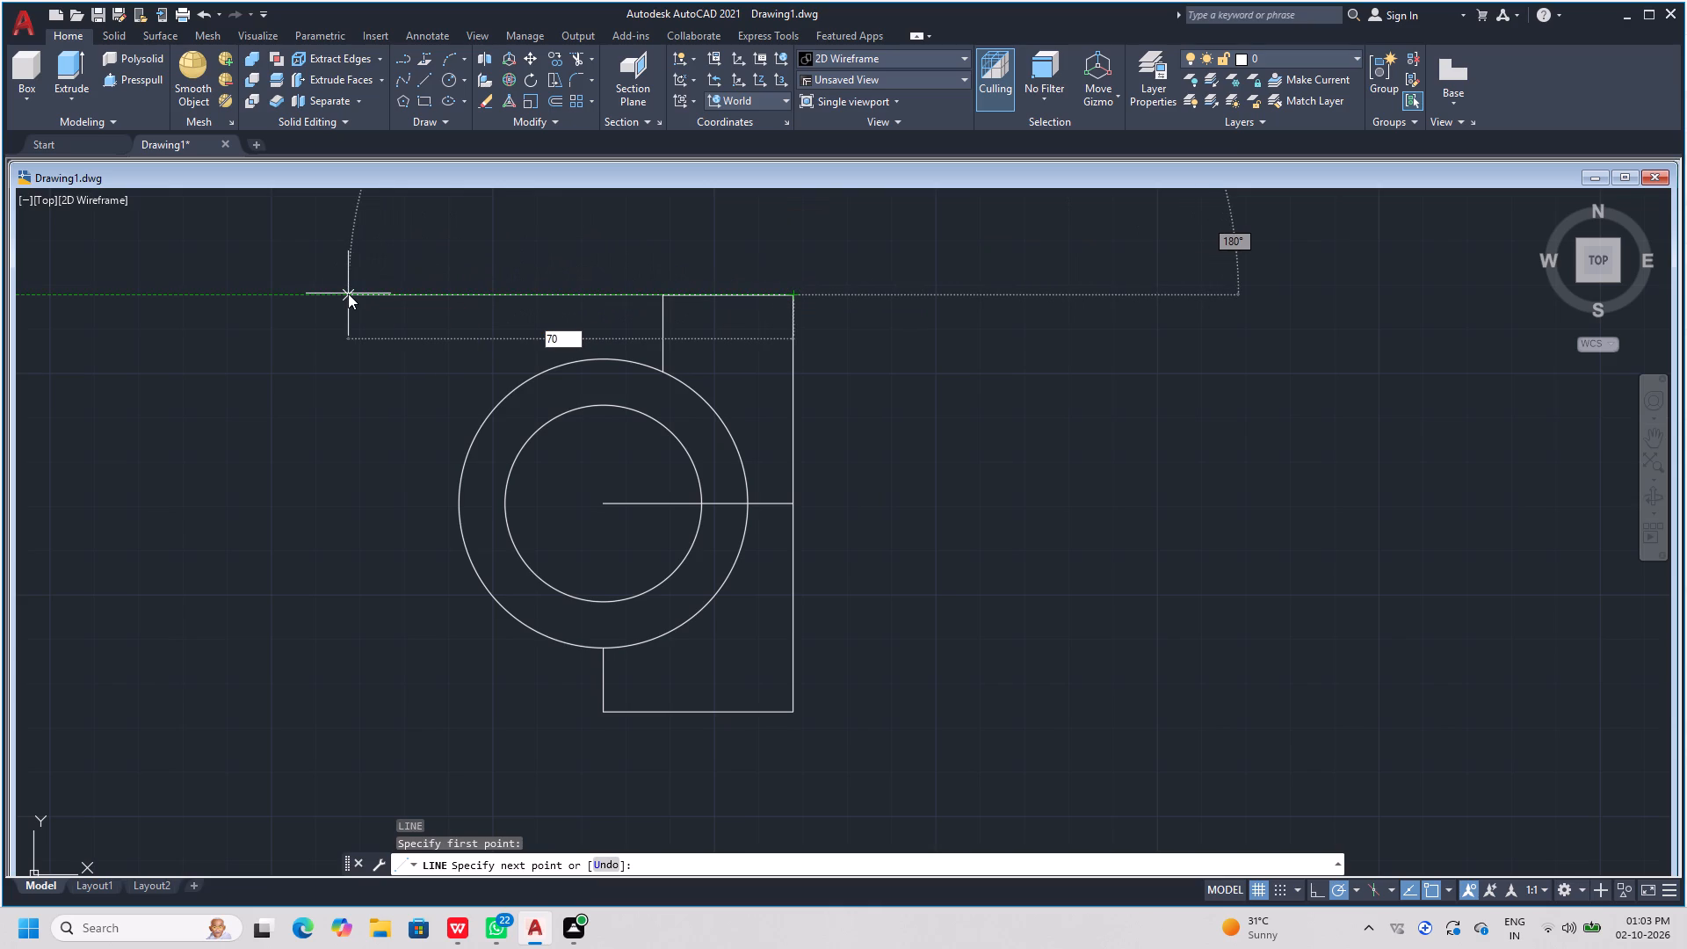
type(".18")
key("Return")
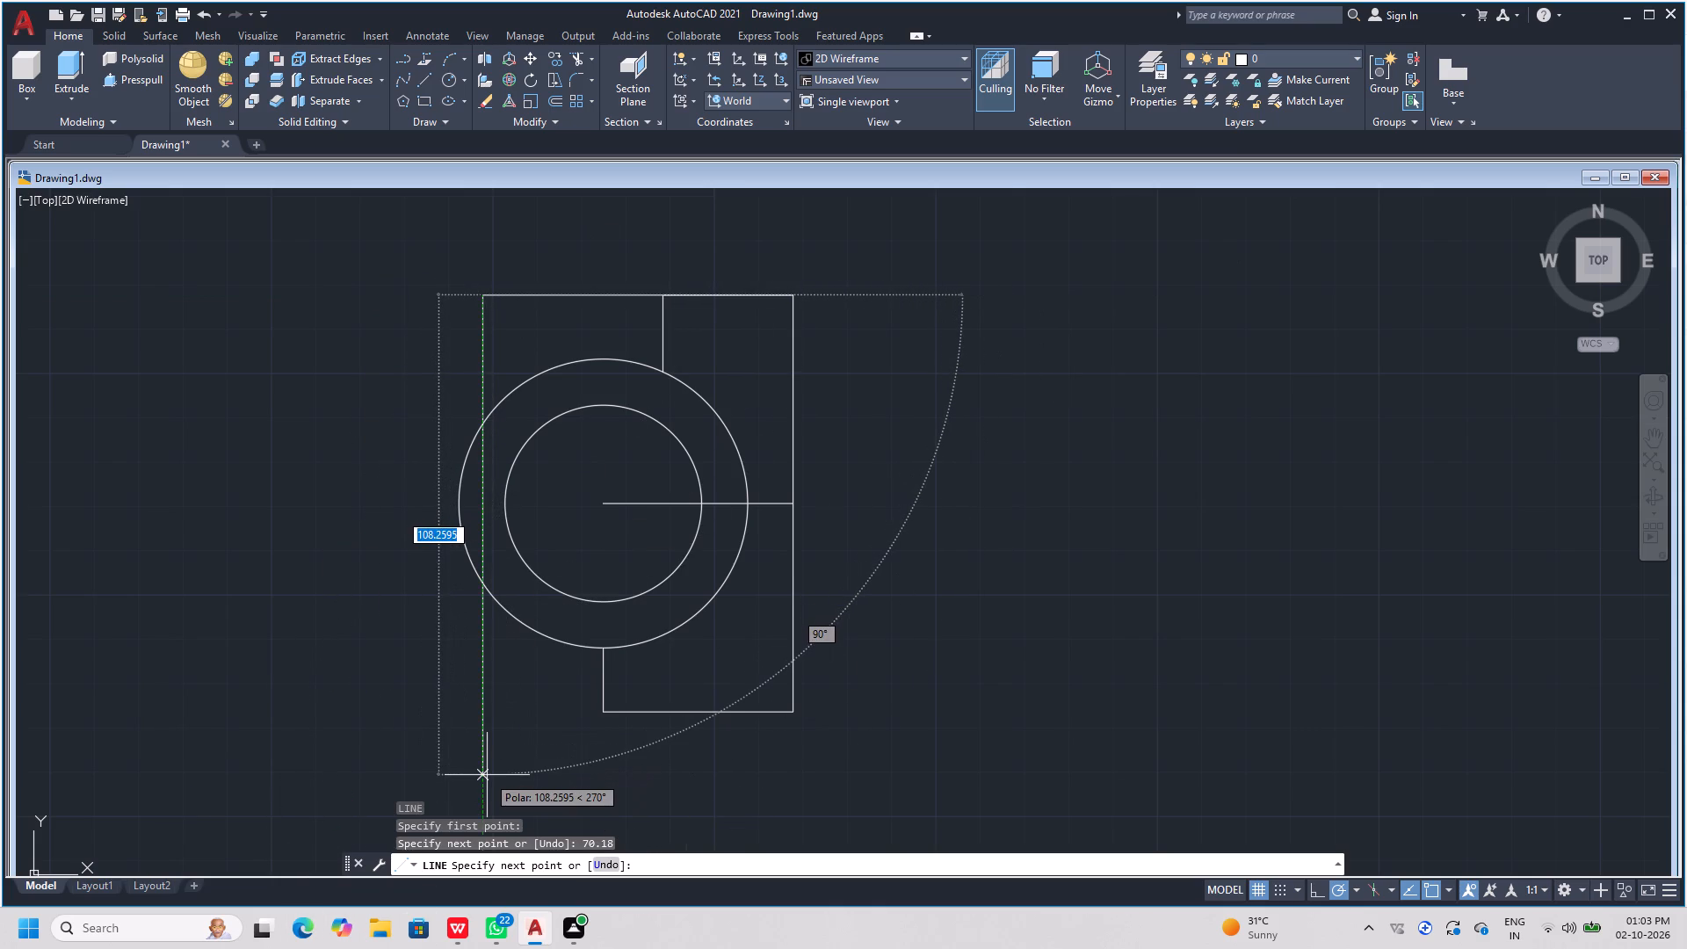
left_click(491, 557)
key("Return")
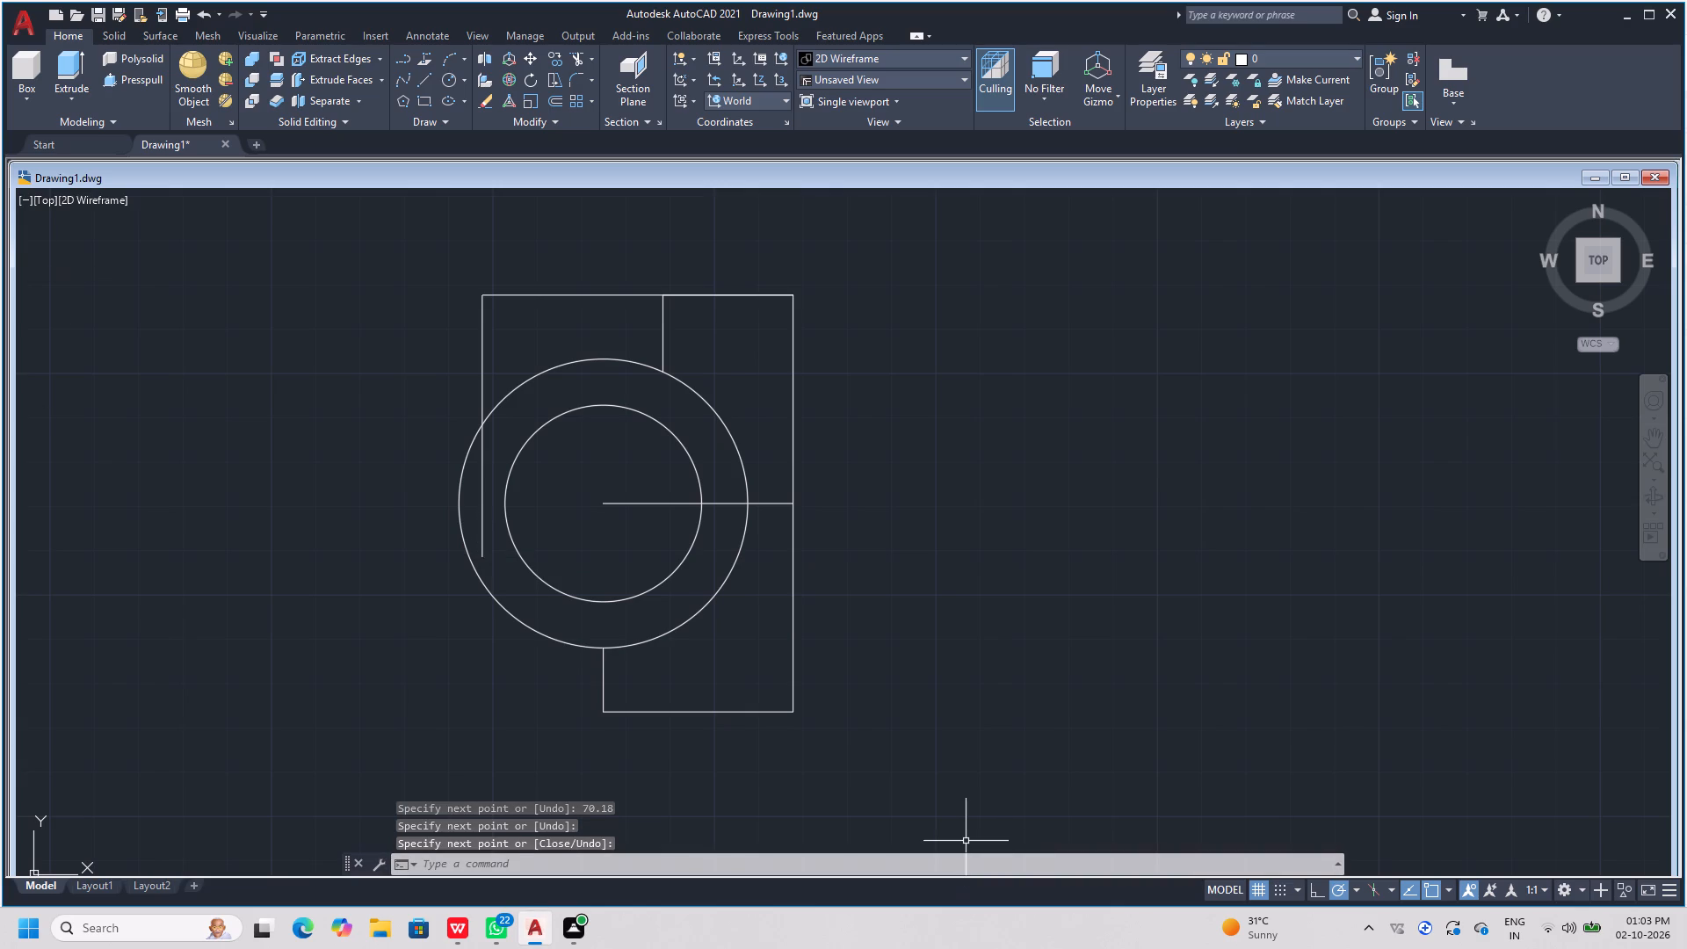
Draw a line 75.45 leftward from the profile's lower right corner, continuing about 81.5 straight up past the outer circle's left side.
key("space")
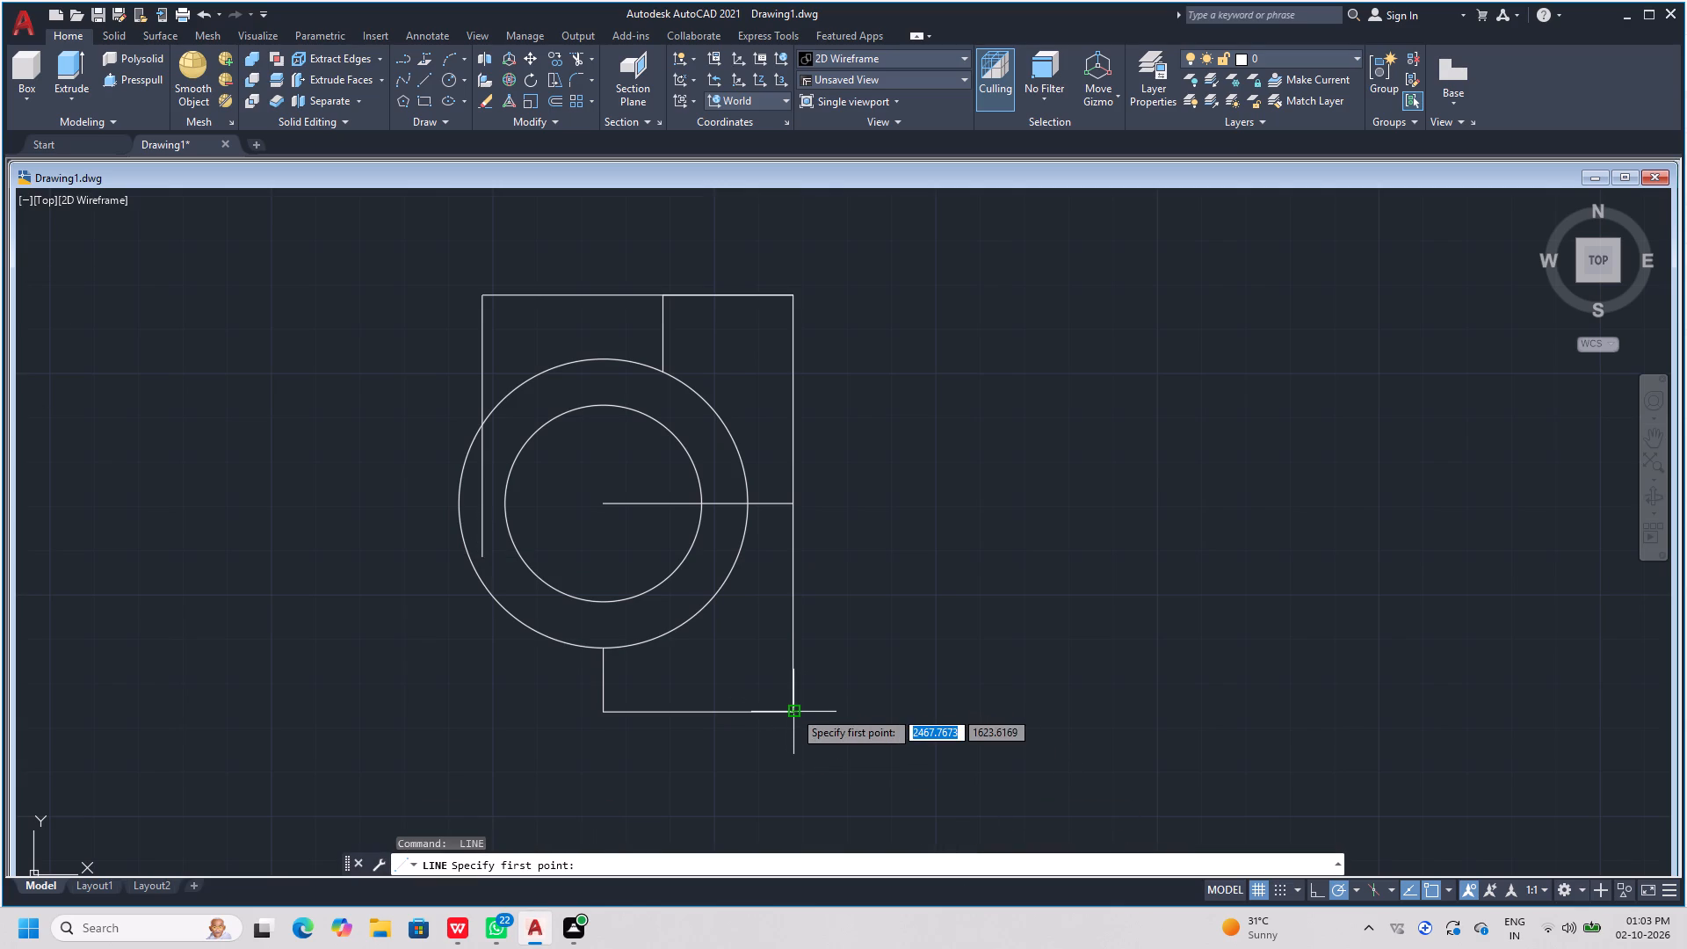
left_click(793, 710)
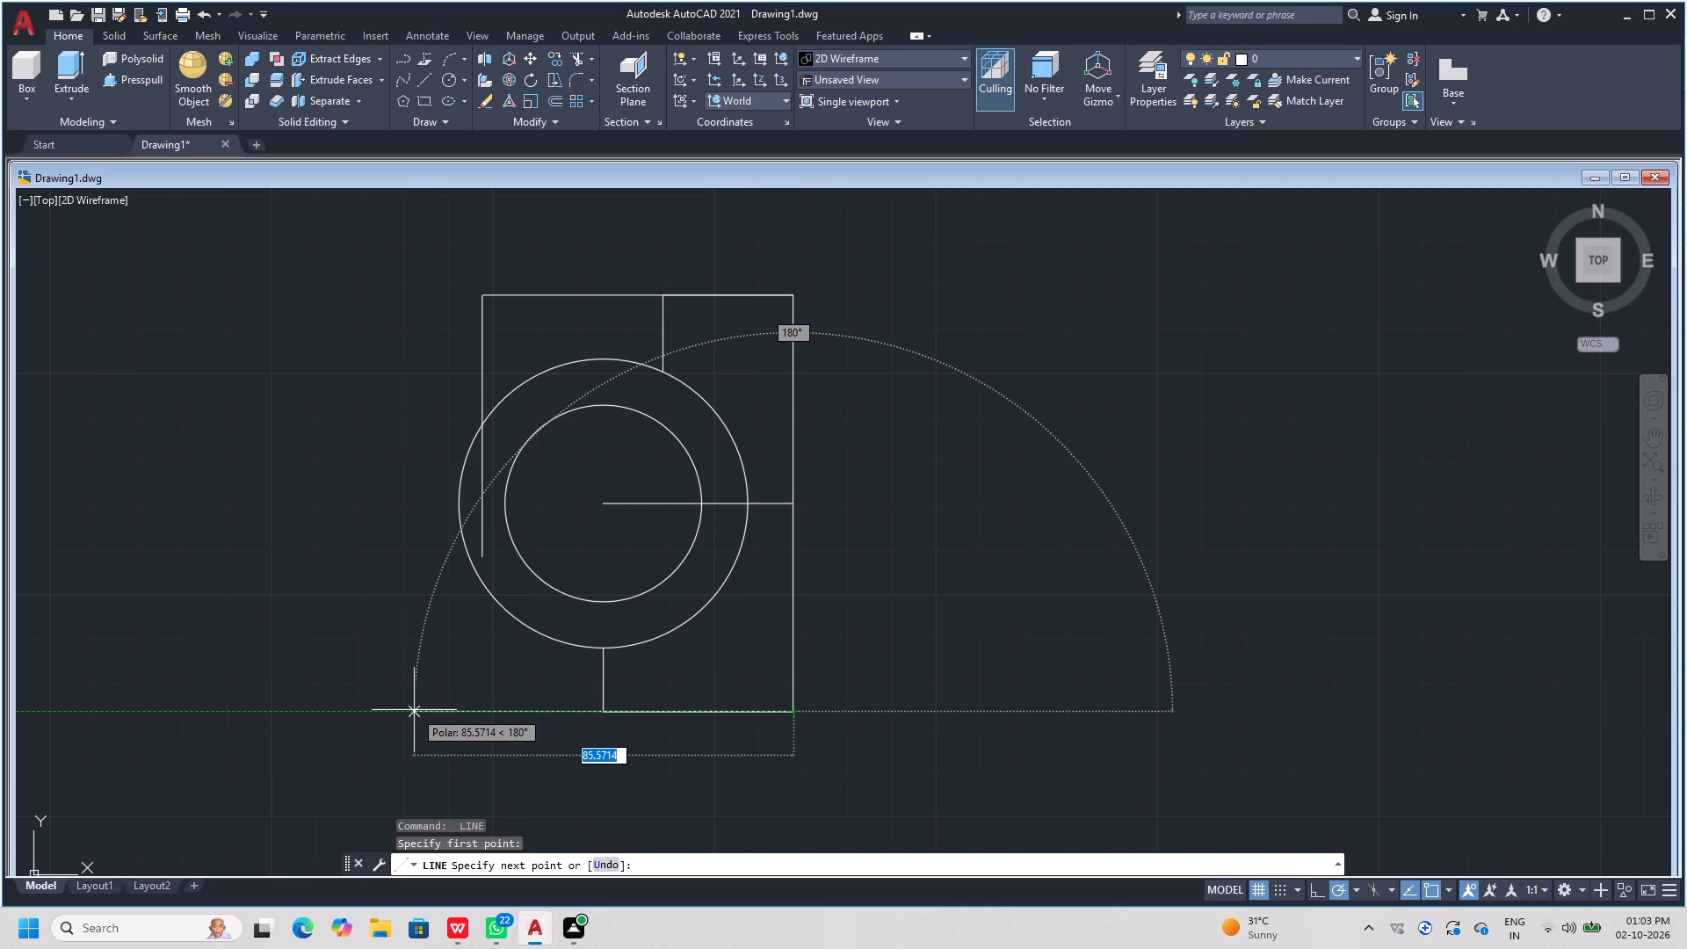
type("75.45")
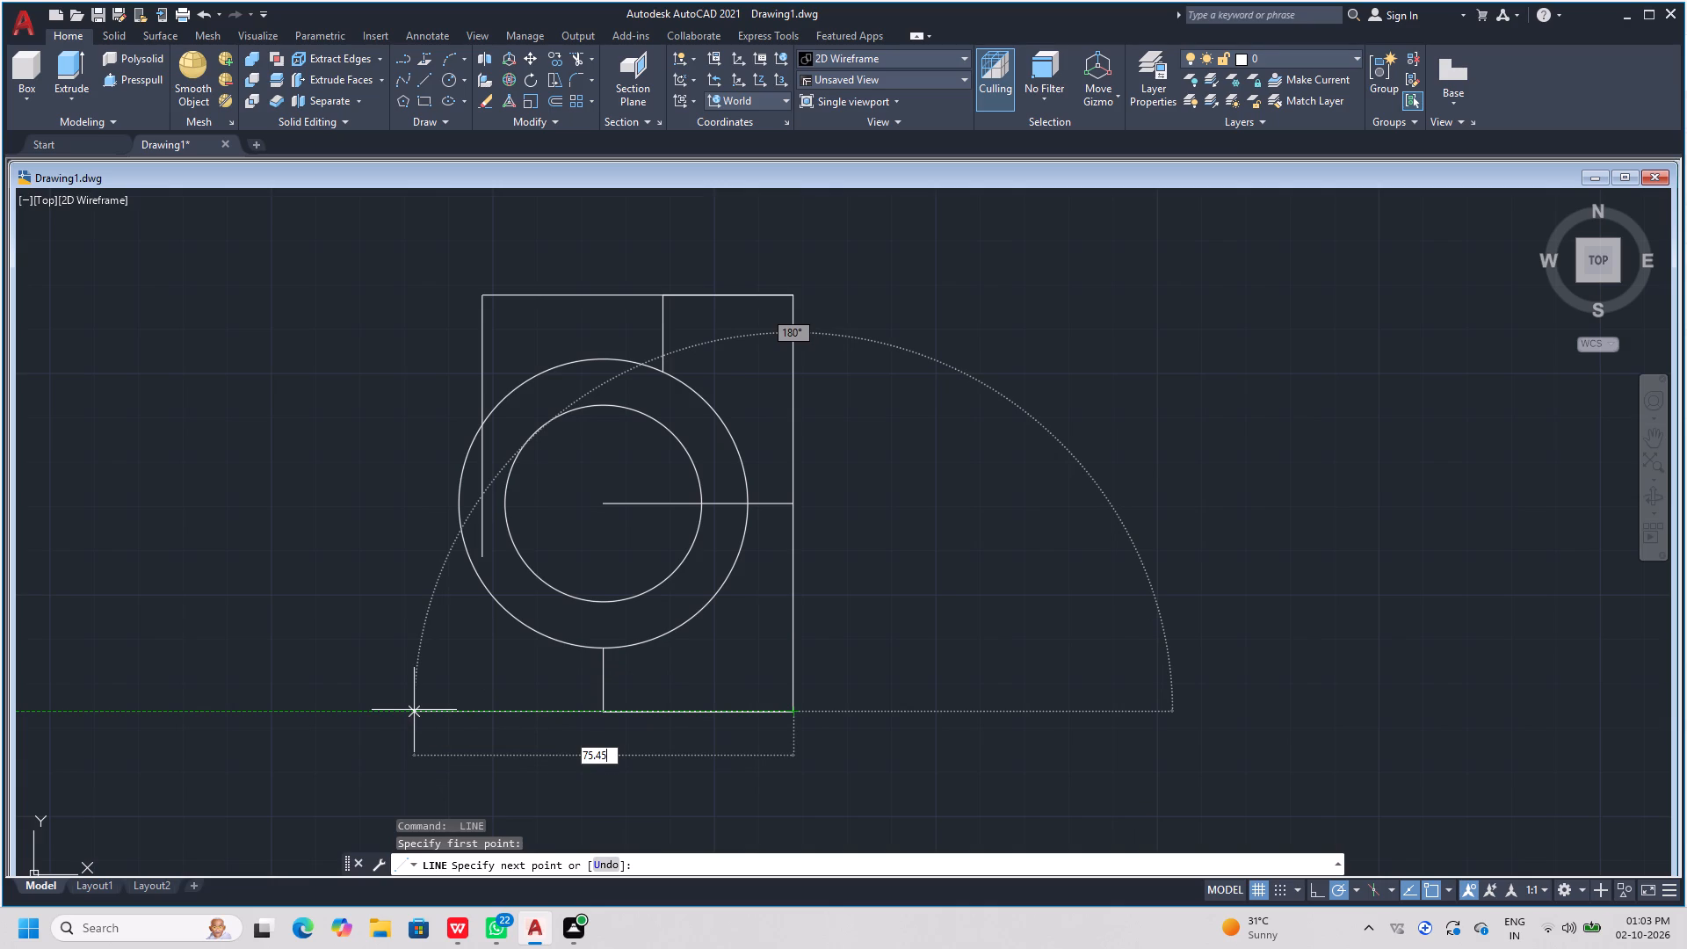
key("Return")
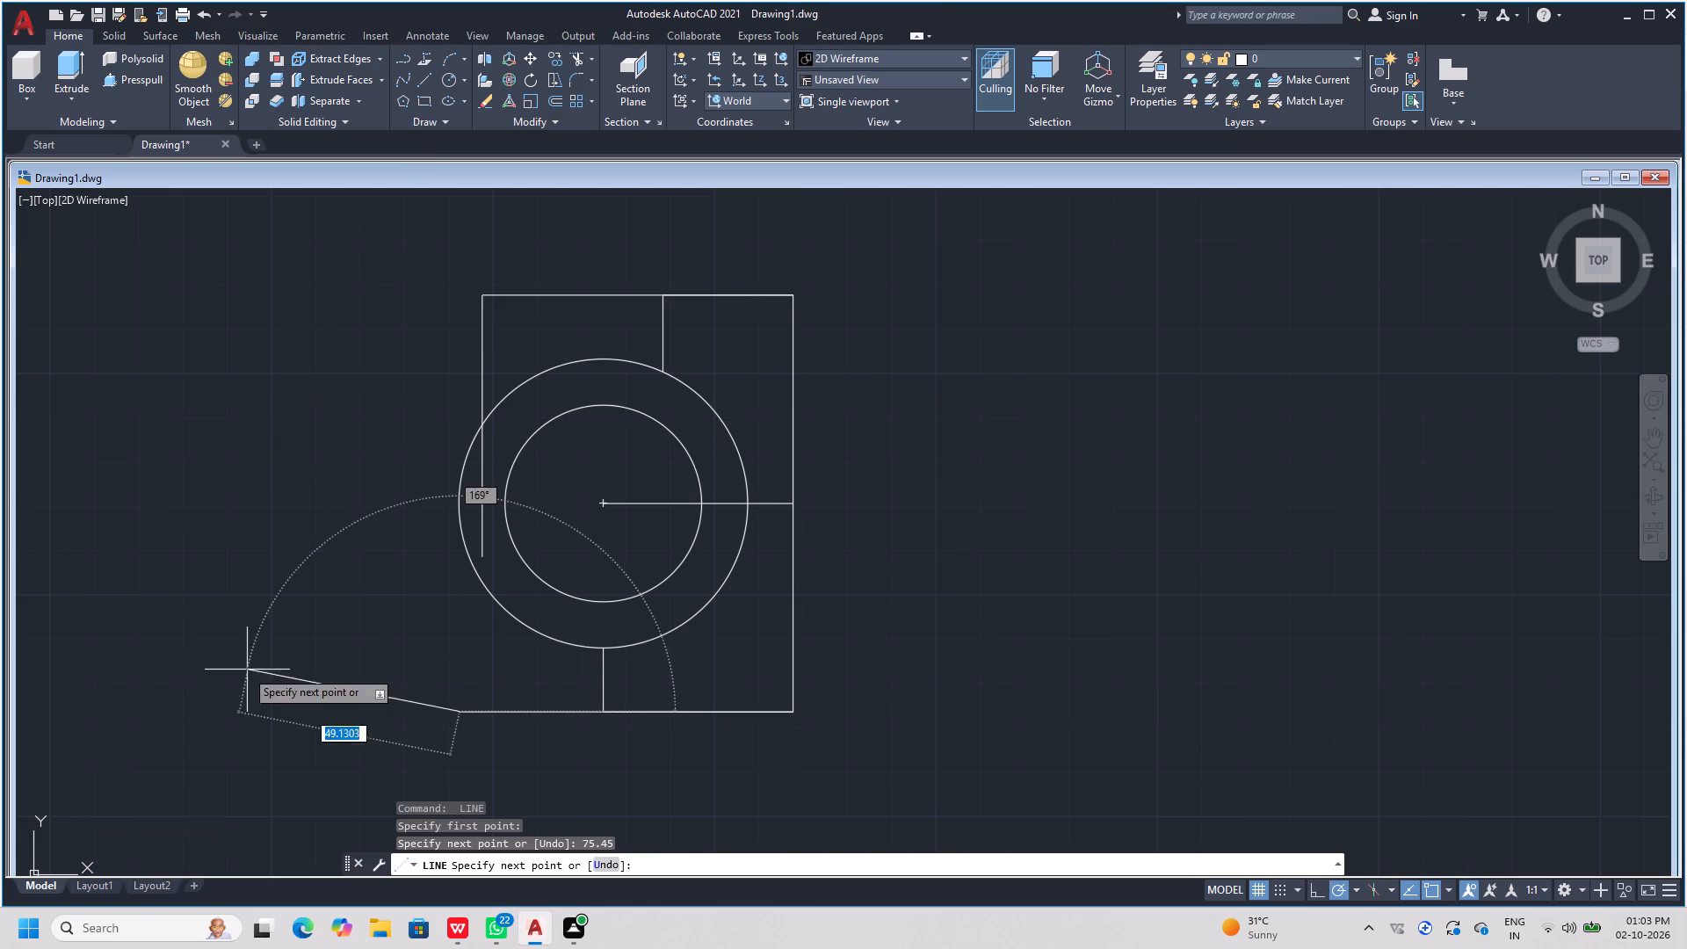
left_click(453, 351)
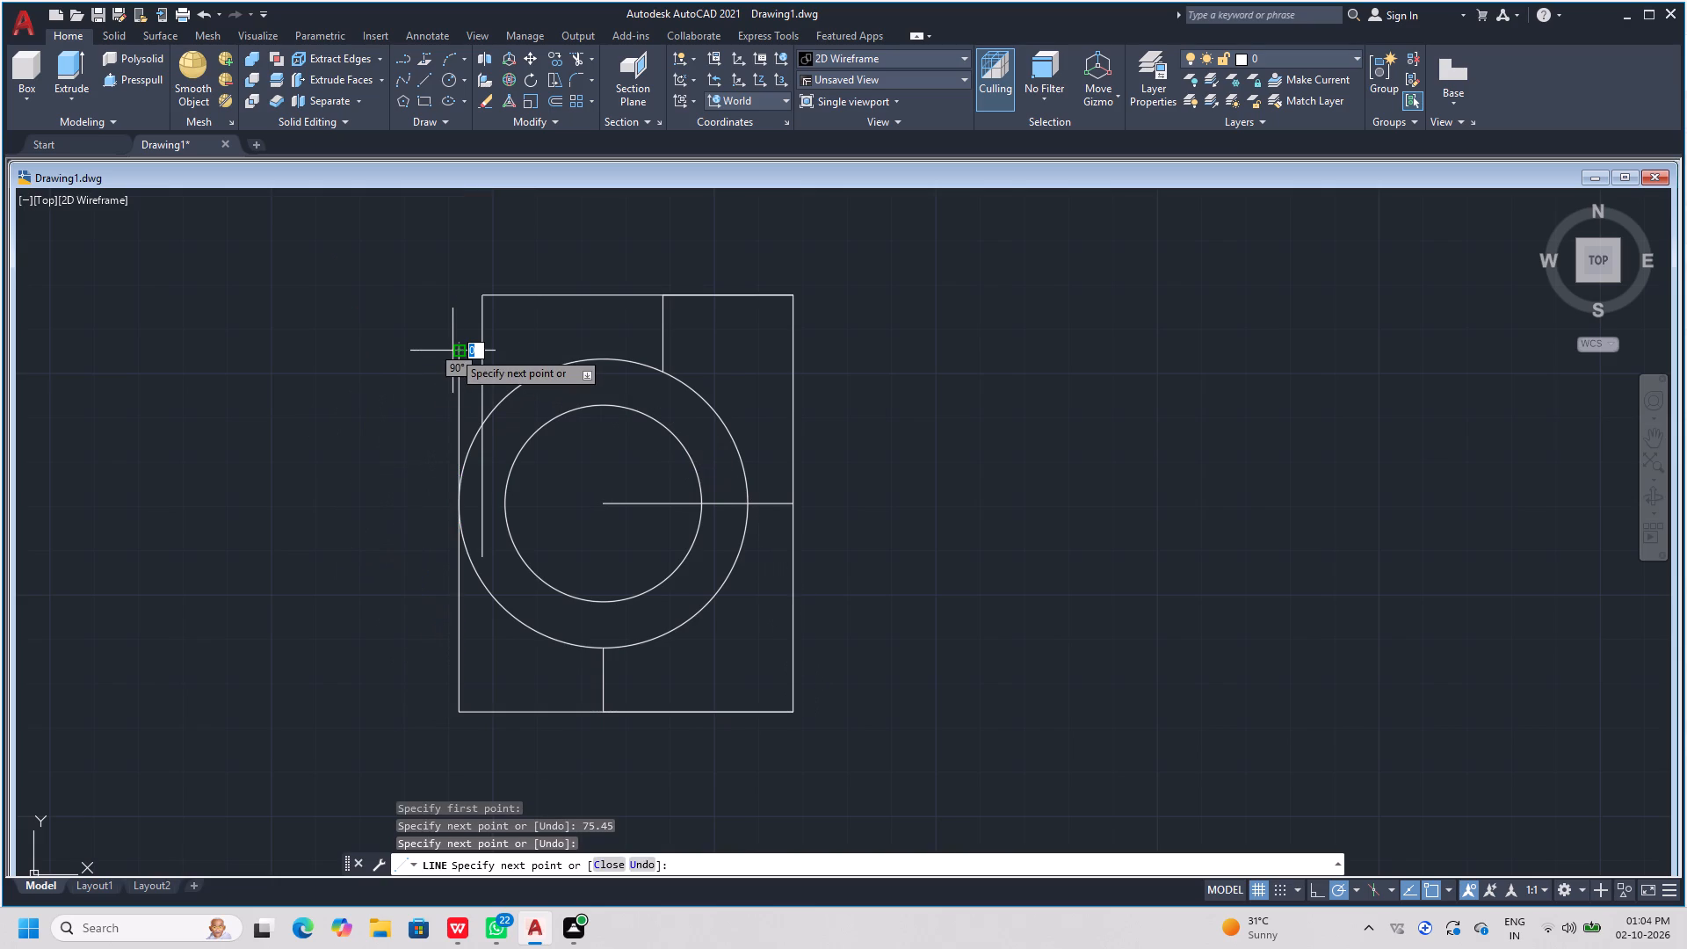
key("Return")
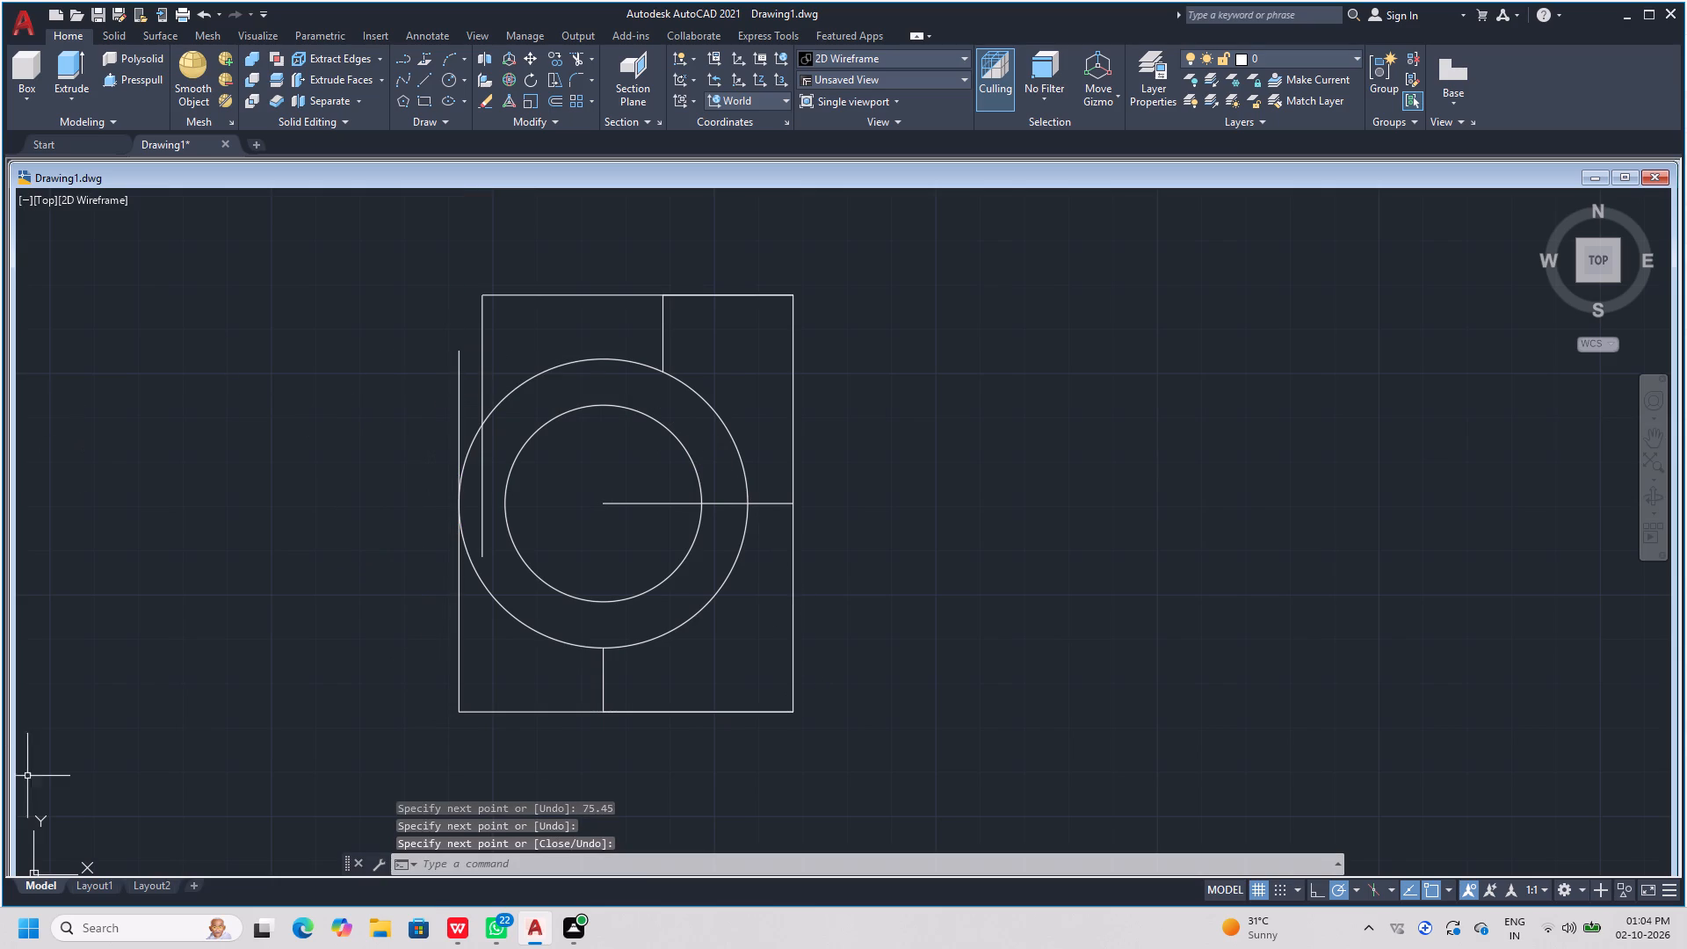
Trim the two left vertical lines at the outer circle, removing the upper line's part inside it and the lower line's part above the tangent point.
scroll(405, 590, "up", 3)
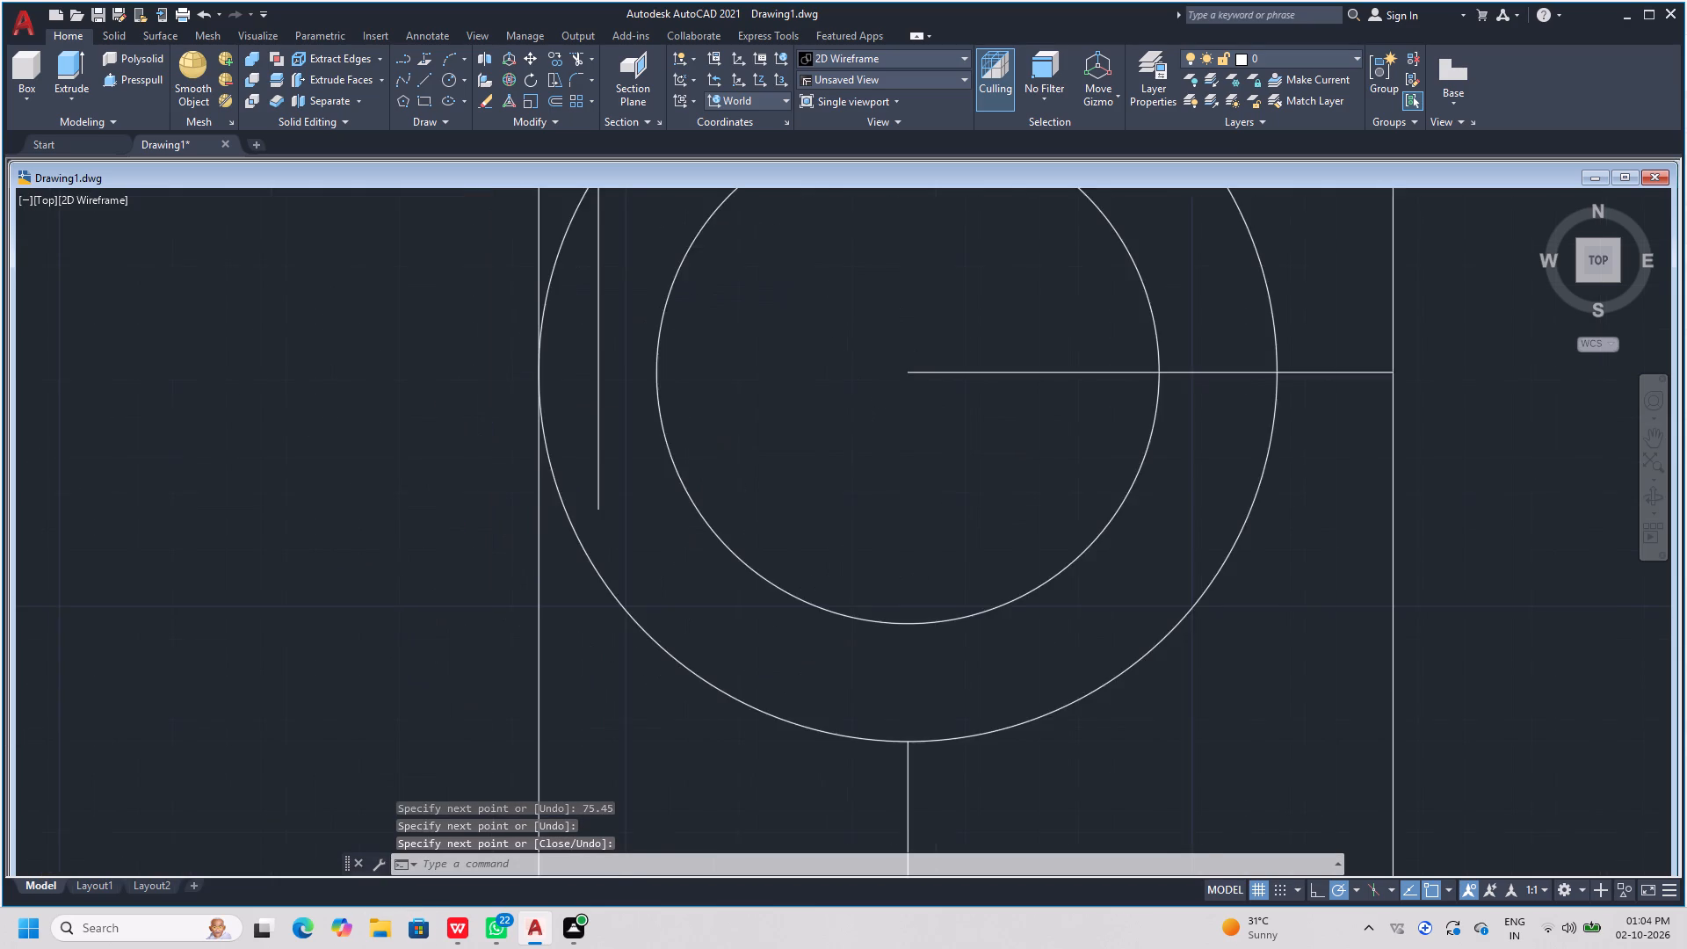
scroll(416, 549, "down", 2)
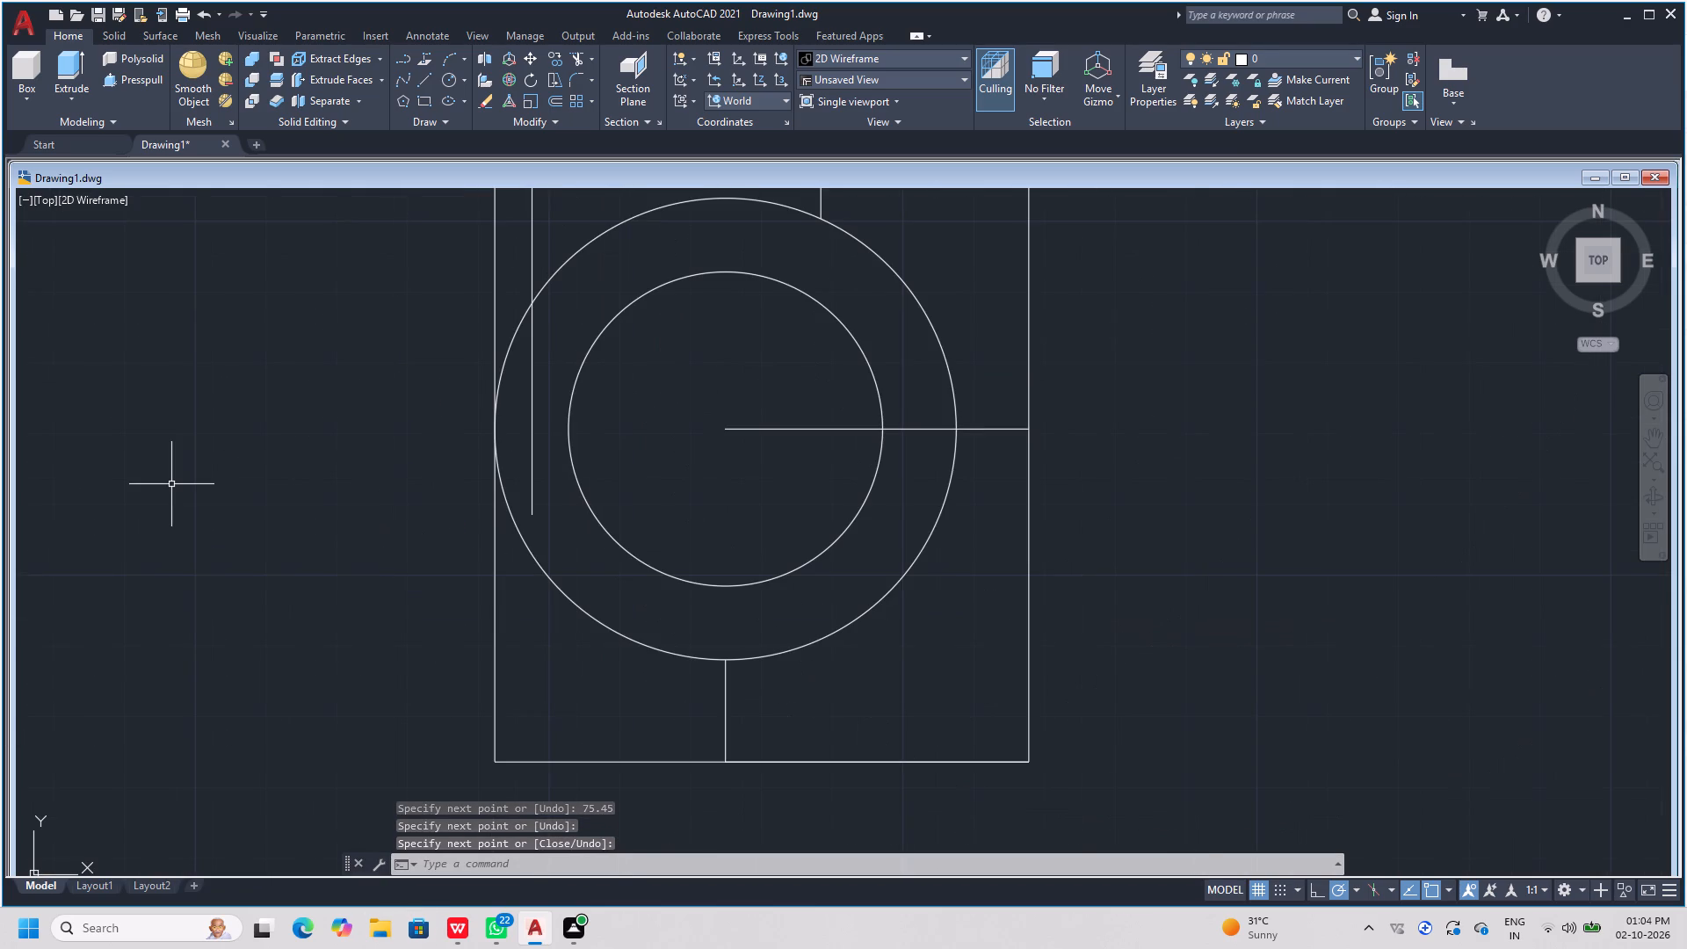
scroll(171, 484, "down", 1)
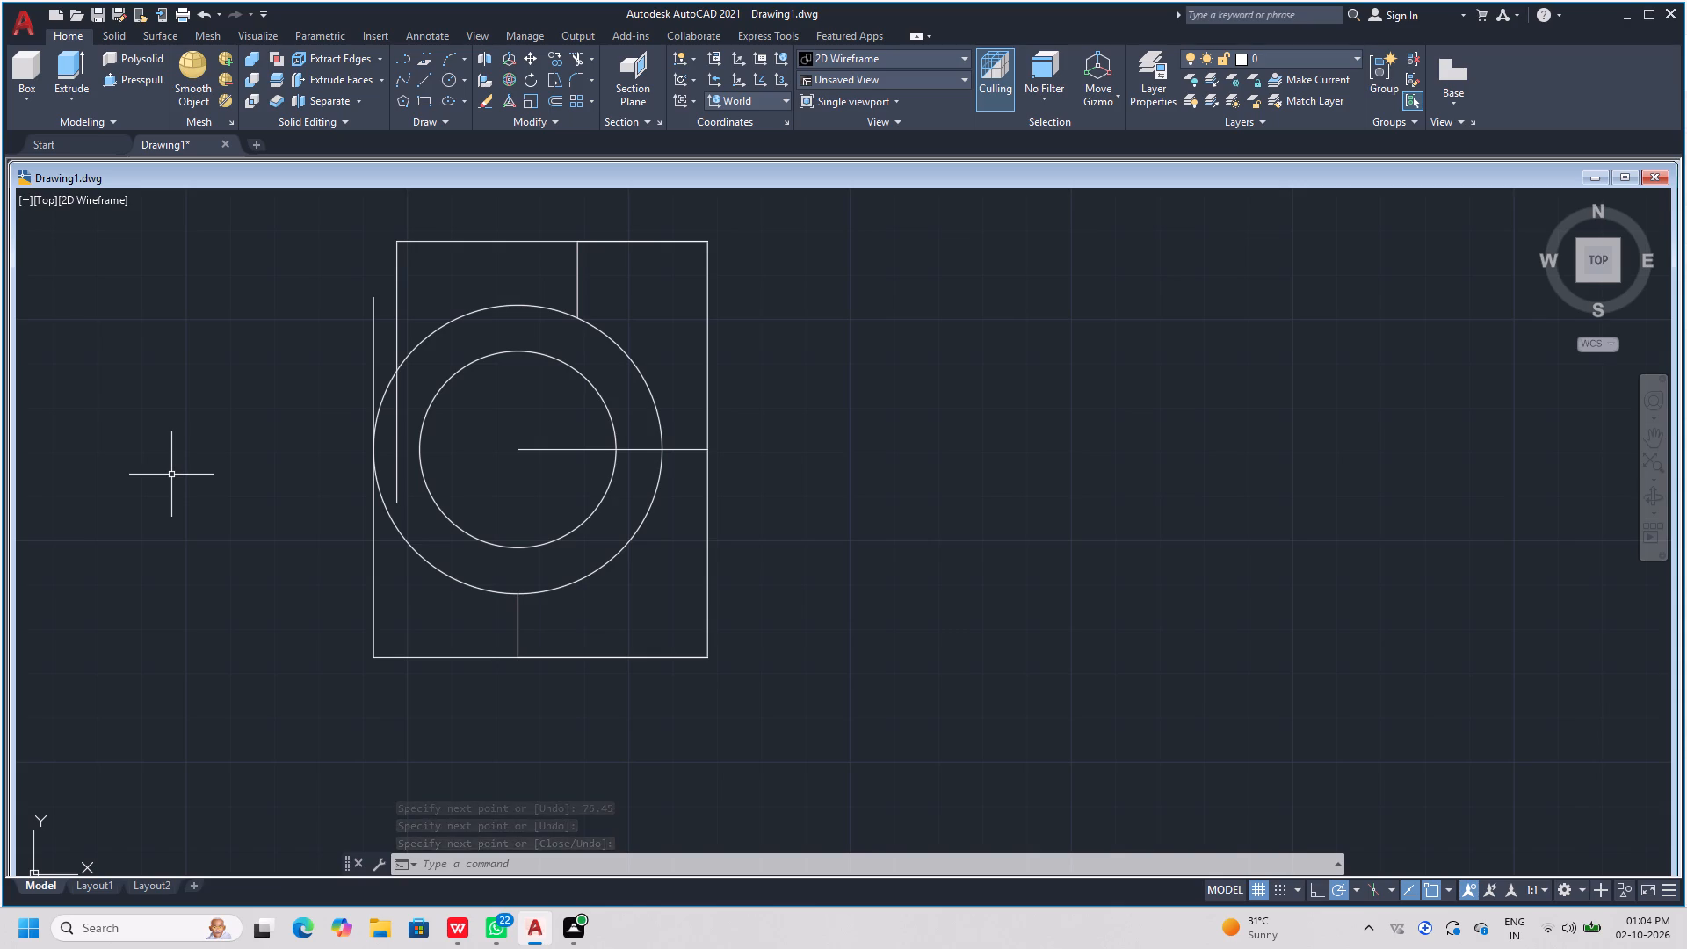
key("Escape")
key("Escape")
type("tr")
key("space")
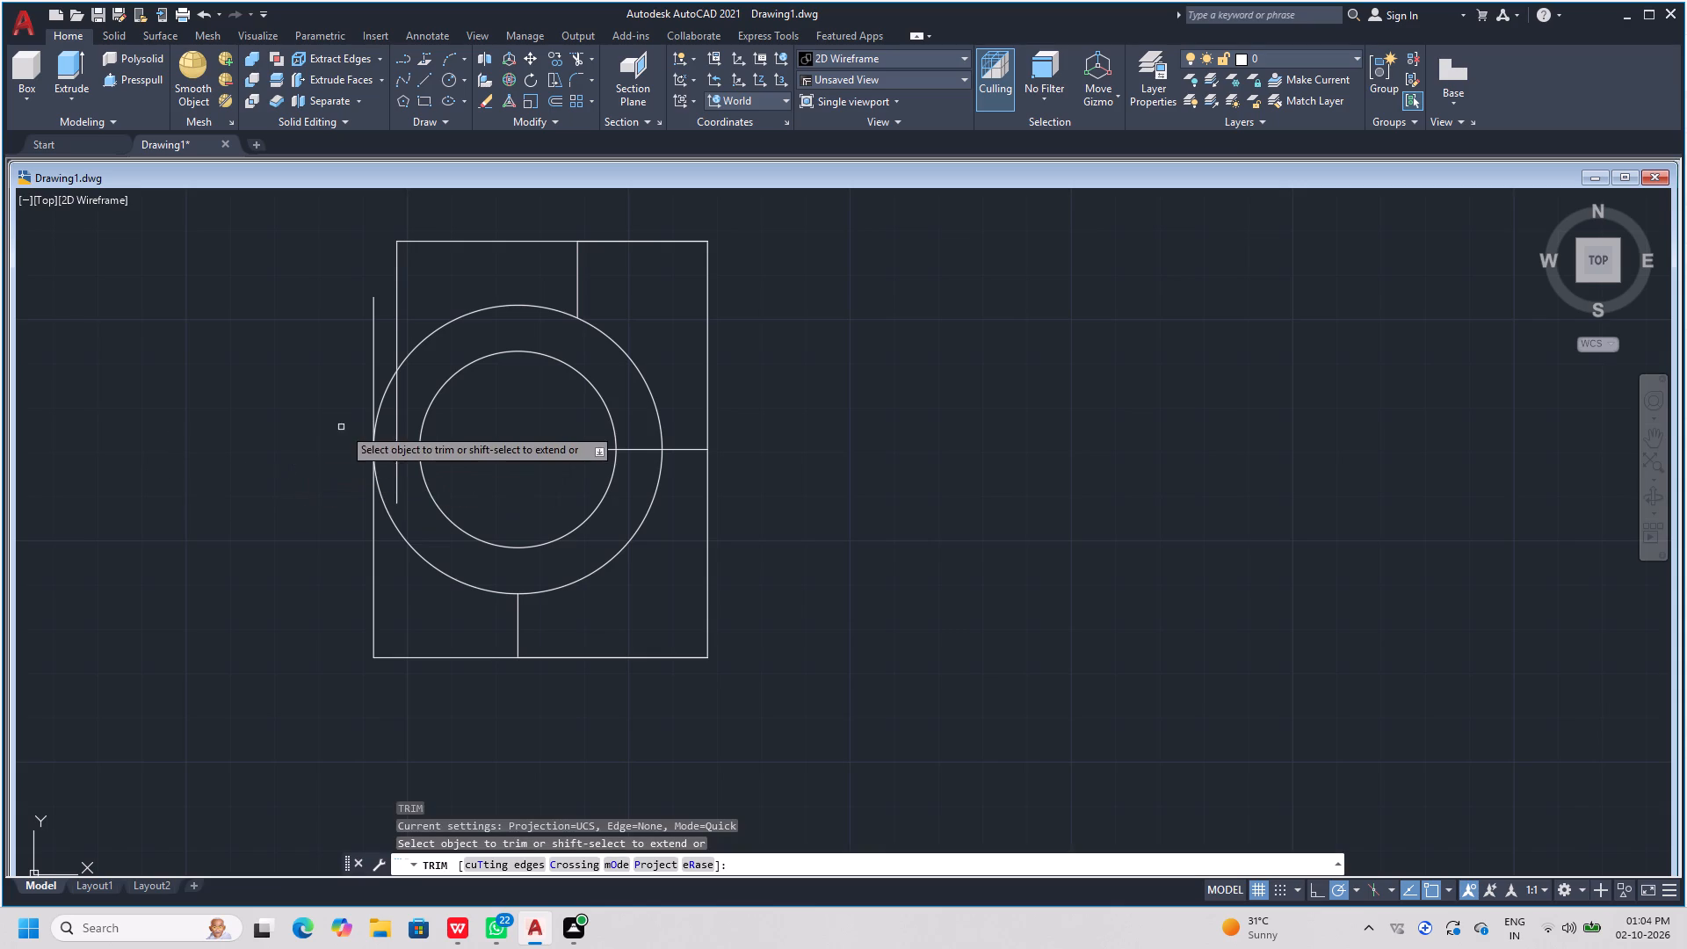
left_click(397, 441)
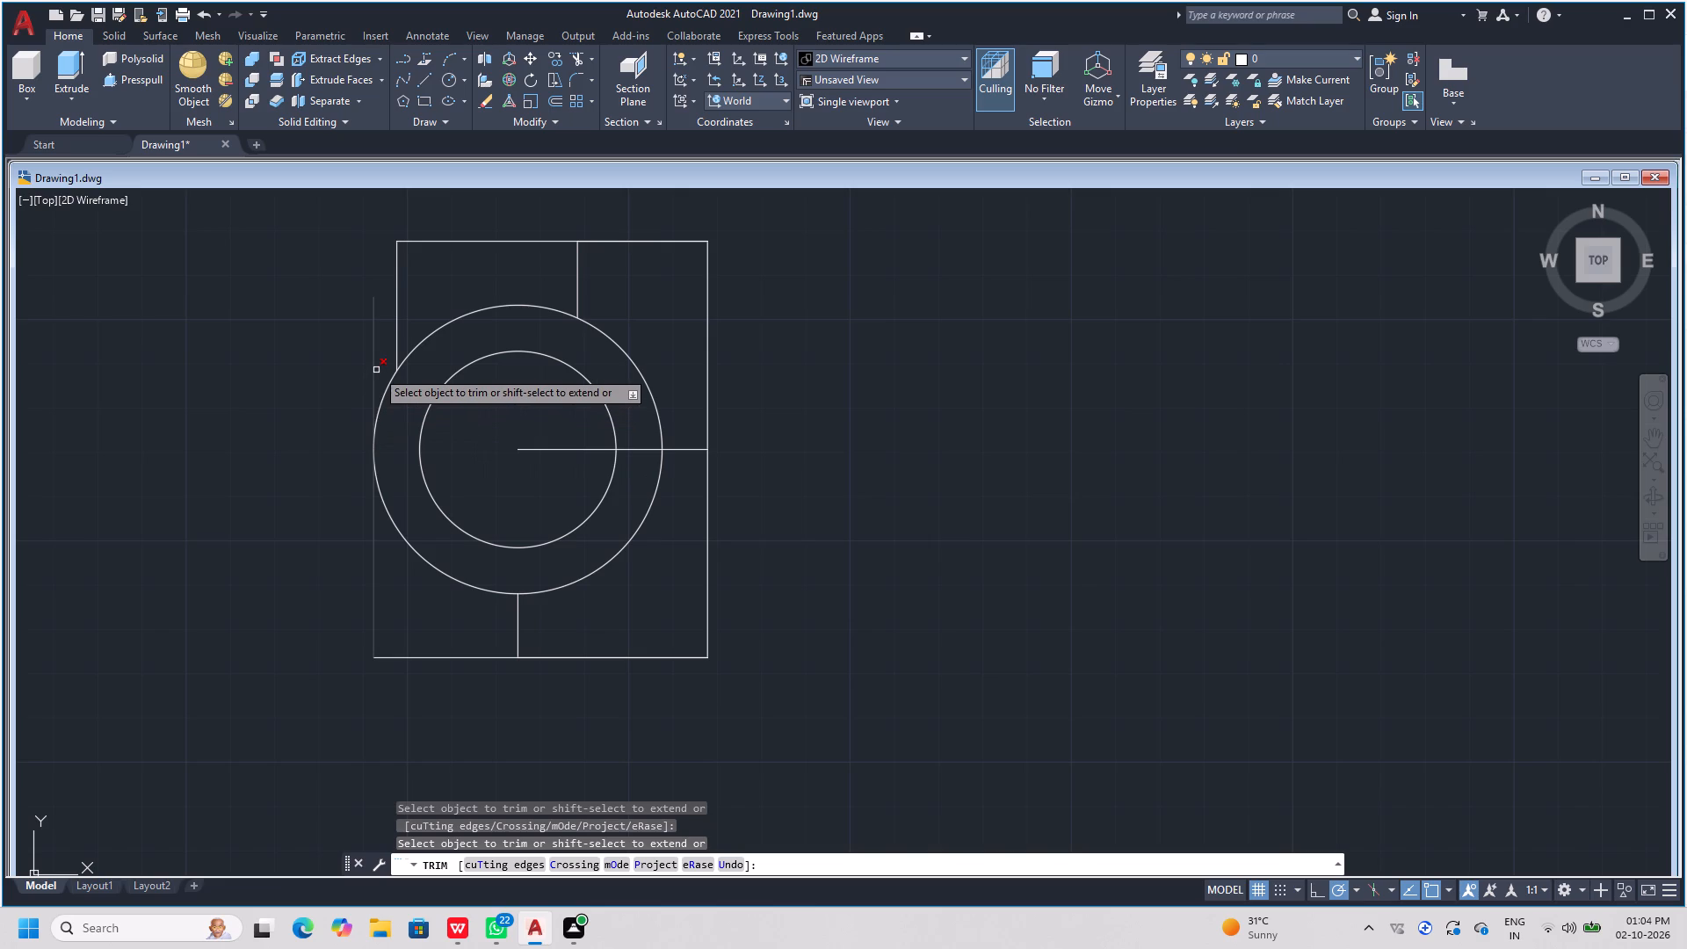
left_click(372, 374)
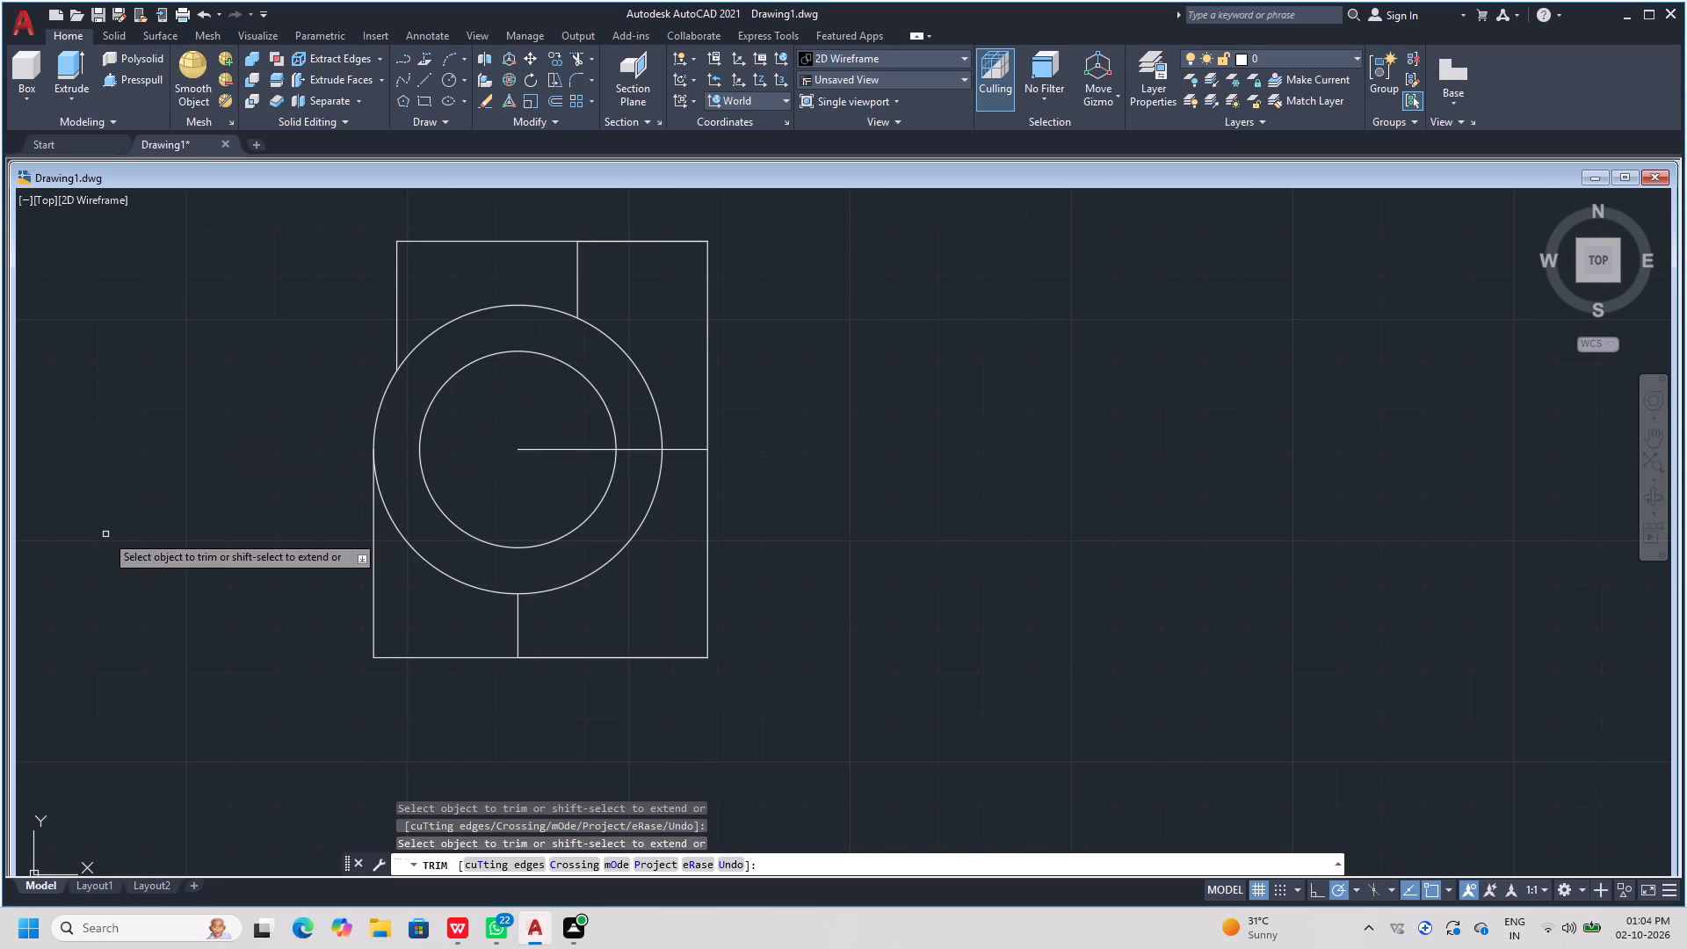
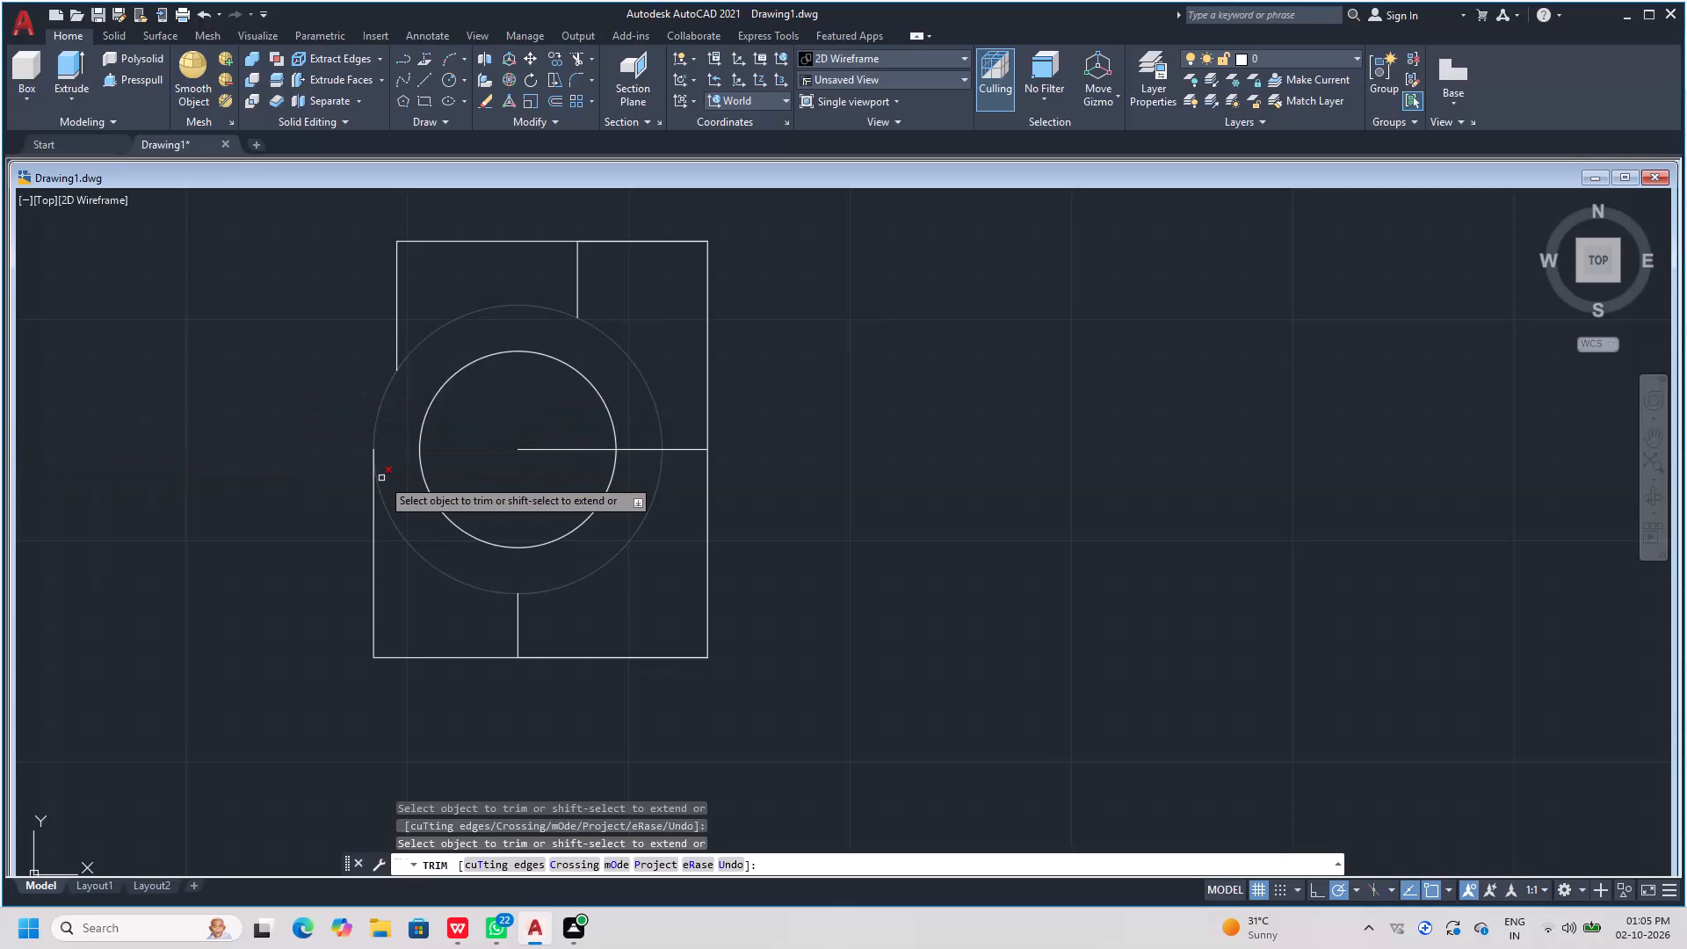
Draw a circle of radius 3 centred where the upper left vertical line meets the outer circle.
key("Escape")
key("Escape")
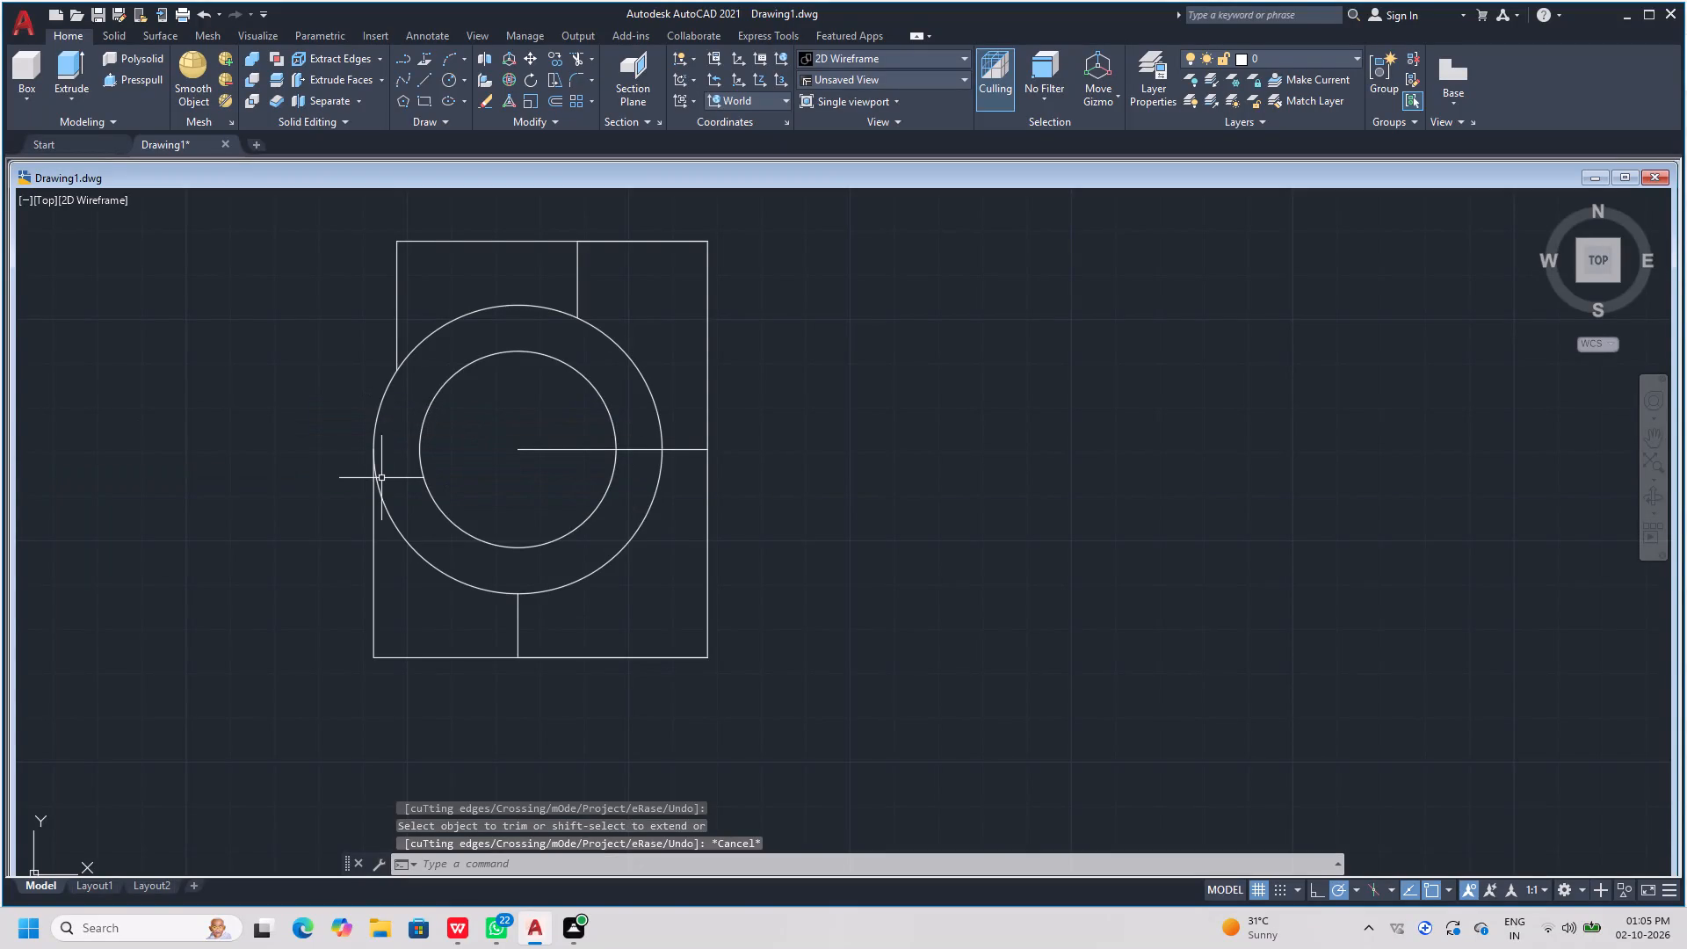
type("c")
key("space")
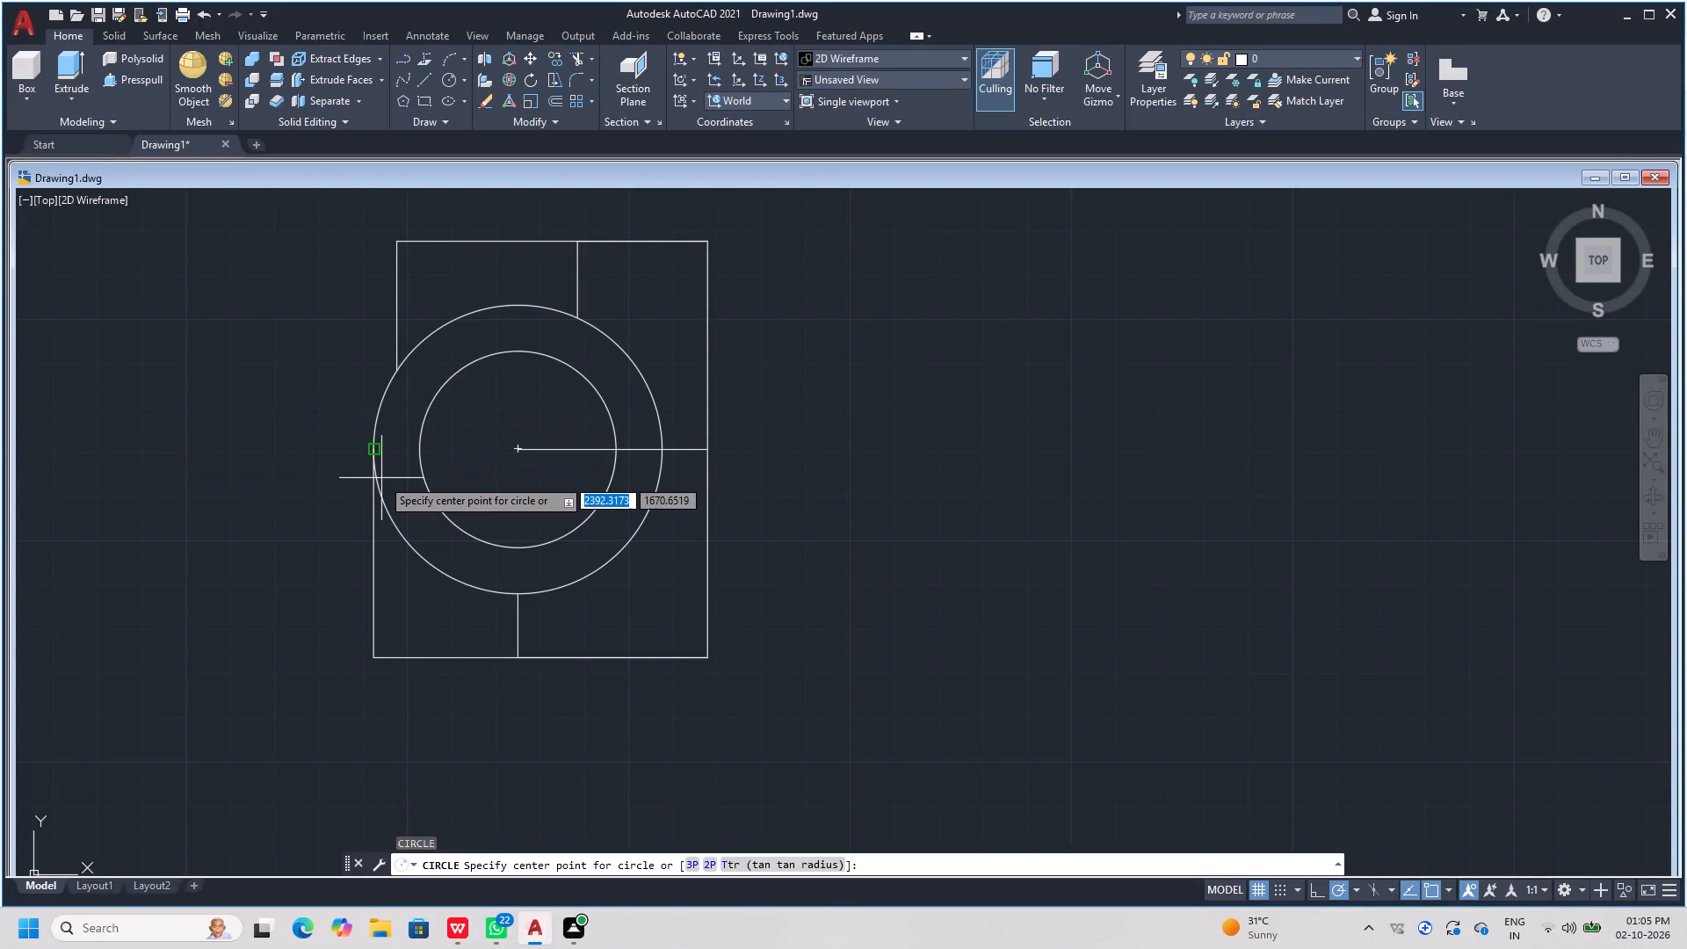
left_click(395, 369)
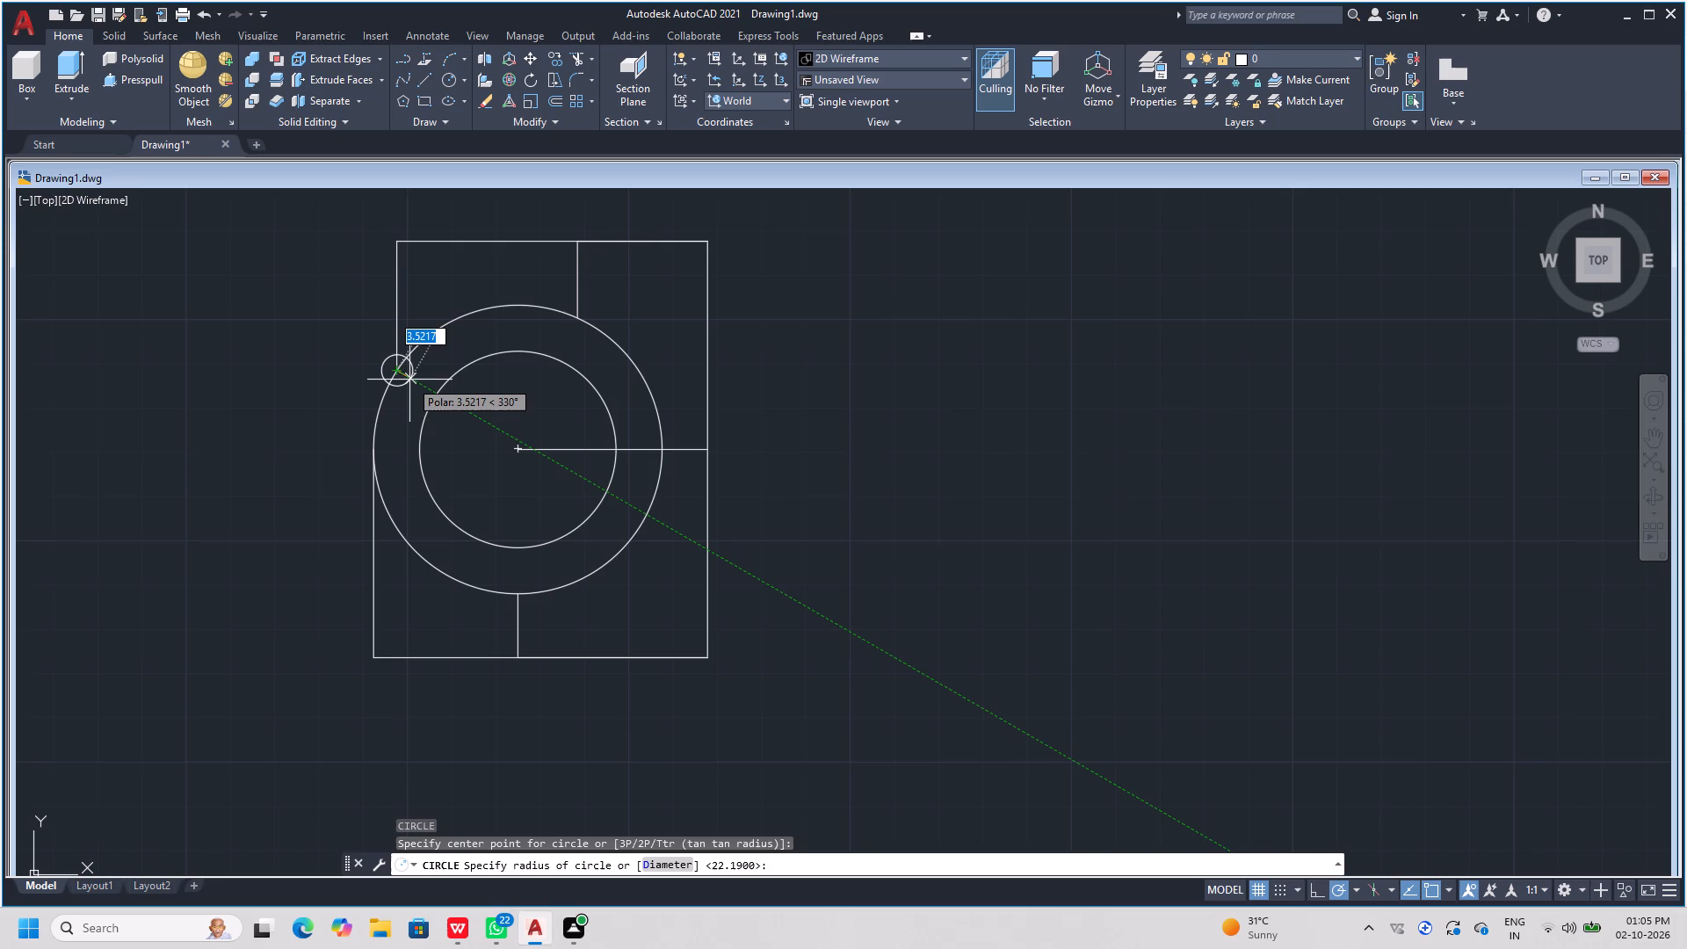
key("3")
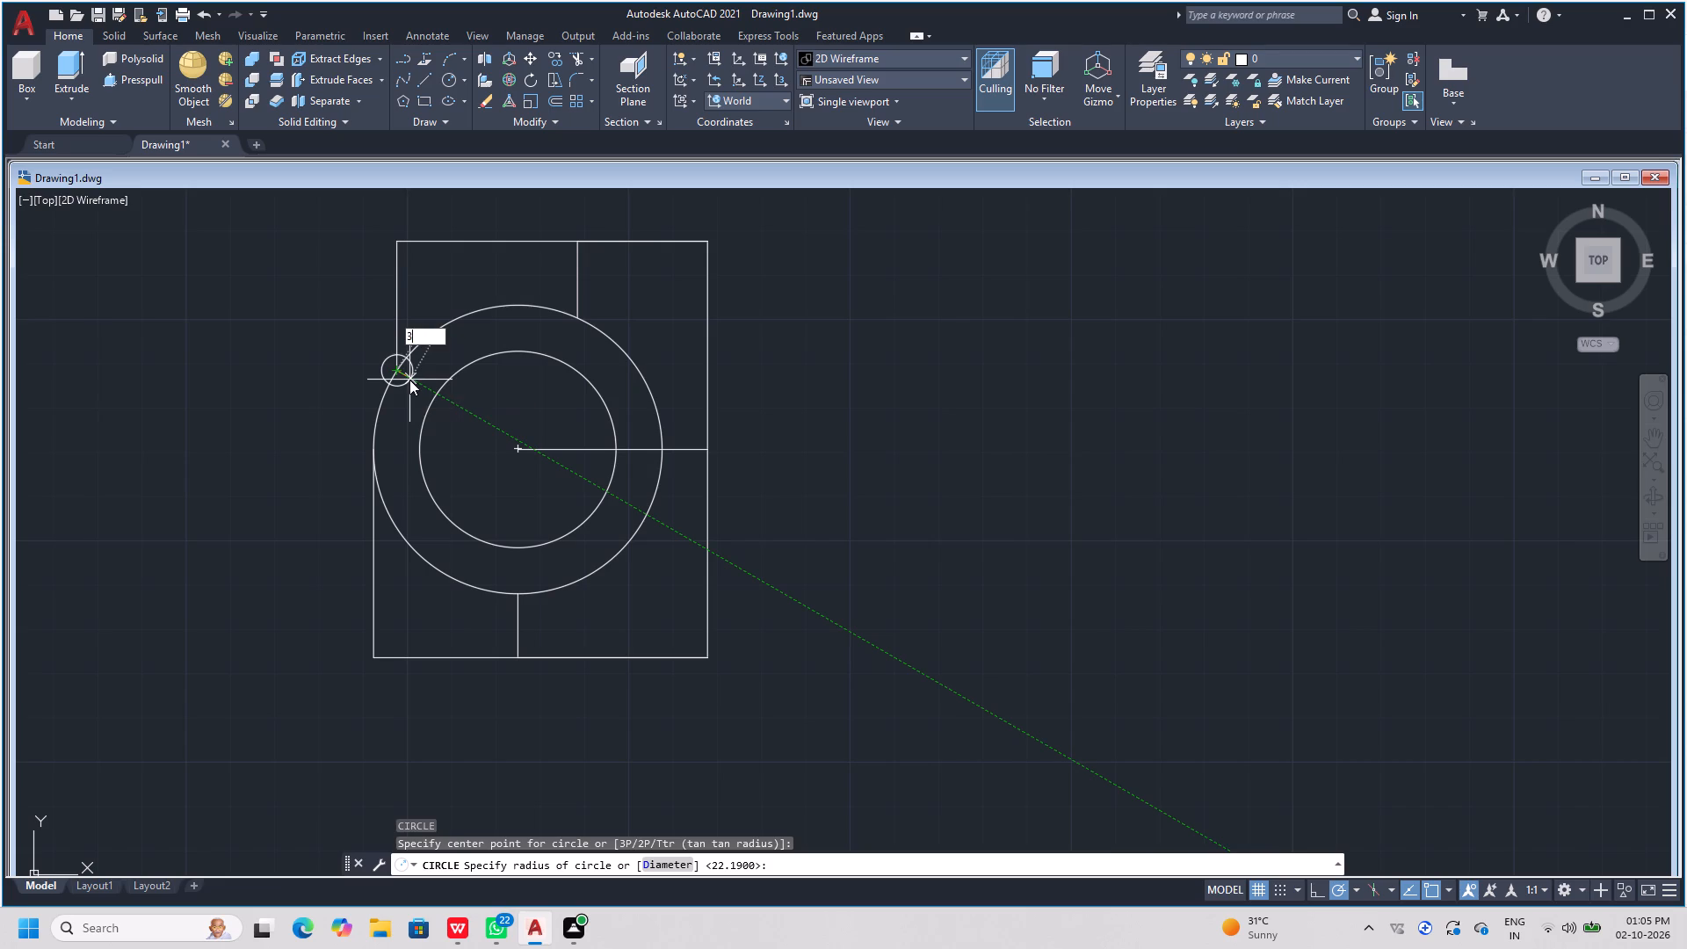
key("Return")
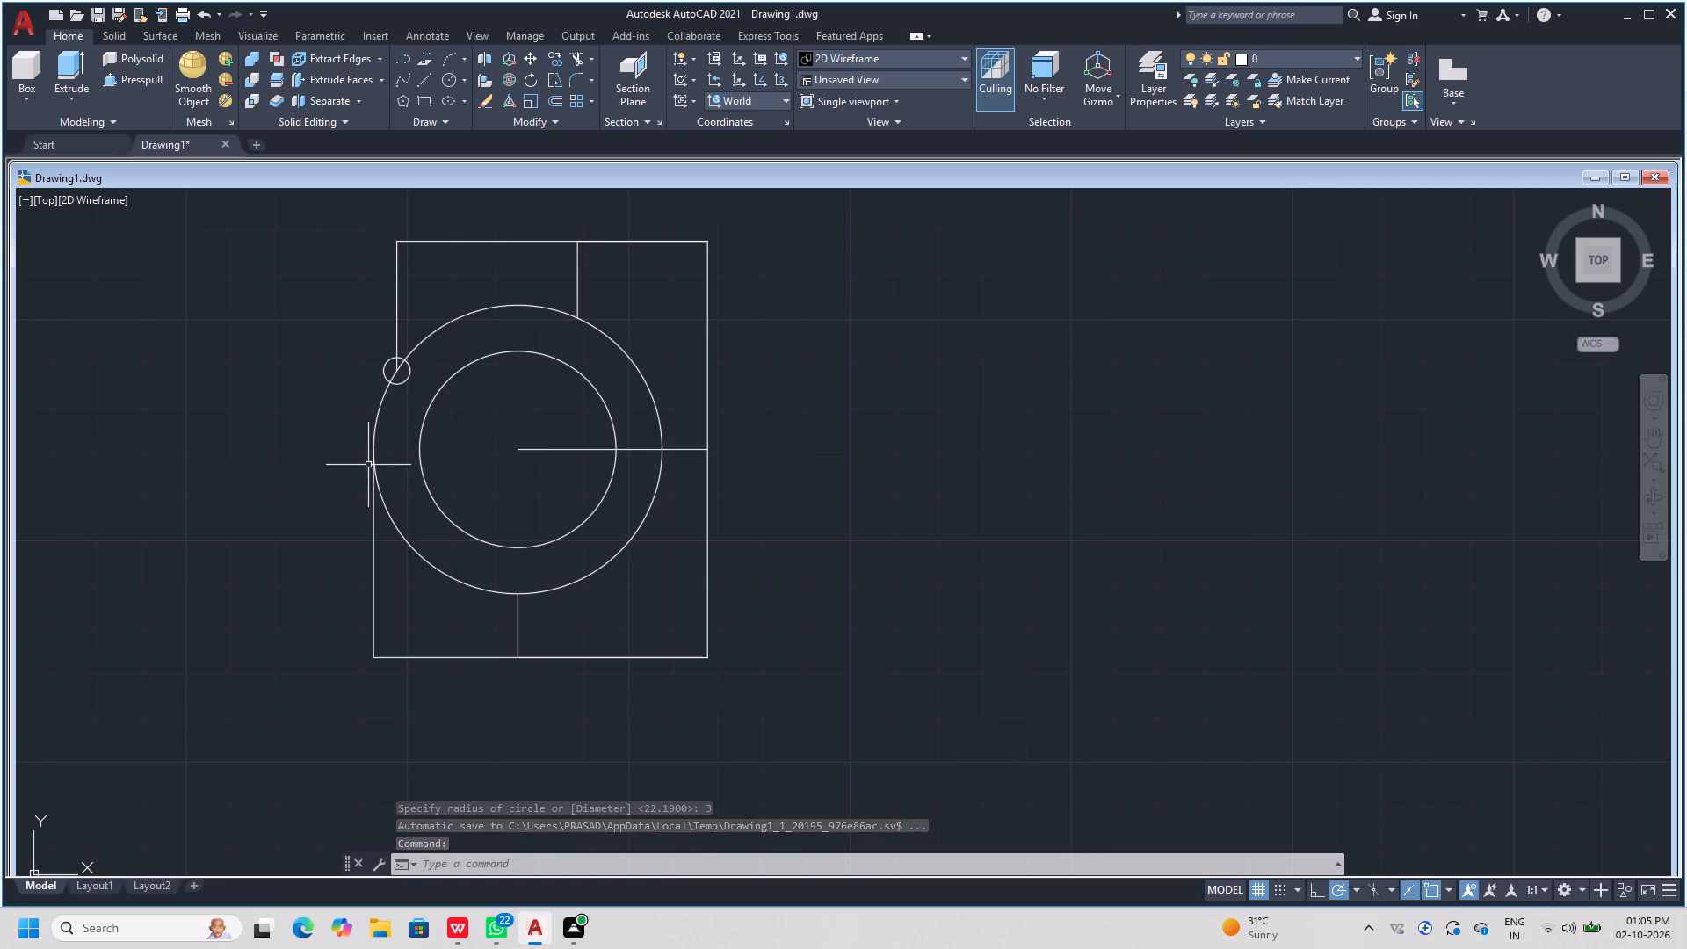
Draw a circle of radius 3 centred on the top end of the lower left vertical line.
key("space")
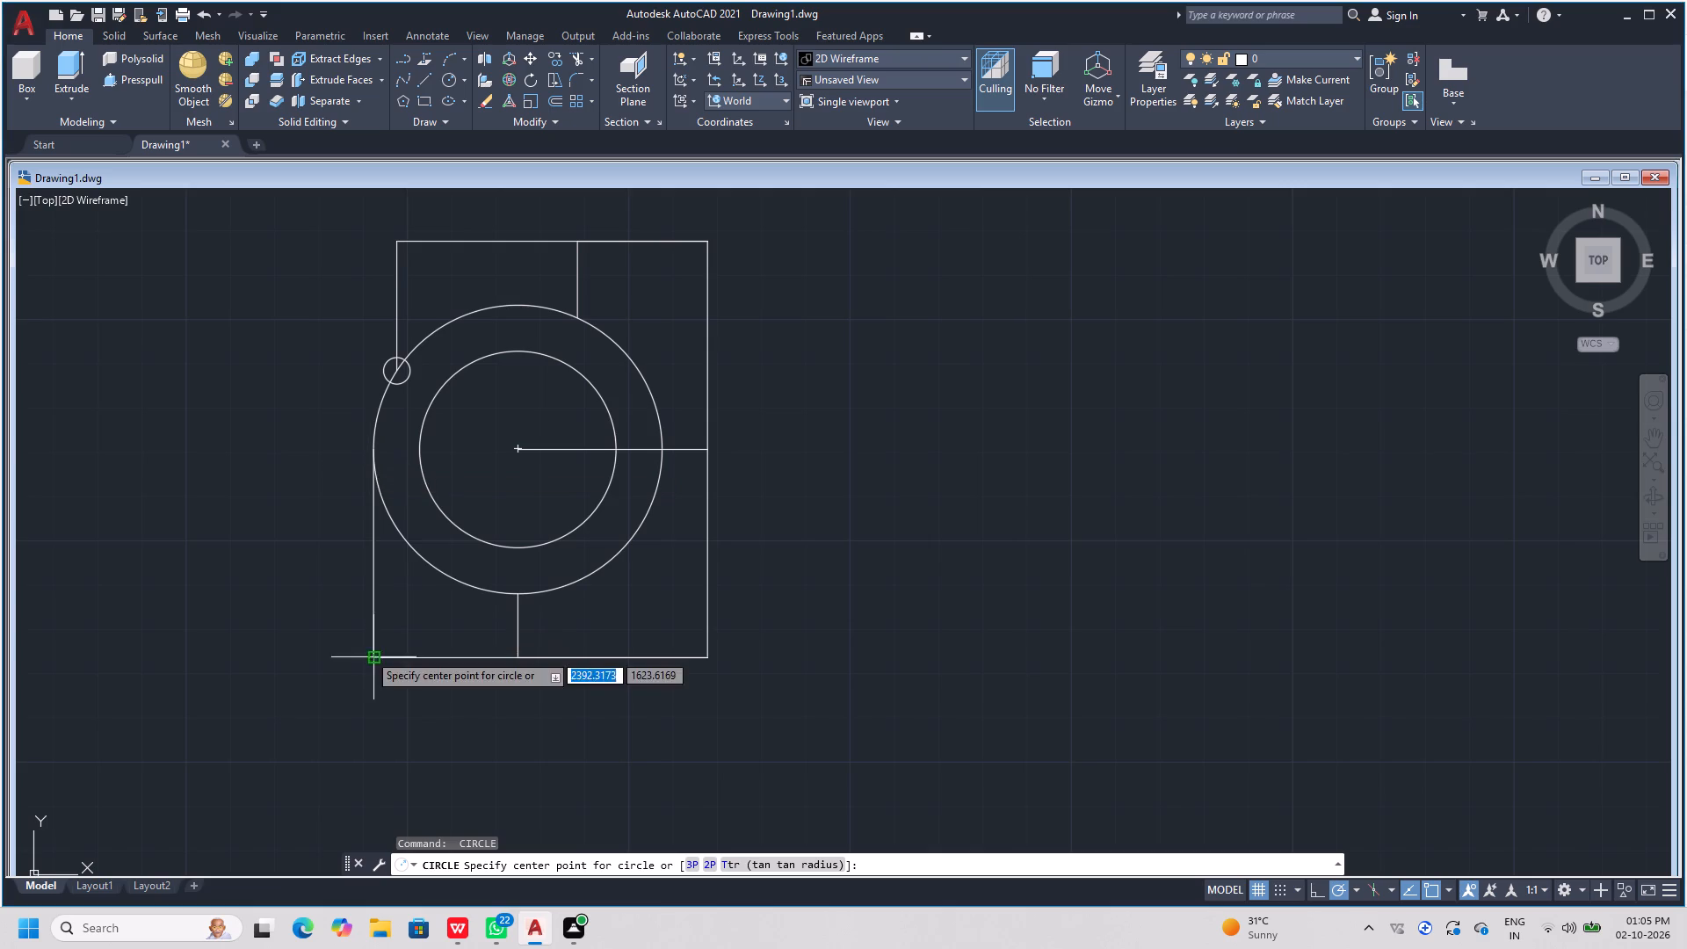
scroll(358, 477, "up", 3)
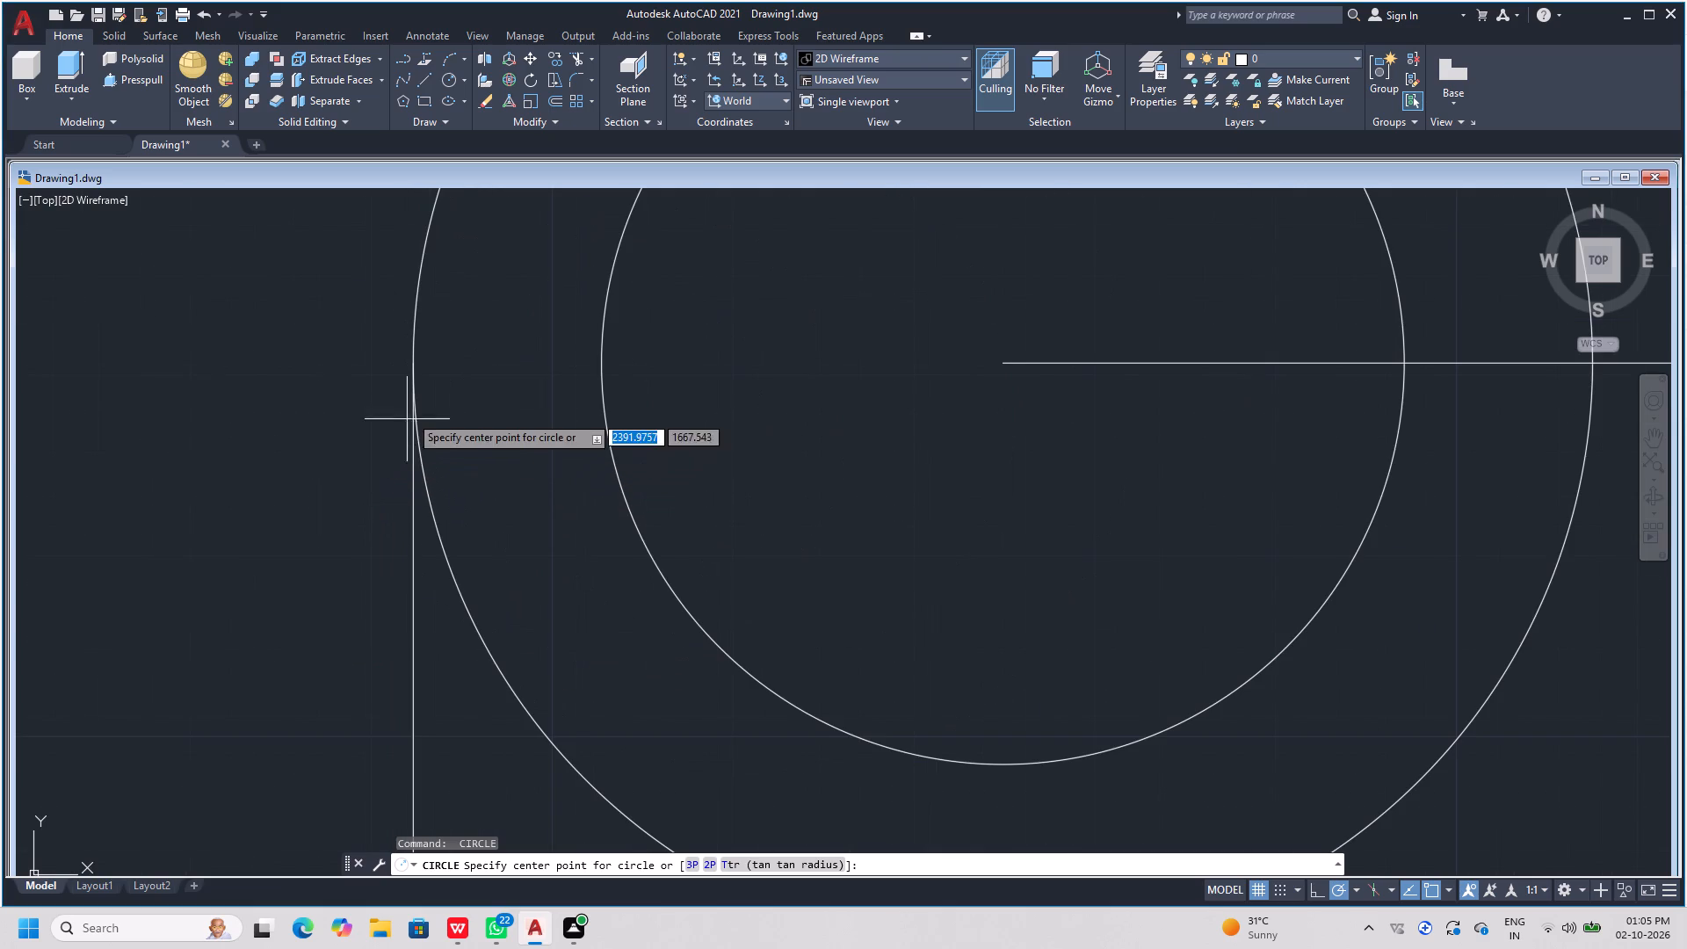
left_click(414, 366)
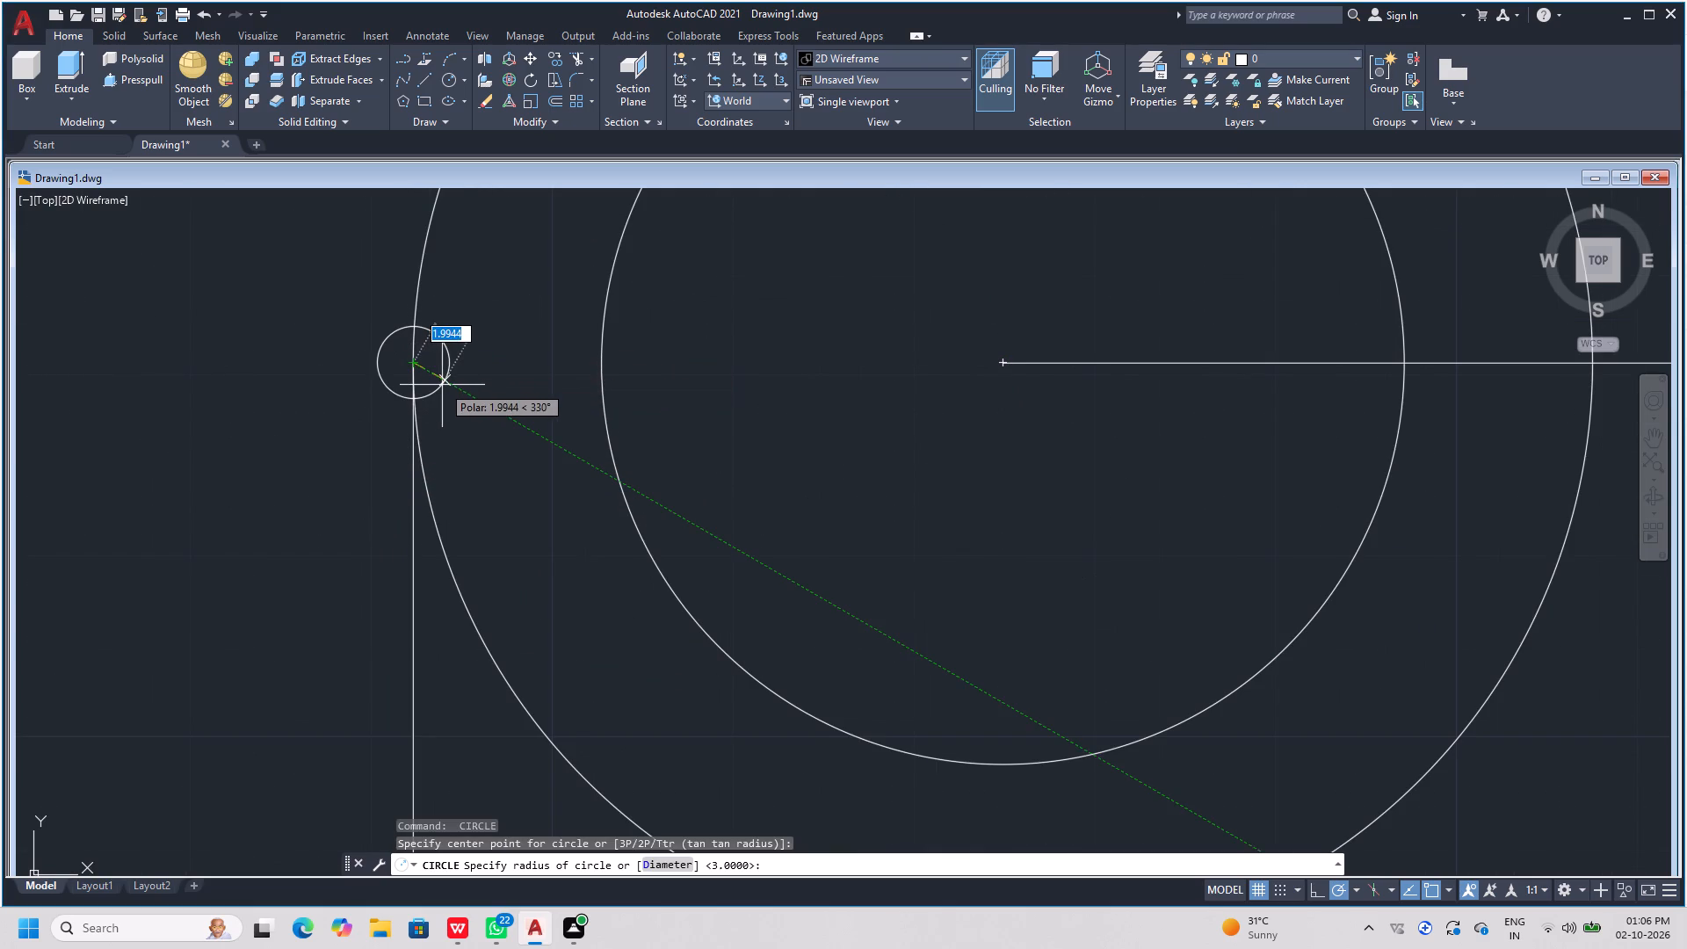
key("3")
key("Return")
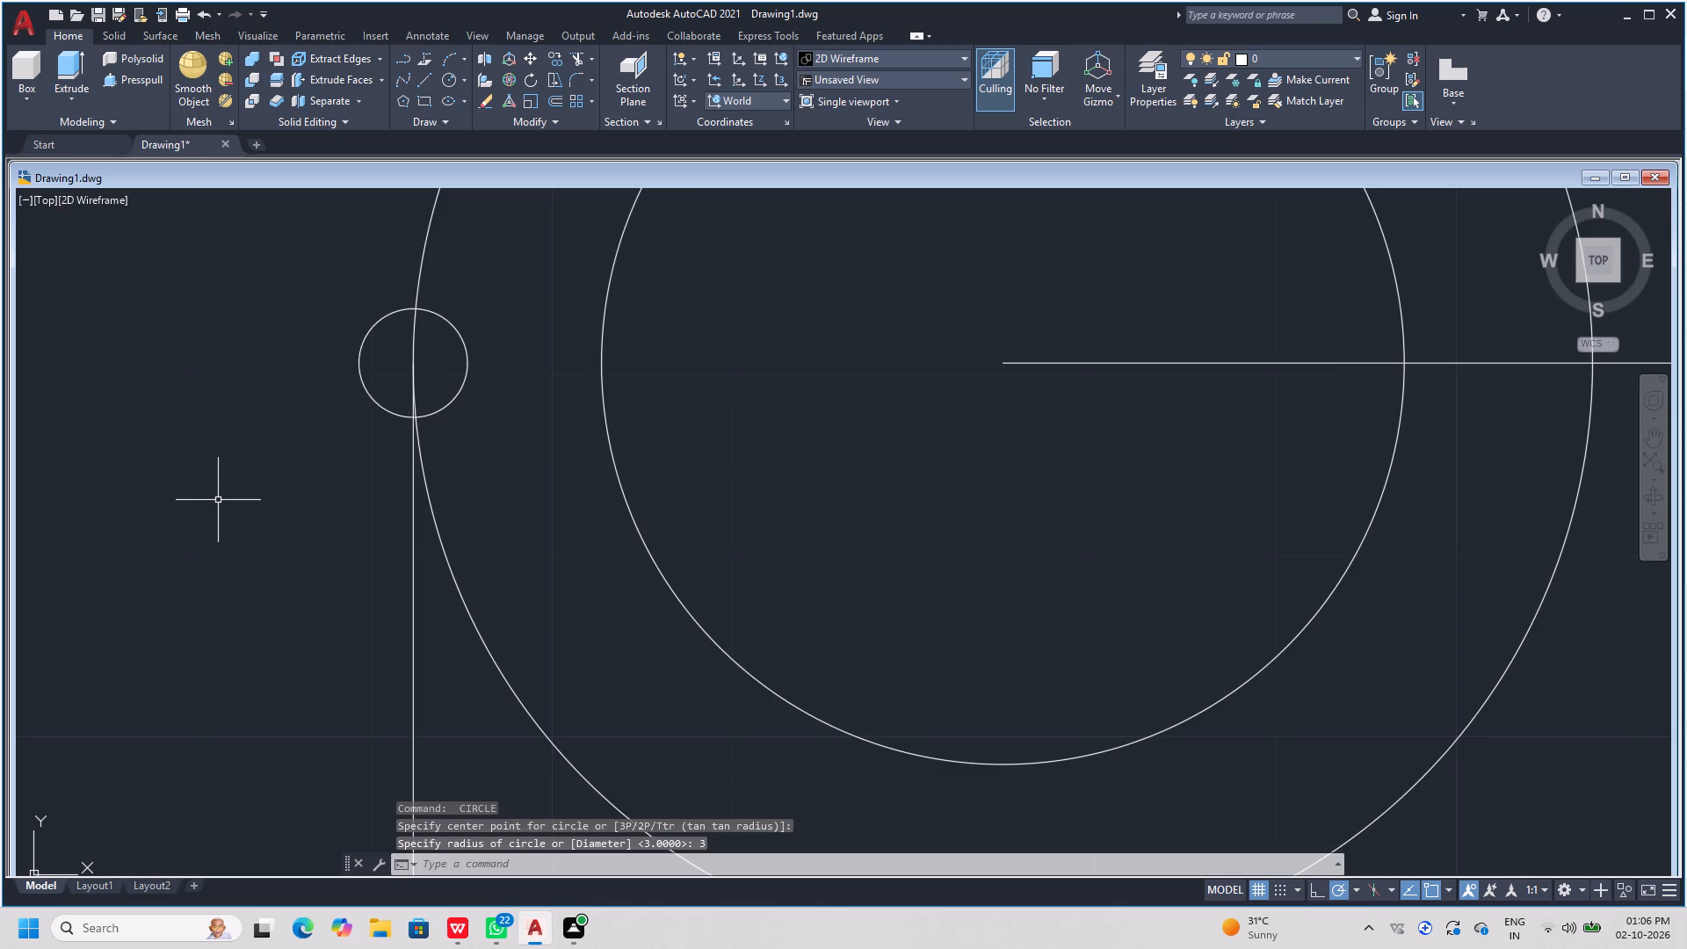
Draw a line joining the centres of the two small radius 3 circles.
scroll(217, 501, "down", 3)
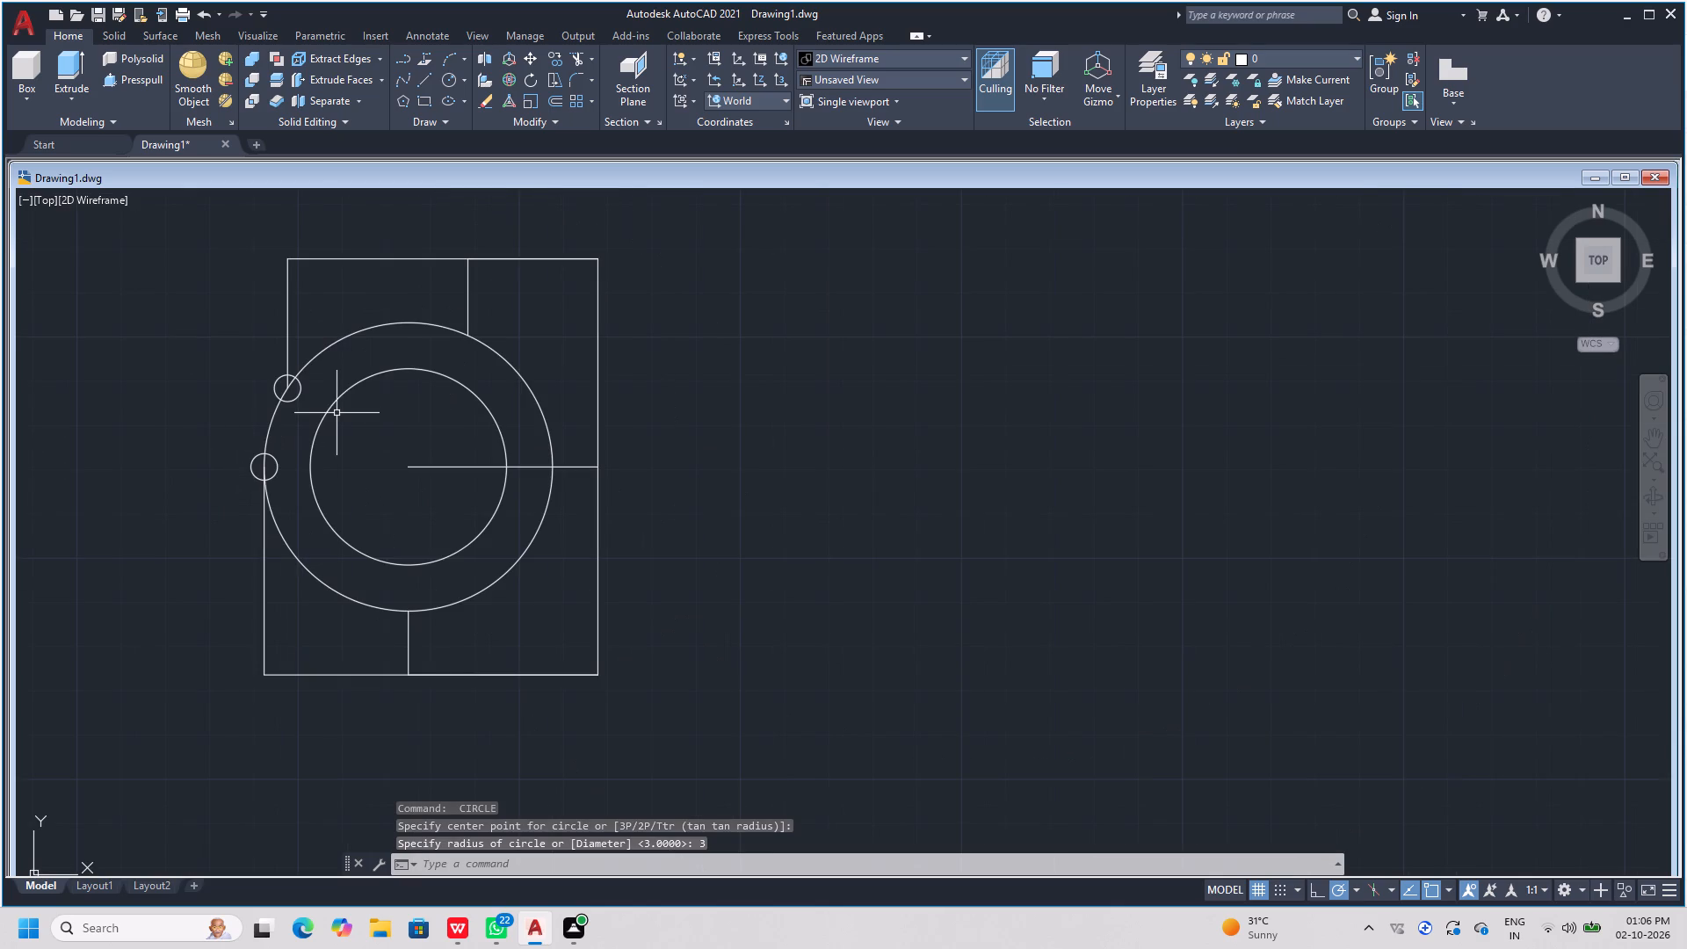
scroll(337, 413, "up", 1)
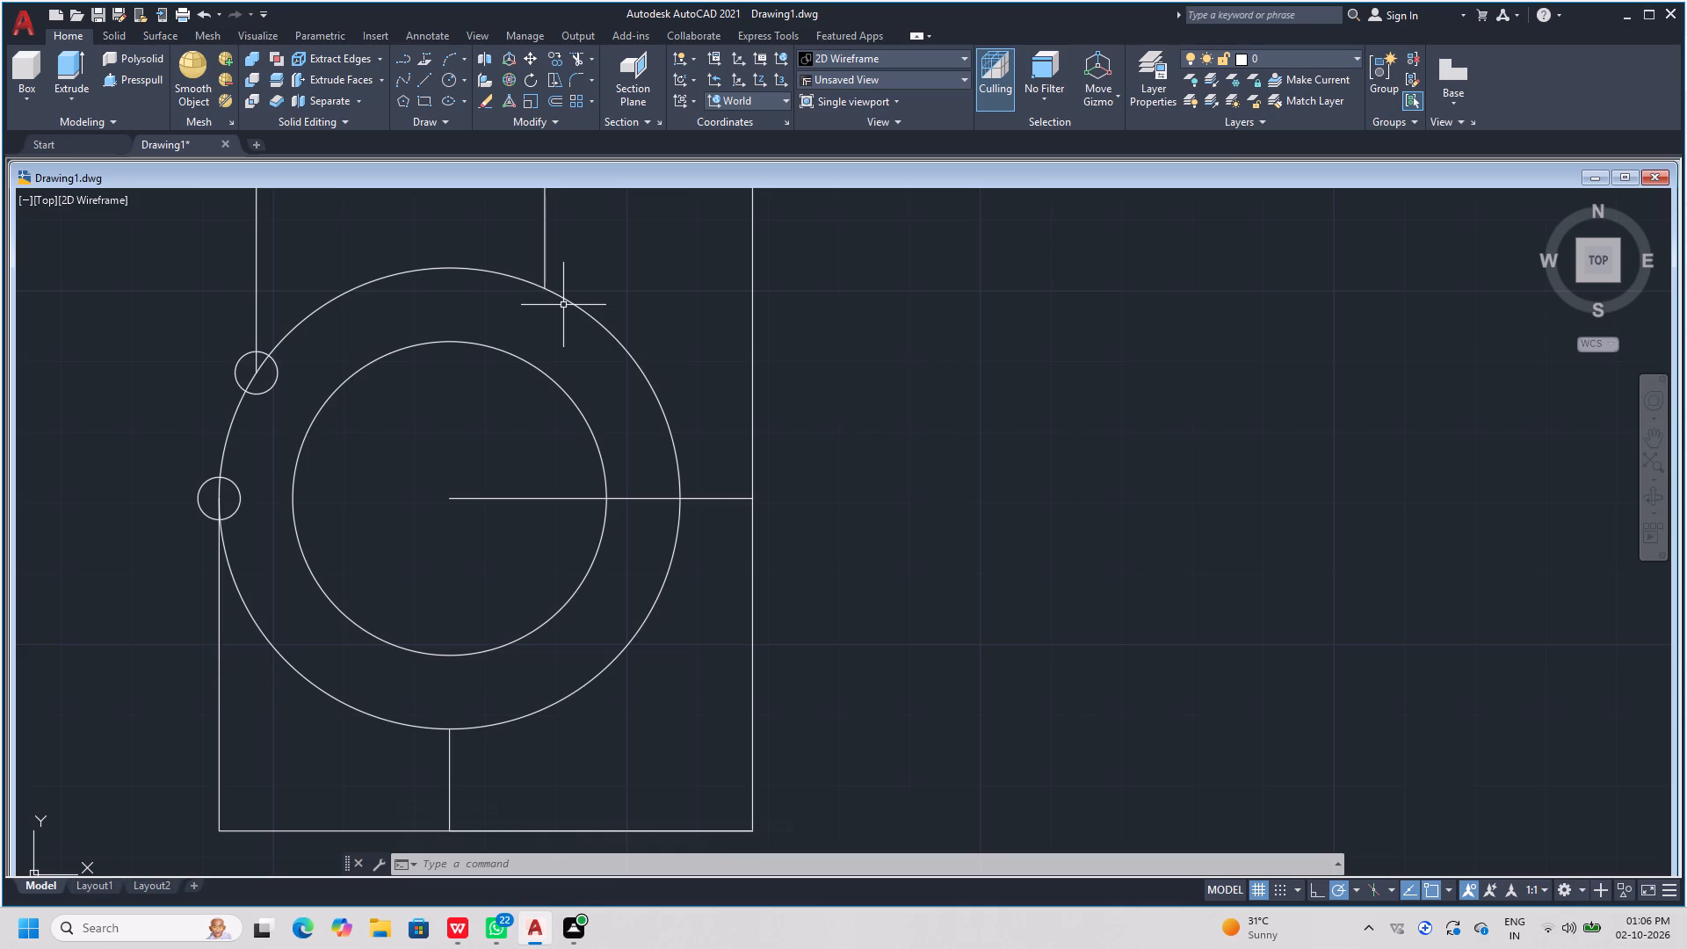
key("Escape")
key("Escape")
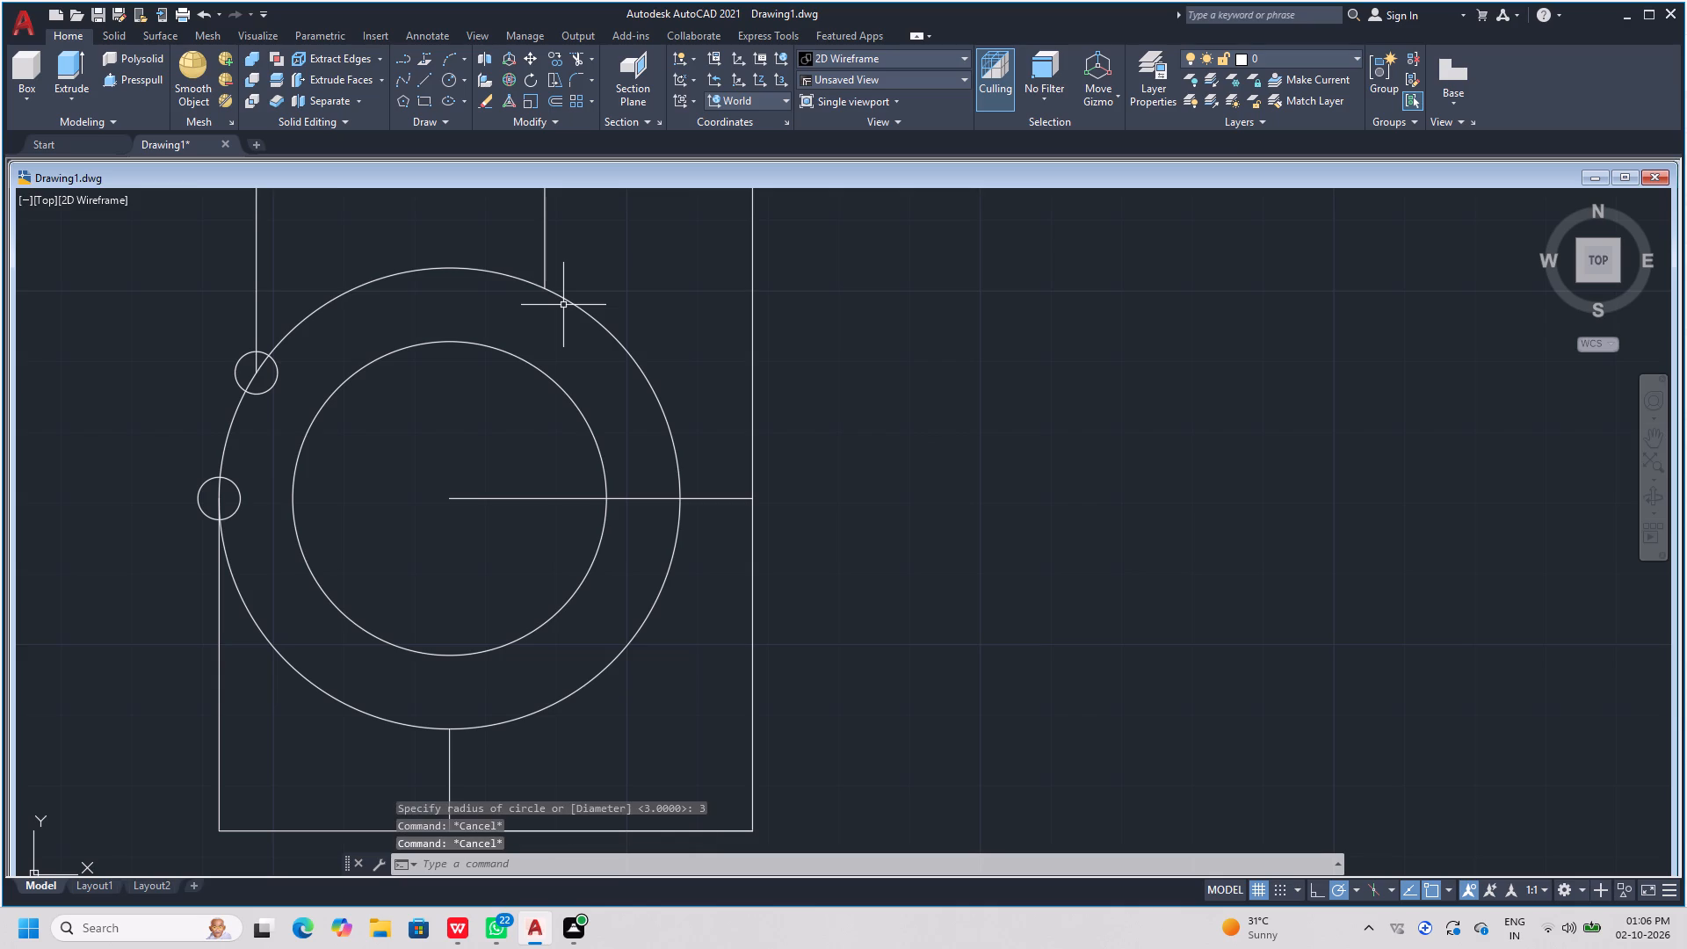
type("l")
key("space")
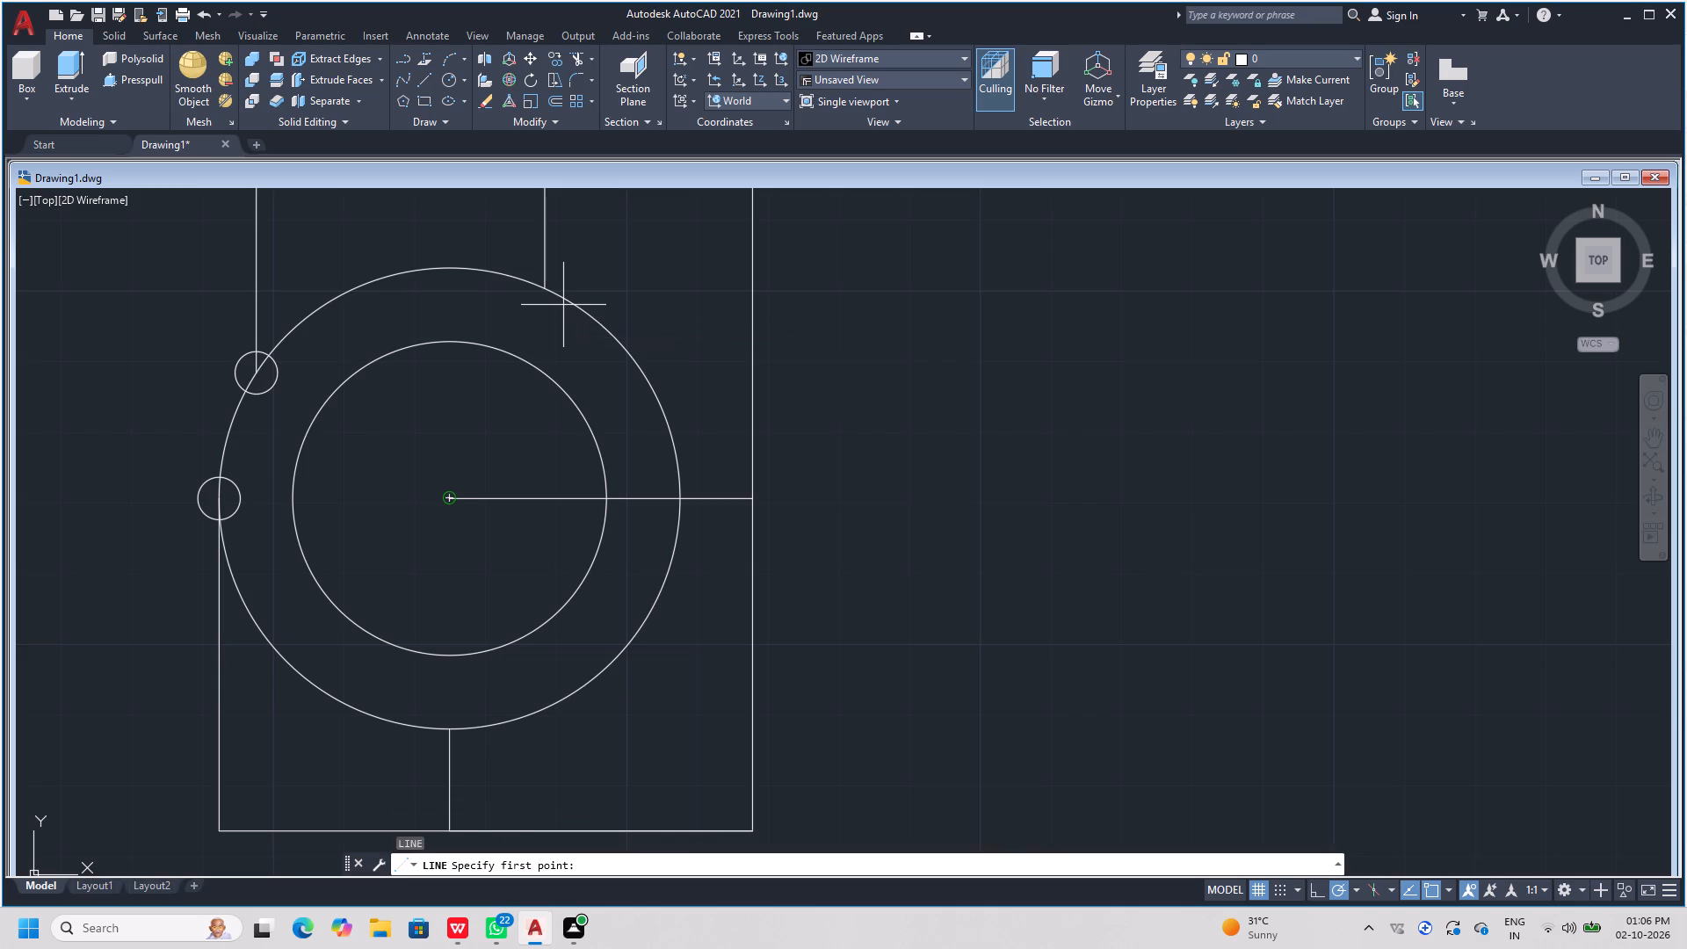
left_click(257, 373)
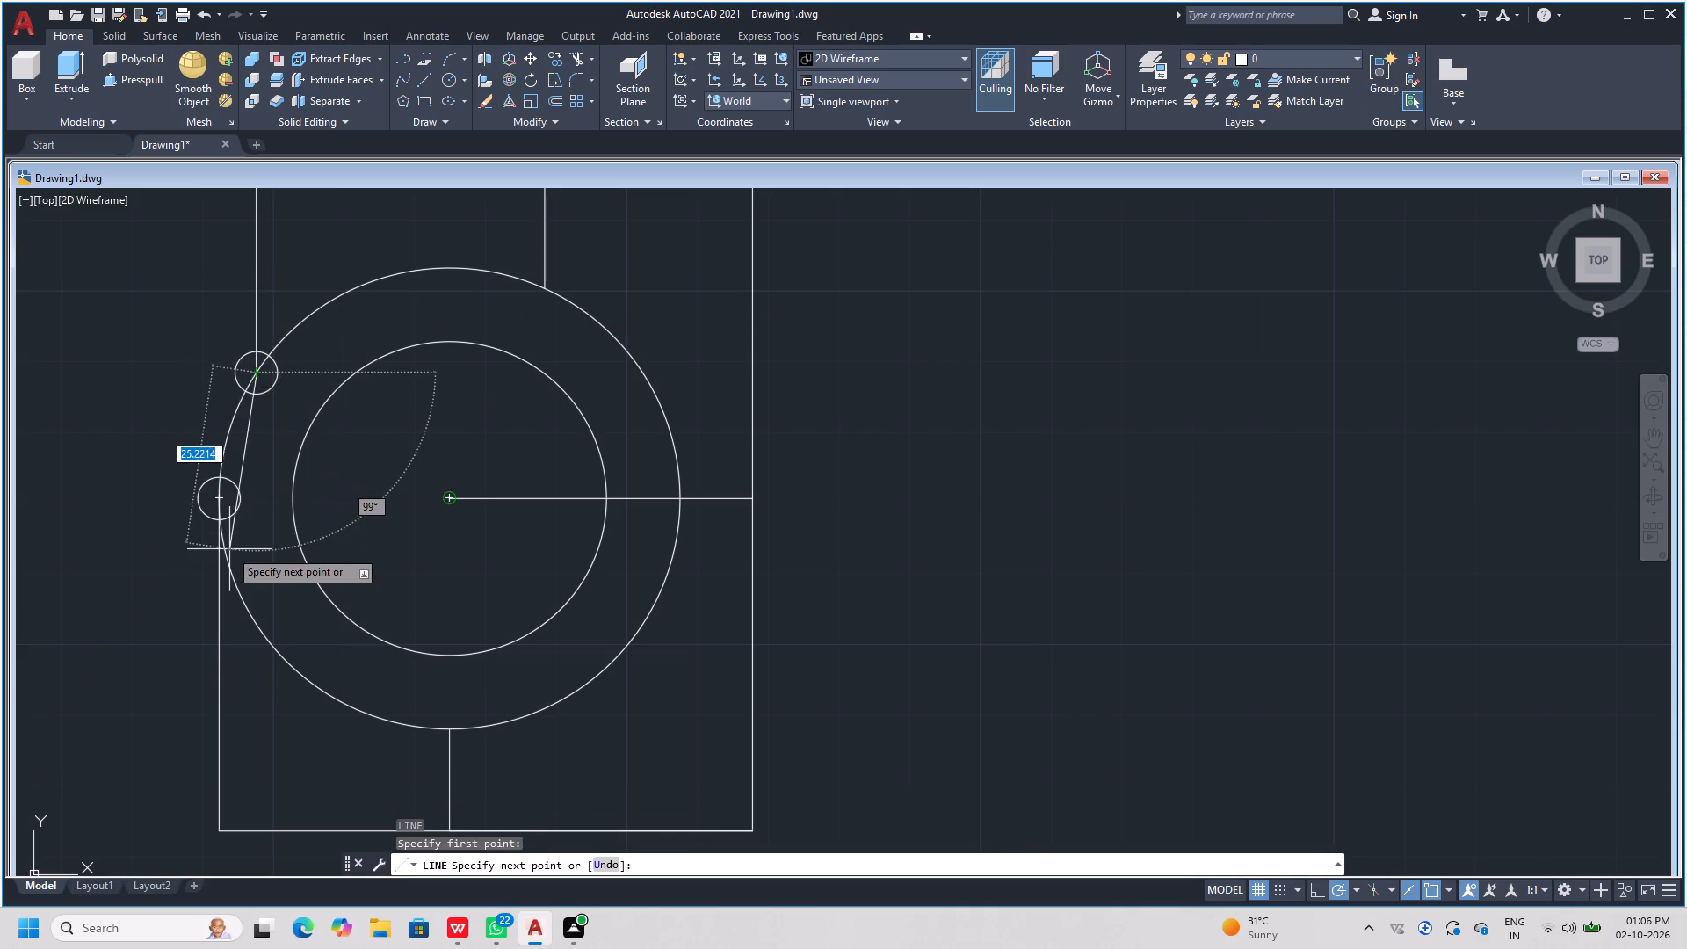
left_click(224, 493)
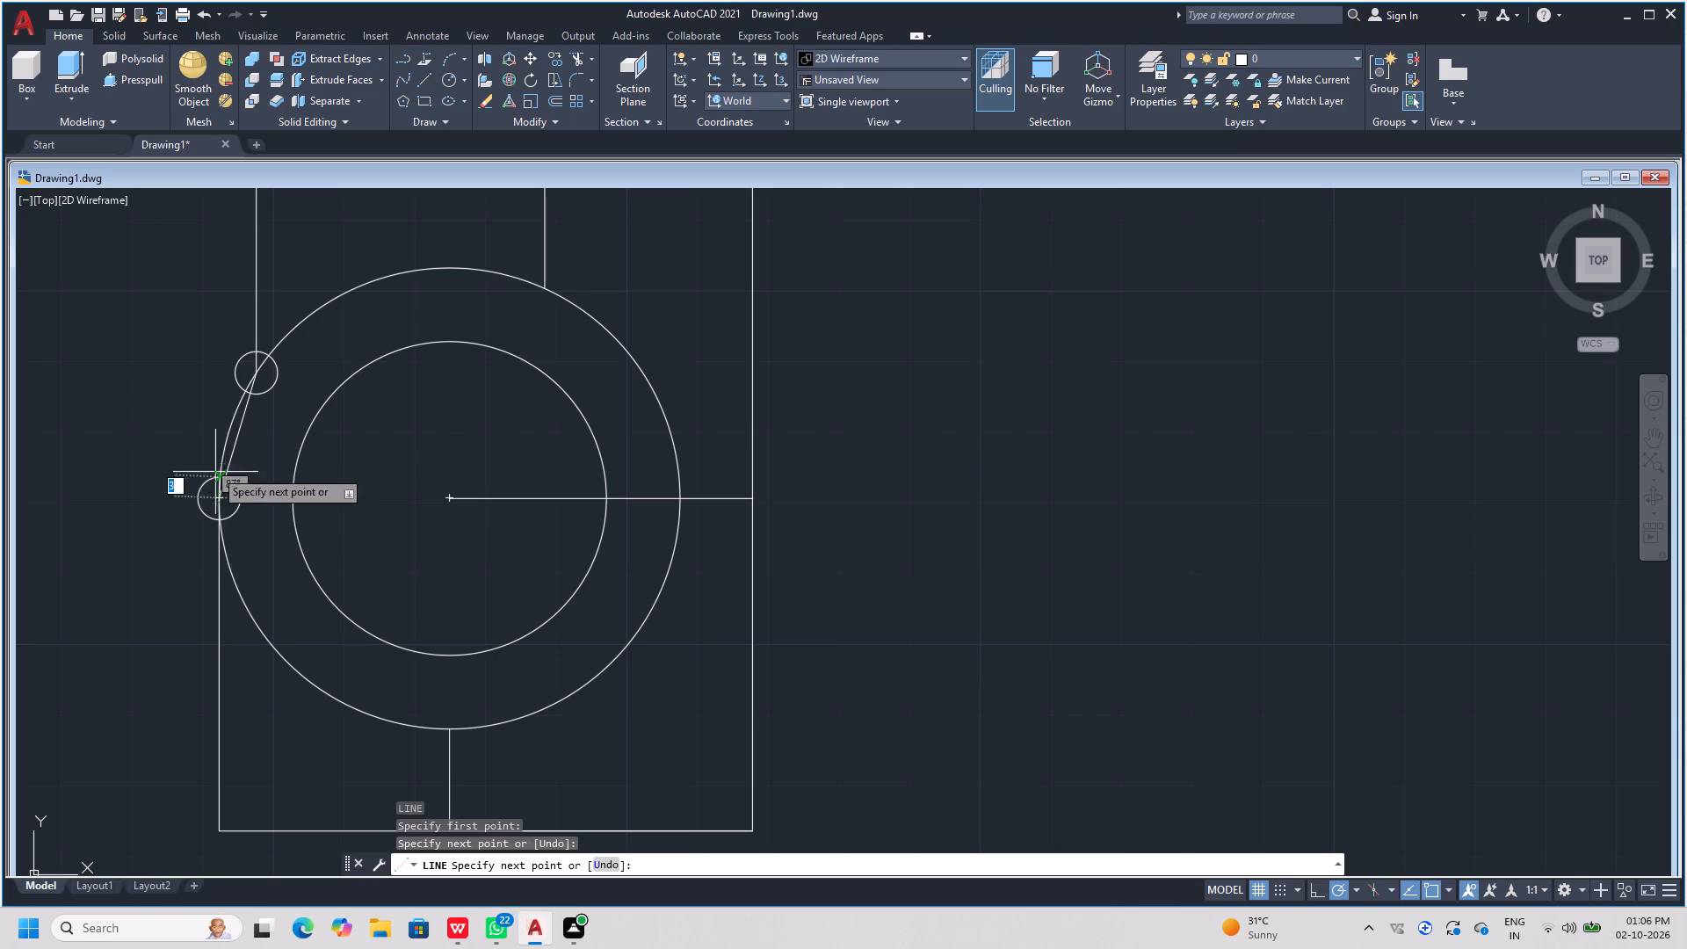
key("Return")
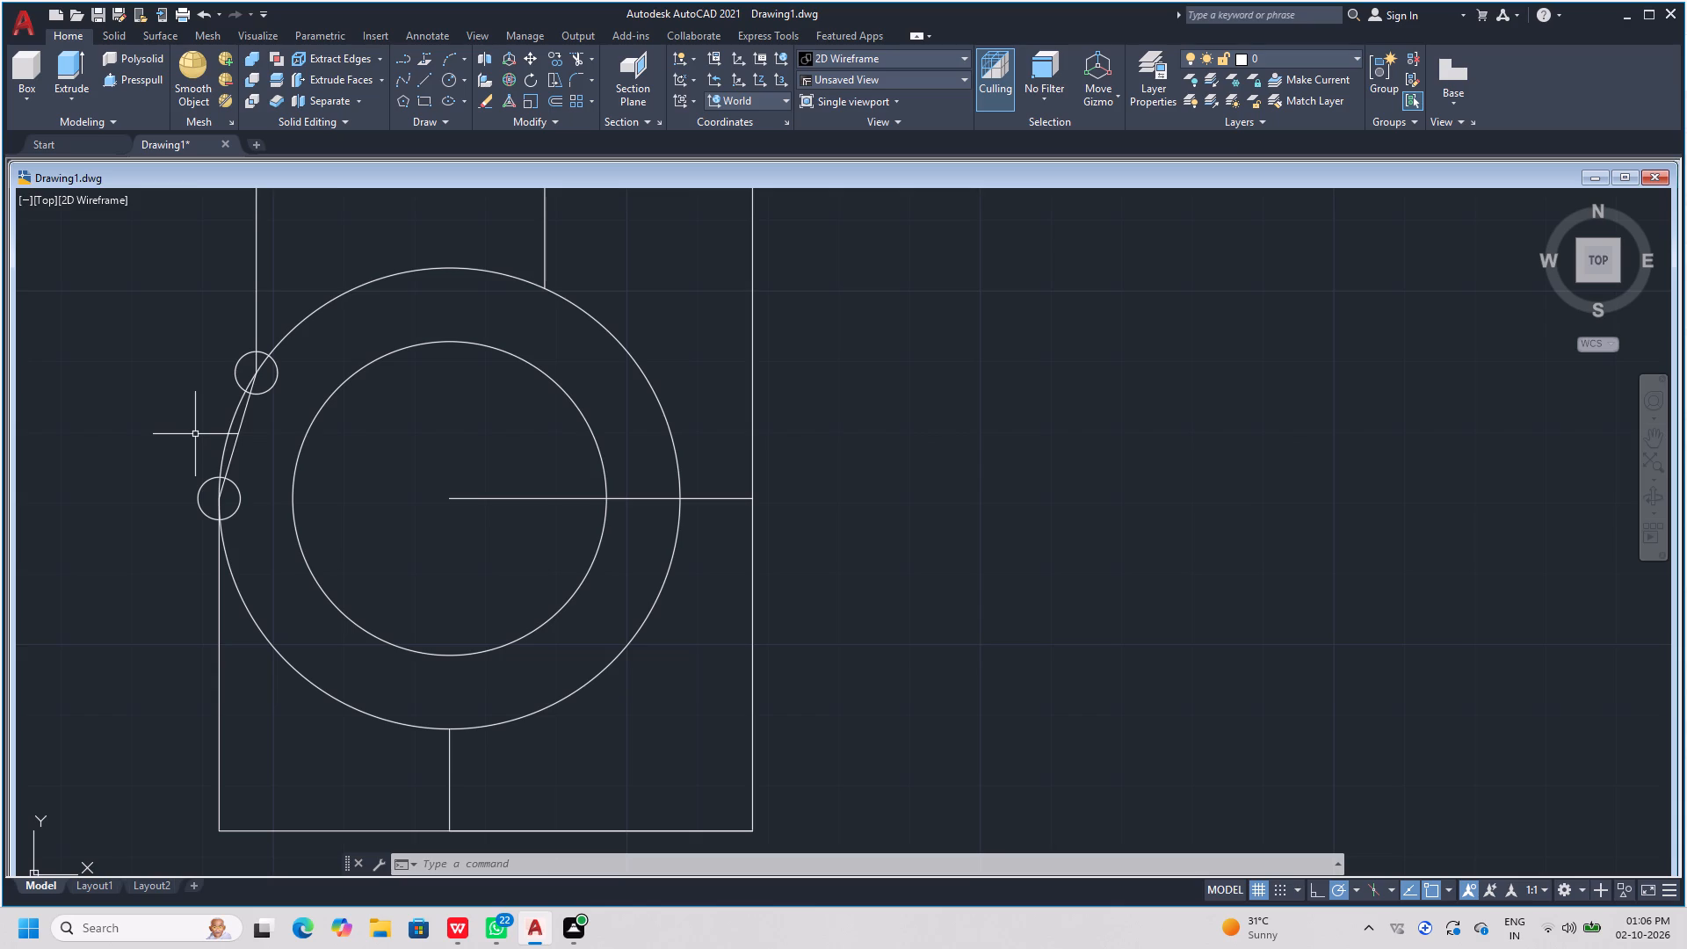
Draw a line from the concentric circles' centre to the midpoint of the line joining the small circles.
type("l")
key("space")
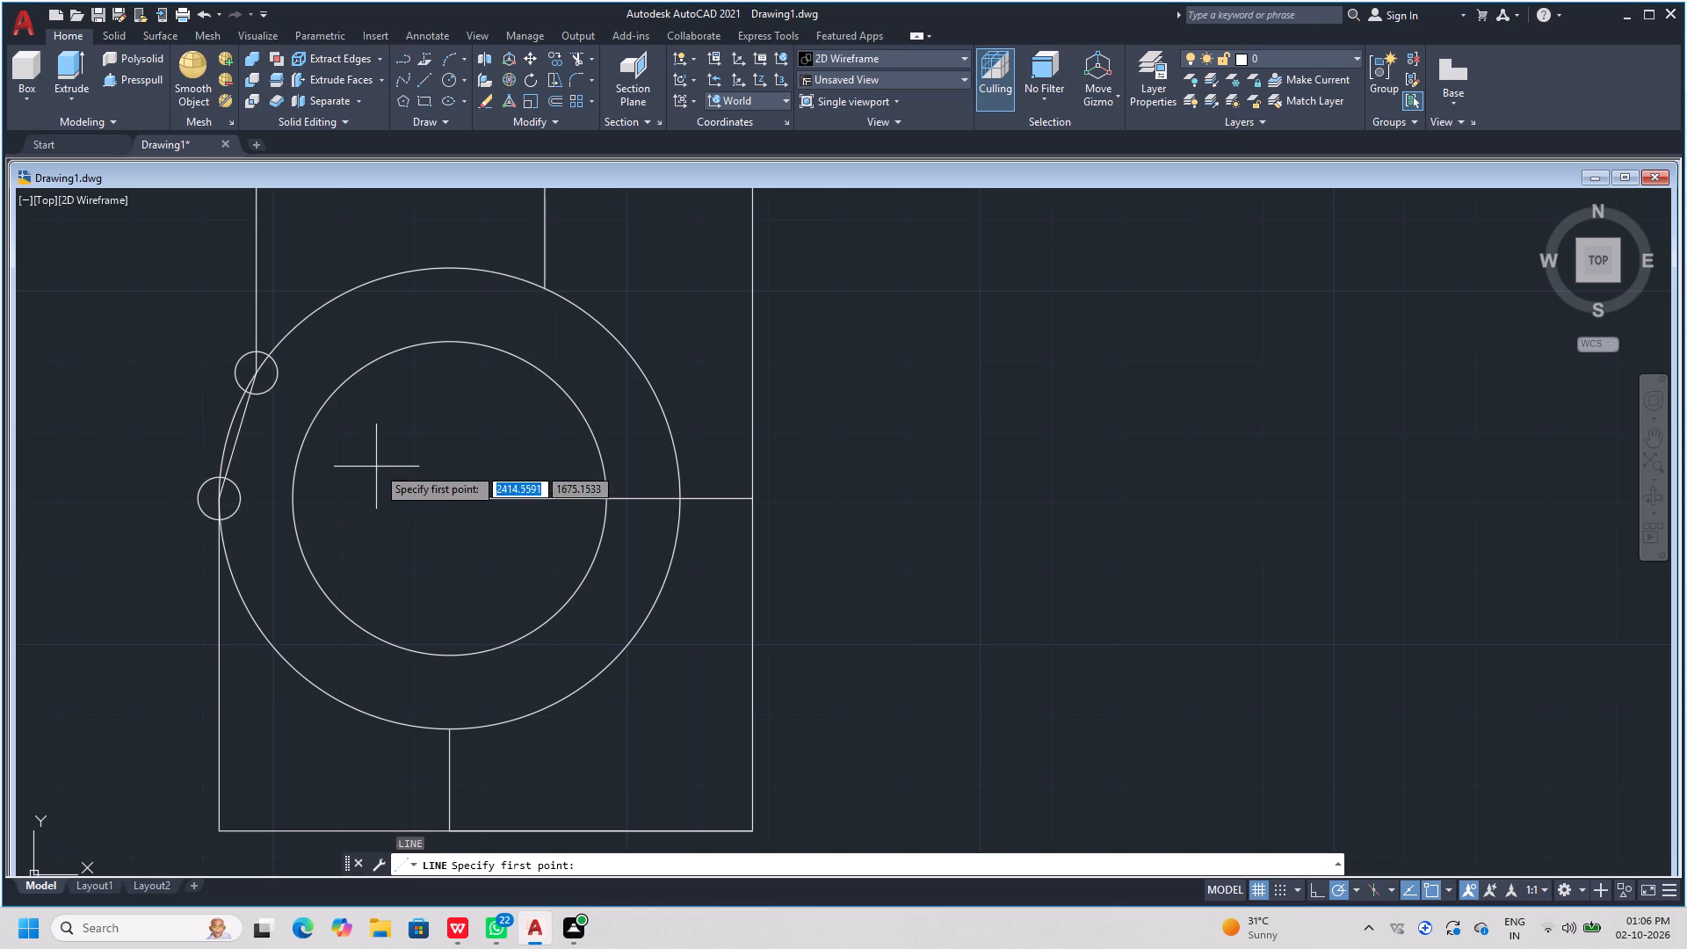
left_click(446, 499)
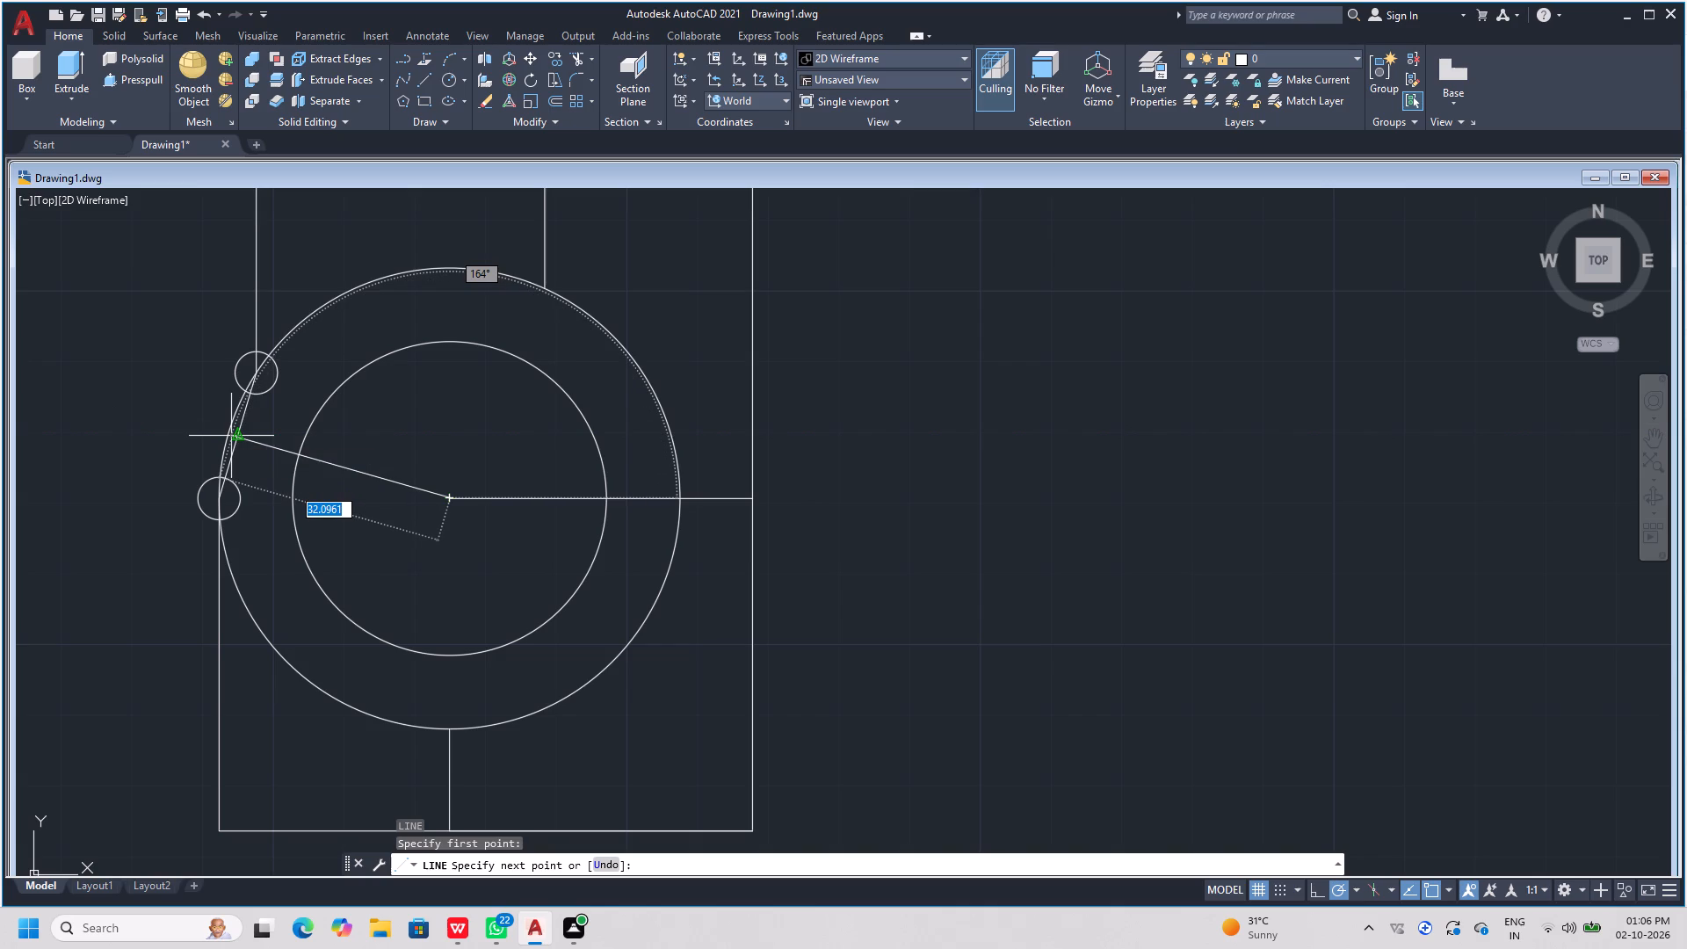
scroll(234, 437, "up", 2)
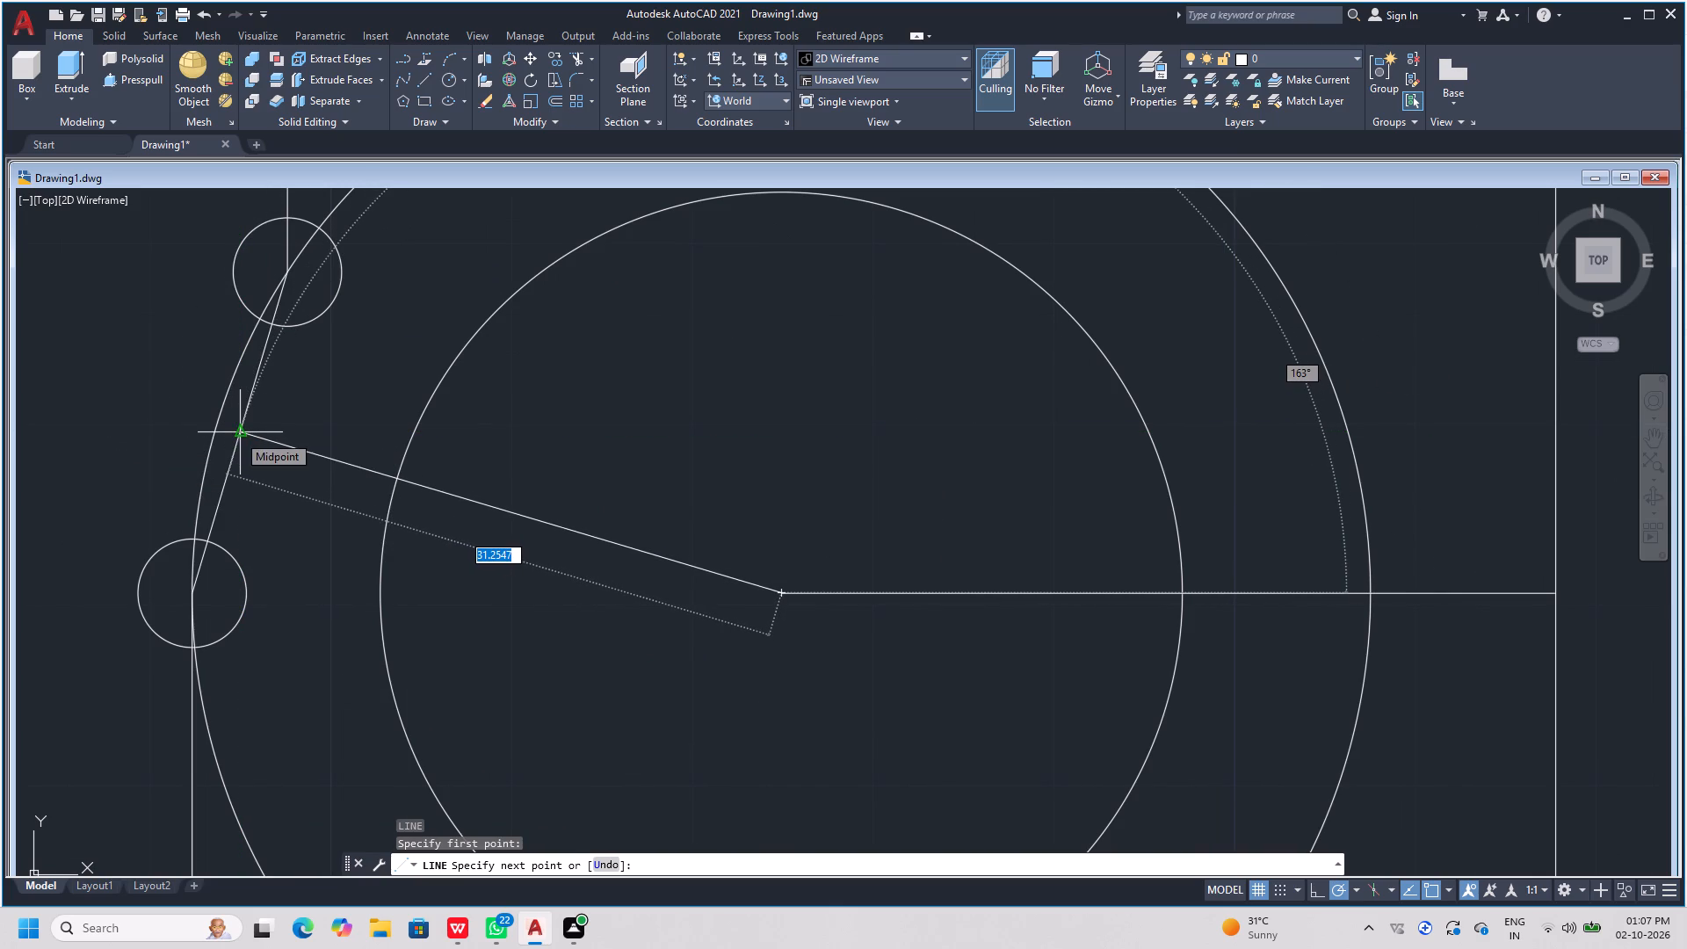
left_click(237, 434)
key("space")
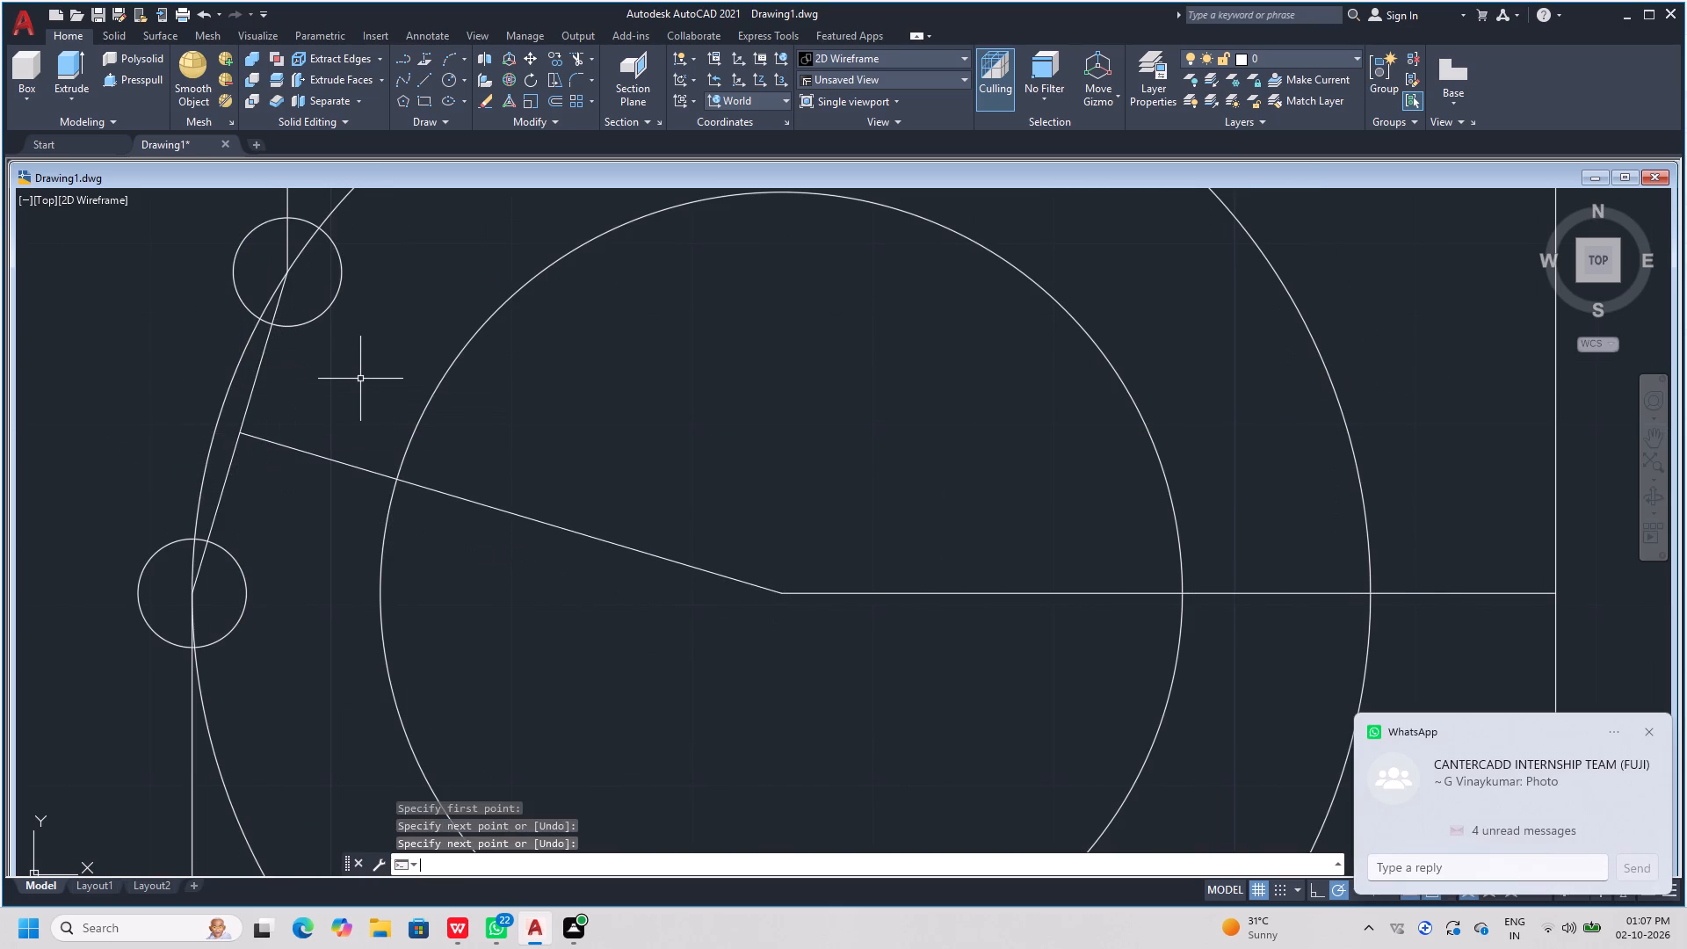
Draw a line about 51 long at 163° from the concentric circles' centre, through the joining line's midpoint and past the outer circle.
scroll(134, 427, "down", 2)
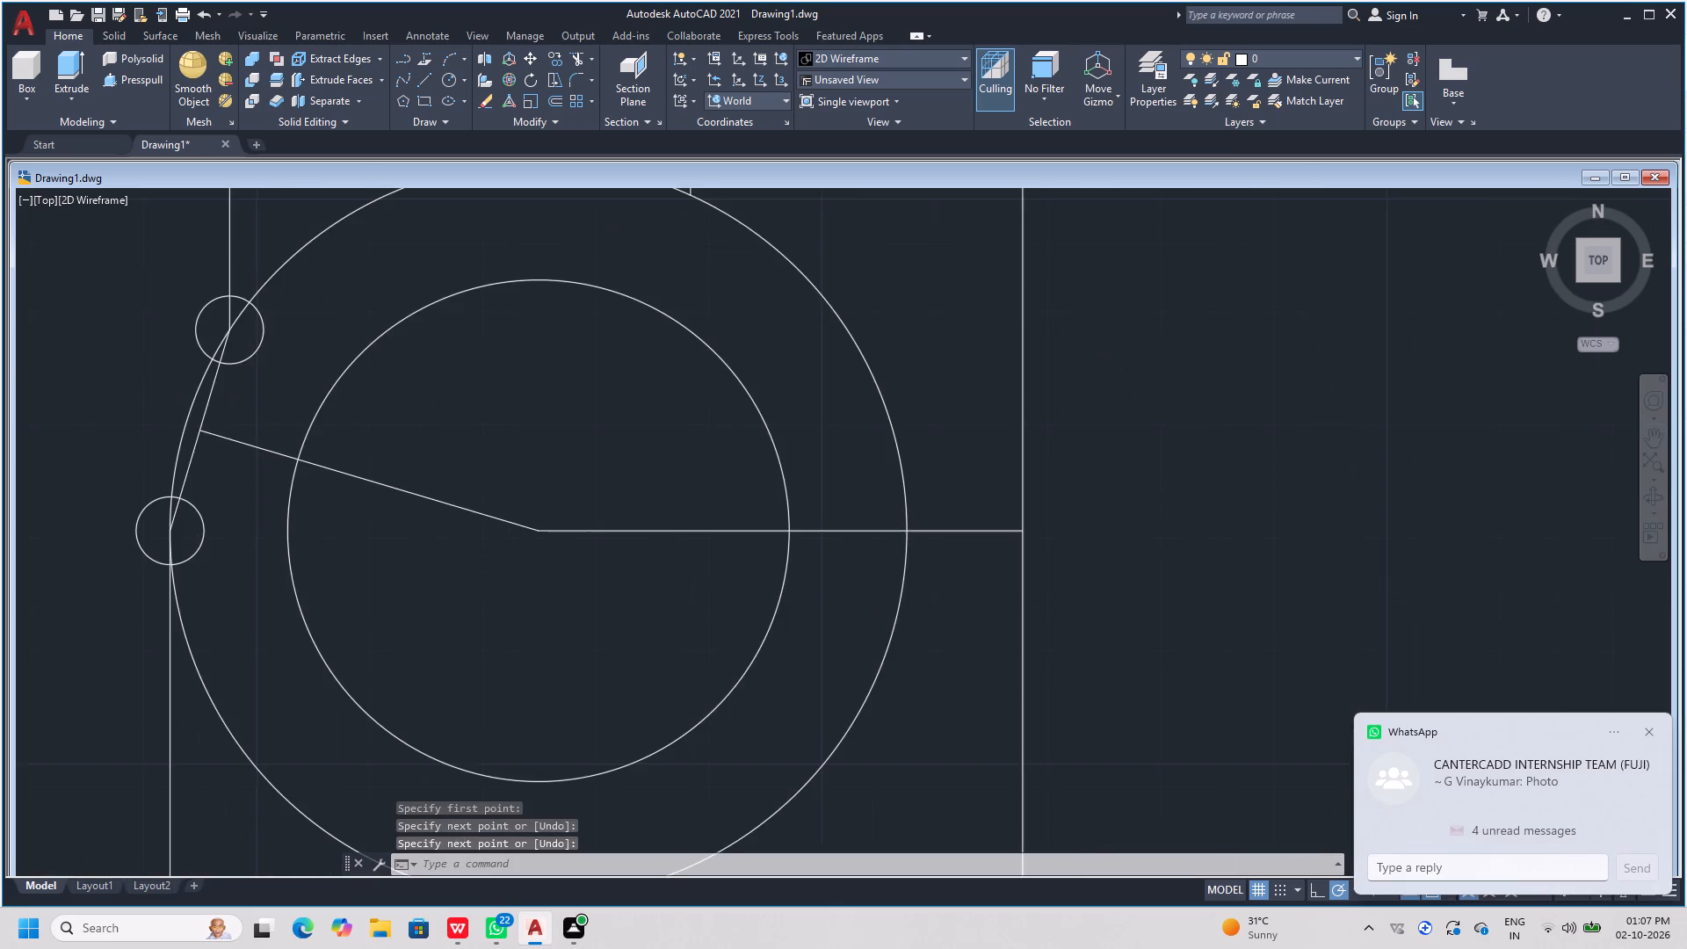
scroll(999, 404, "down", 1)
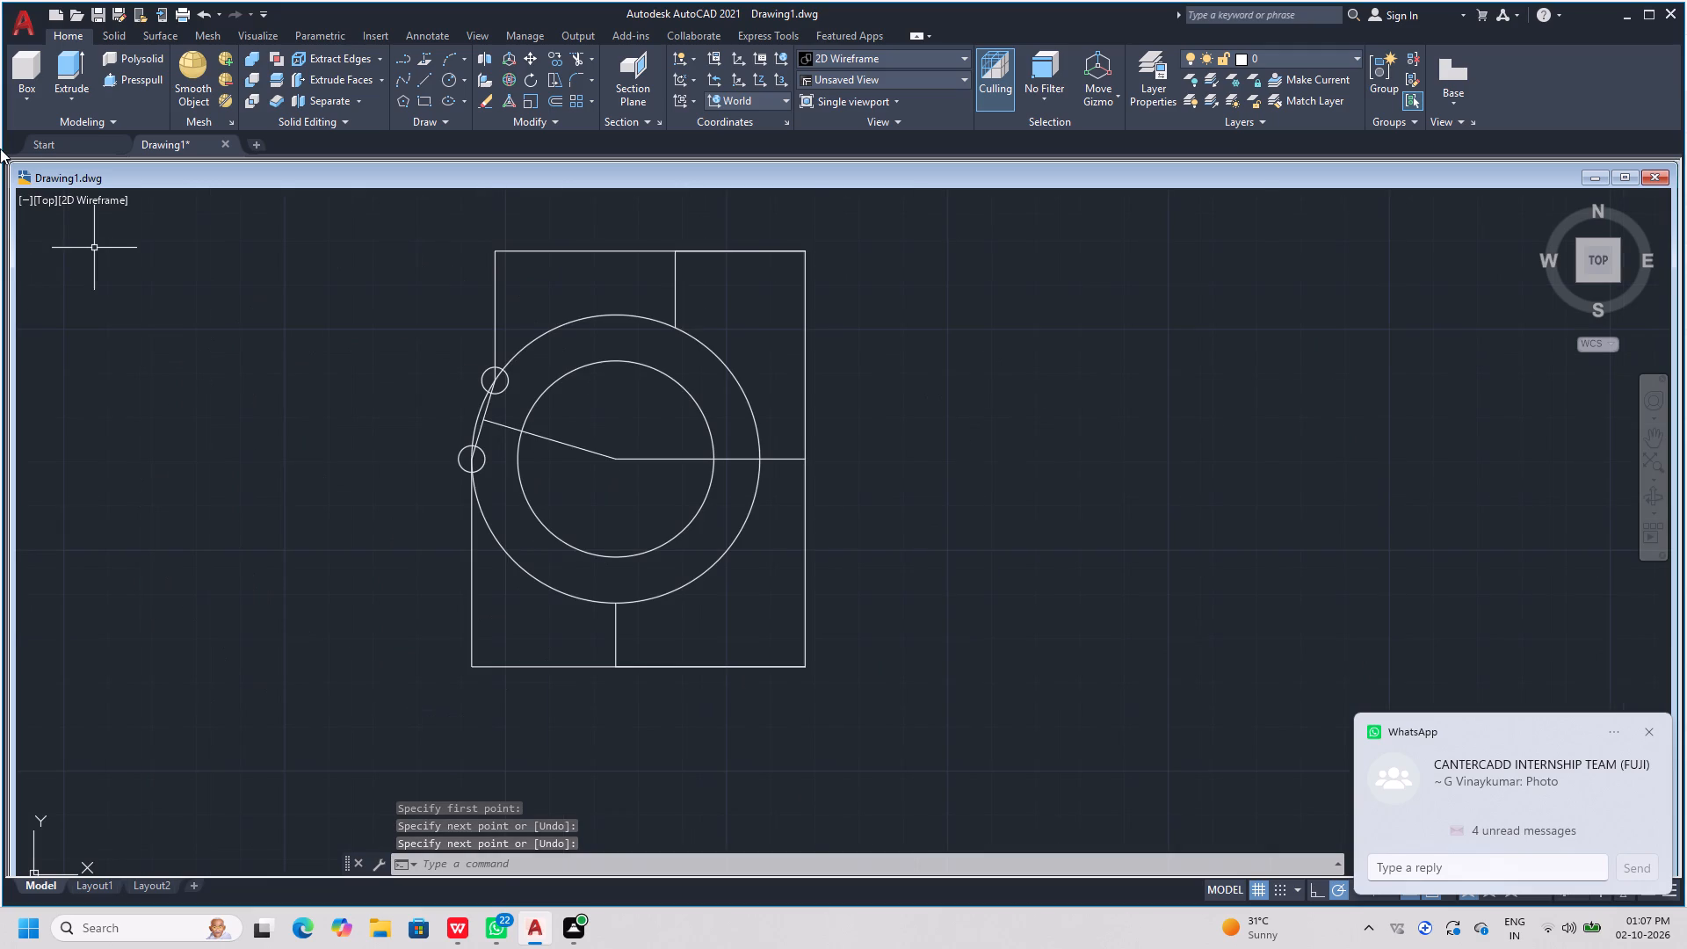
scroll(412, 293, "up", 1)
scroll(435, 381, "up", 1)
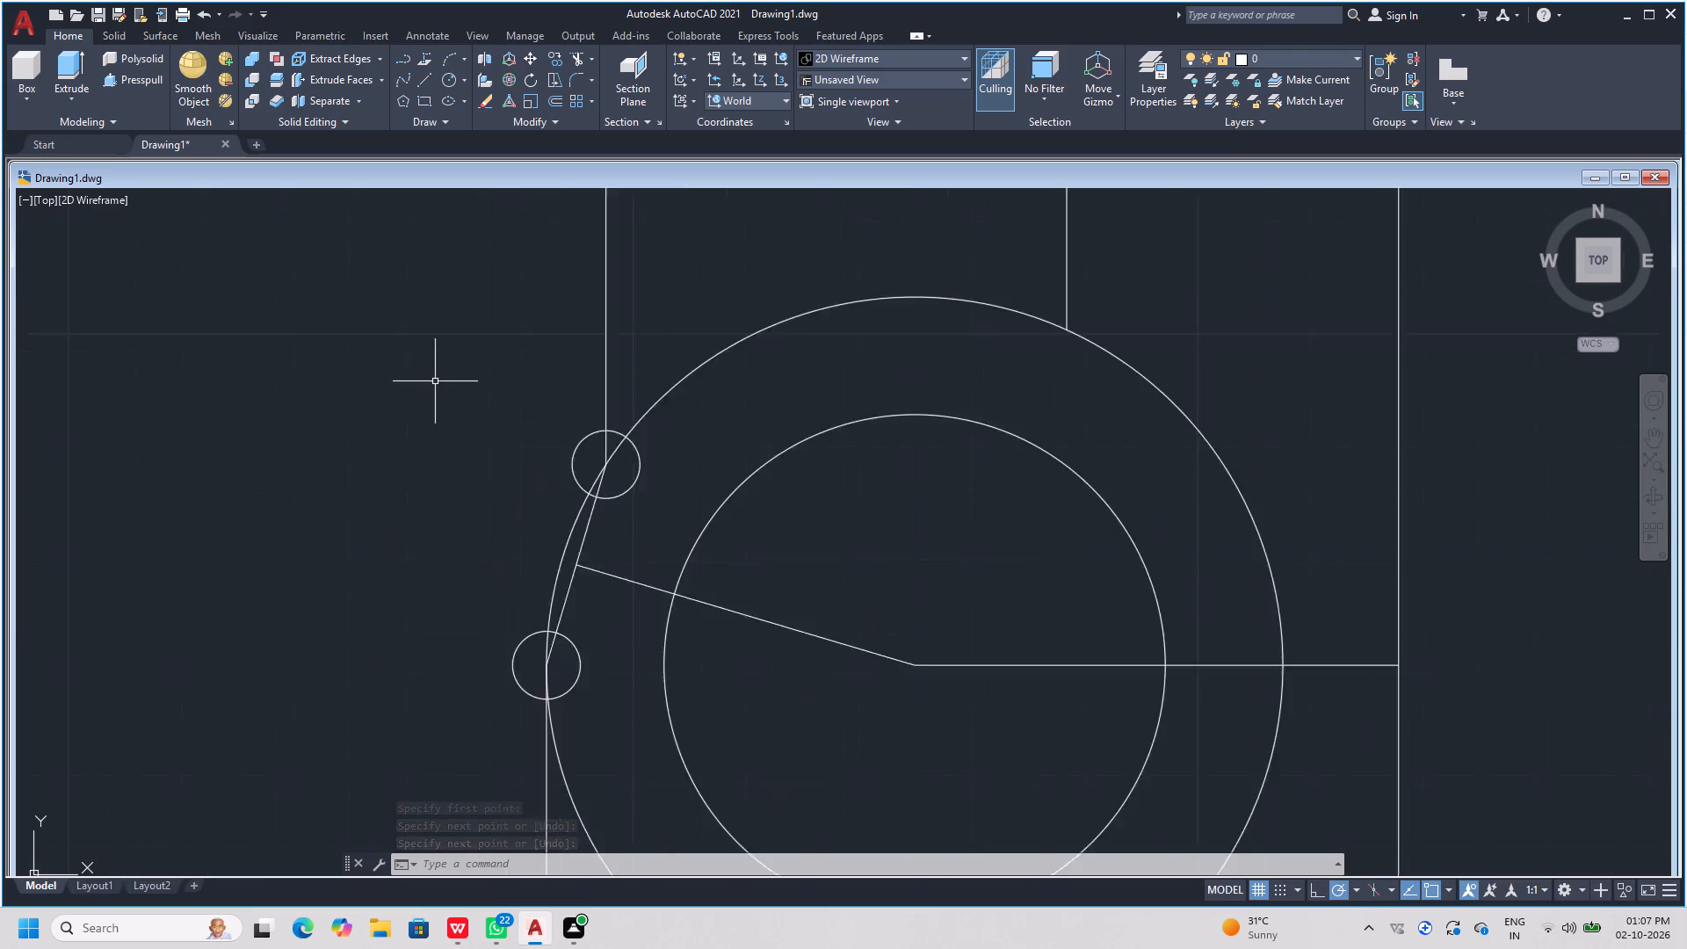
scroll(435, 381, "up", 1)
scroll(307, 397, "down", 1)
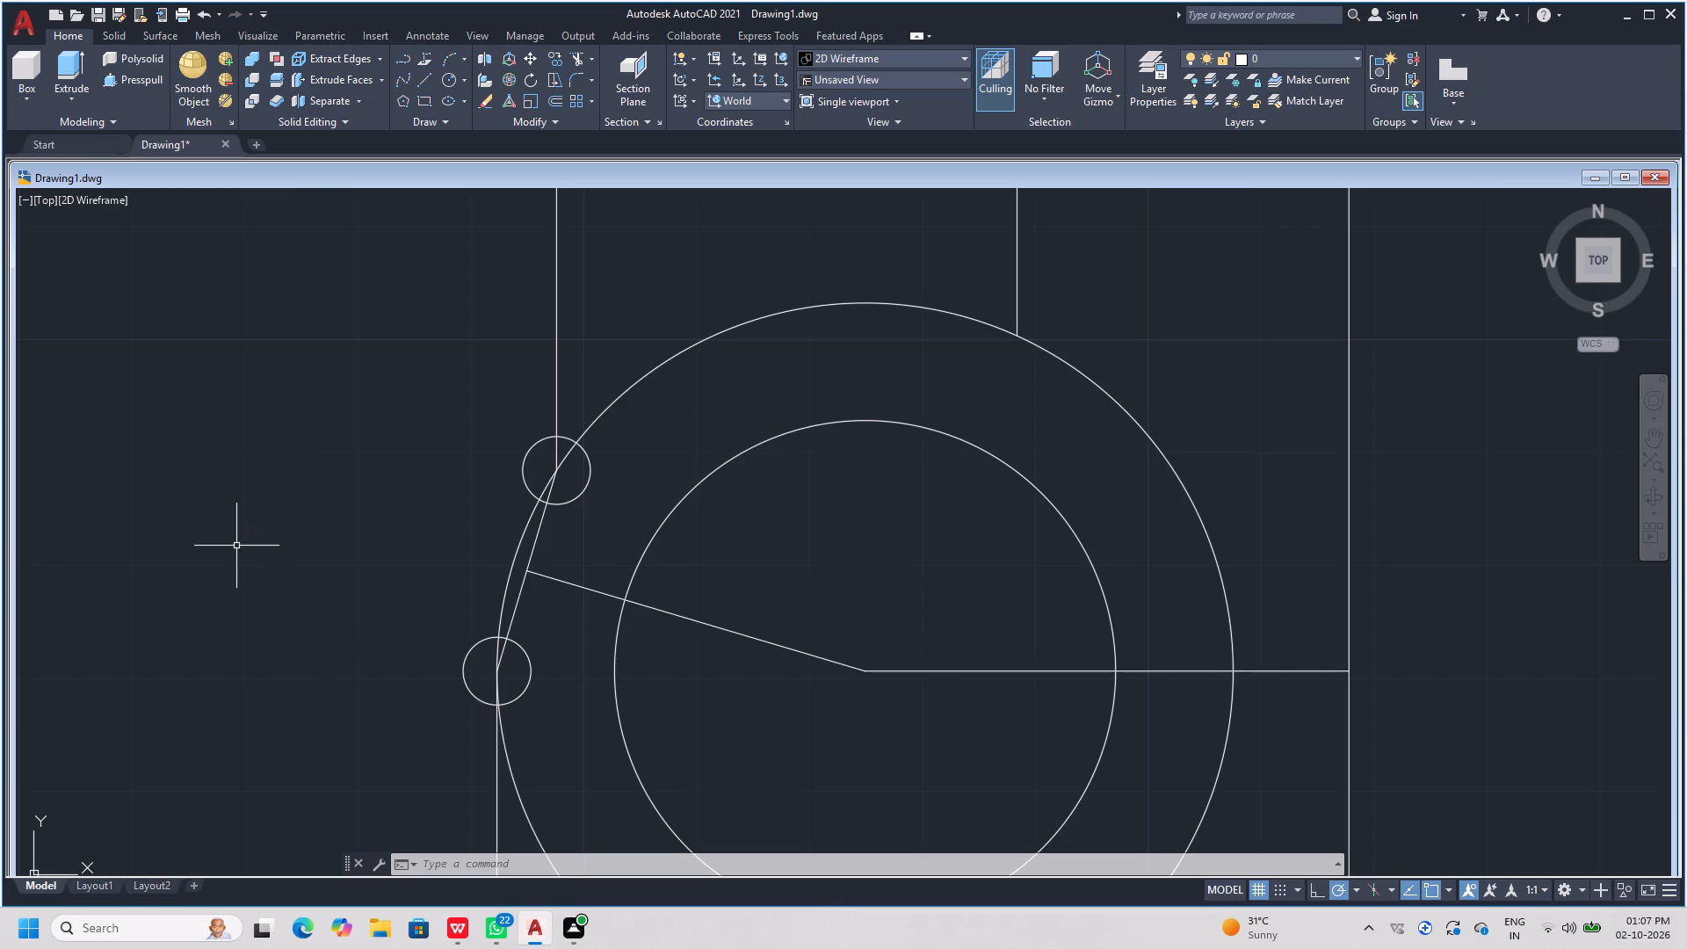
type("l")
key("space")
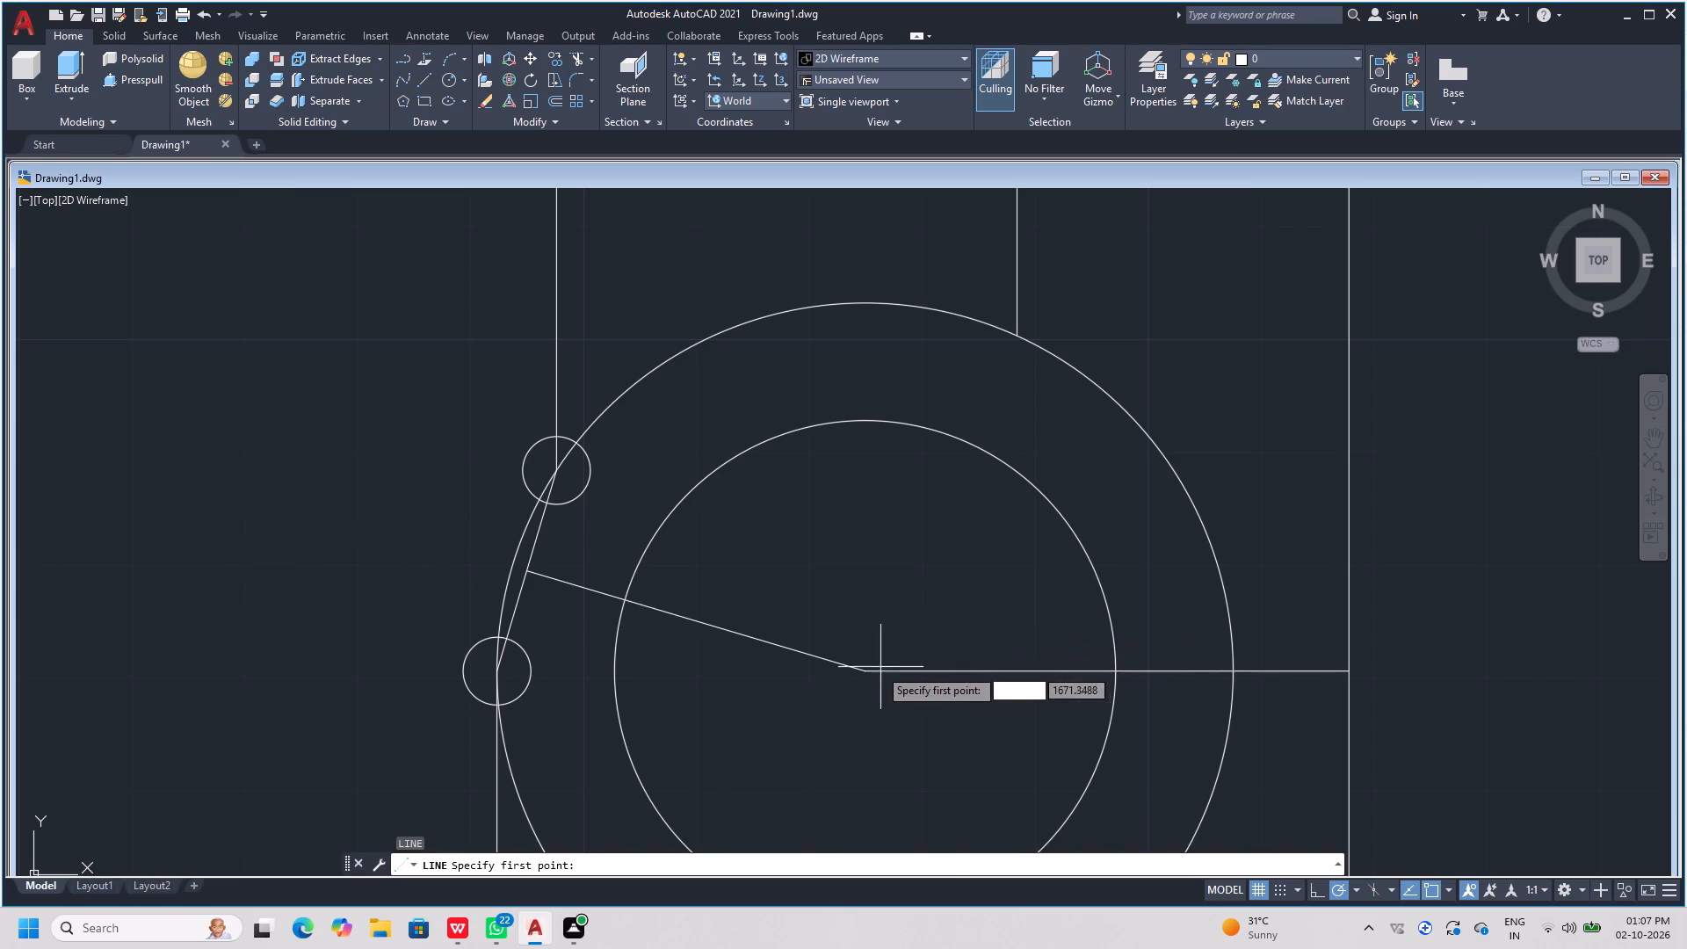
left_click(864, 674)
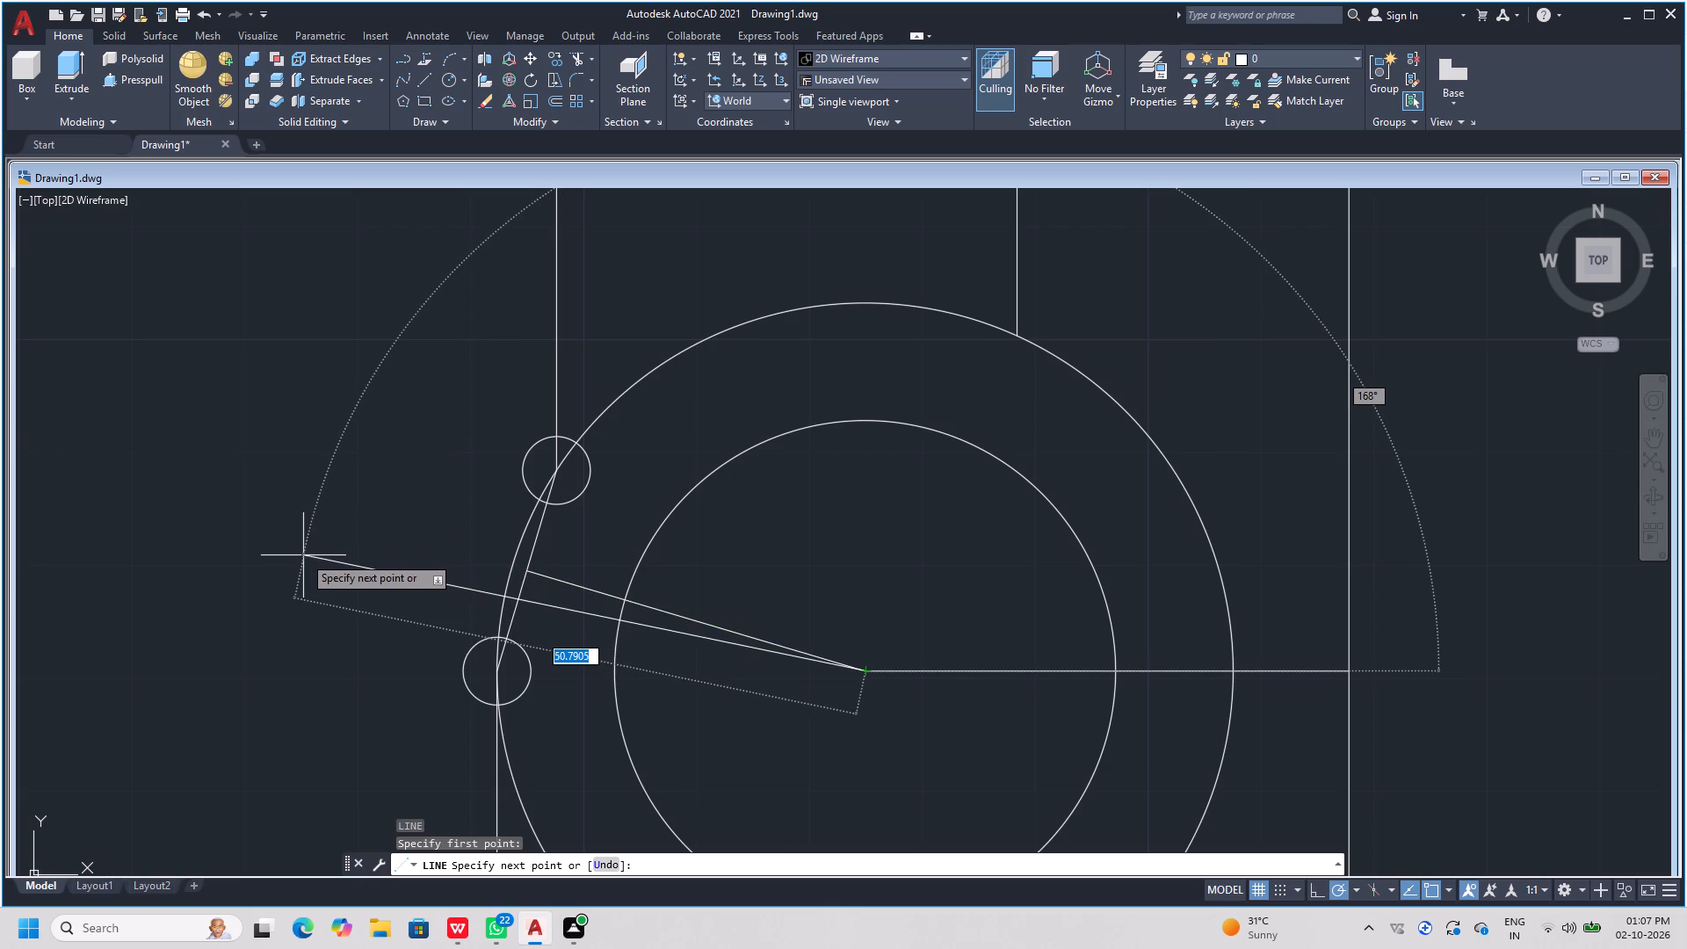
left_click(310, 508)
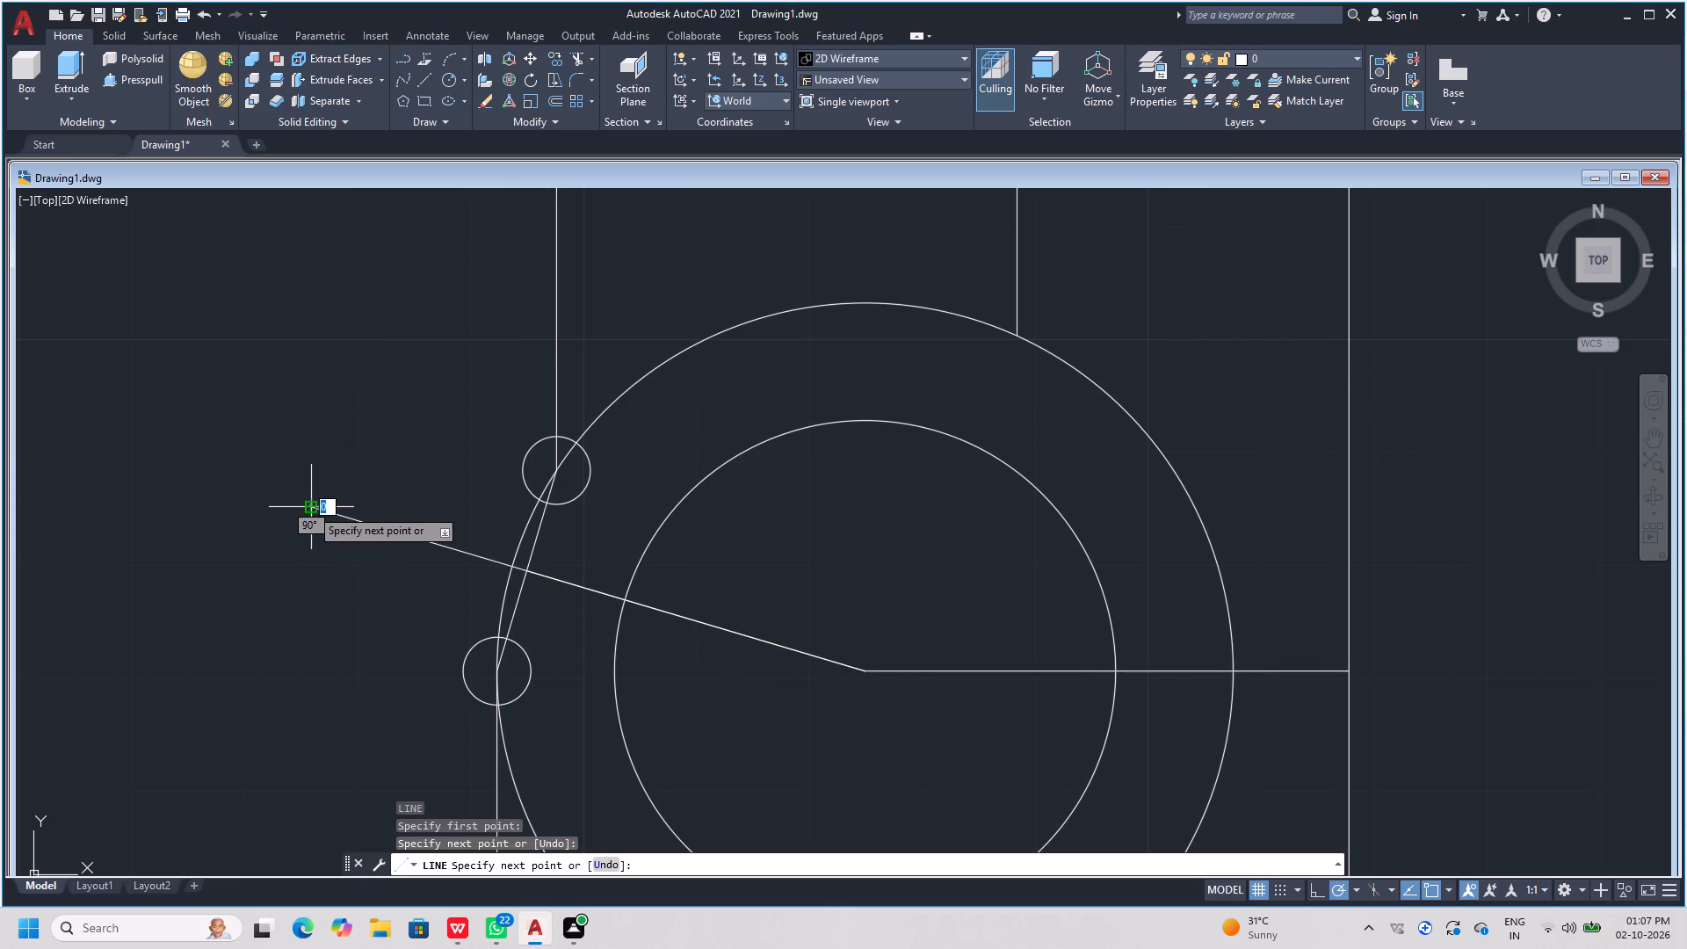
key("space")
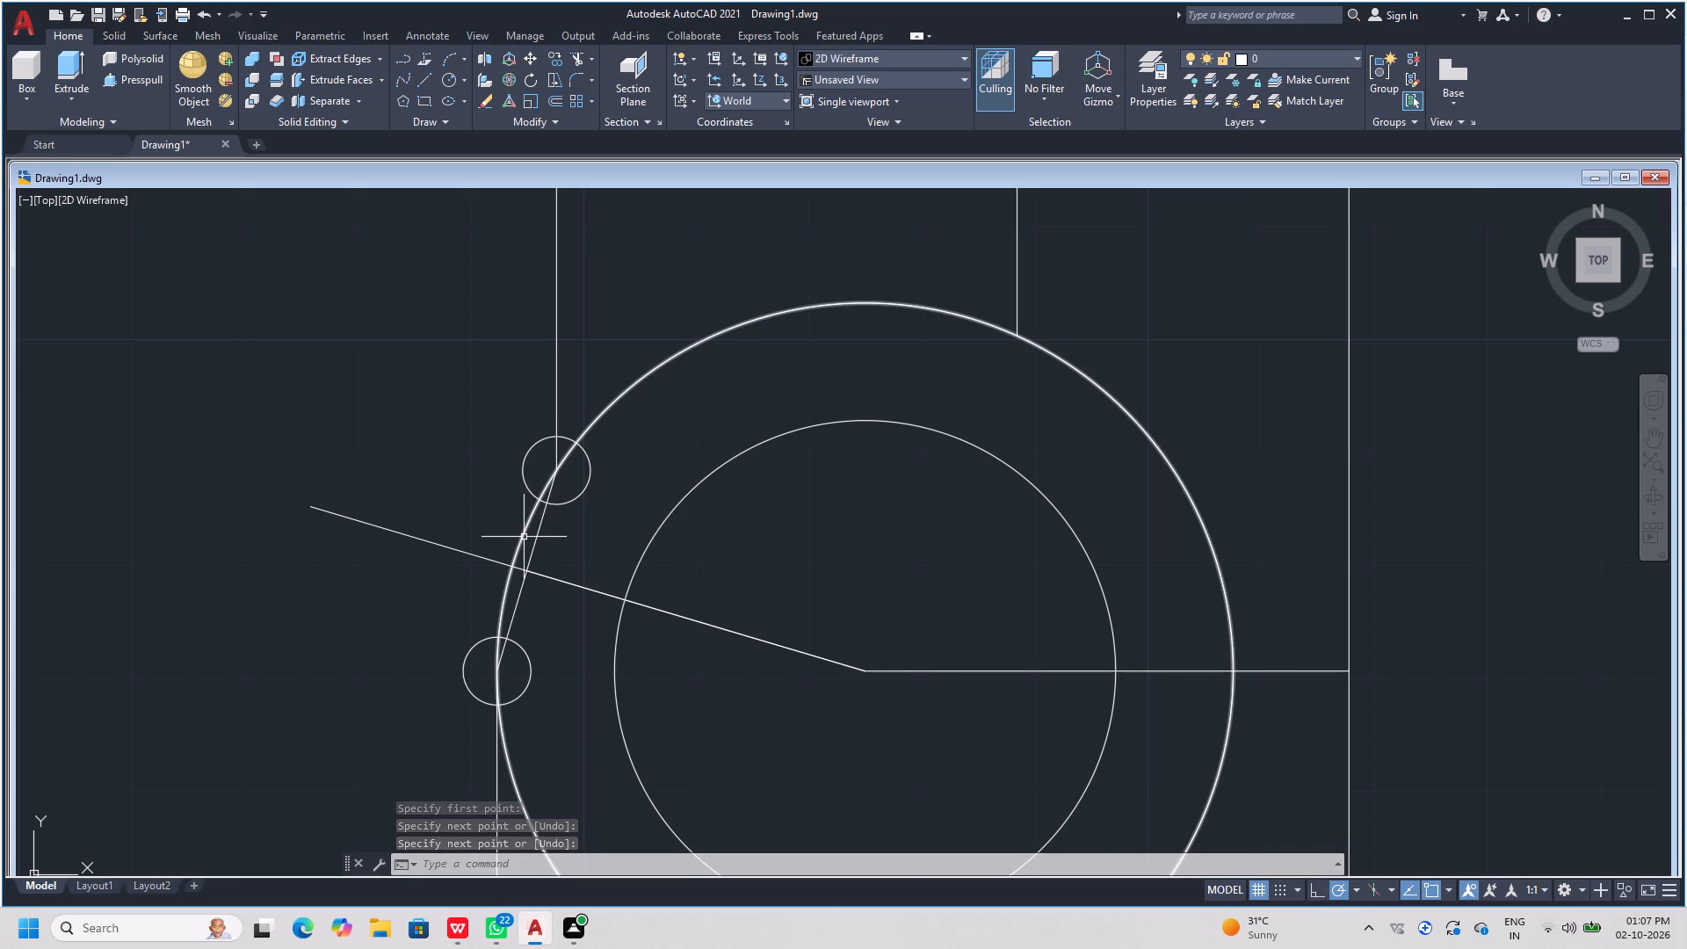
Draw a line about 21 long at 163° outward from the upper small circle's centre, parallel to the centre line.
key("space")
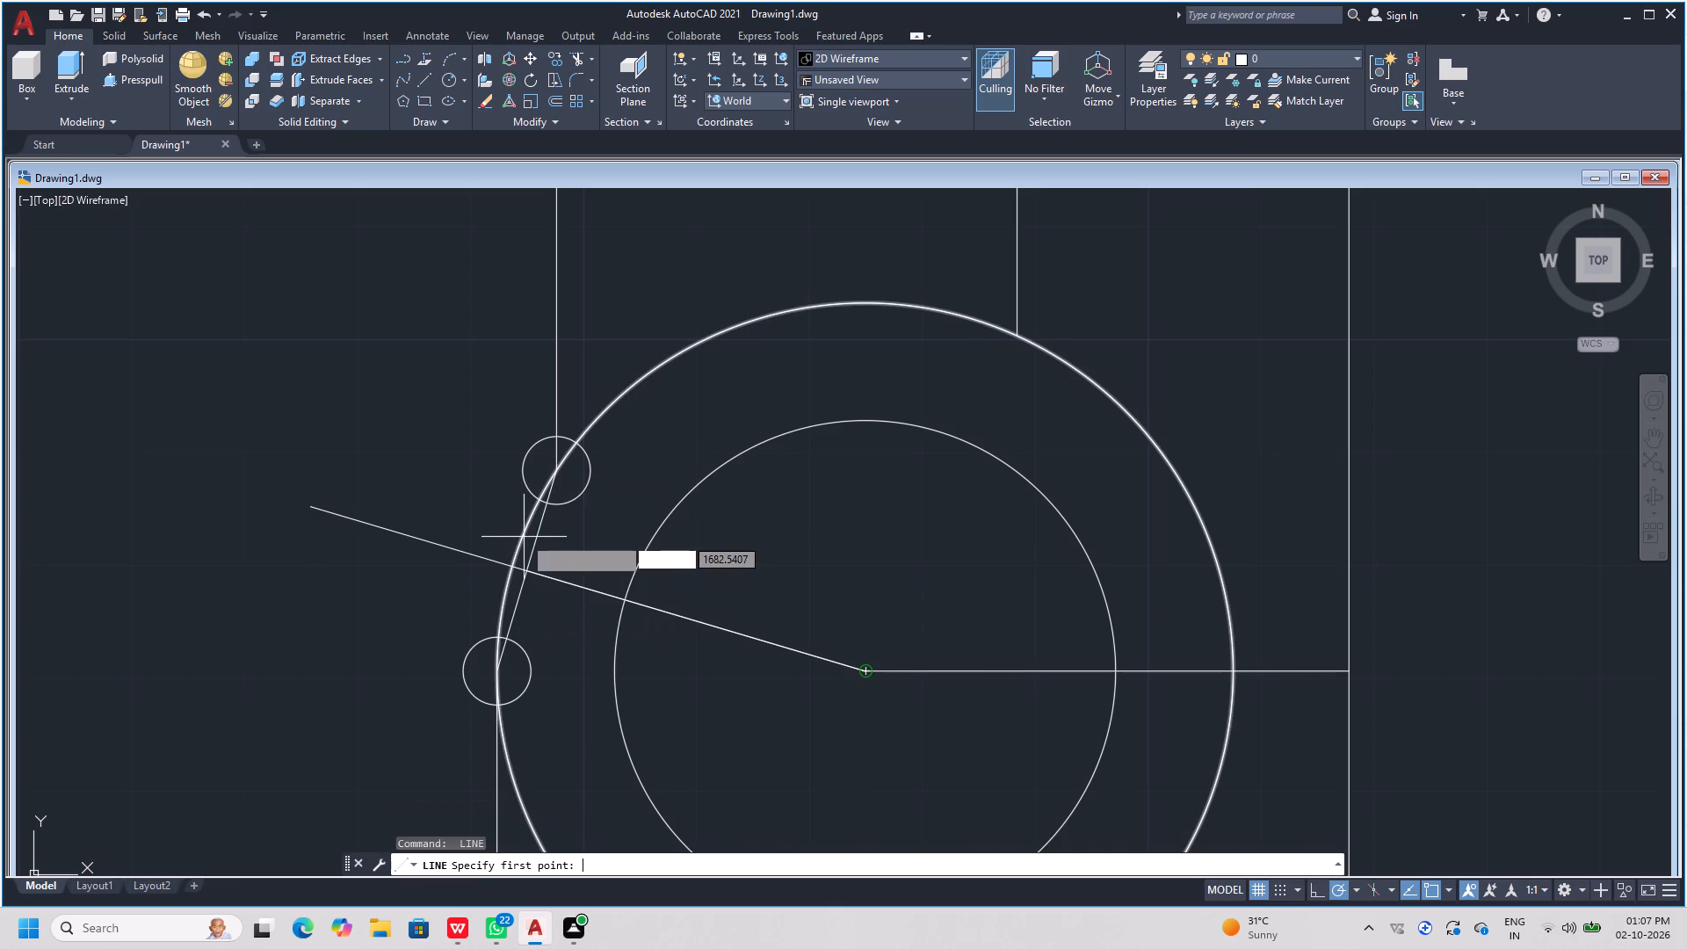
left_click(554, 467)
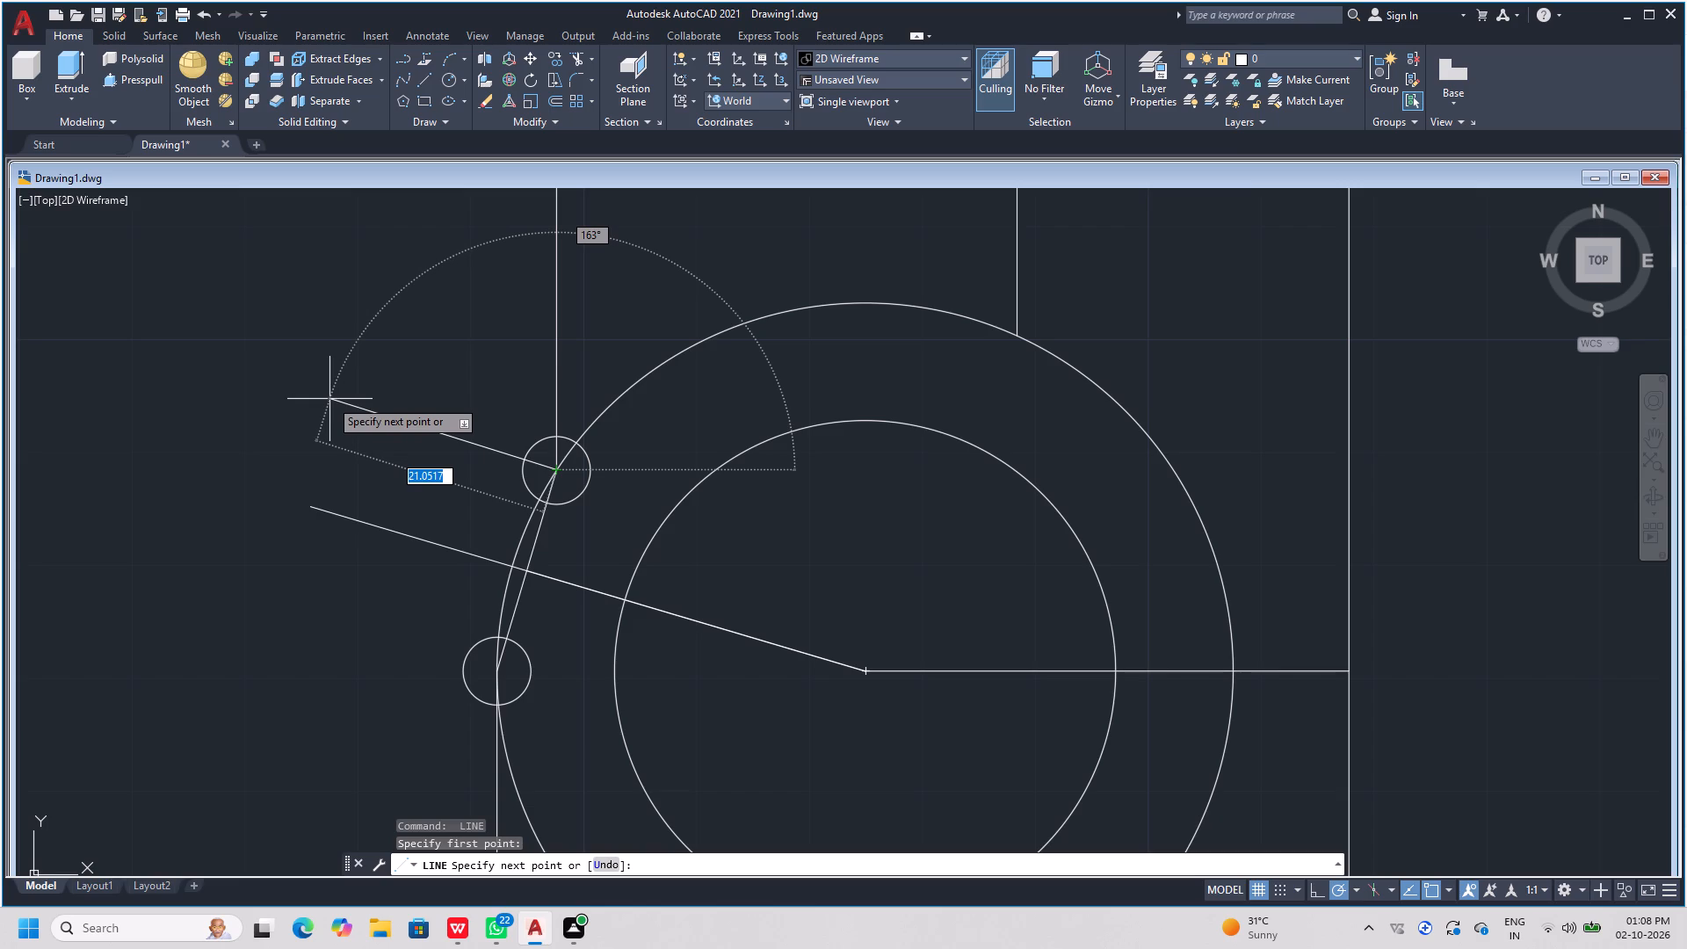
left_click(329, 399)
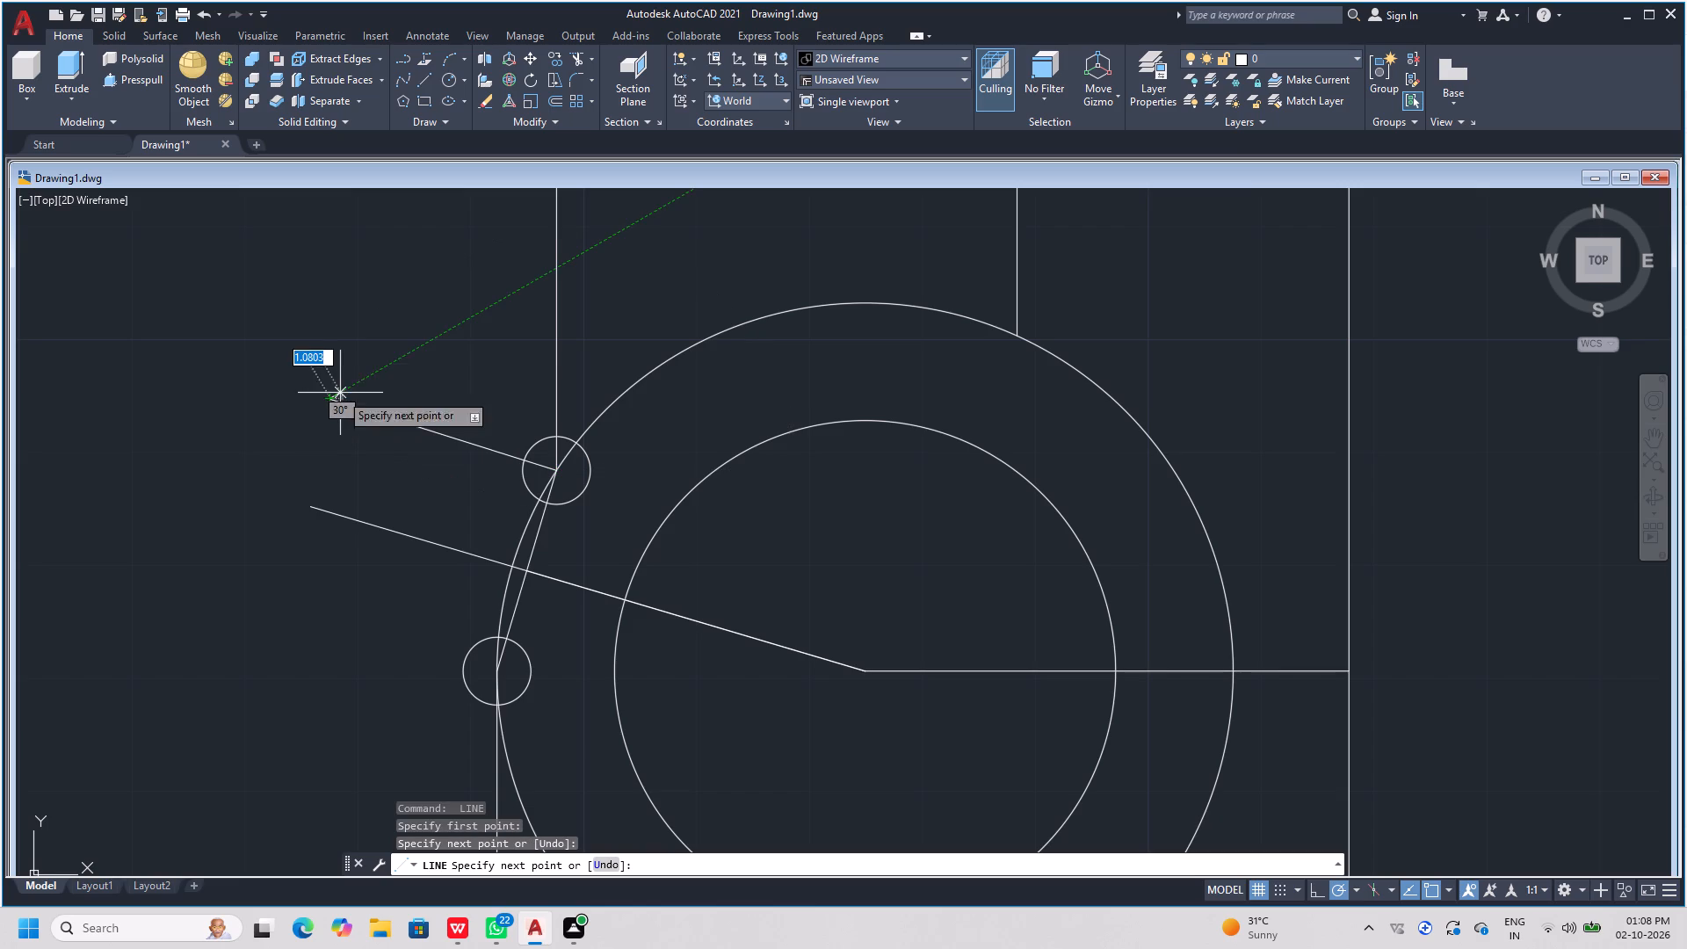
key("space")
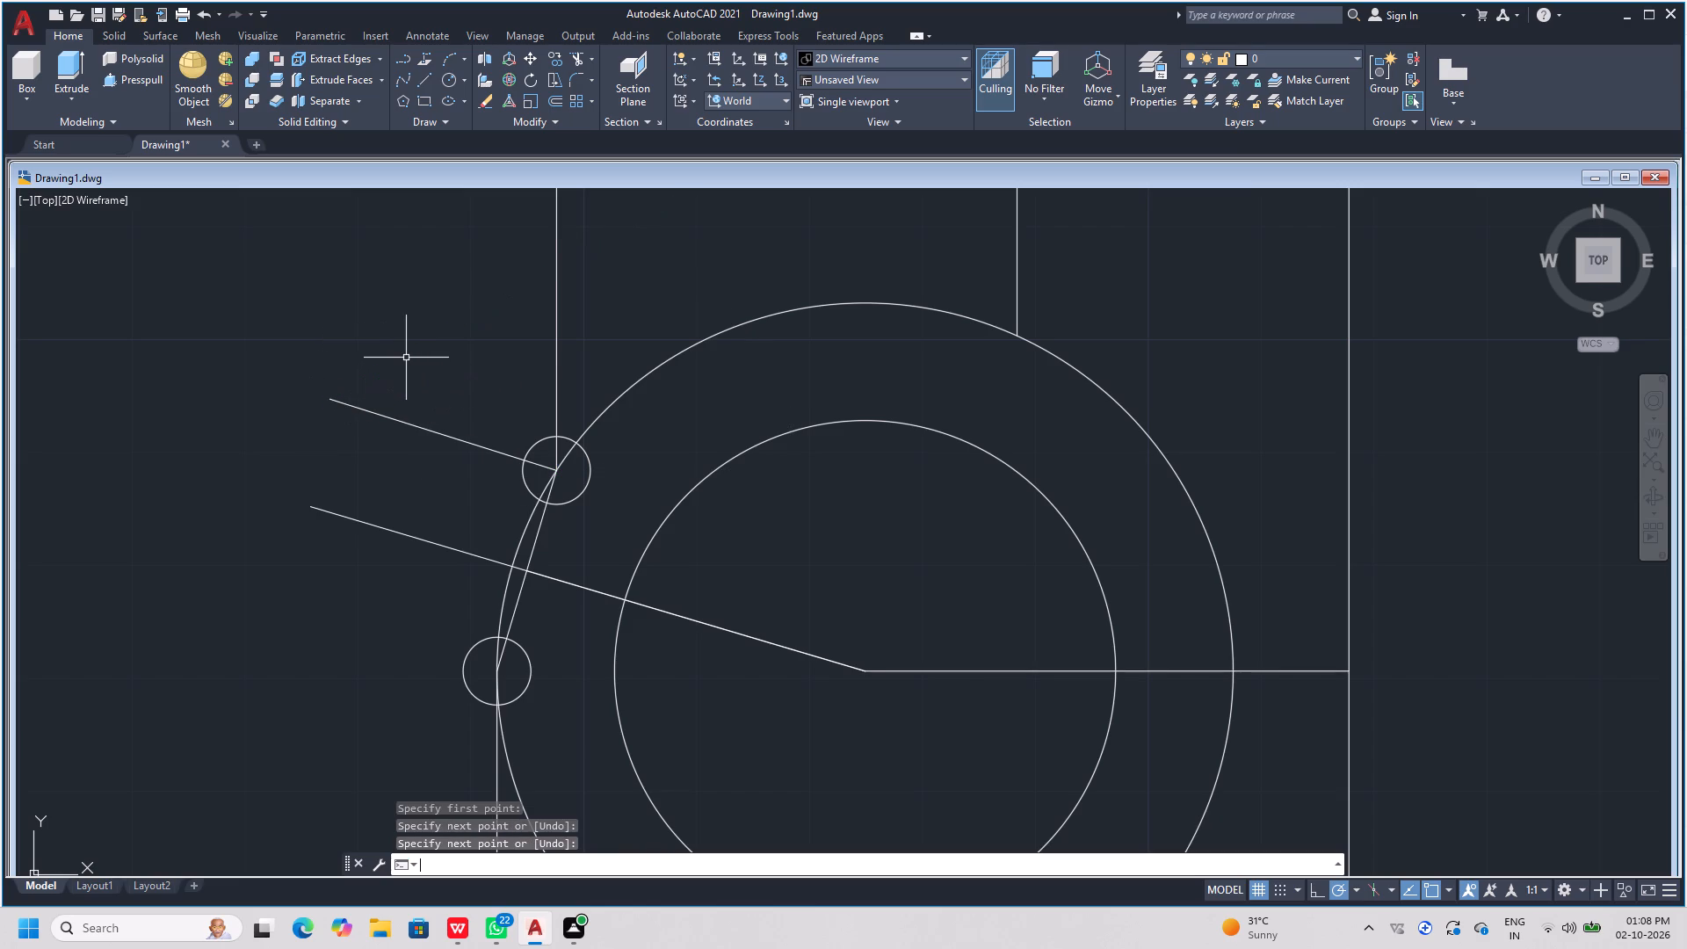
Draw a line about 27 long at 163° outward from the lower small circle's centre, parallel to the centre line.
key("space")
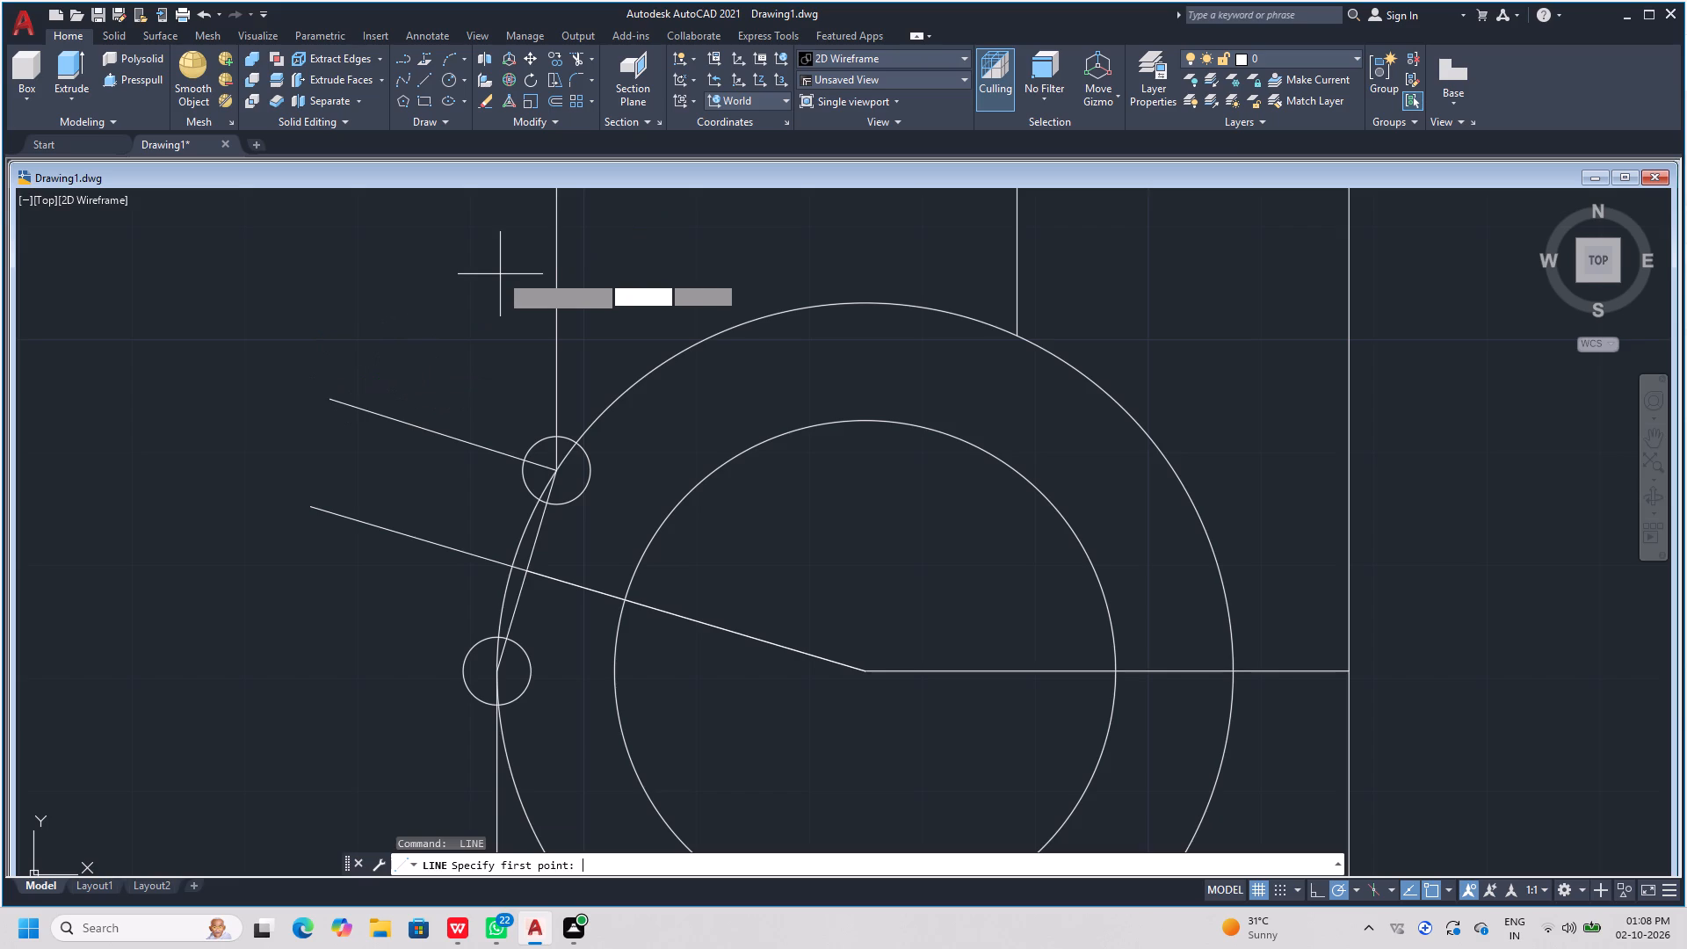
left_click(497, 666)
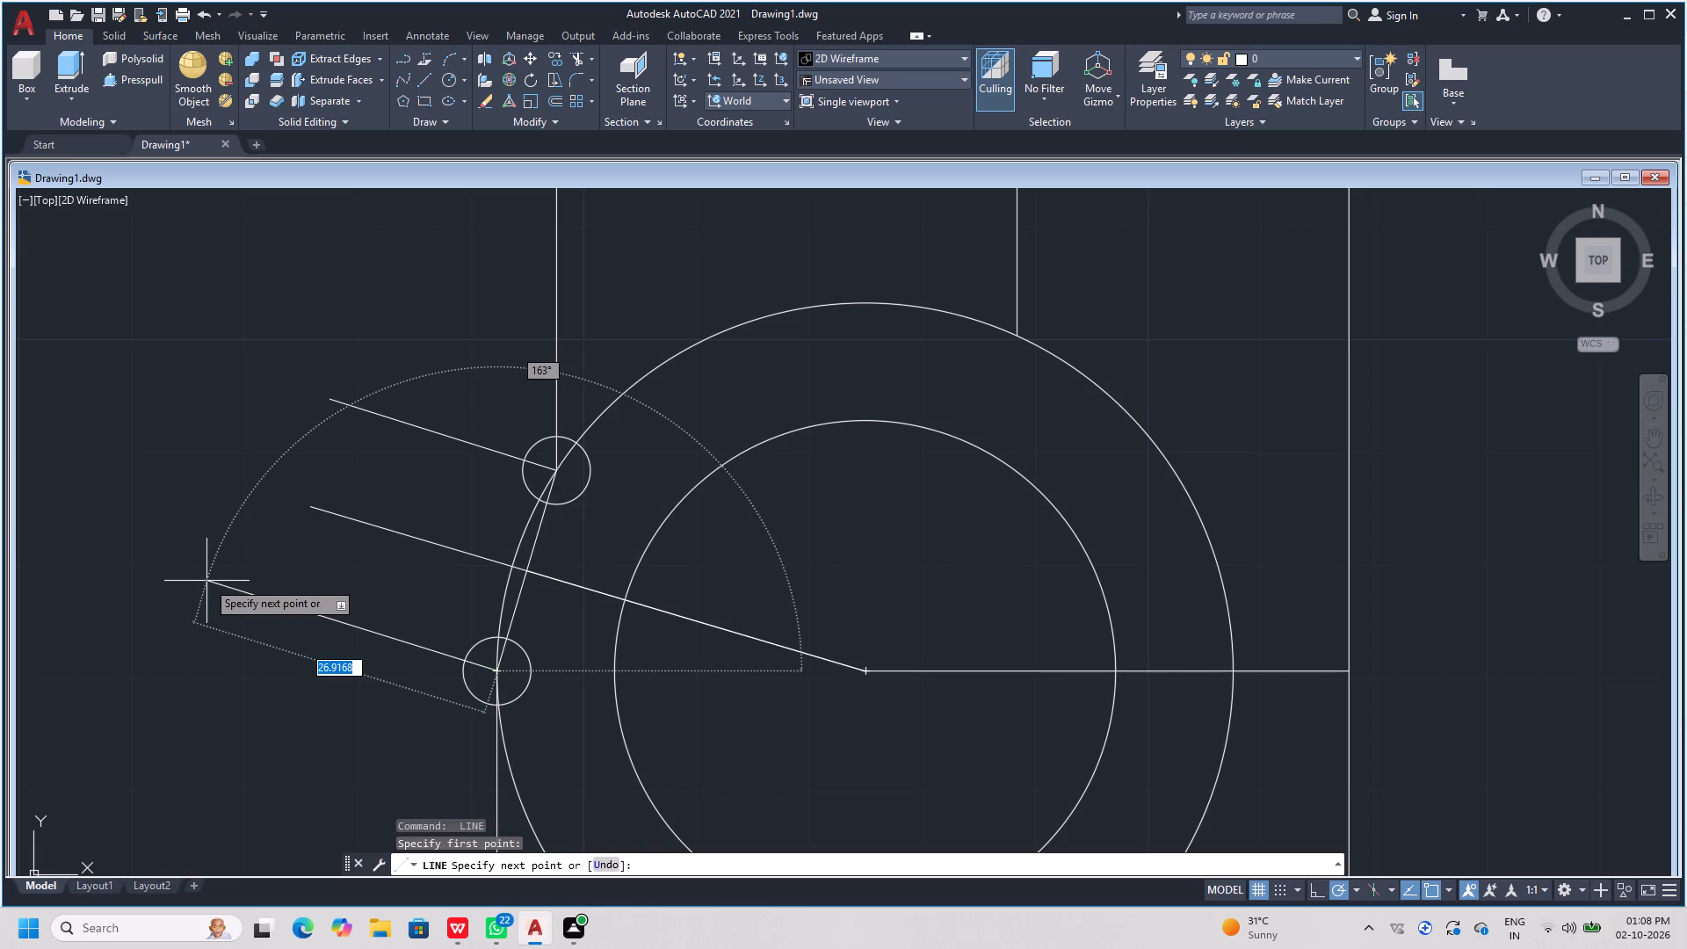
left_click(206, 581)
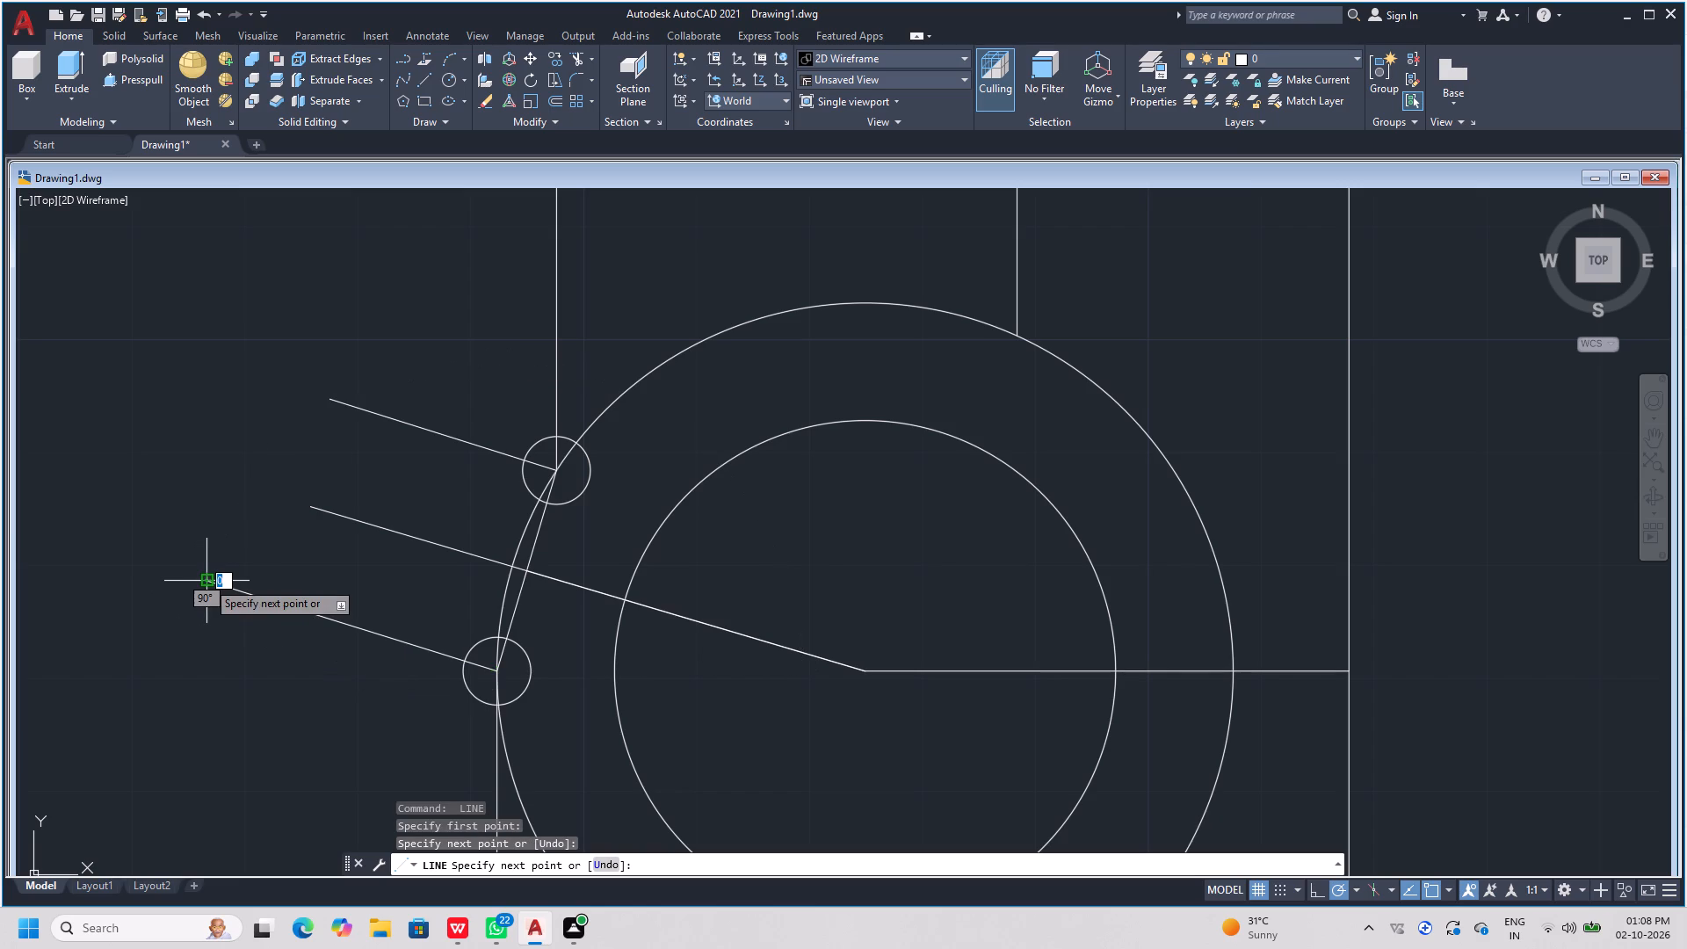
key("space")
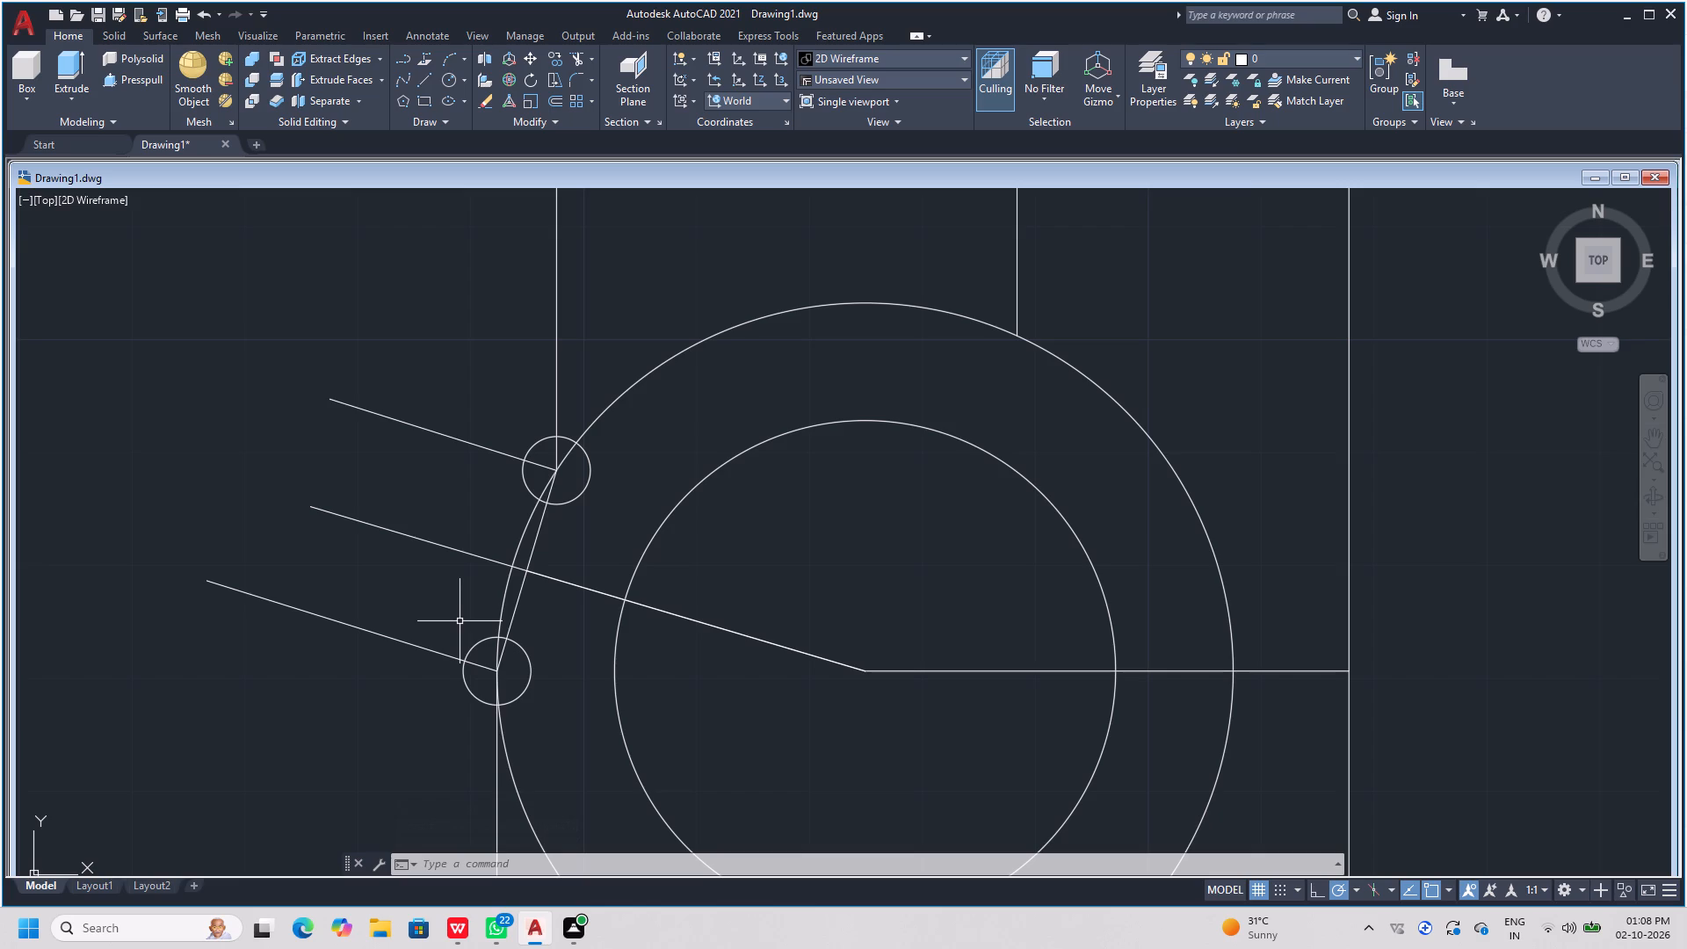
Delete the long angled line running from the concentric circles' centre past the outer circle.
left_click(438, 544)
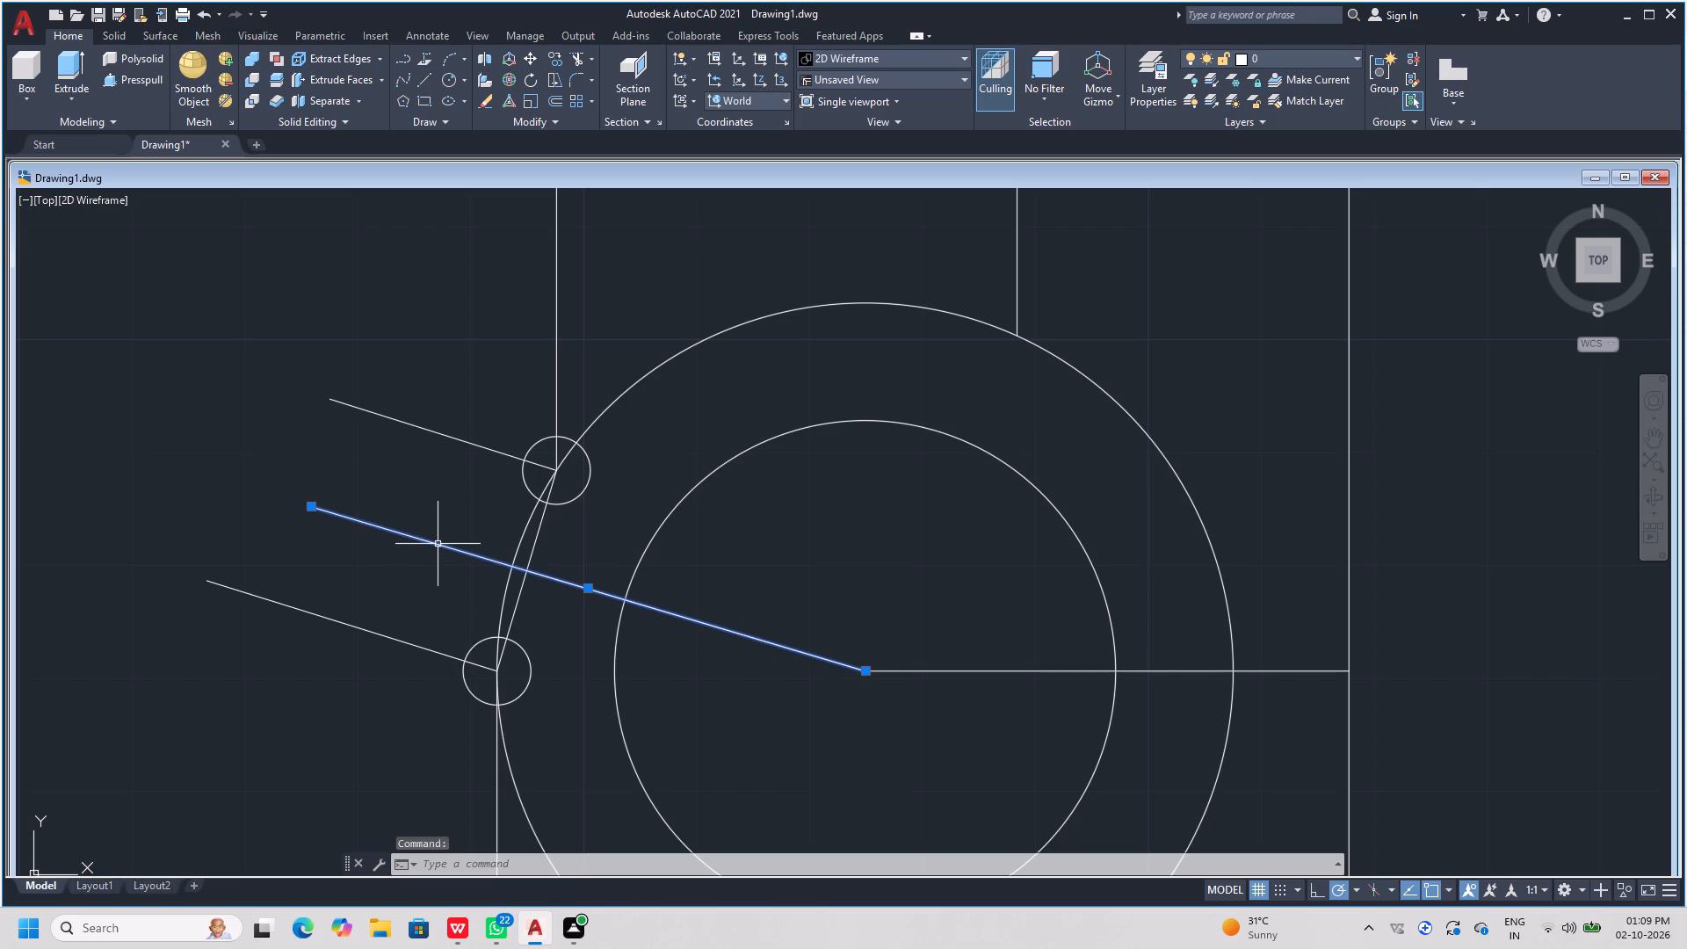
key("Delete")
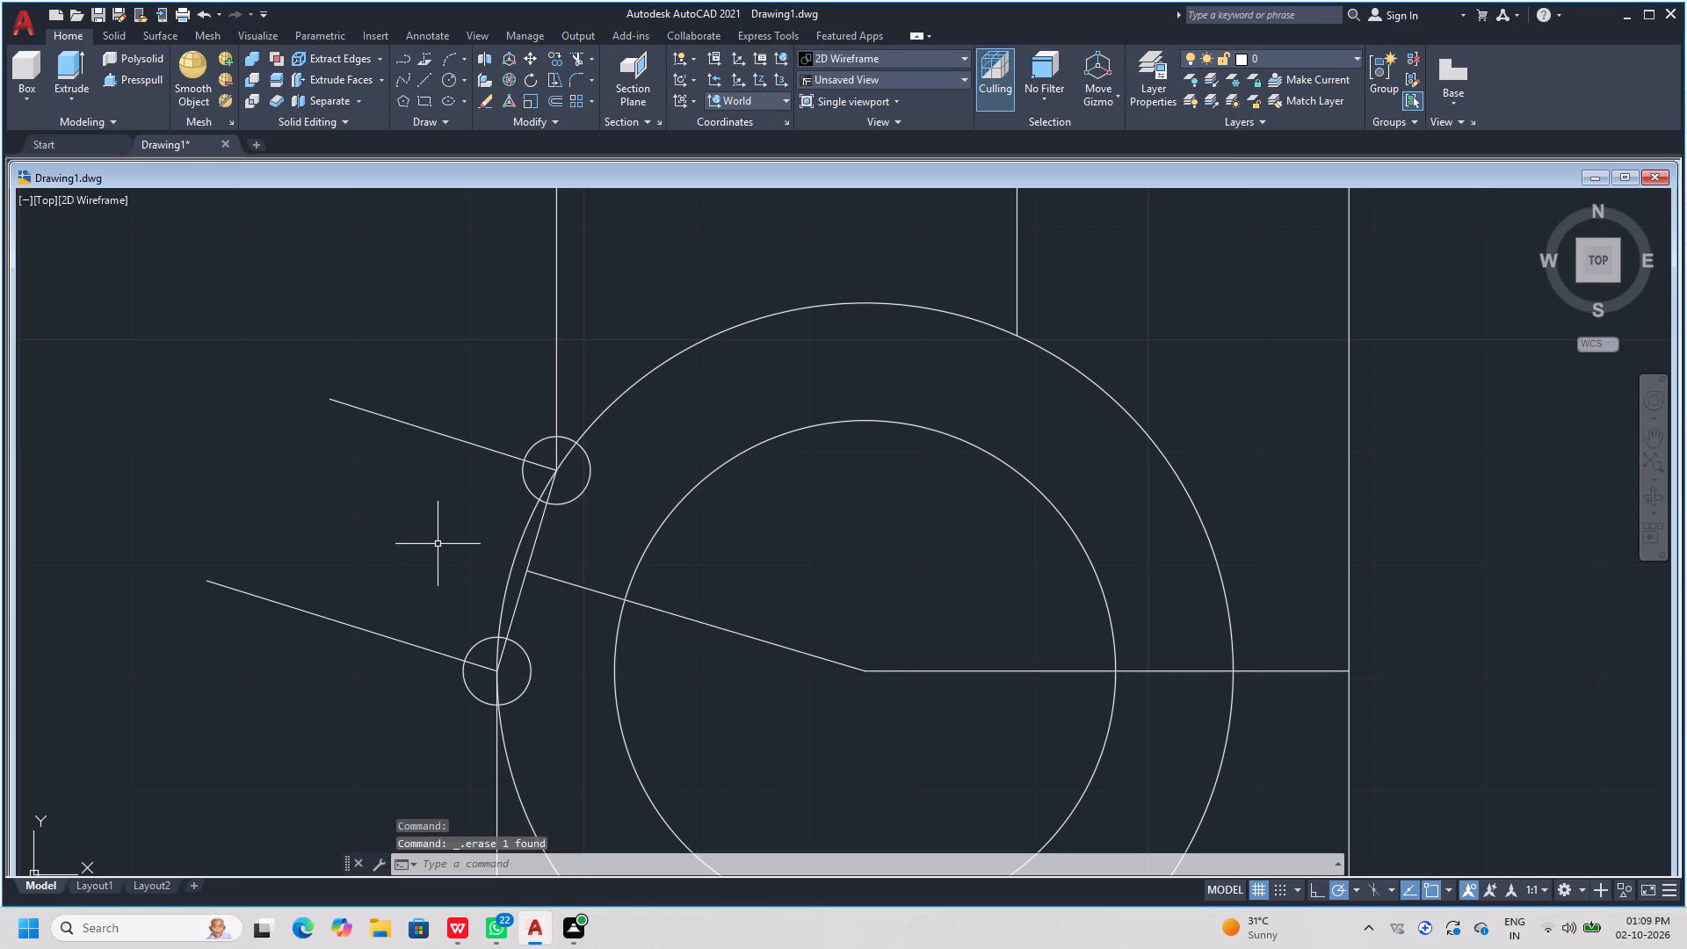
Draw a line 10 long at 163° outward from the joining line's midpoint, extending the remaining centre line.
type("l")
key("space")
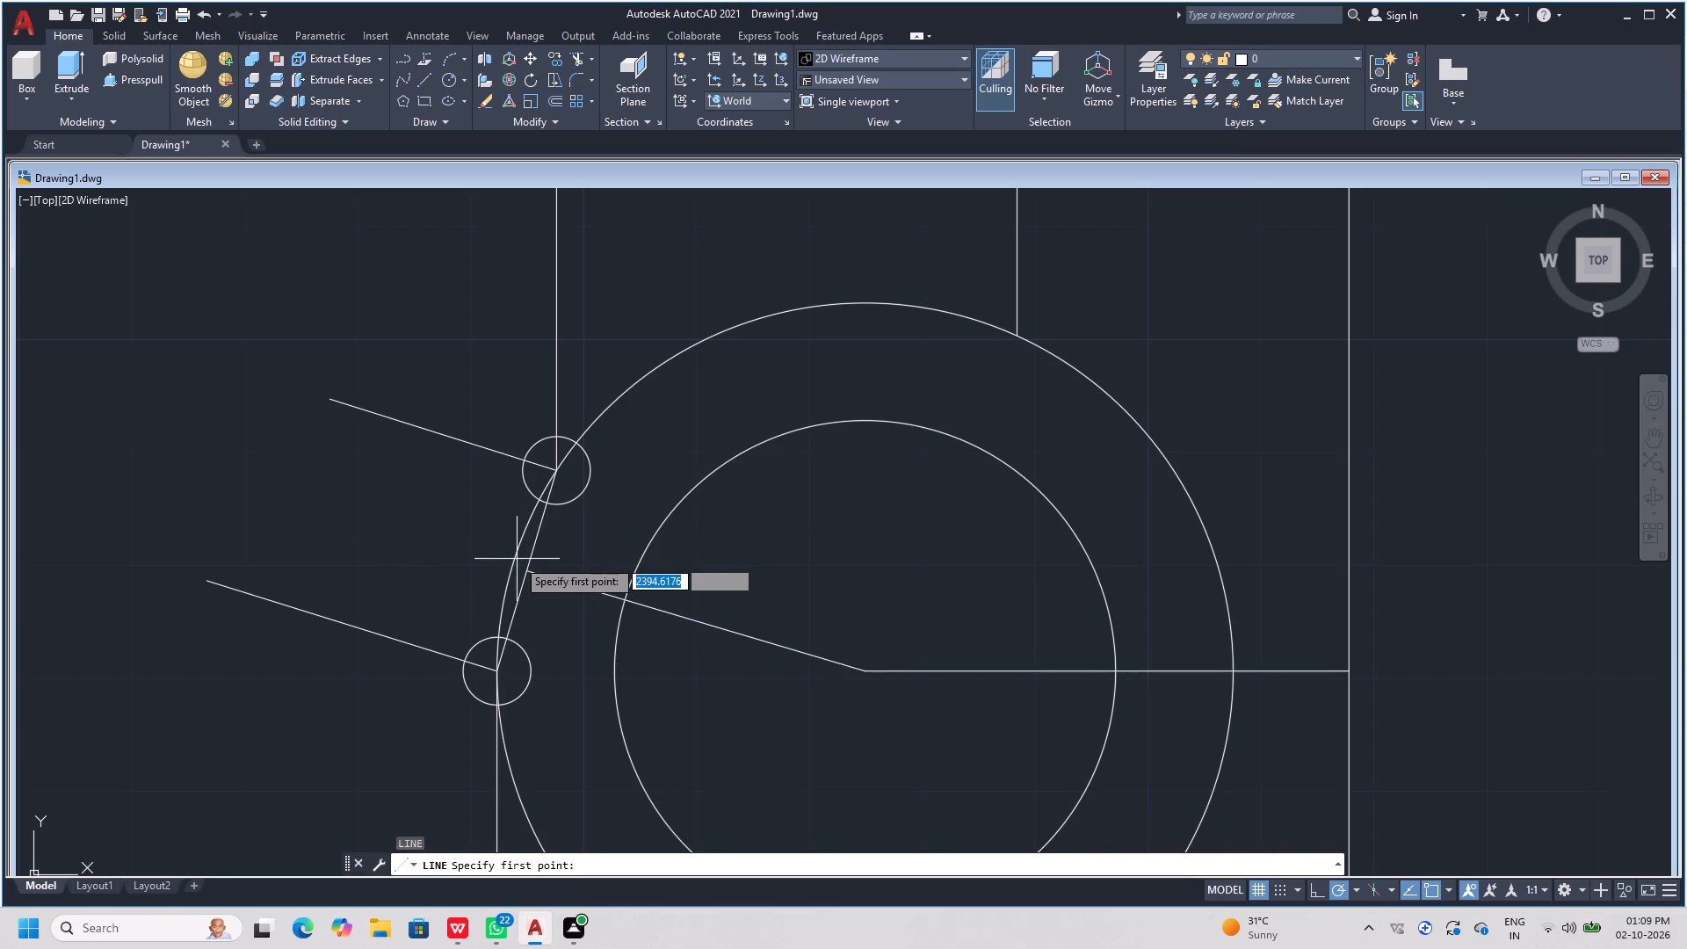
left_click(531, 571)
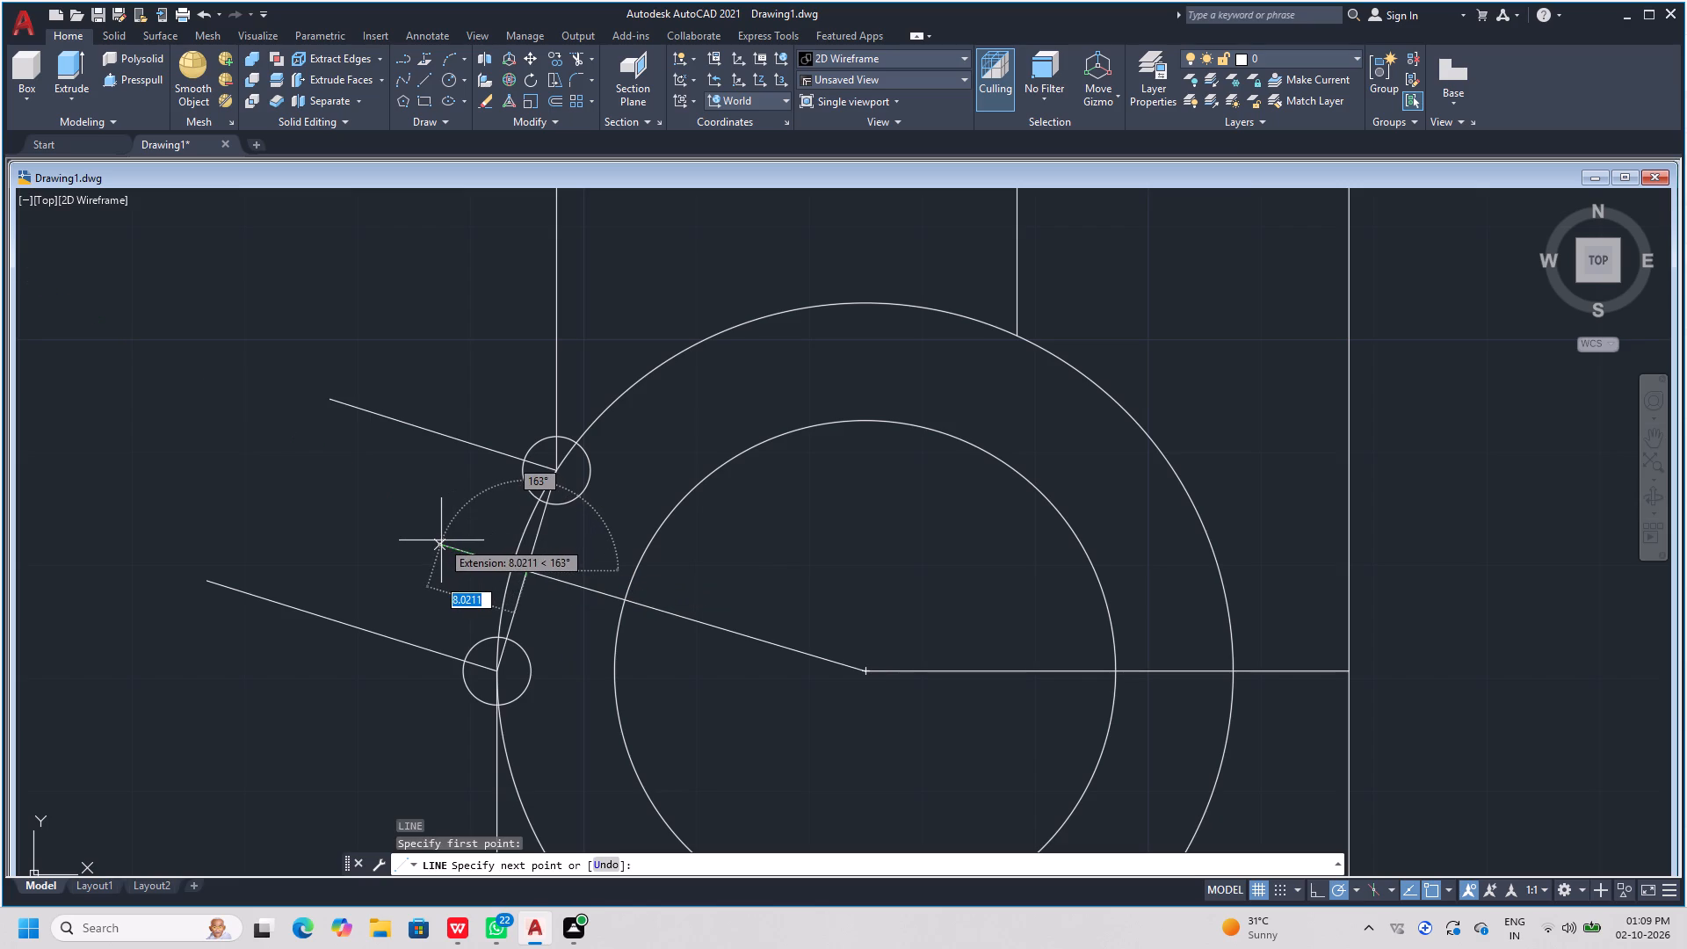
type("10")
key("Return")
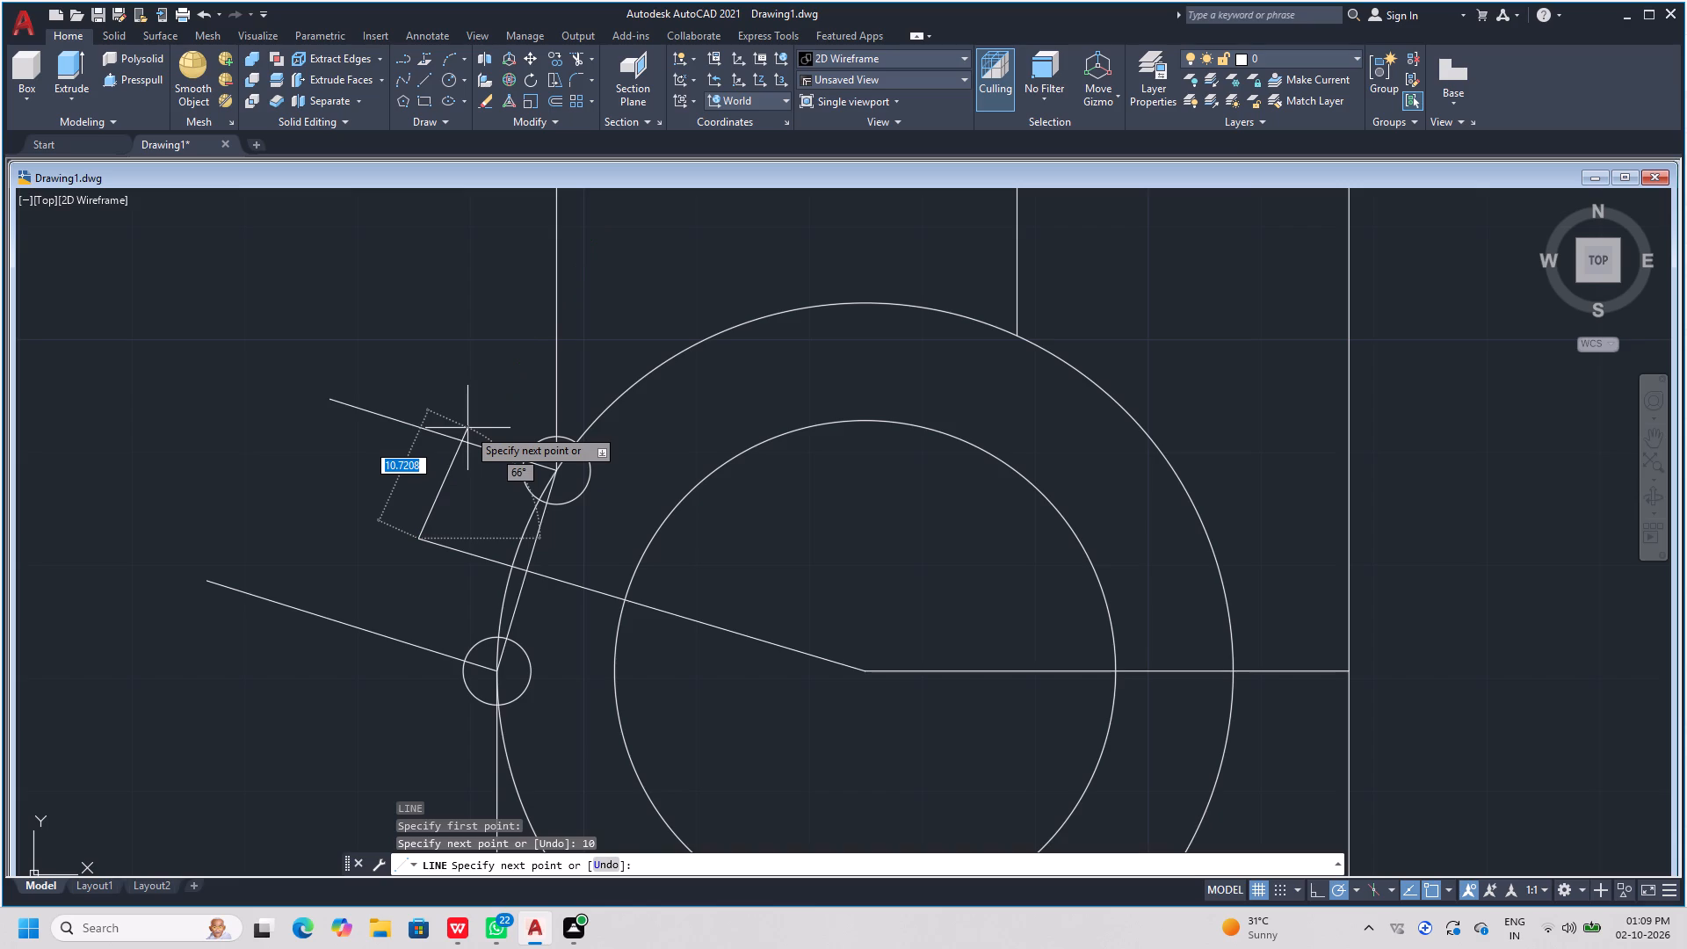
key("Escape")
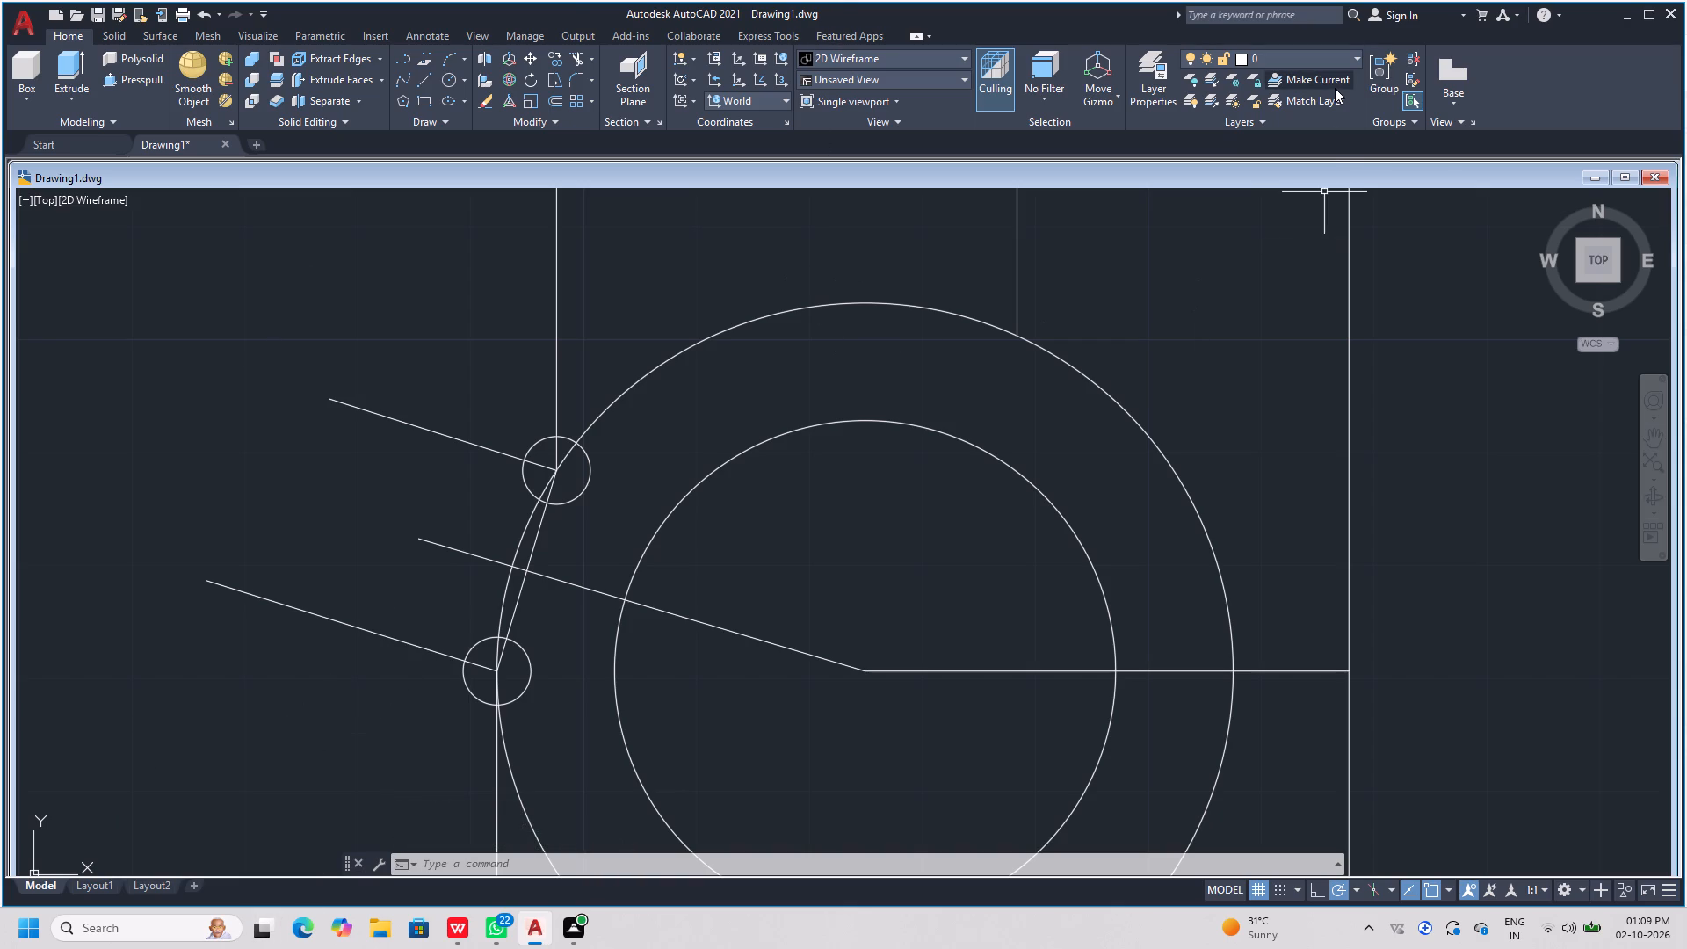
key("Escape")
key("Escape")
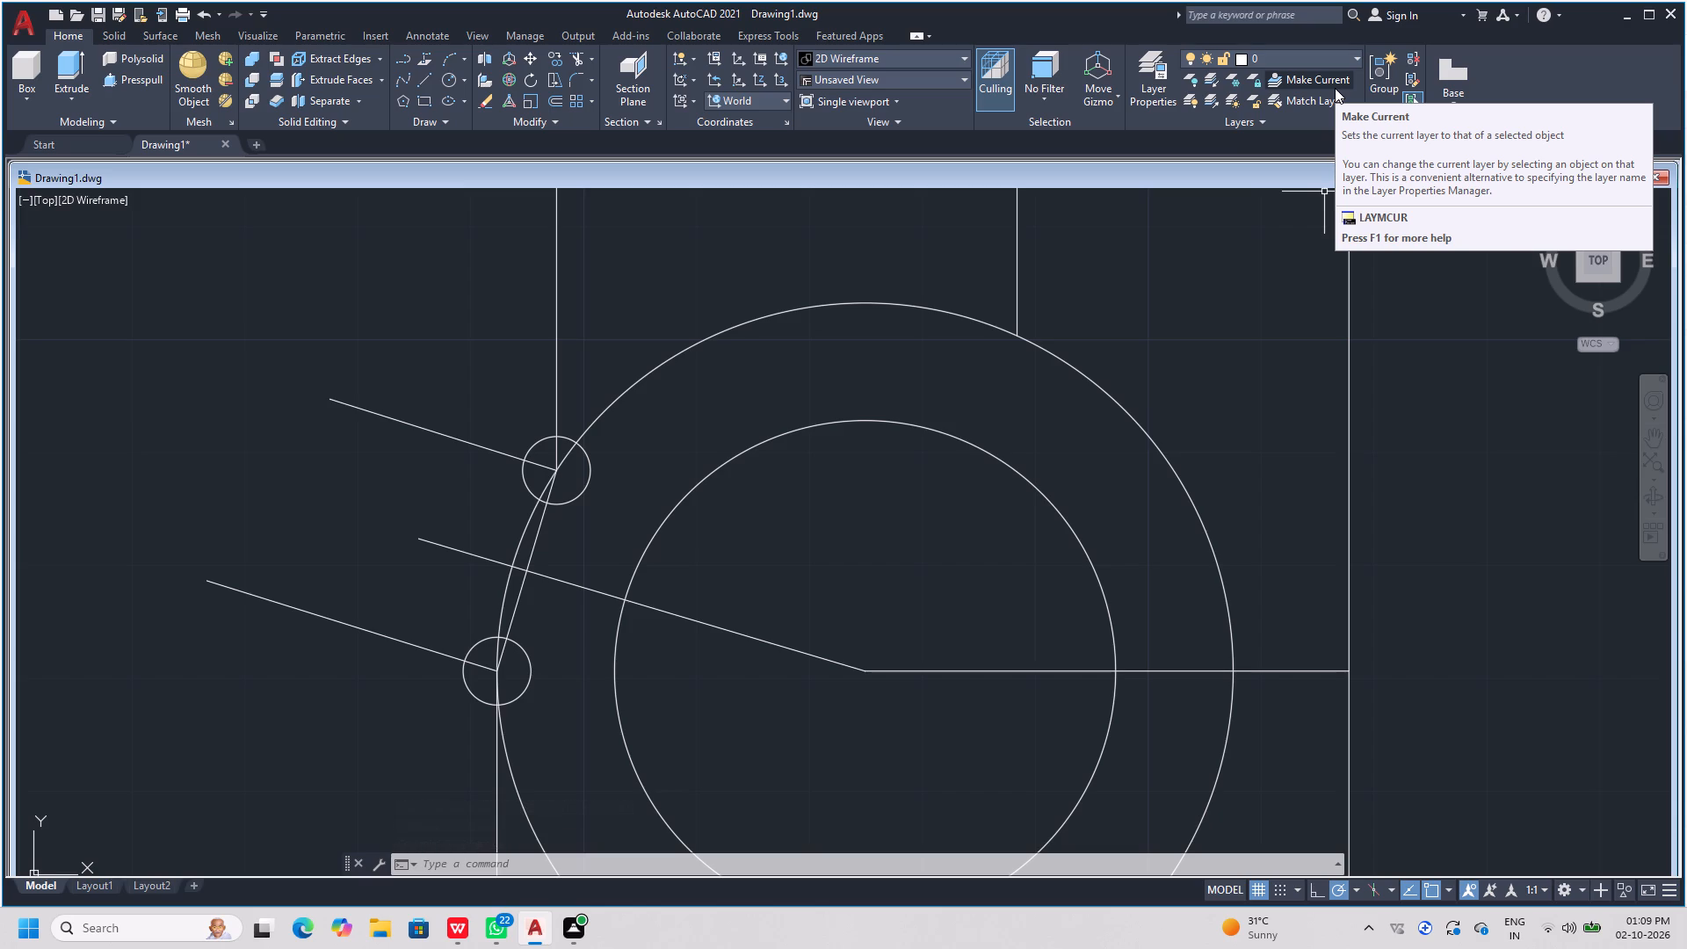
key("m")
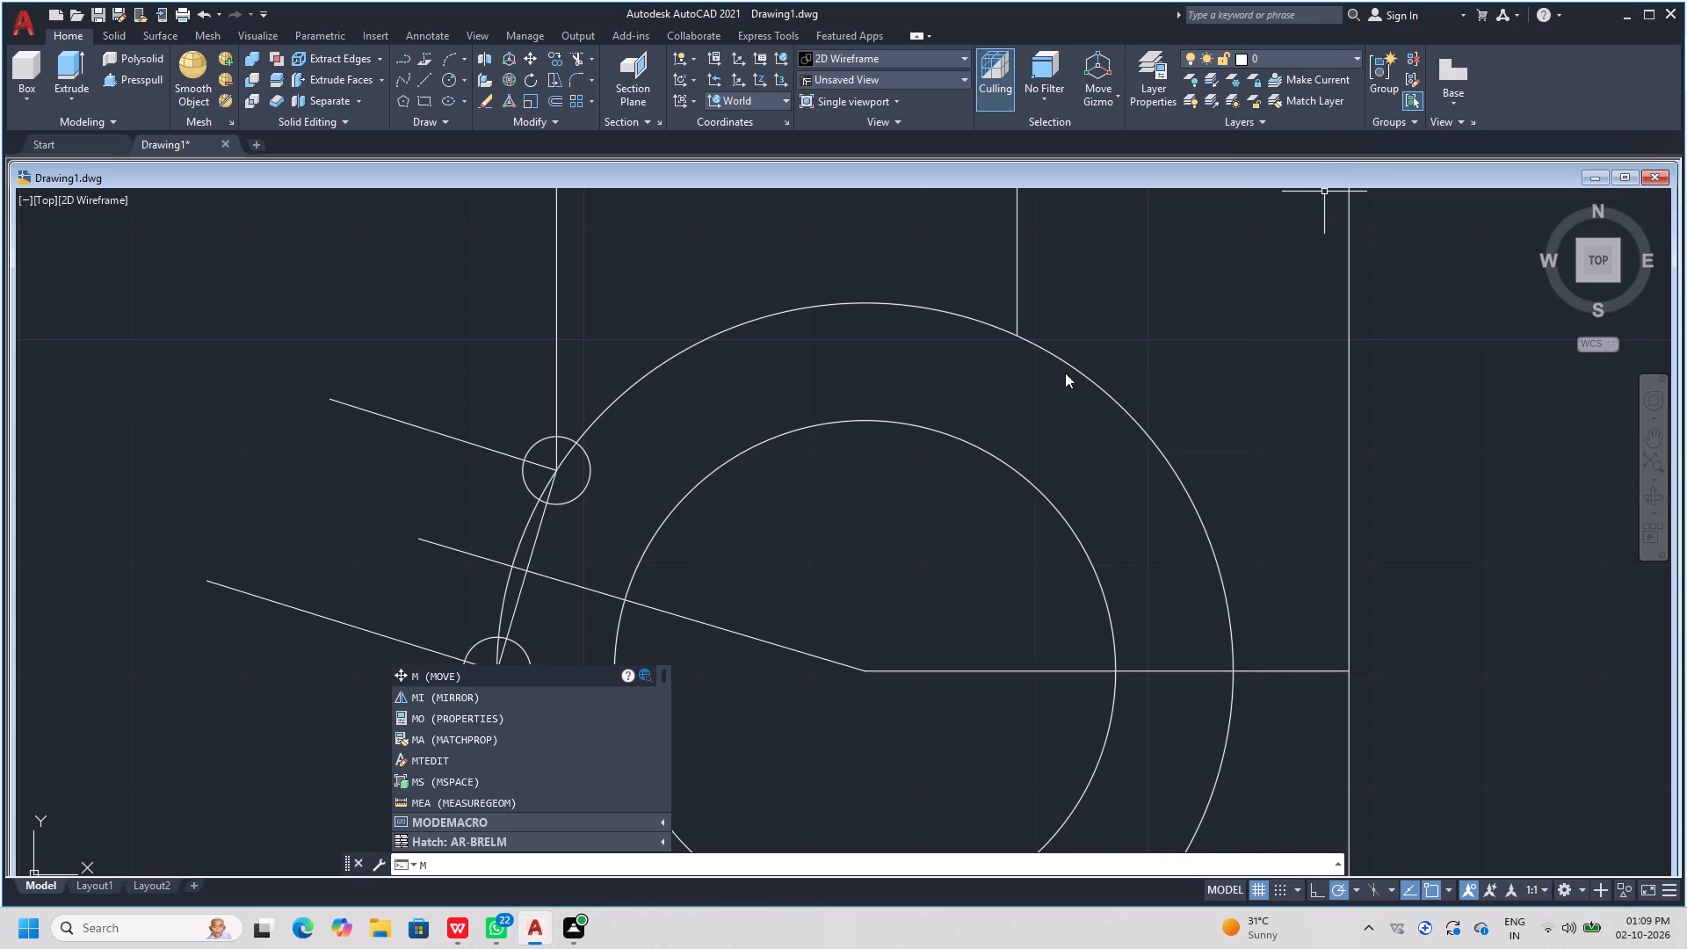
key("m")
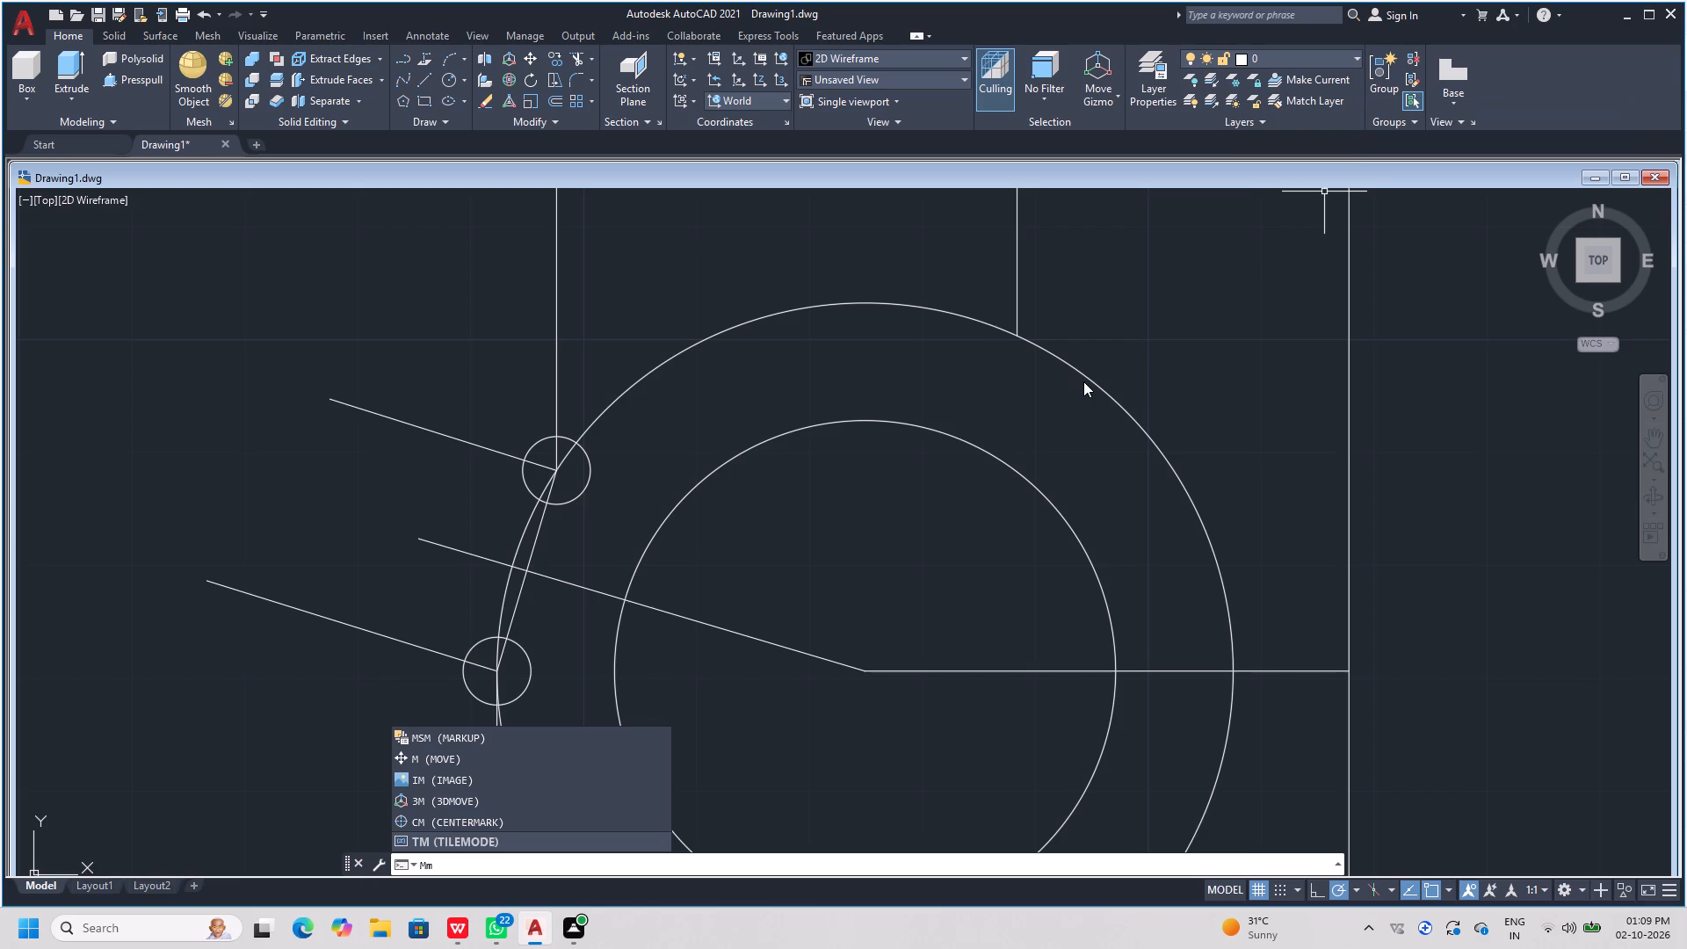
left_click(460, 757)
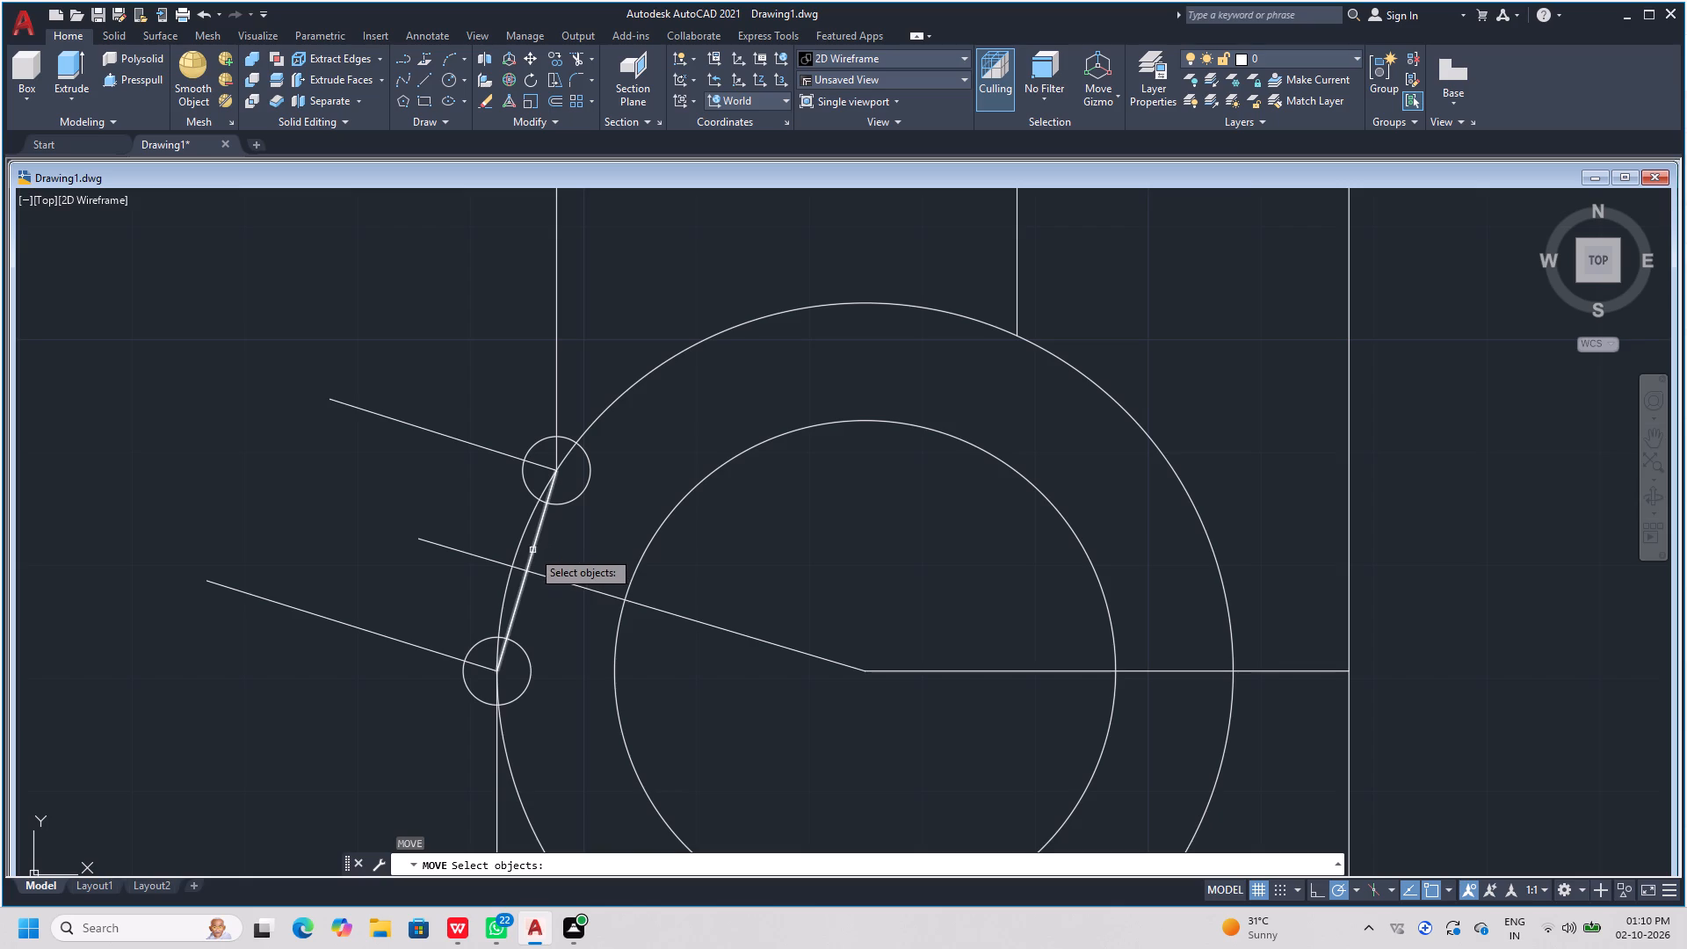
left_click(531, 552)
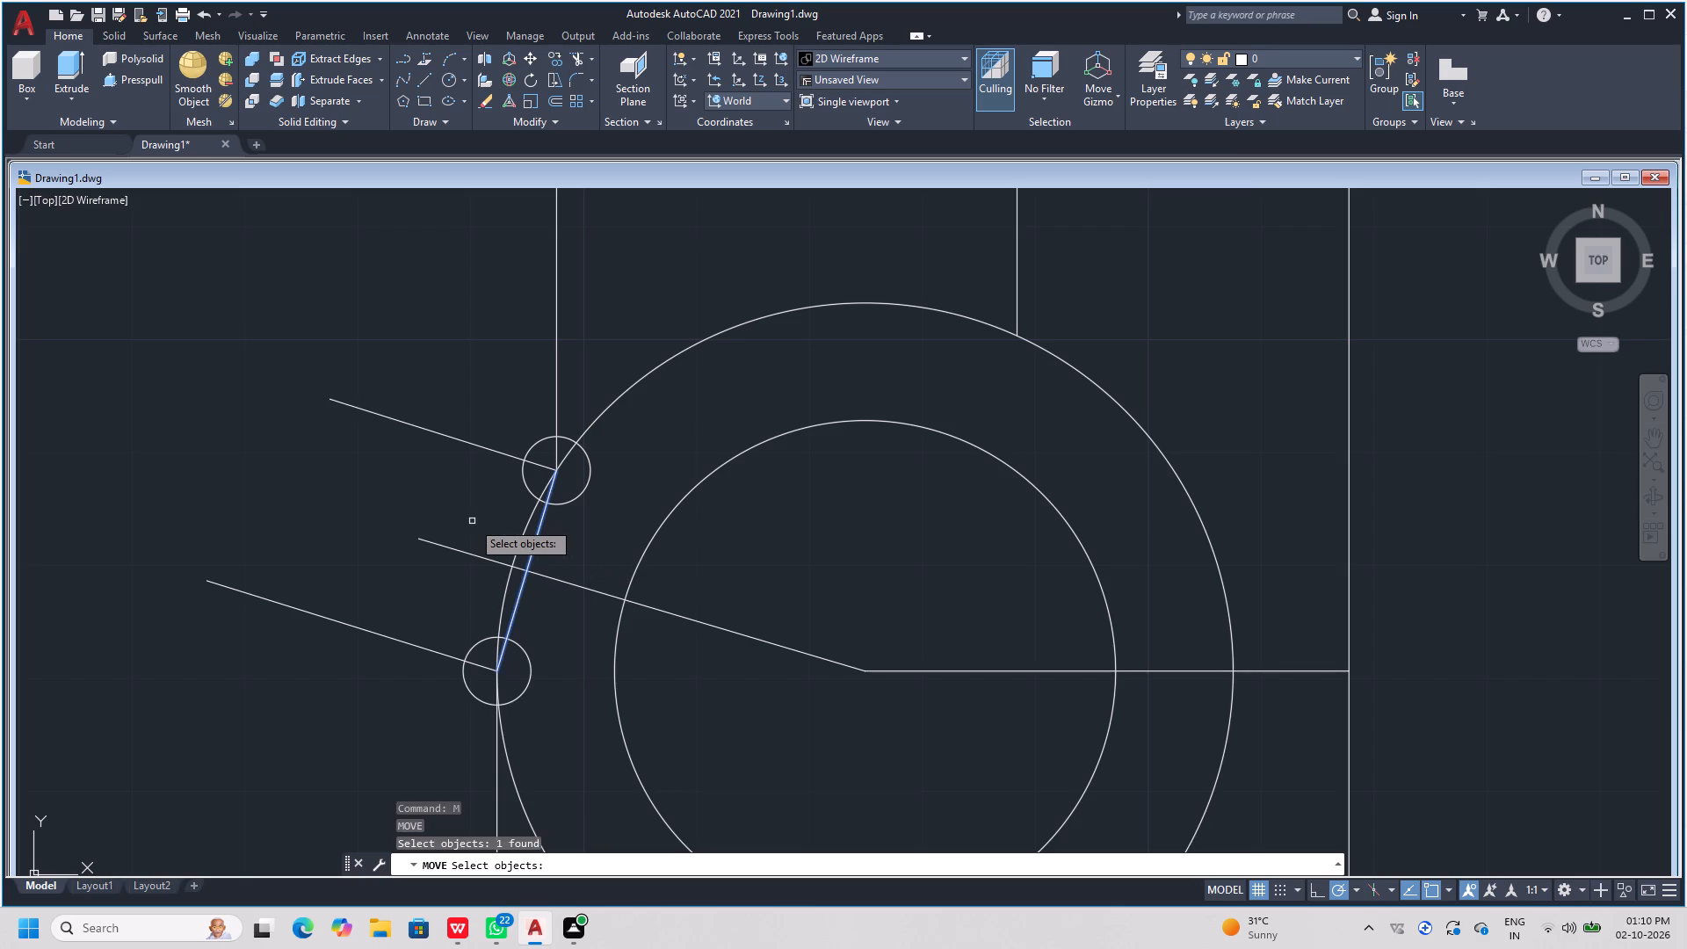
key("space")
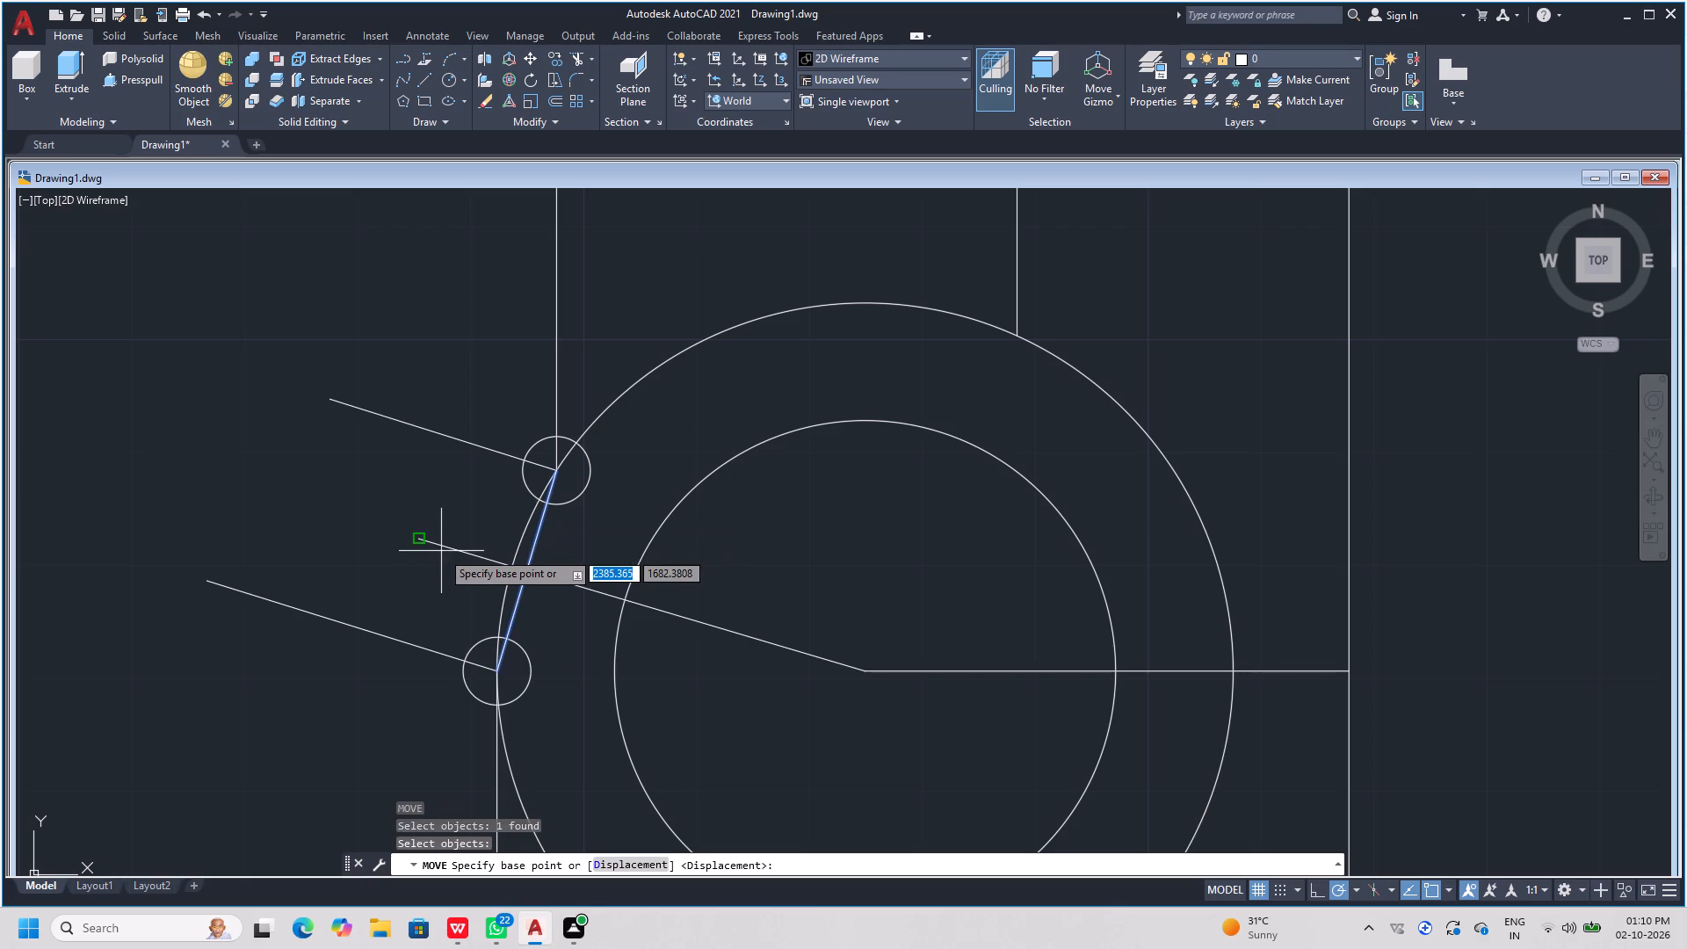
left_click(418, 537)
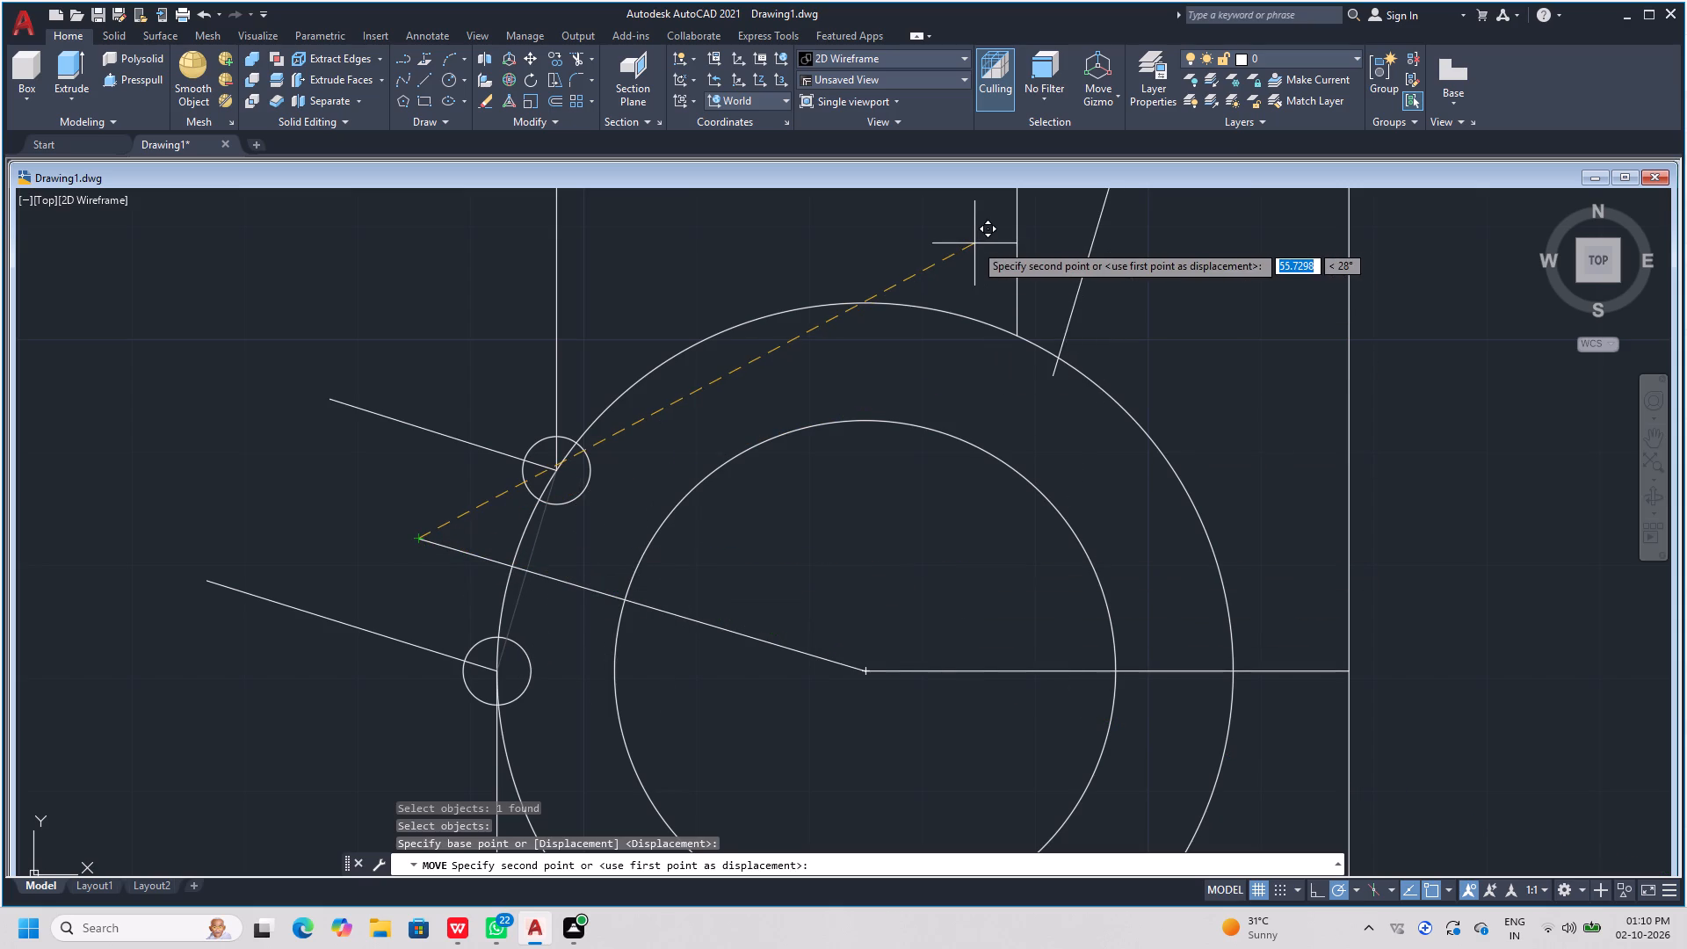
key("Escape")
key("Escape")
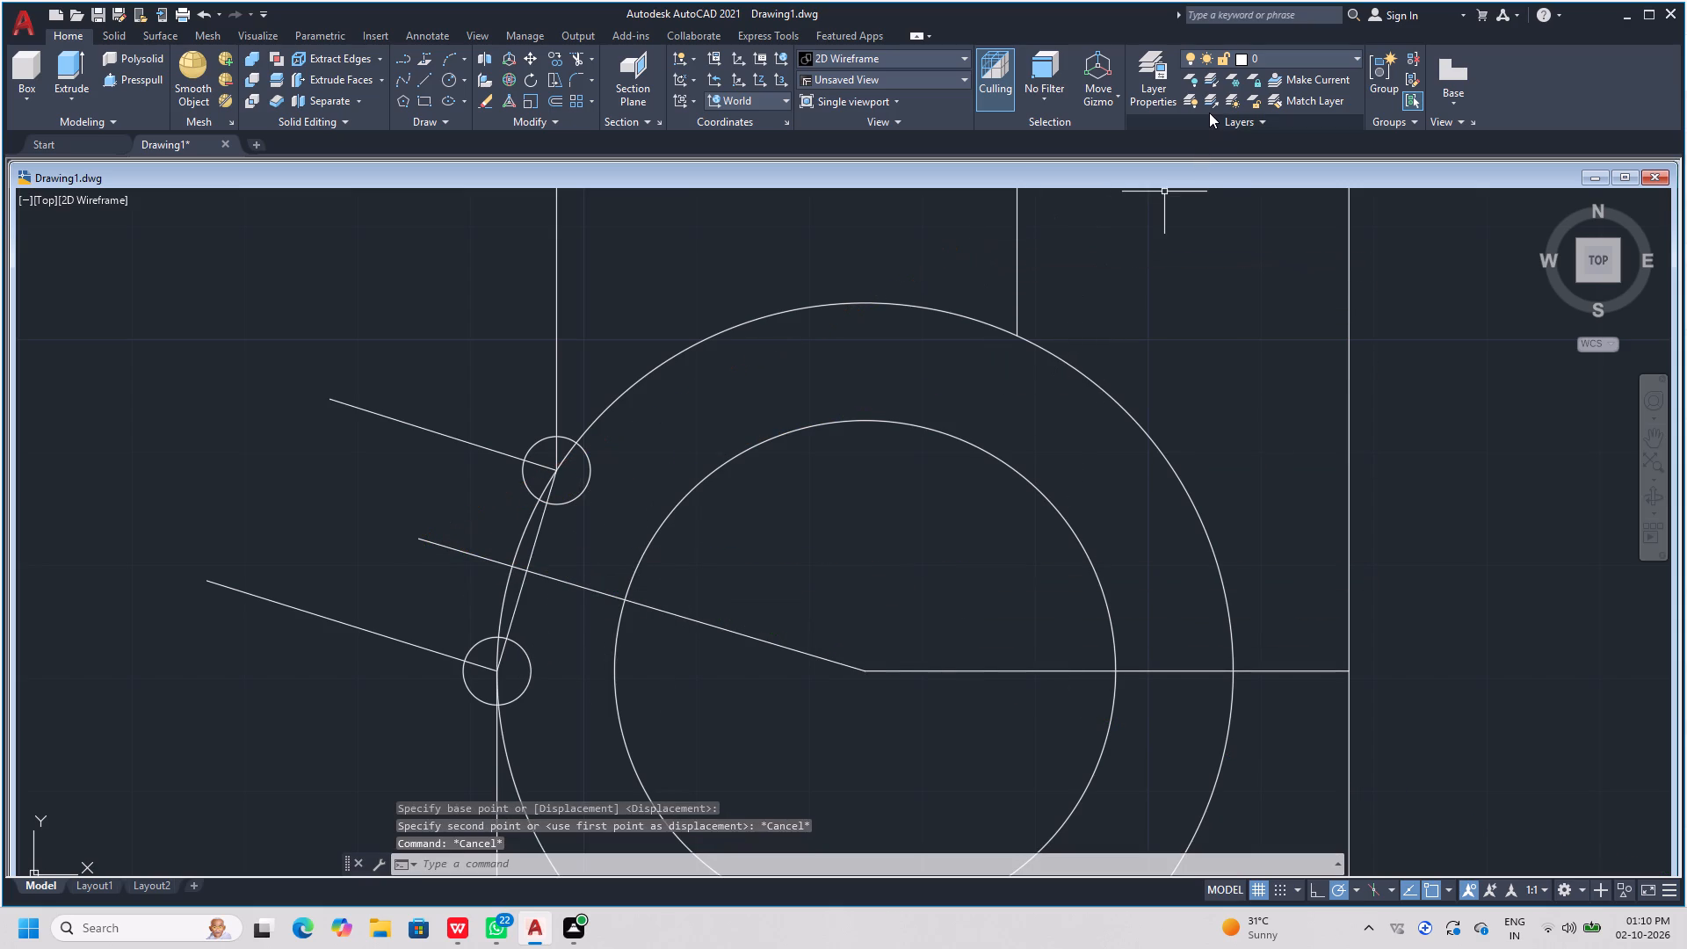
Move the line joining the small circles from its midpoint to the outer end of the 10-long line.
key("m")
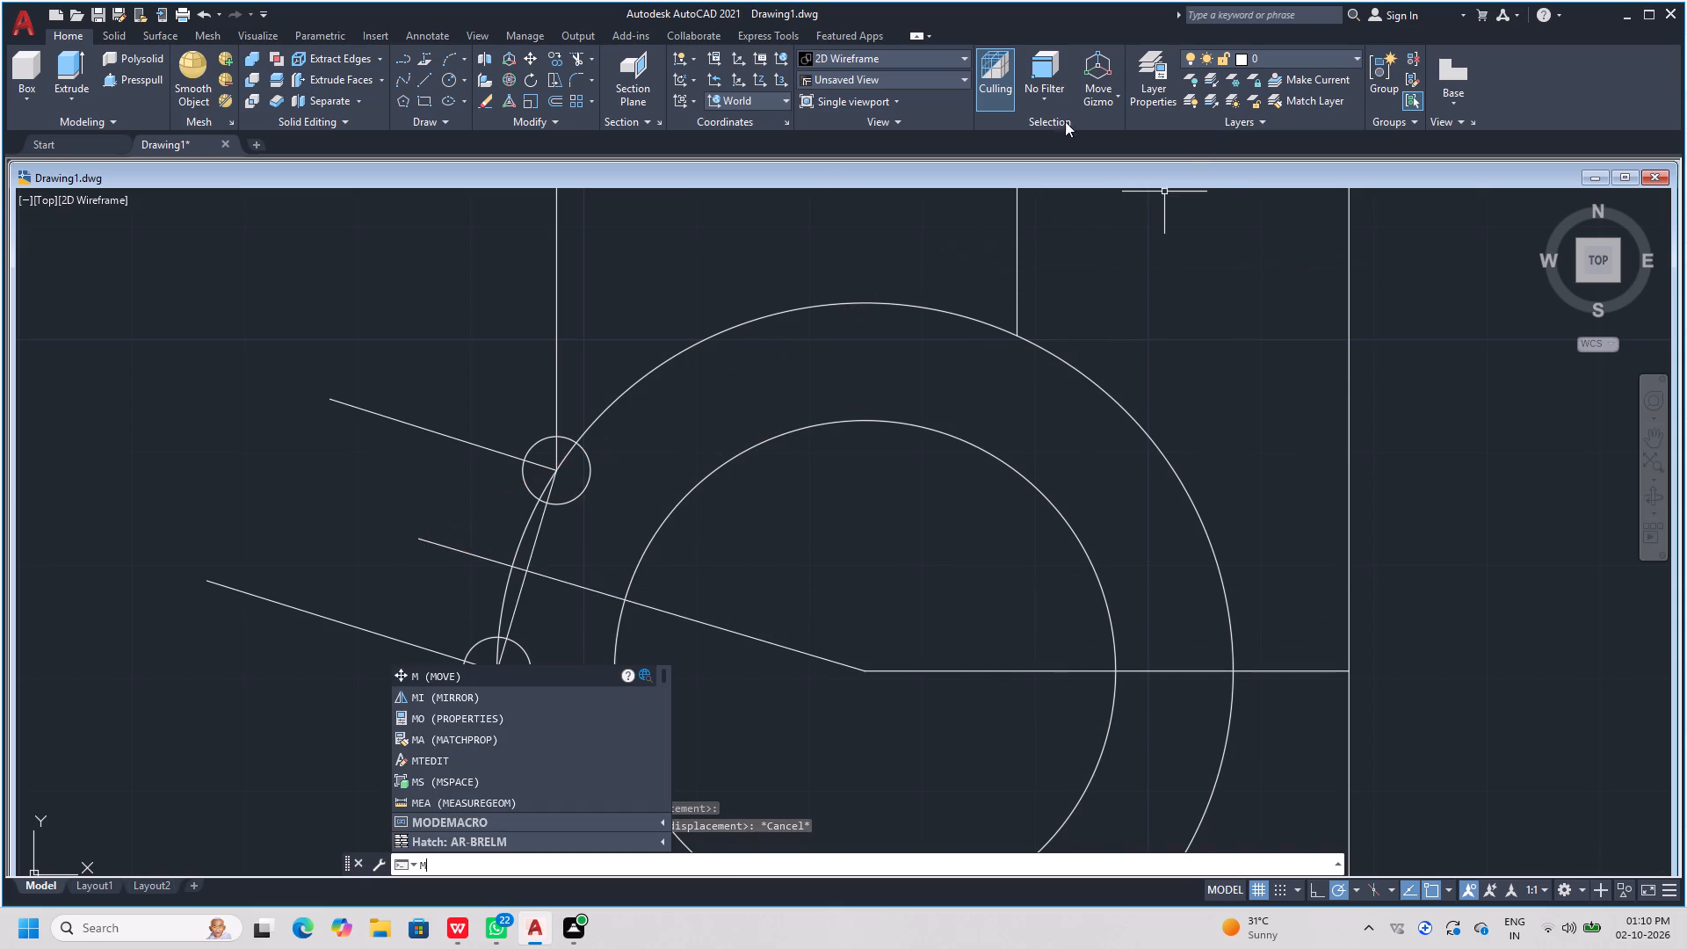
left_click(501, 680)
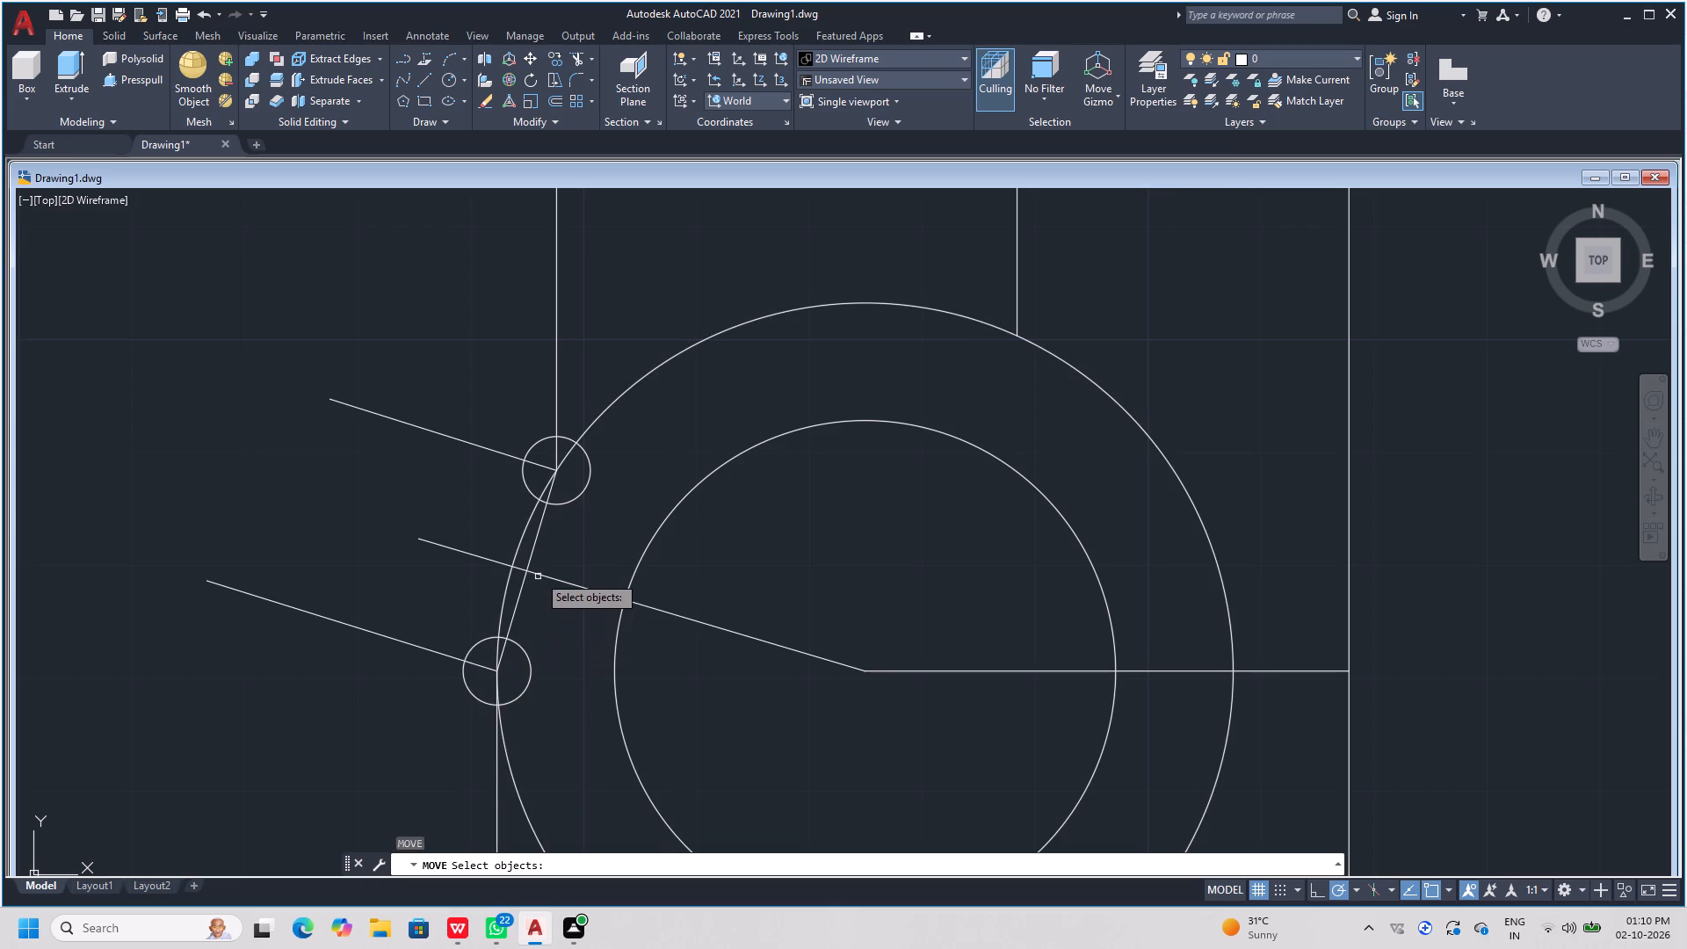
left_click(533, 548)
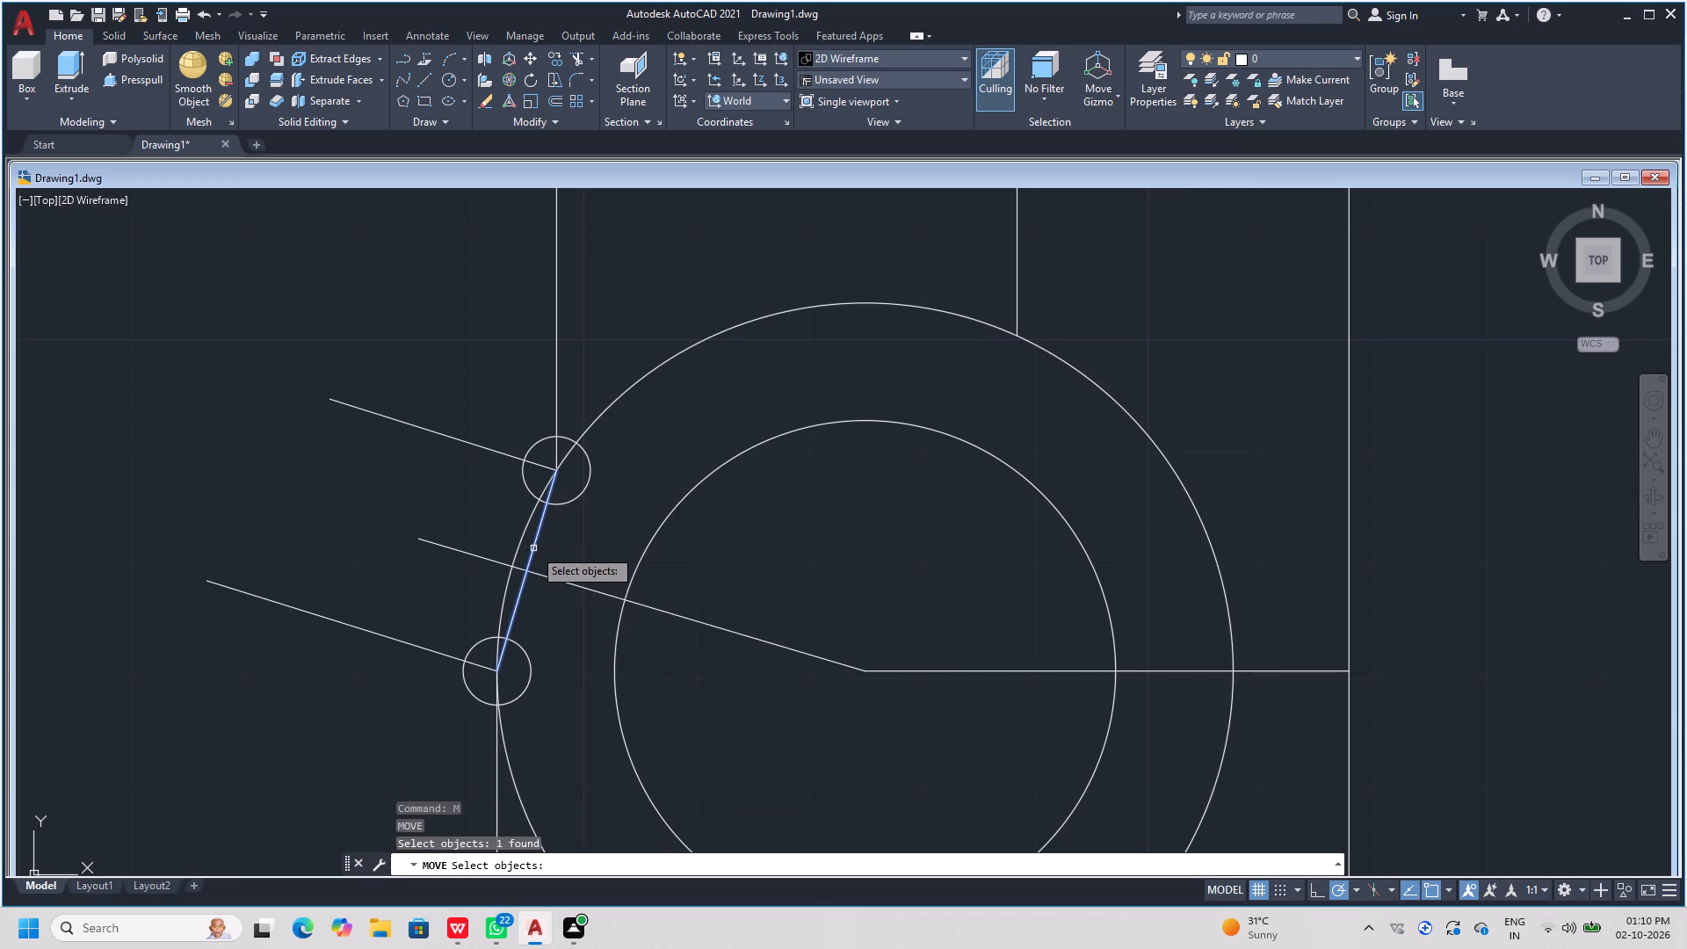
key("space")
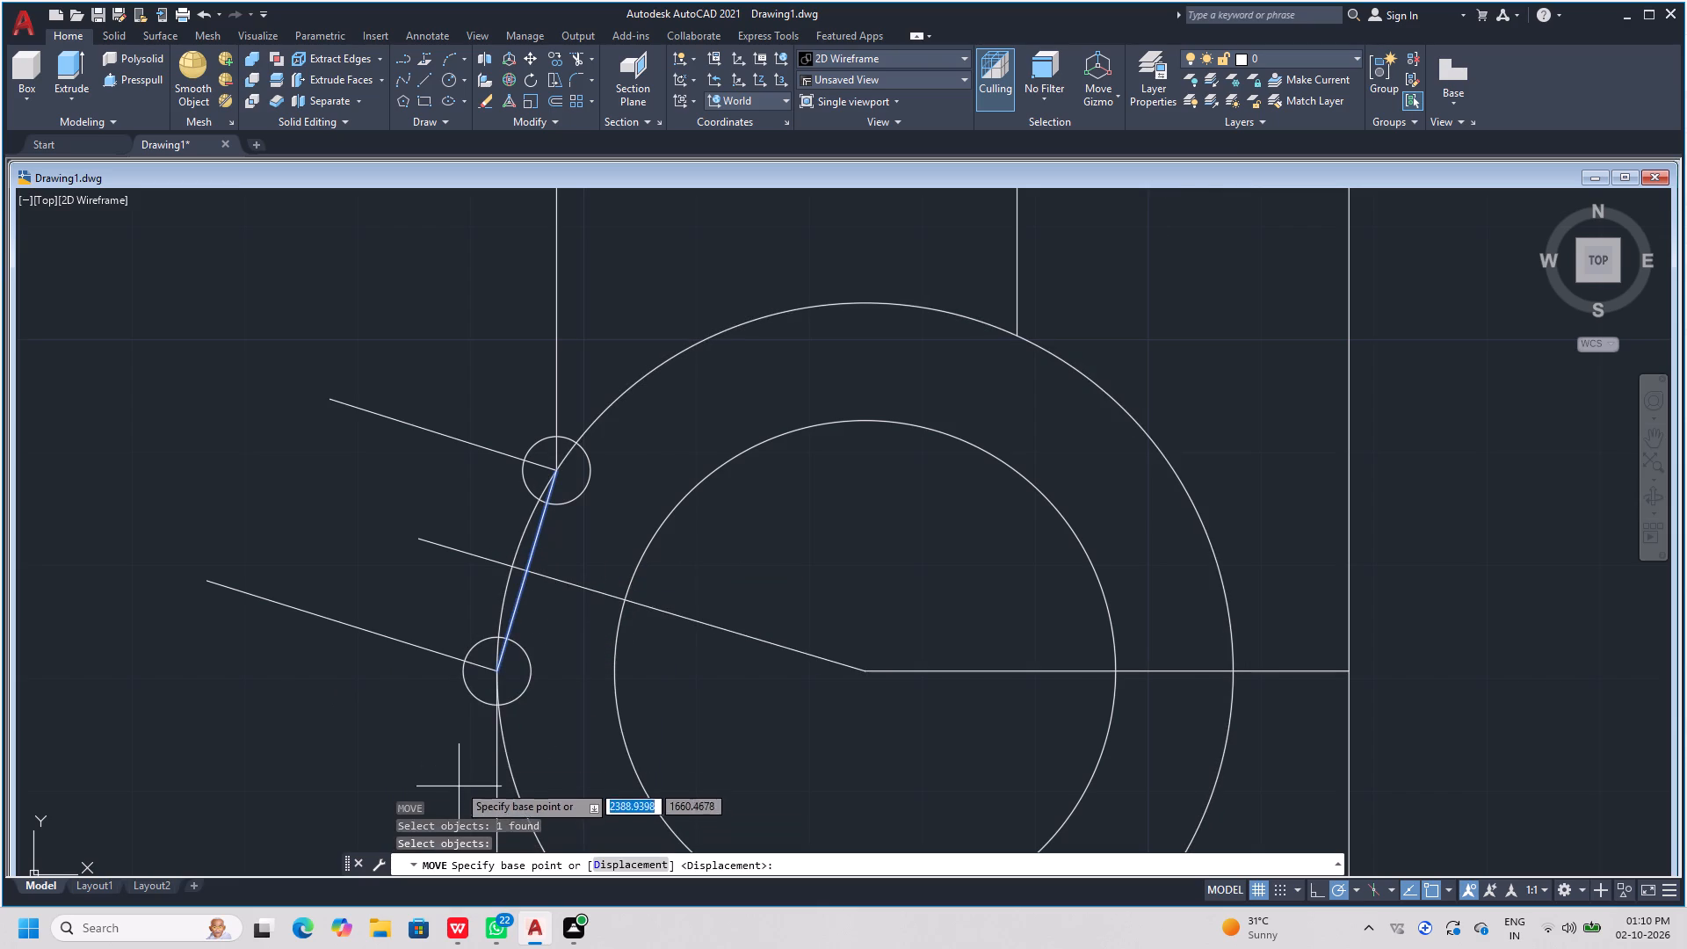
left_click(526, 569)
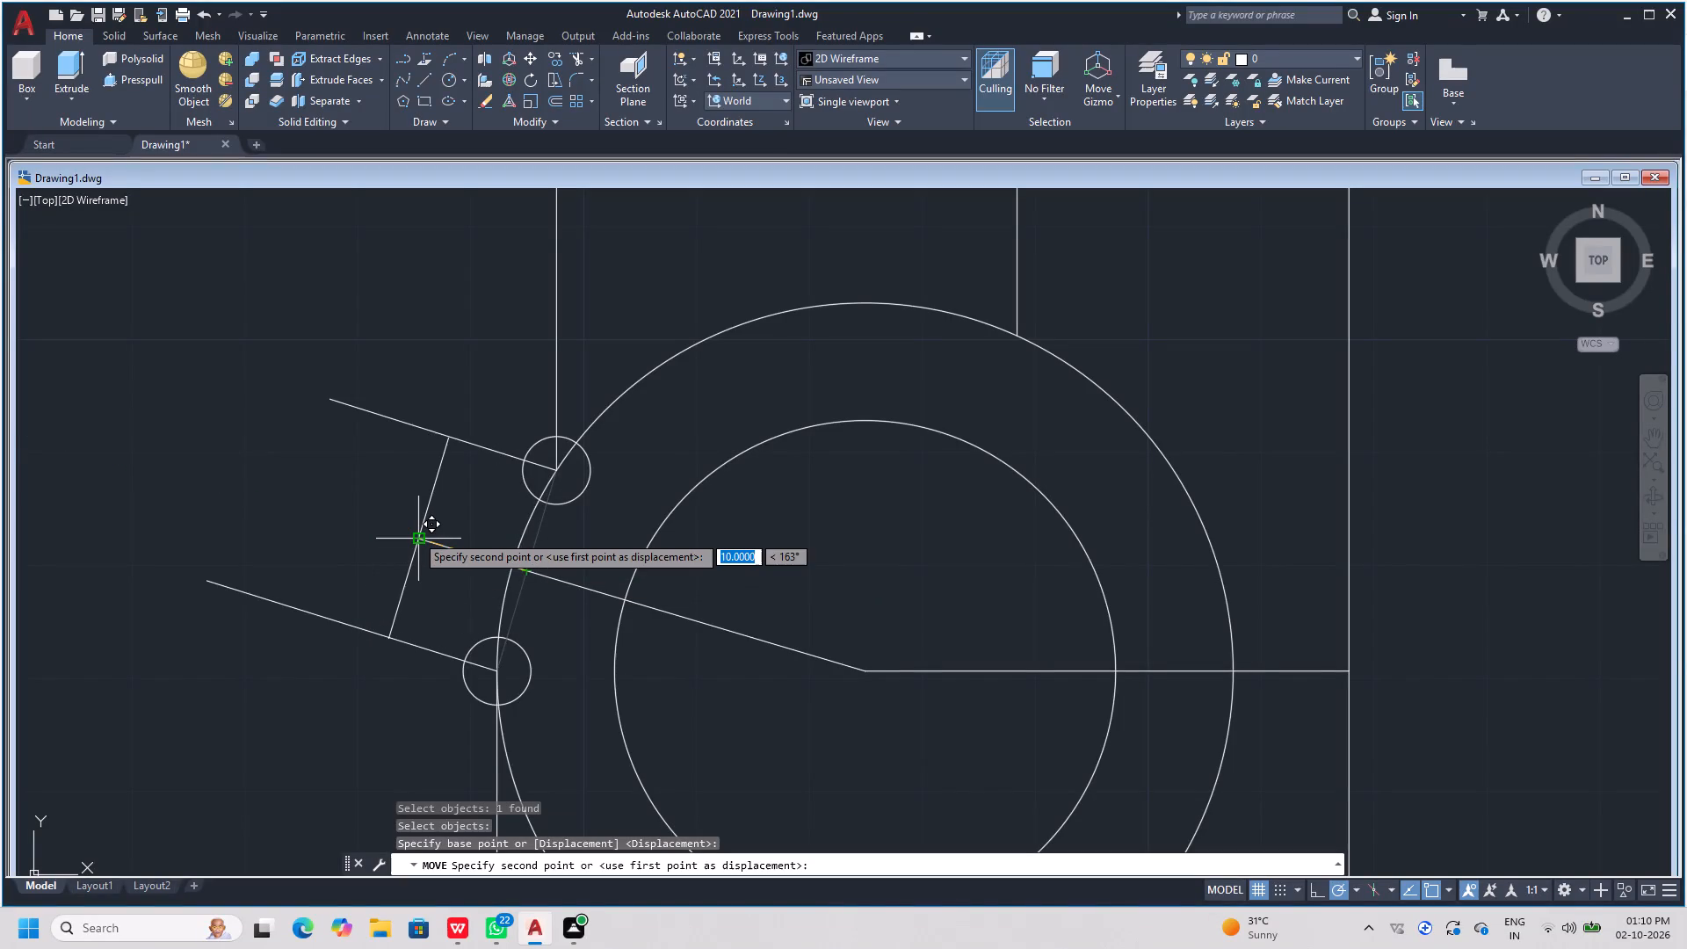
left_click(416, 534)
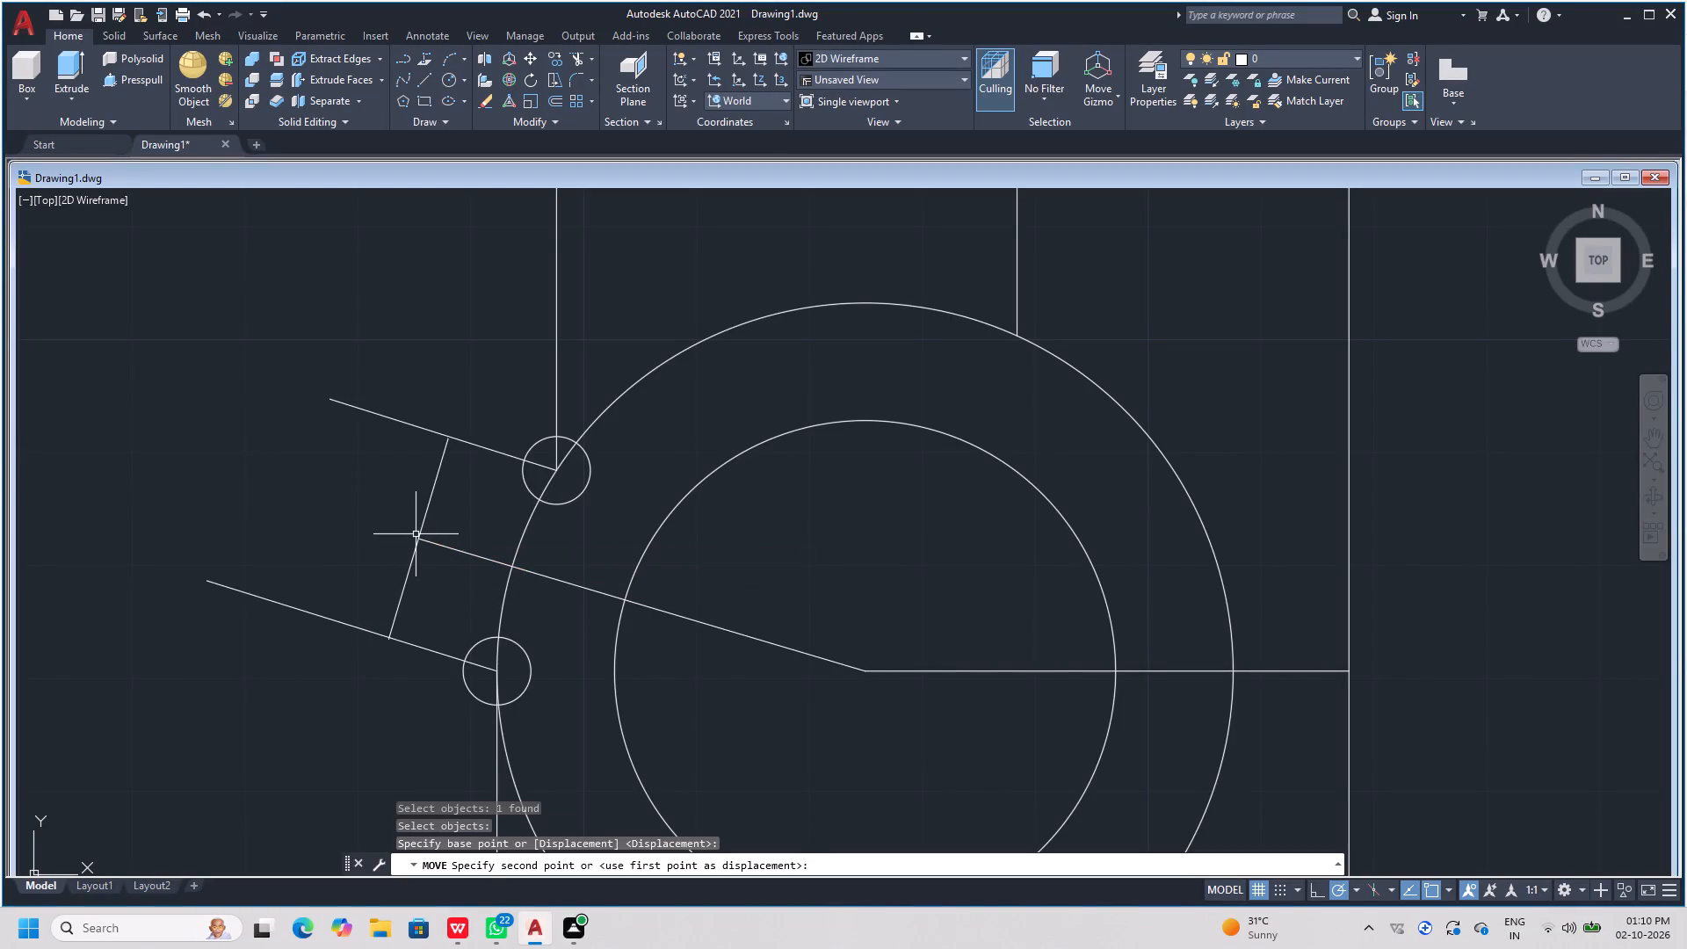
key("space")
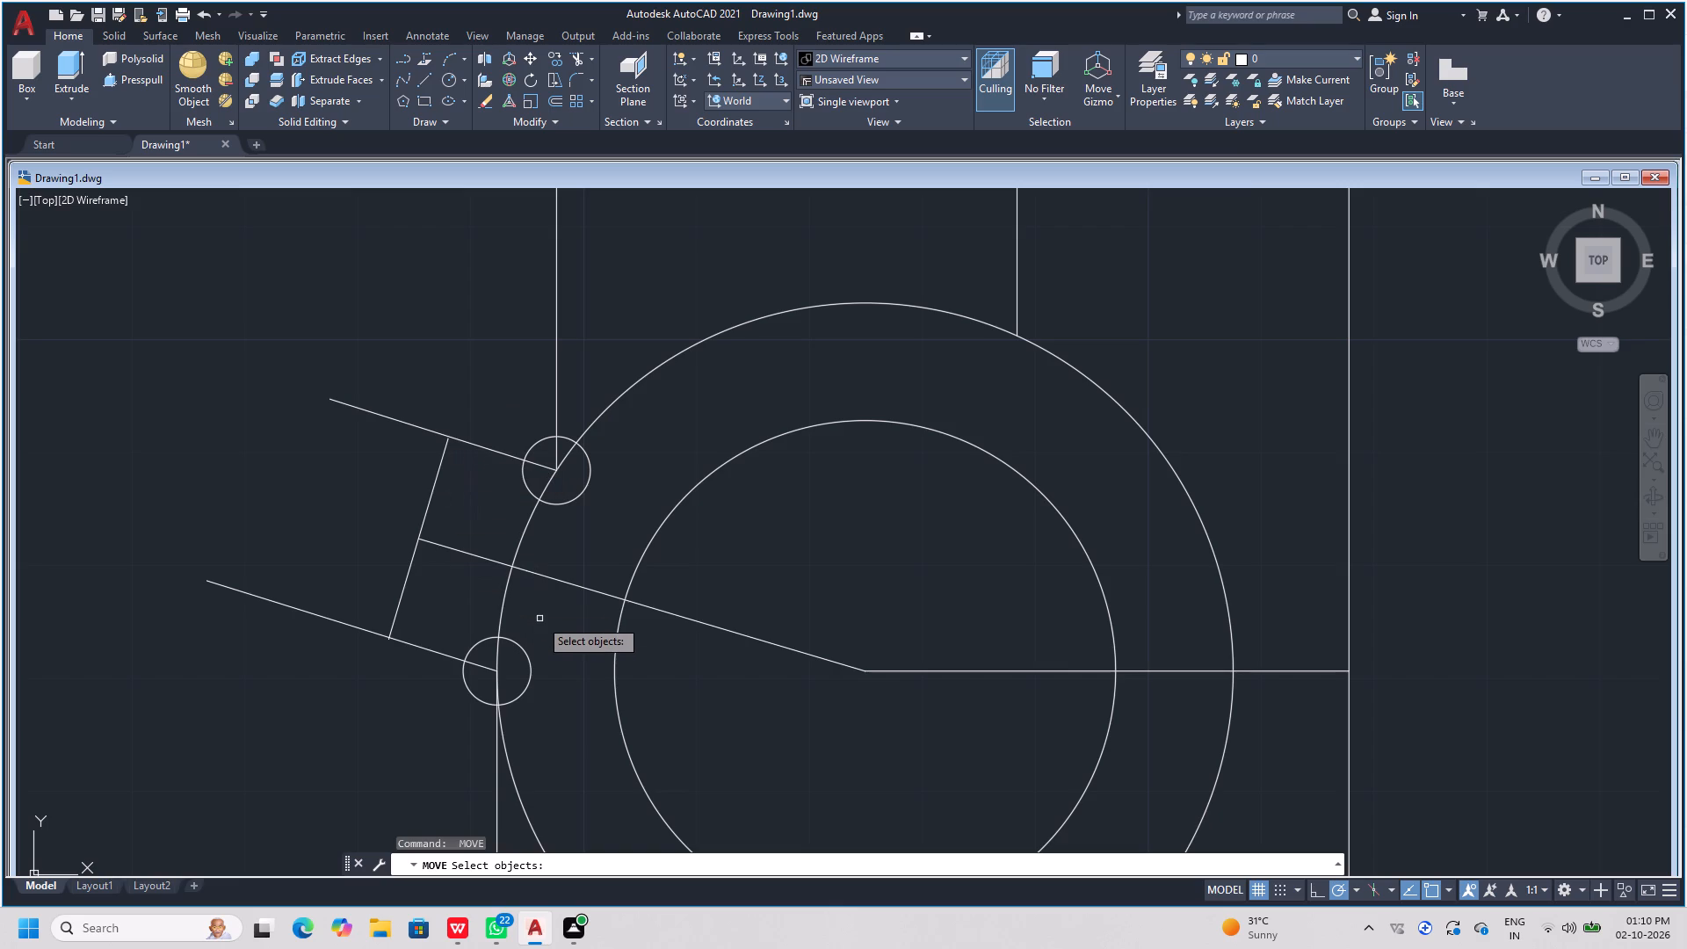
key("Escape")
key("Escape")
Trim the upper parallel line back to its small circle and the lower one back to the moved joining line.
type("tr")
key("space")
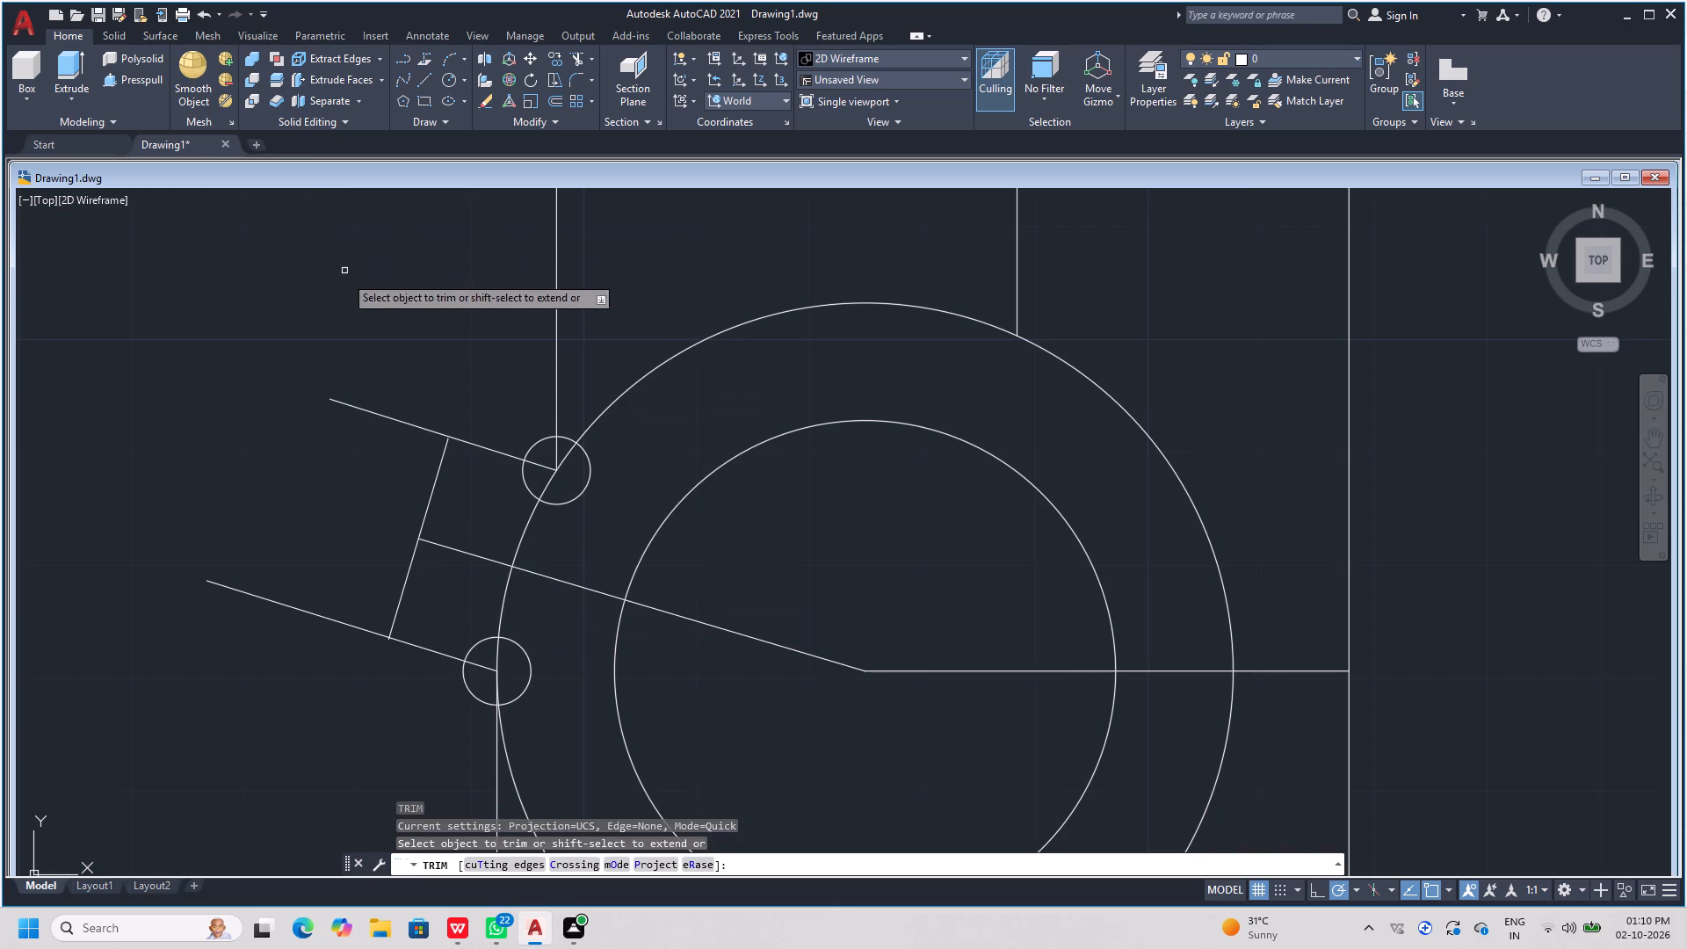
left_click(403, 420)
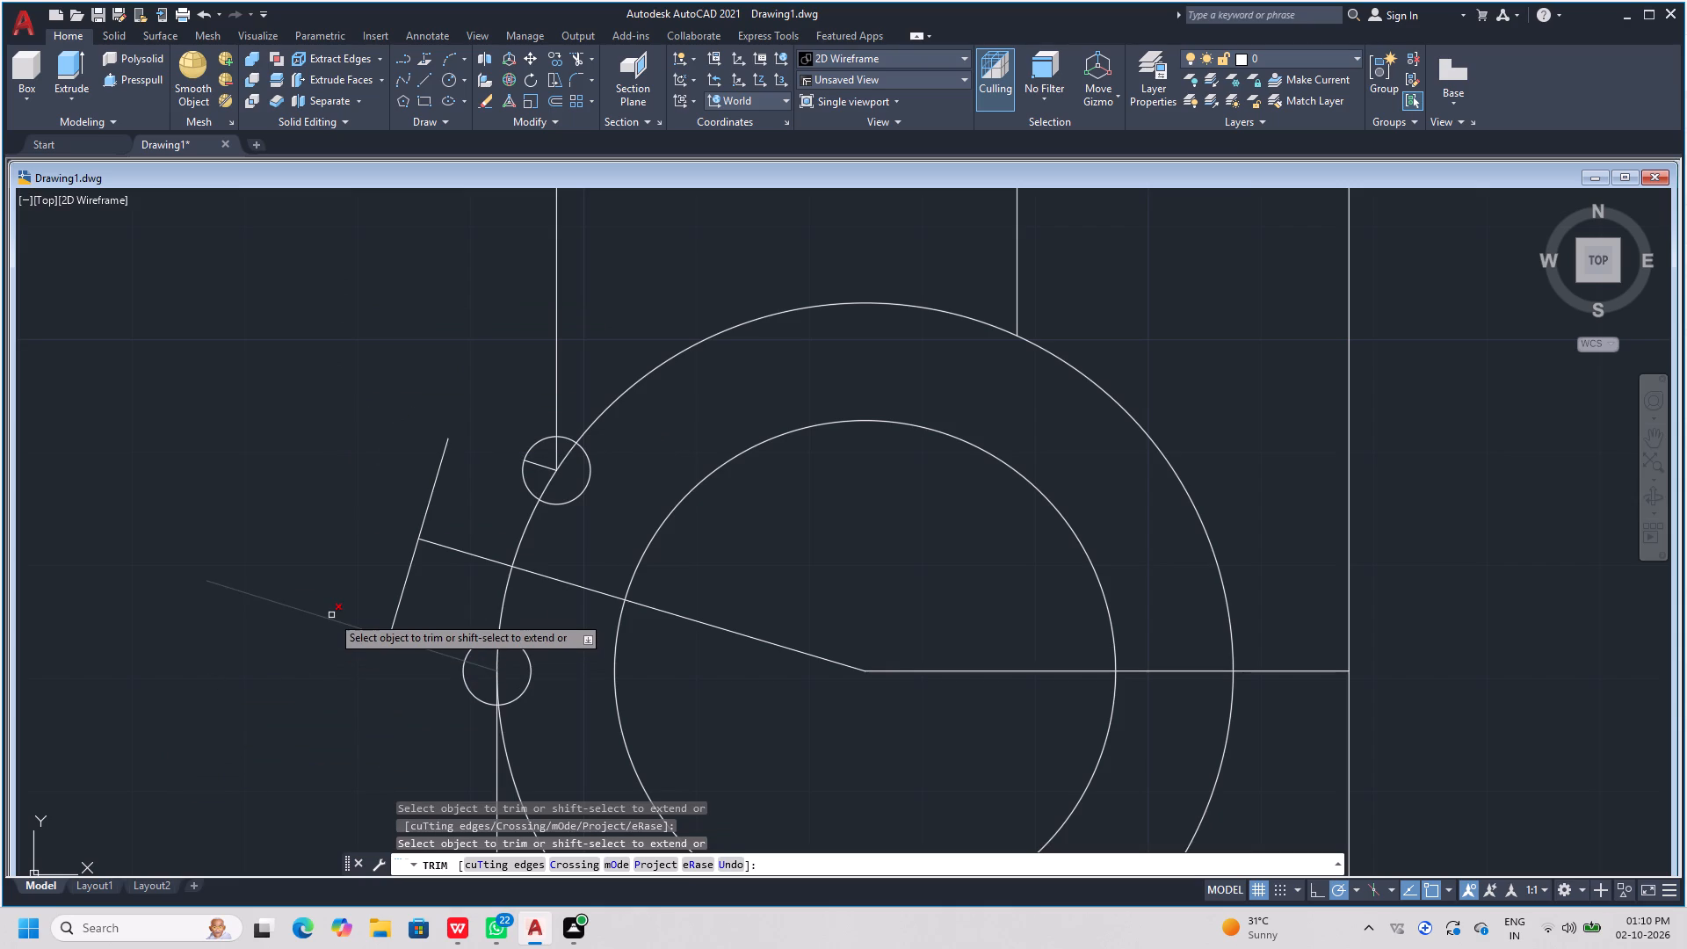
left_click(329, 621)
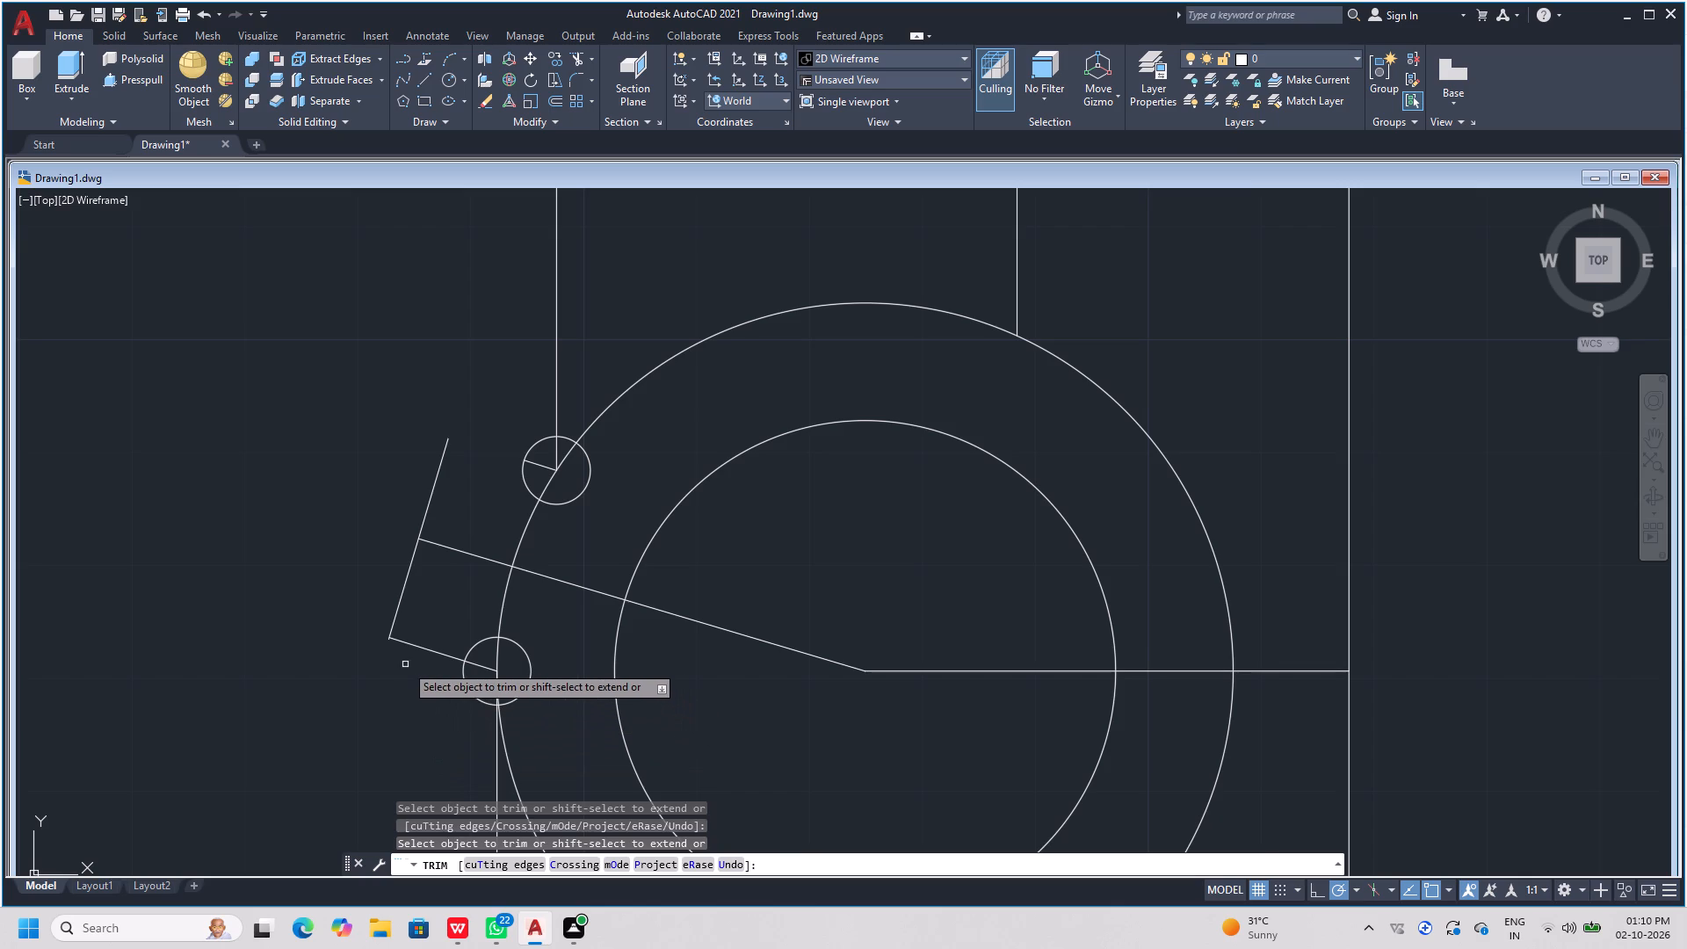
Examine both ends of the moved joining line and the trimmed lines at the two small circles.
scroll(405, 664, "up", 3)
scroll(326, 587, "up", 2)
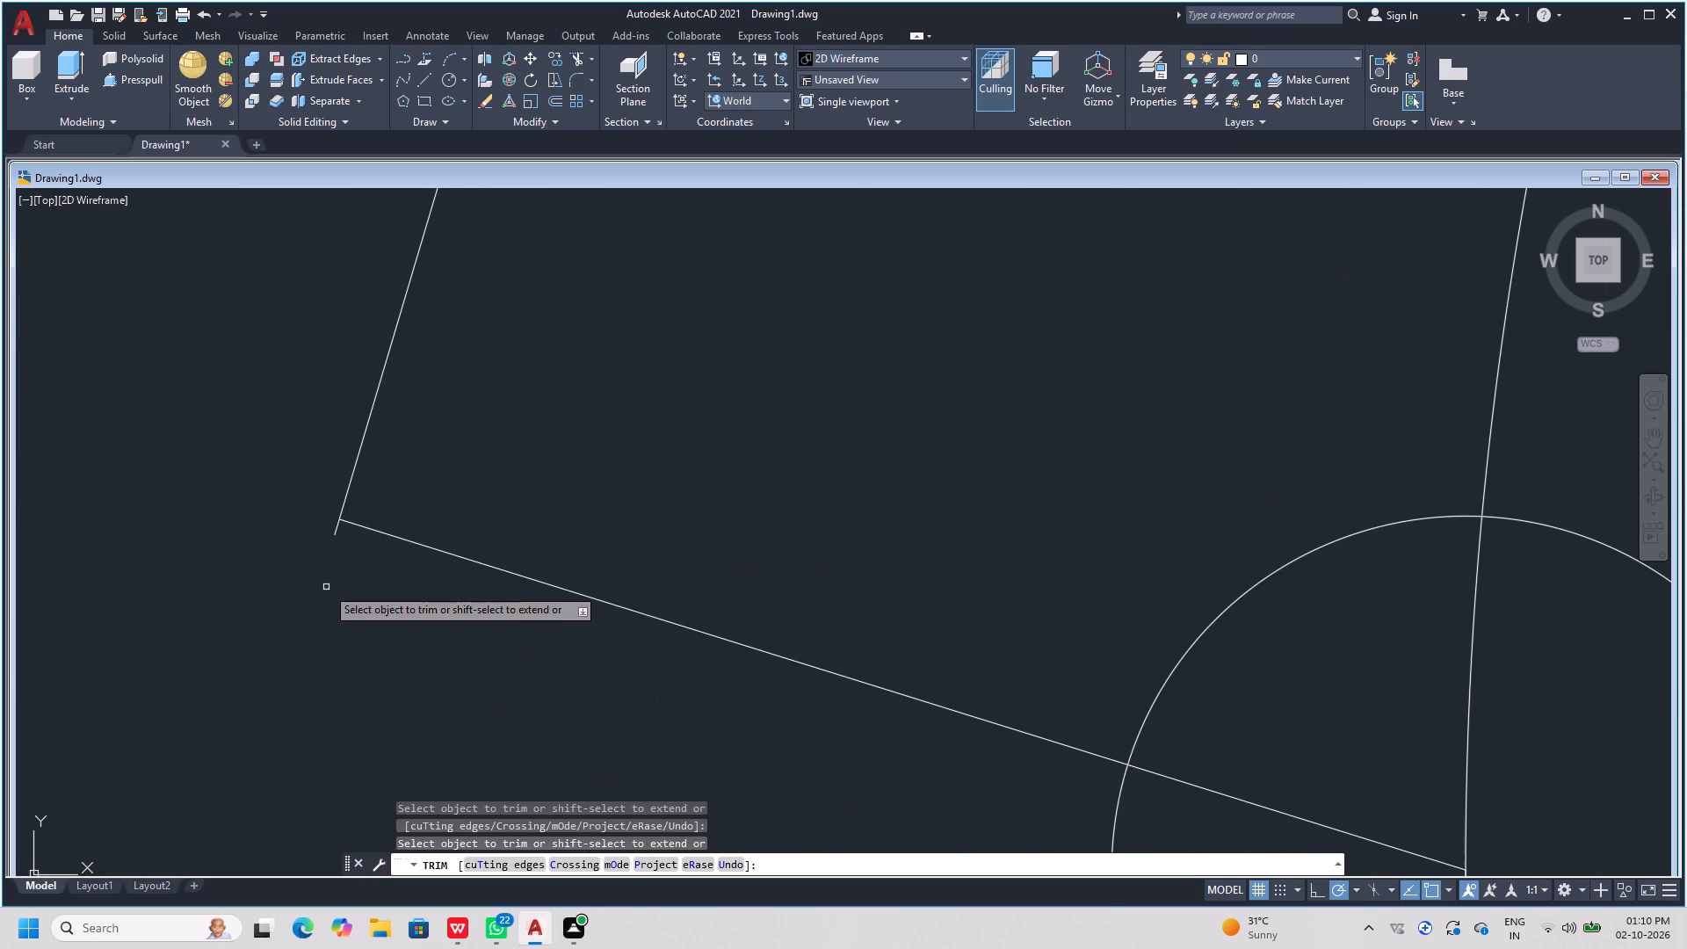
scroll(326, 587, "down", 5)
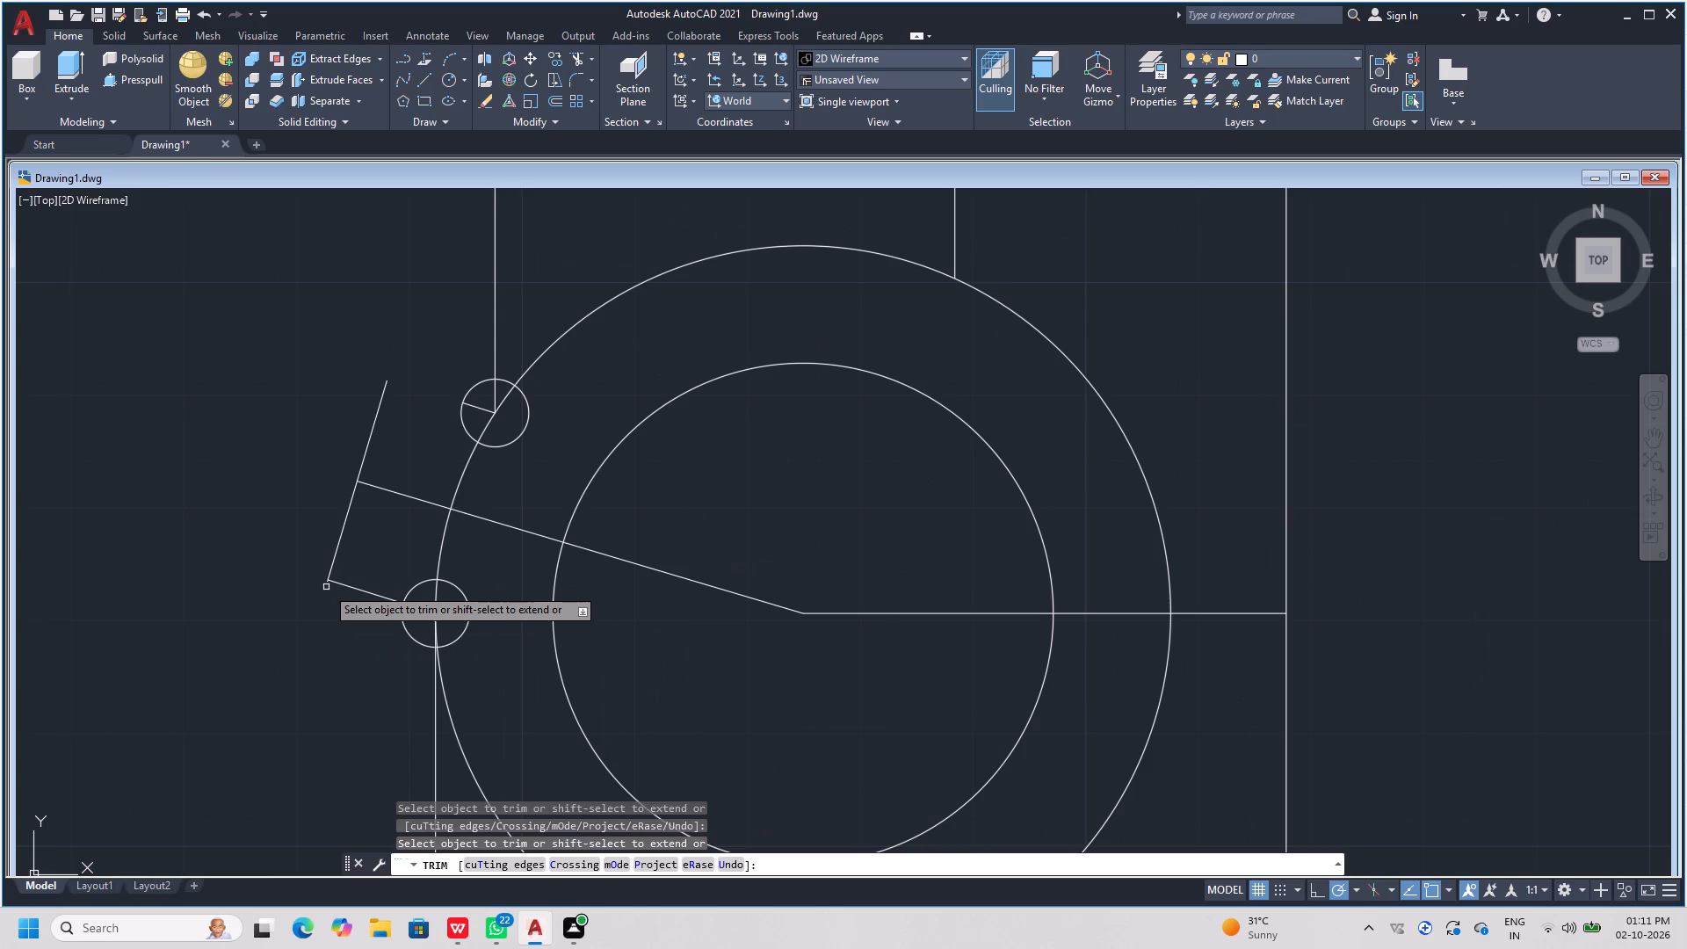
scroll(344, 502, "up", 1)
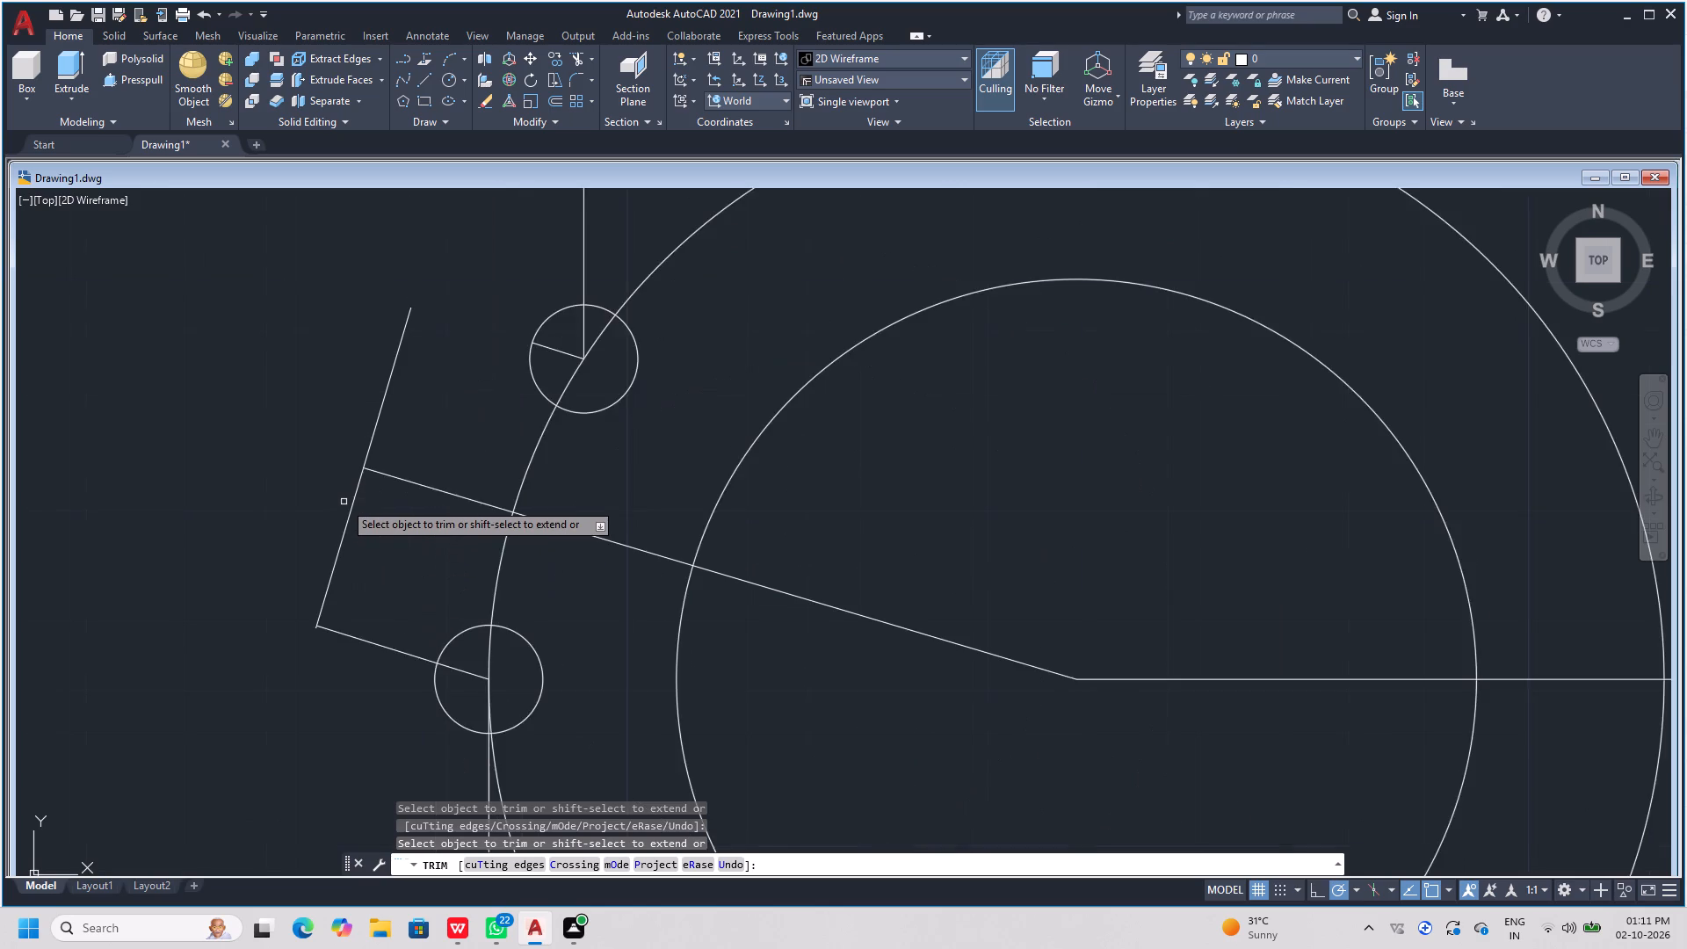
scroll(344, 502, "up", 2)
scroll(344, 502, "down", 4)
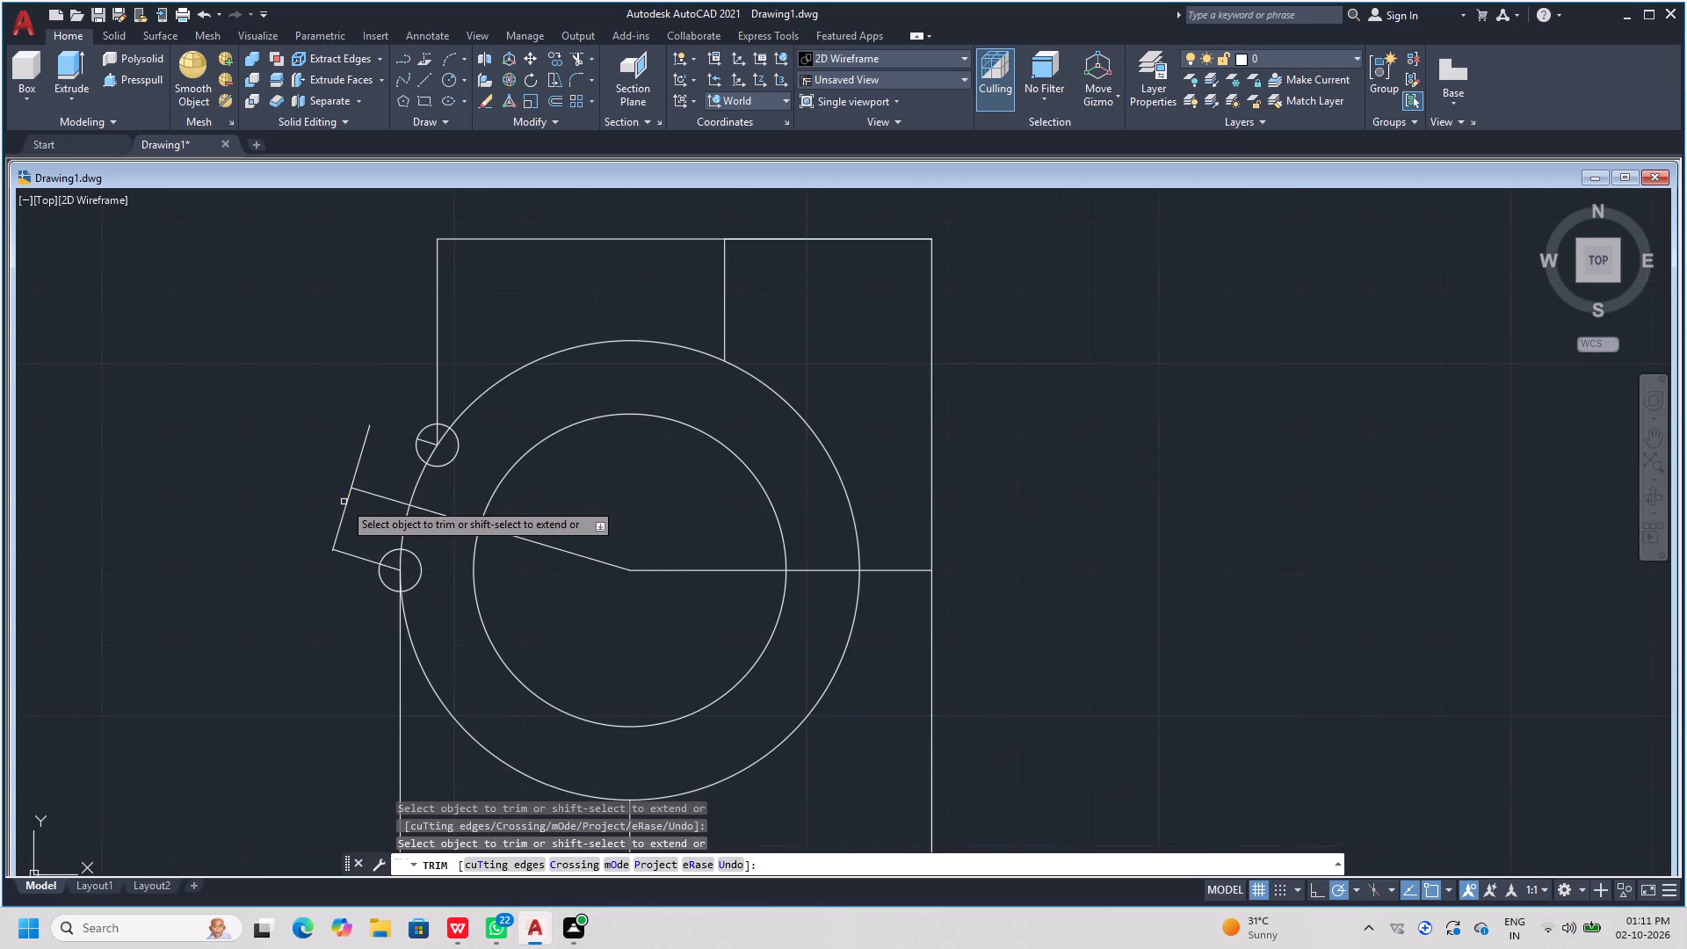
scroll(366, 420, "up", 2)
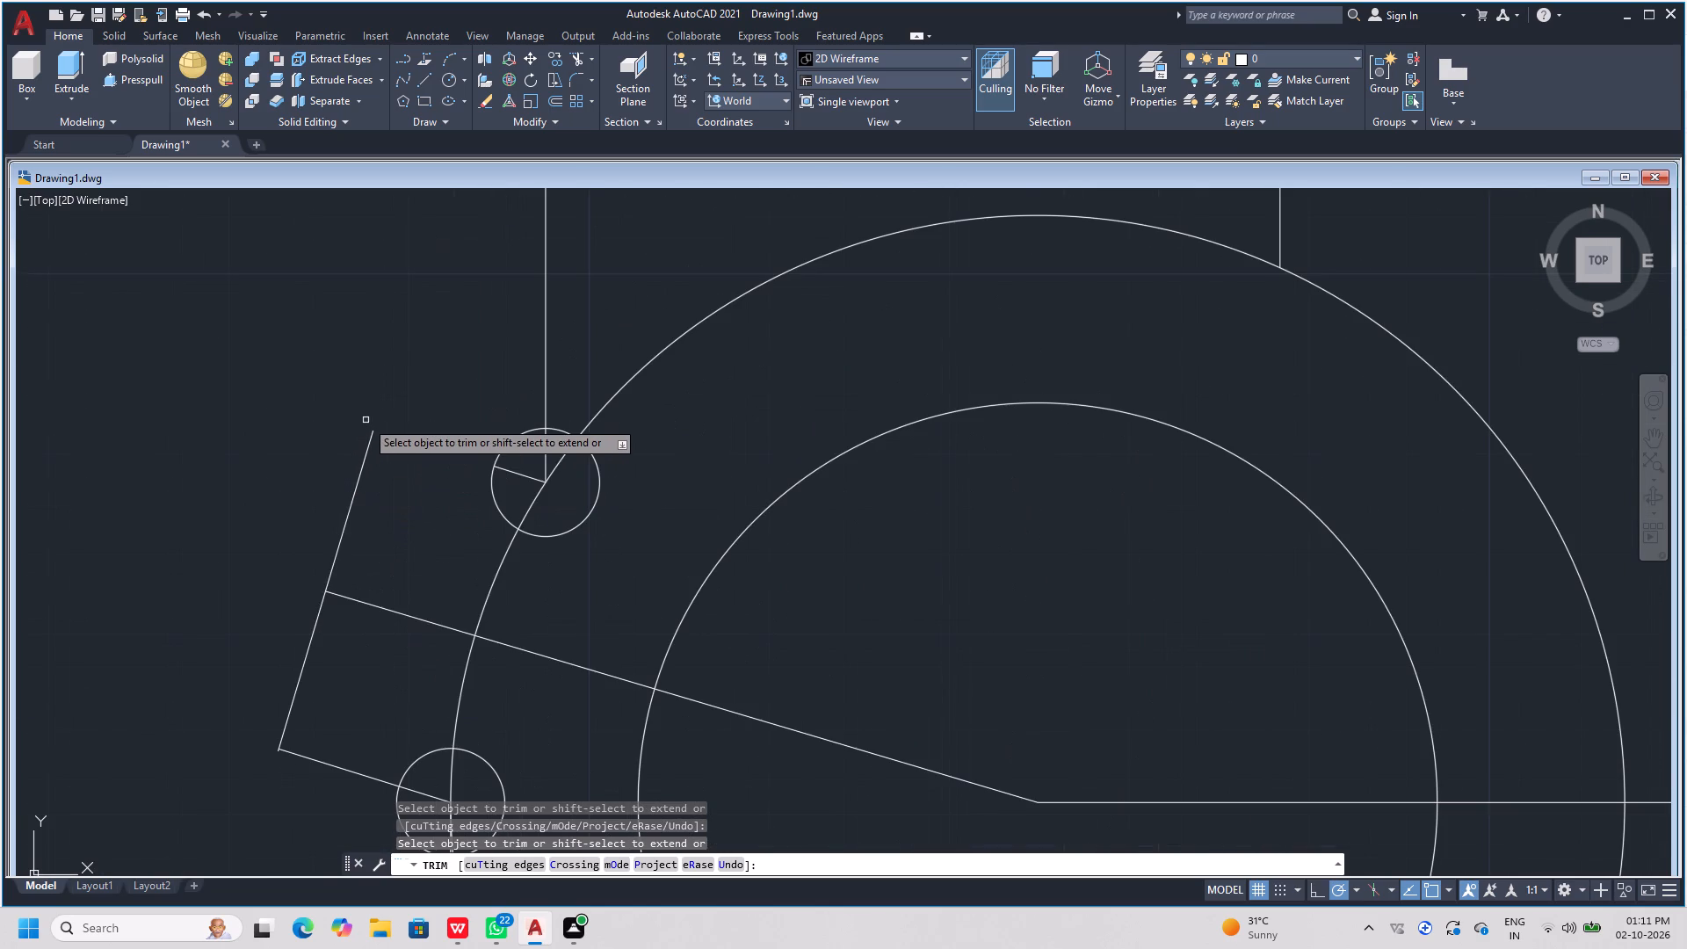
scroll(366, 420, "up", 2)
scroll(366, 420, "down", 2)
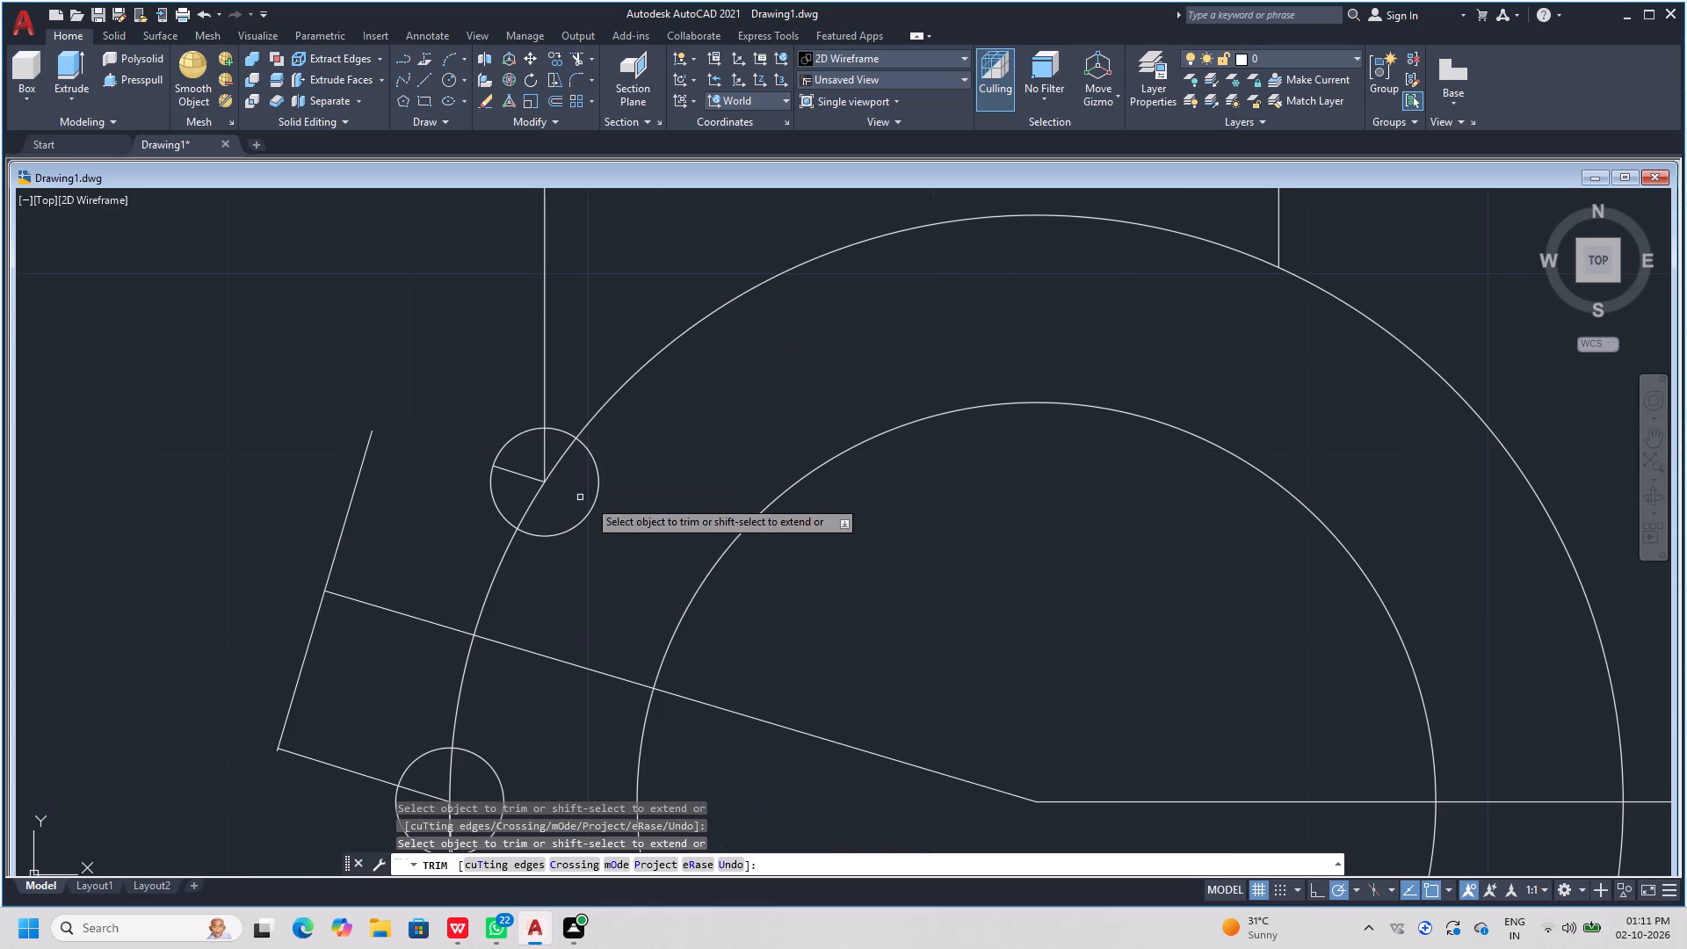
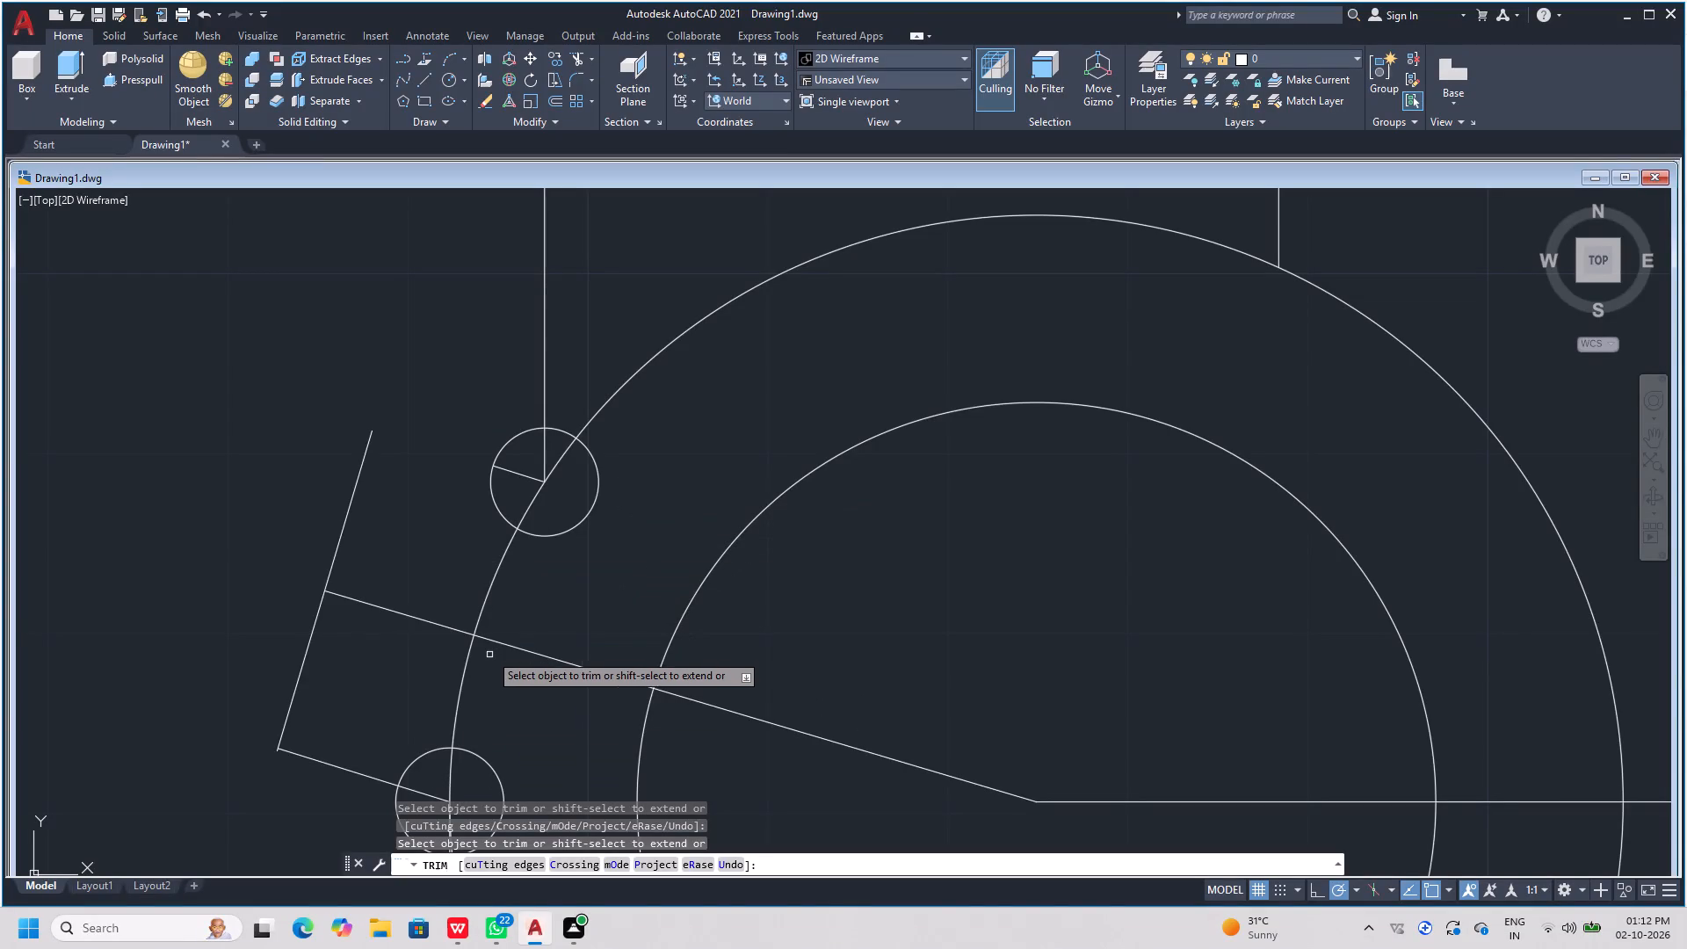
Trim away the short line piece left inside the upper small circle.
left_click(528, 478)
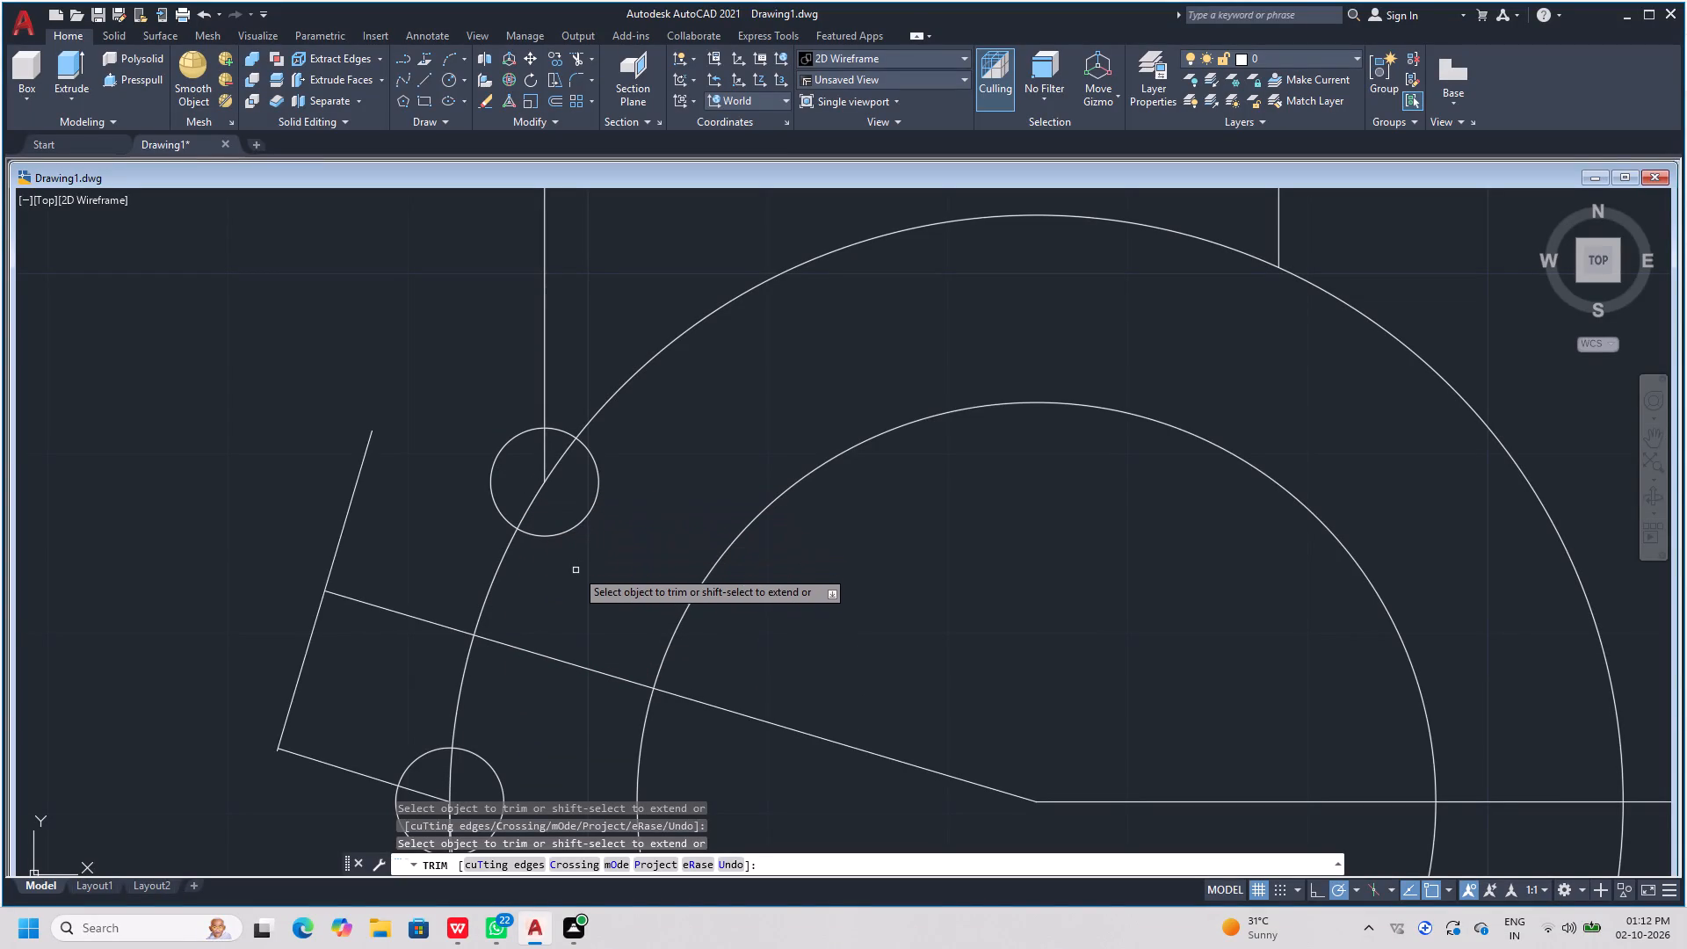
key("Escape")
key("Escape")
key("Escape")
key("Escape")
key("Escape")
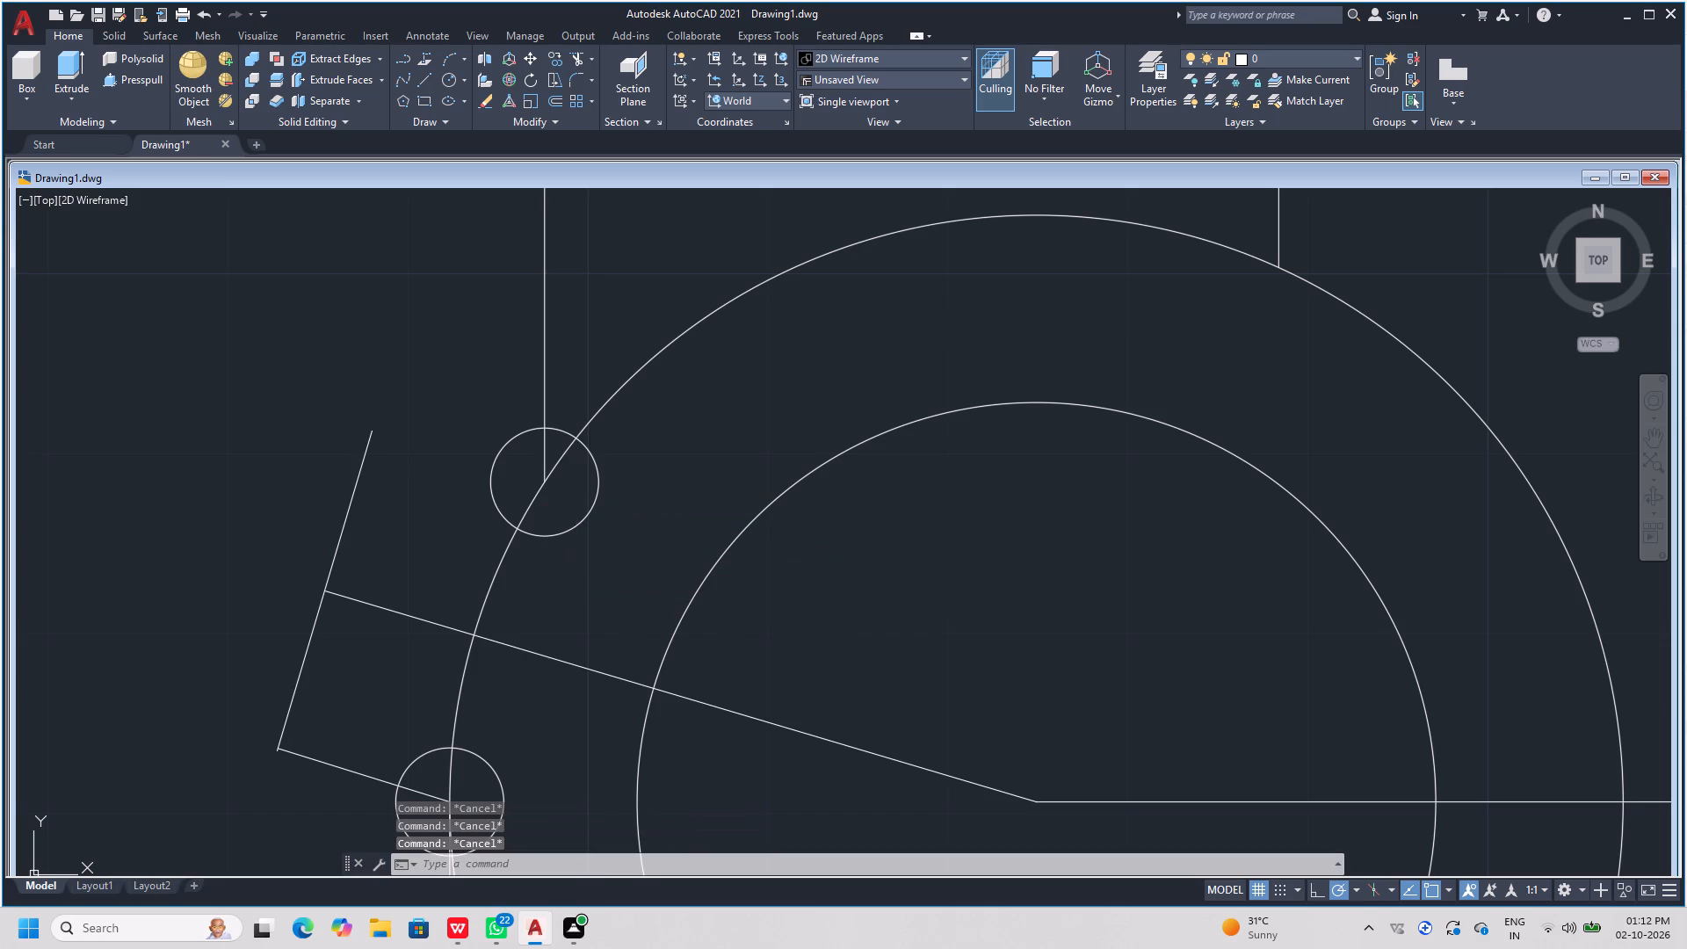
Draw a line 10 long at 150° outward from the upper small circle's centre.
type("l")
key("space")
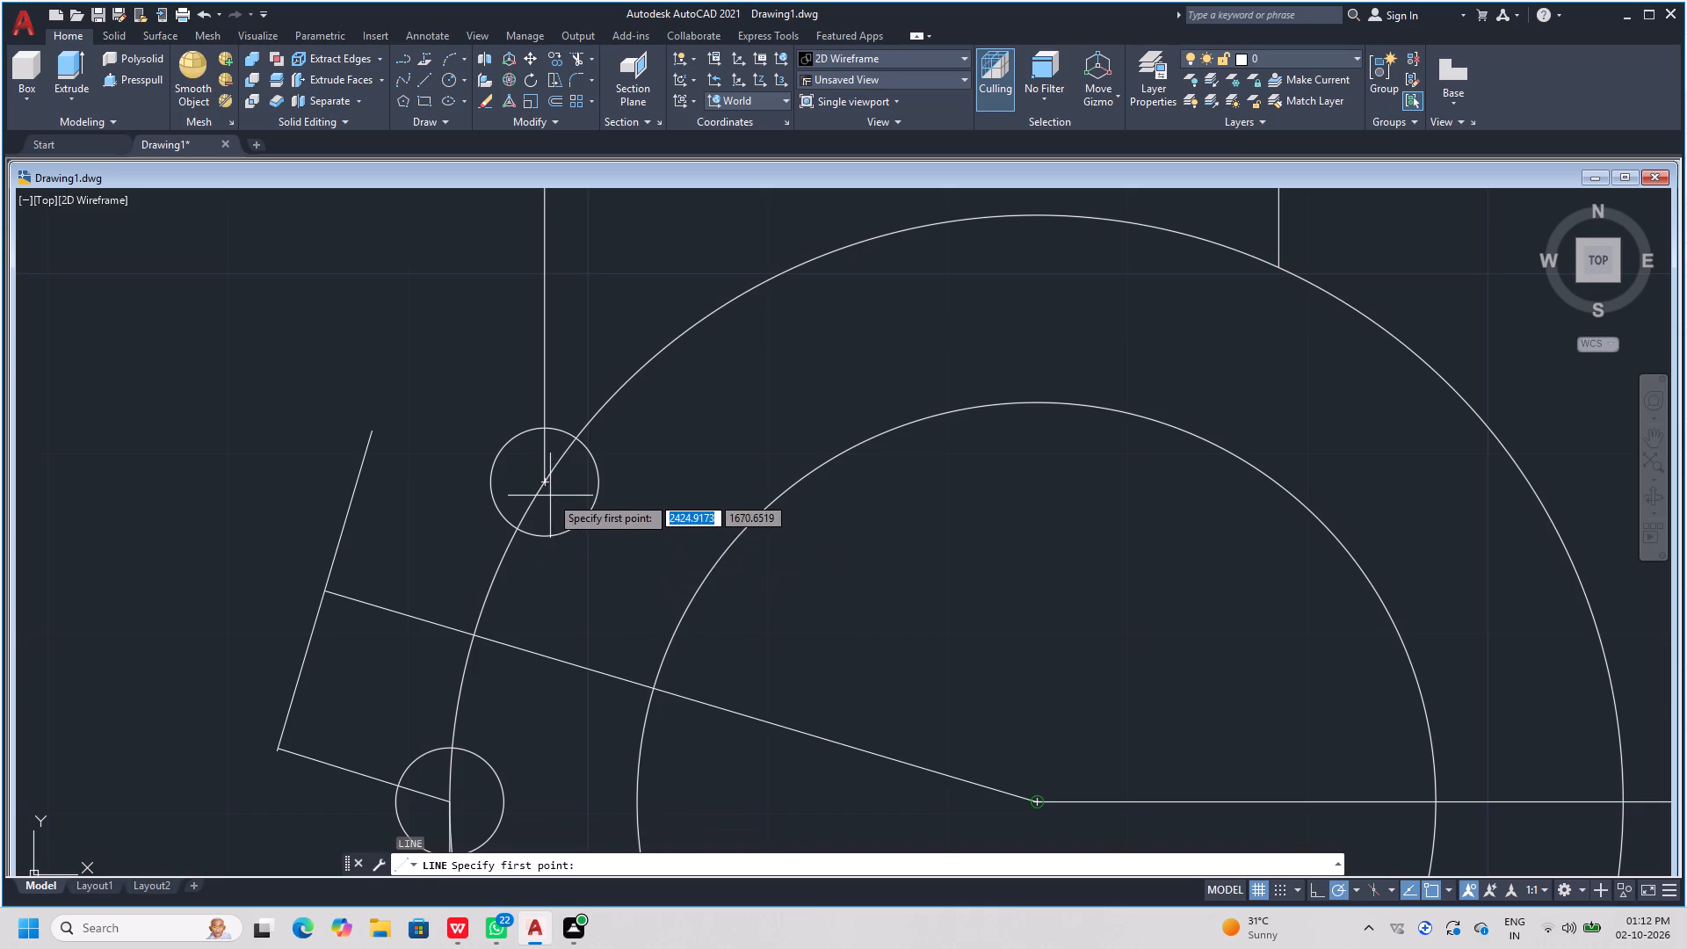
left_click(547, 478)
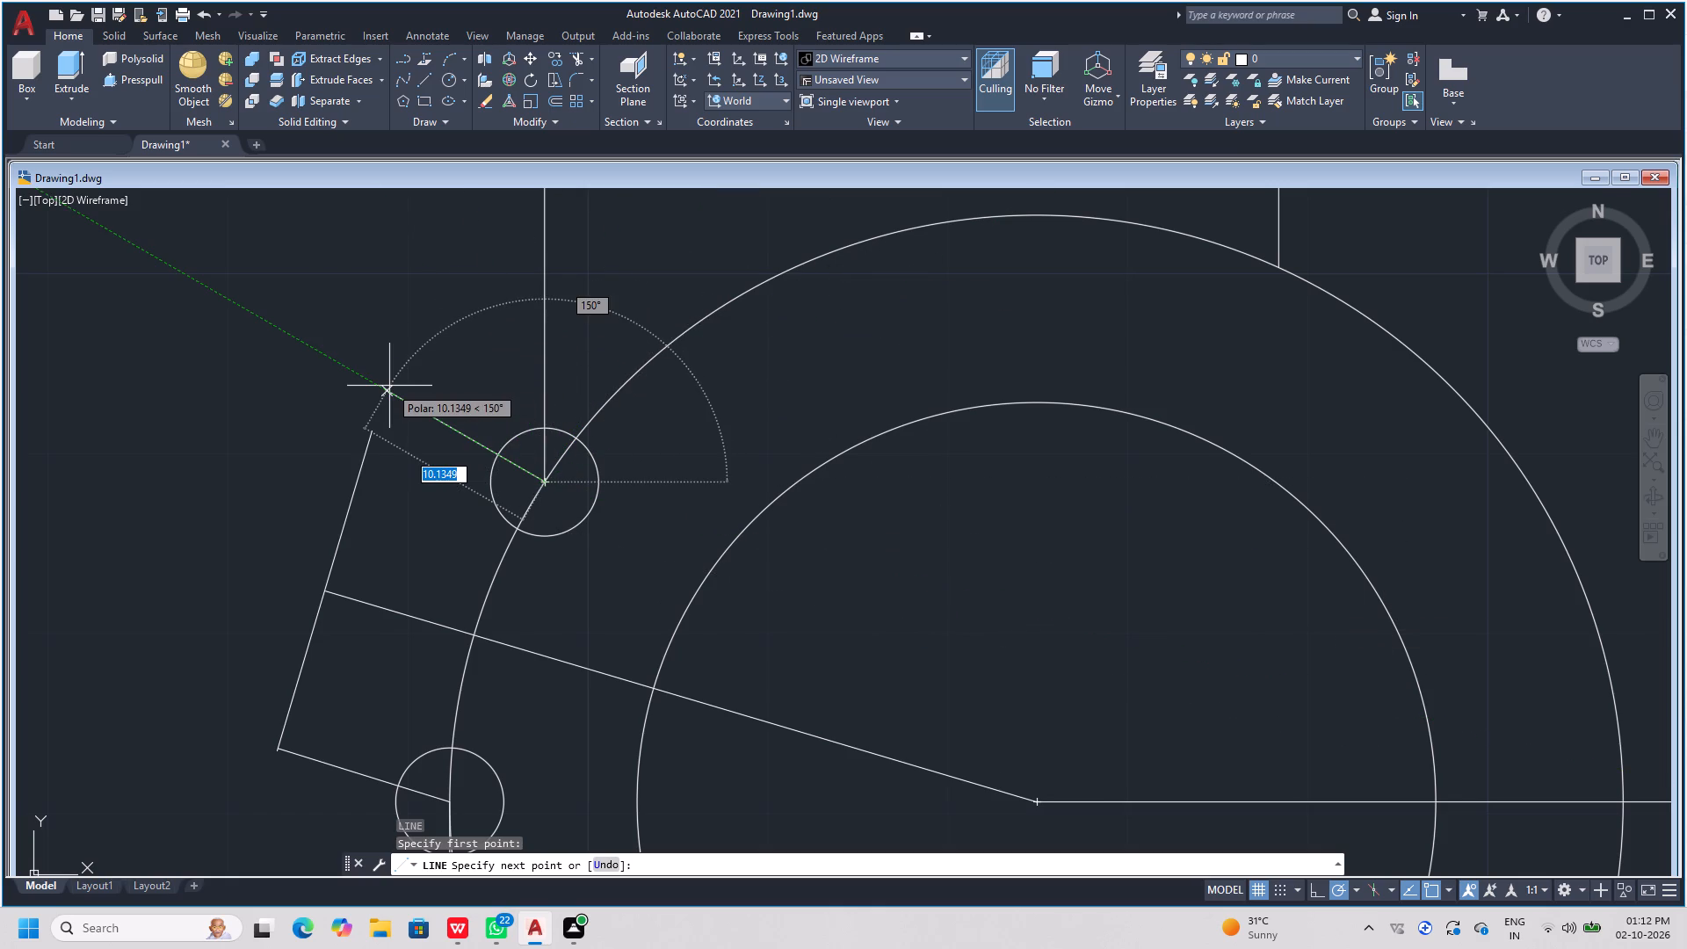
key("period")
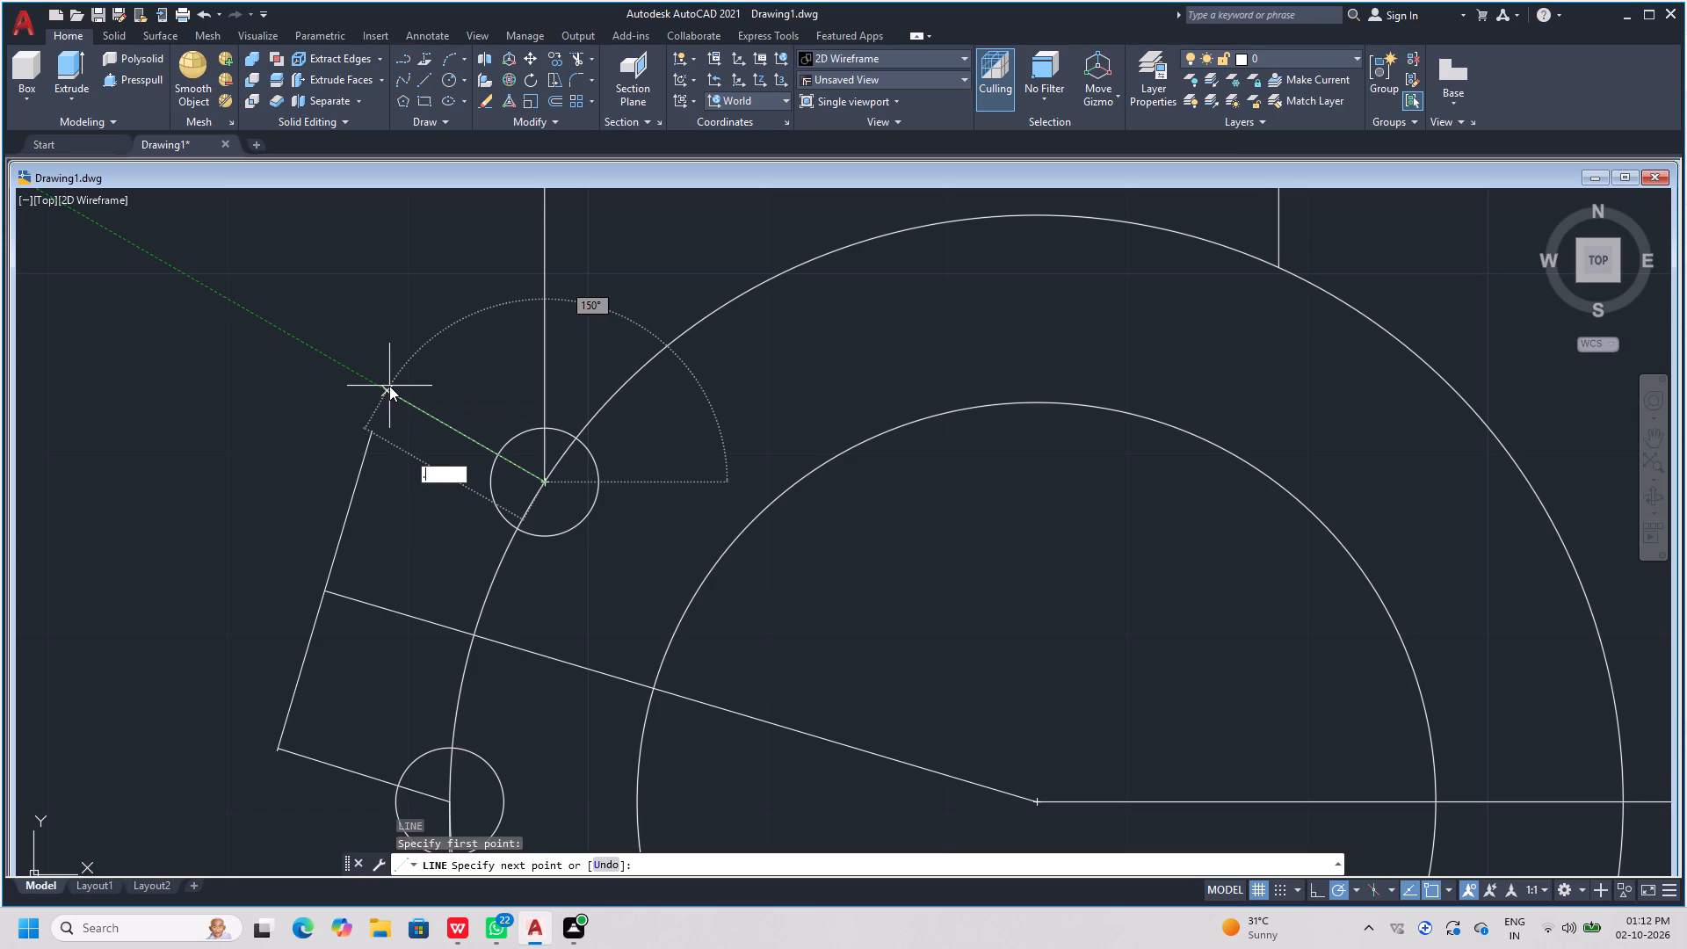
key("BackSpace")
key("ctrl+period")
key("ctrl+period")
key("shift+greater")
key("1")
type("63")
key("Return")
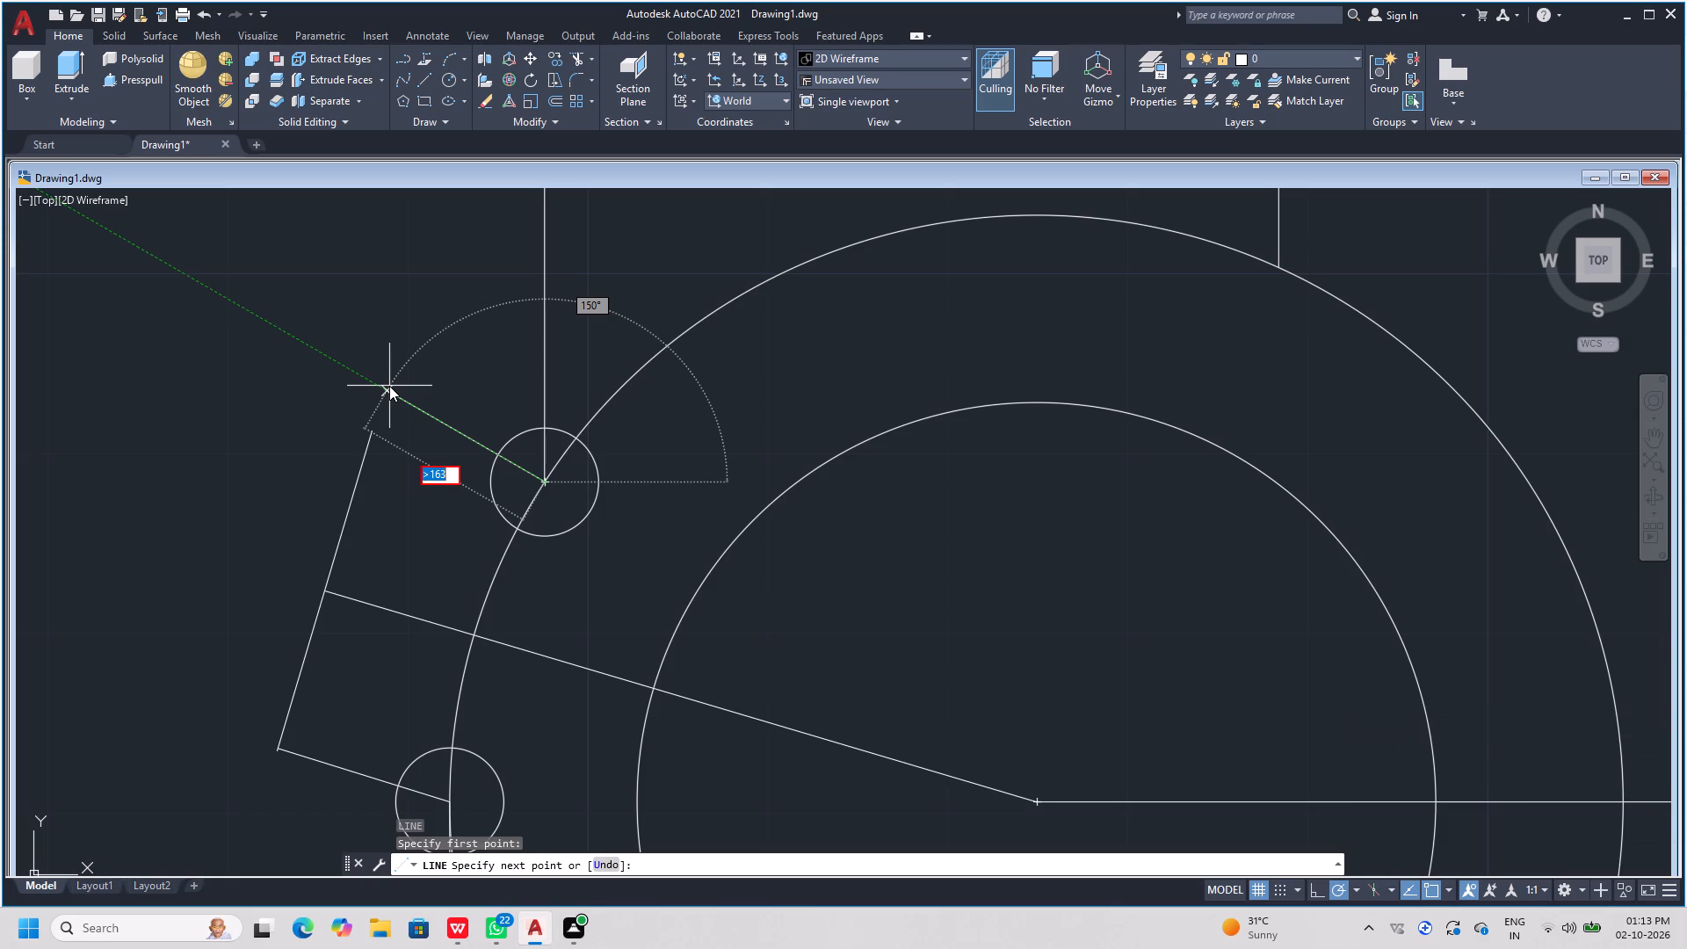
type("10")
key("Return")
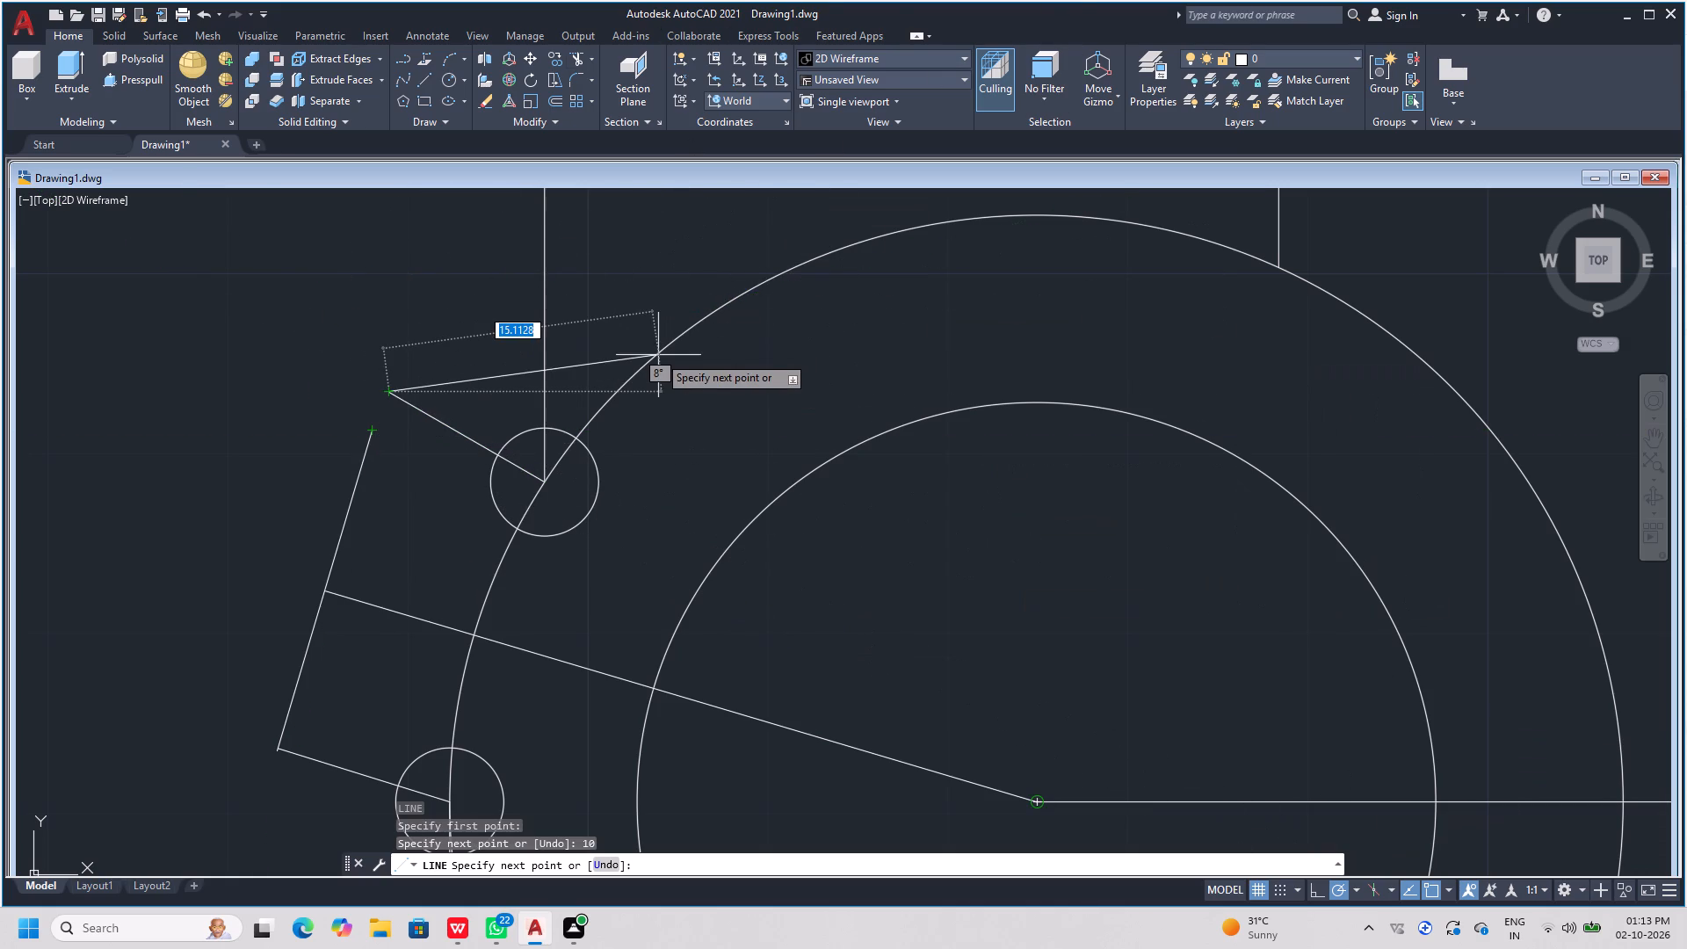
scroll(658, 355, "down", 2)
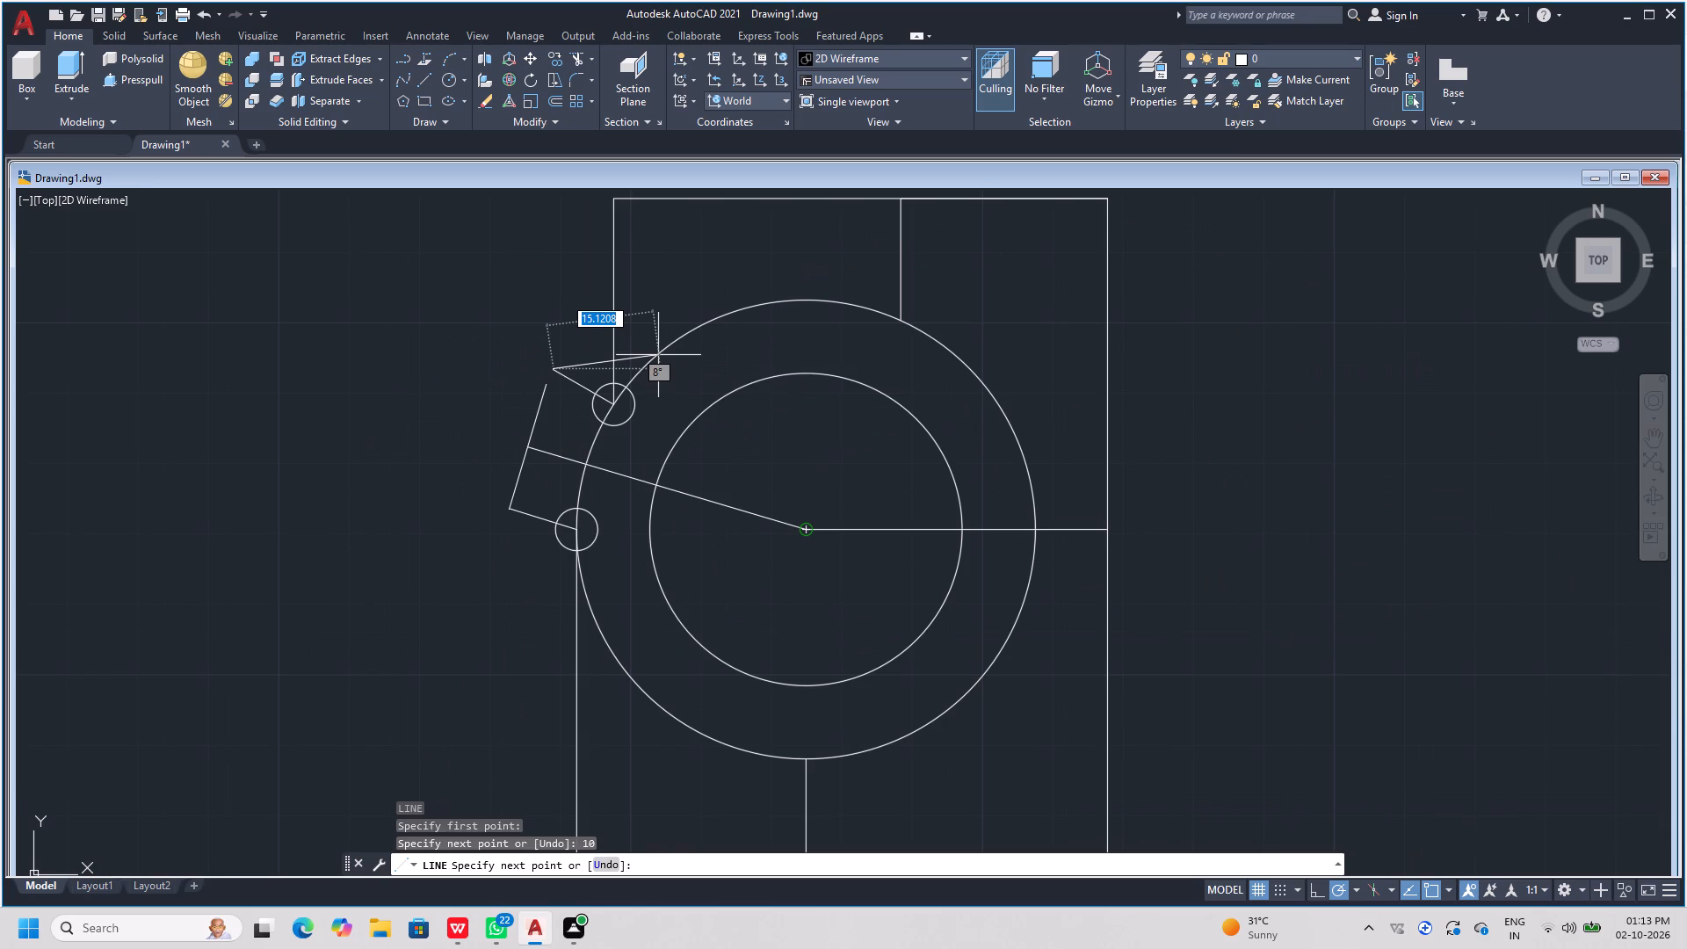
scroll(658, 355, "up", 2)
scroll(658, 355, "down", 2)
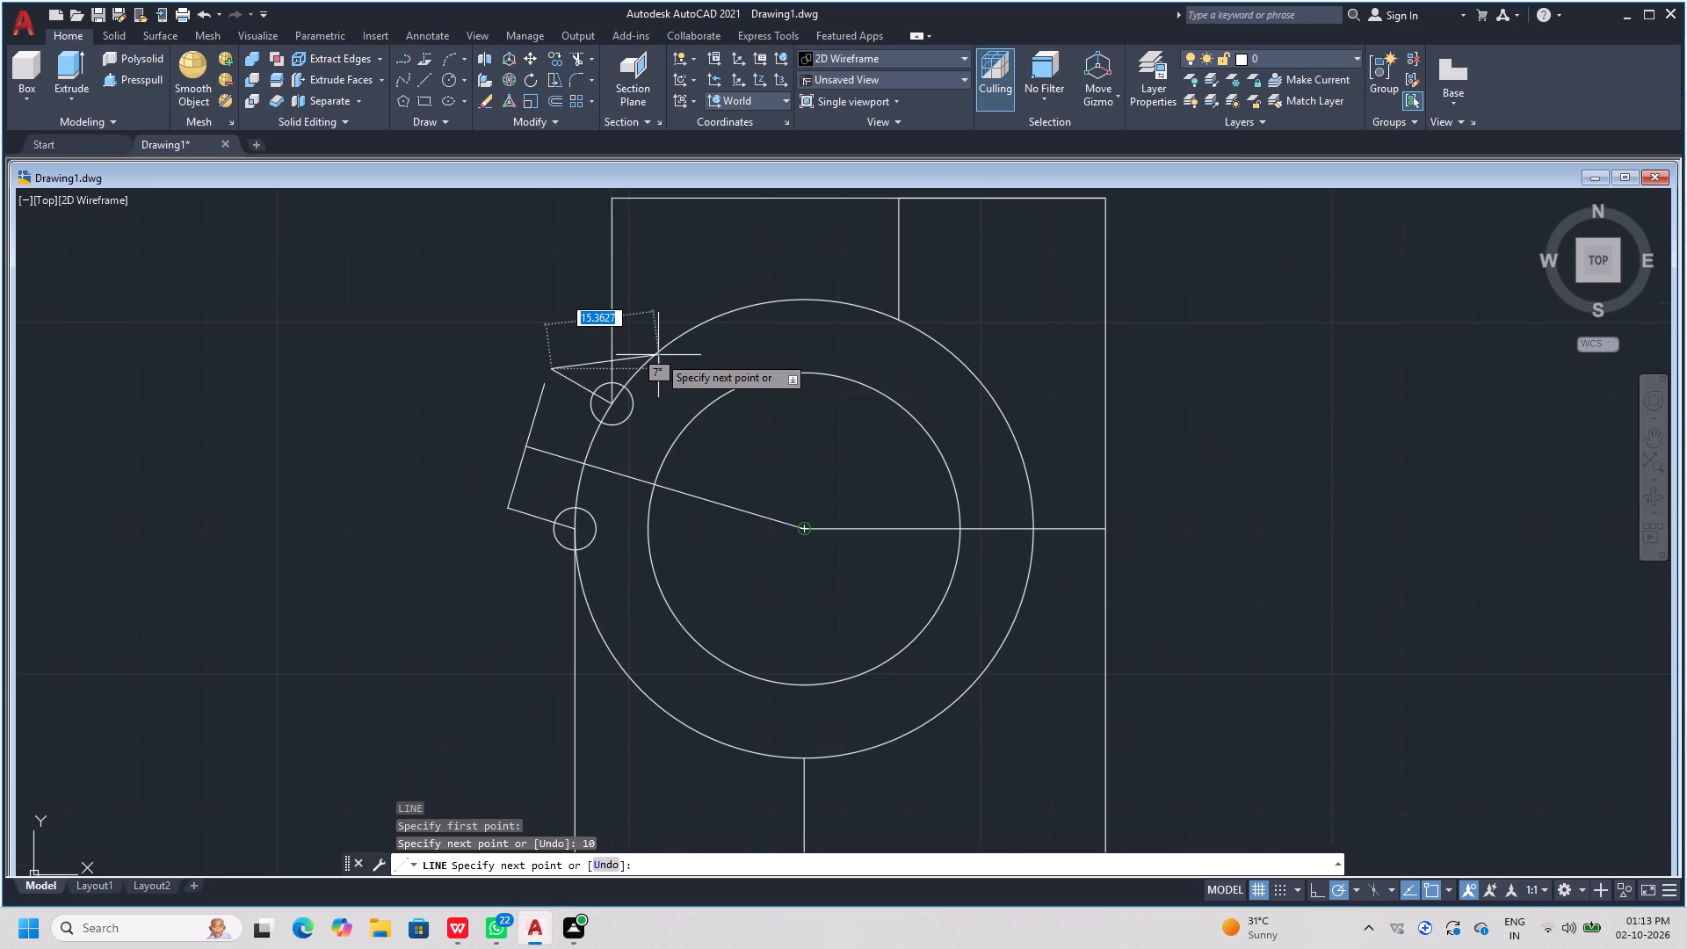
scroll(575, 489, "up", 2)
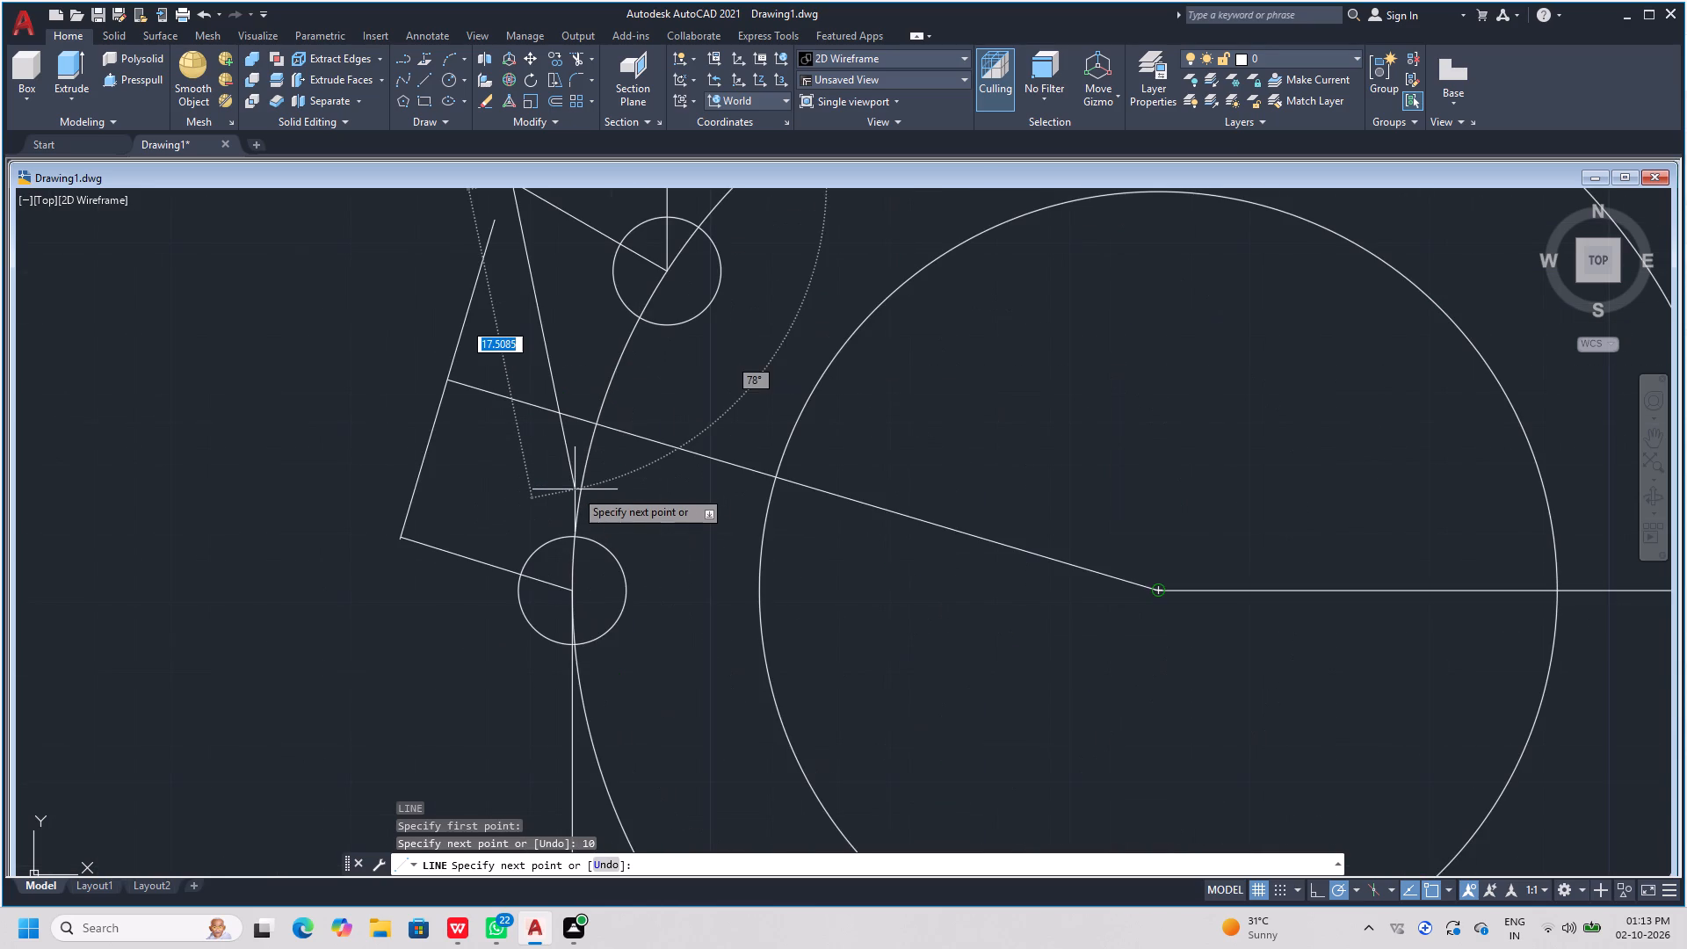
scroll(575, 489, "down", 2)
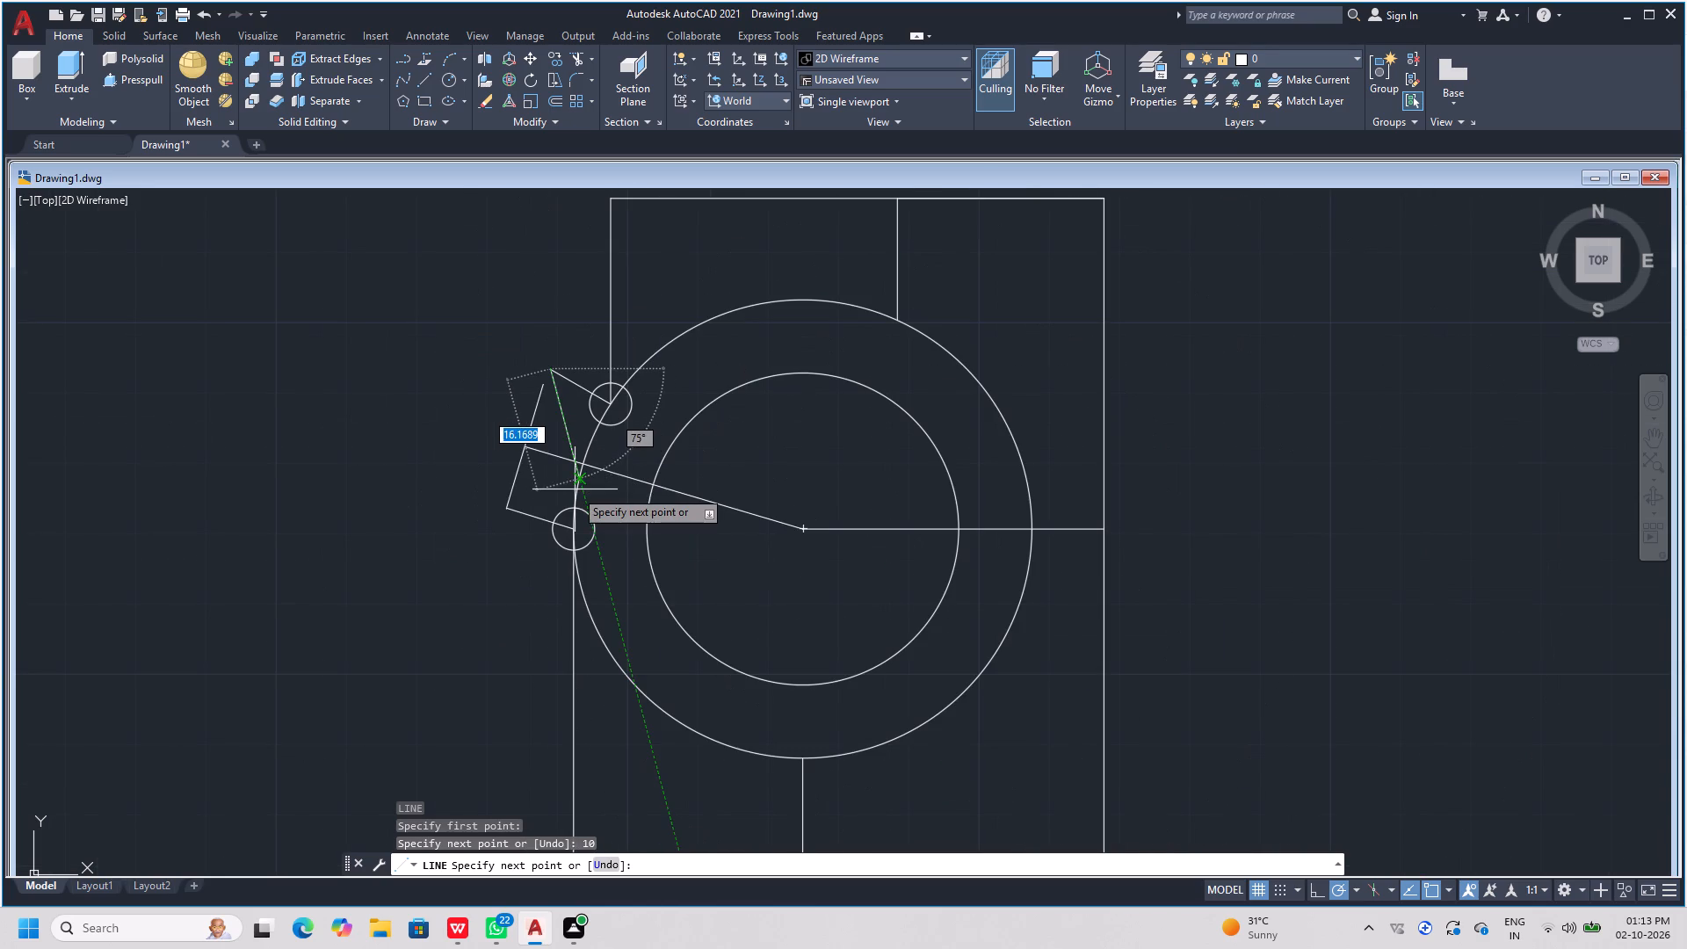
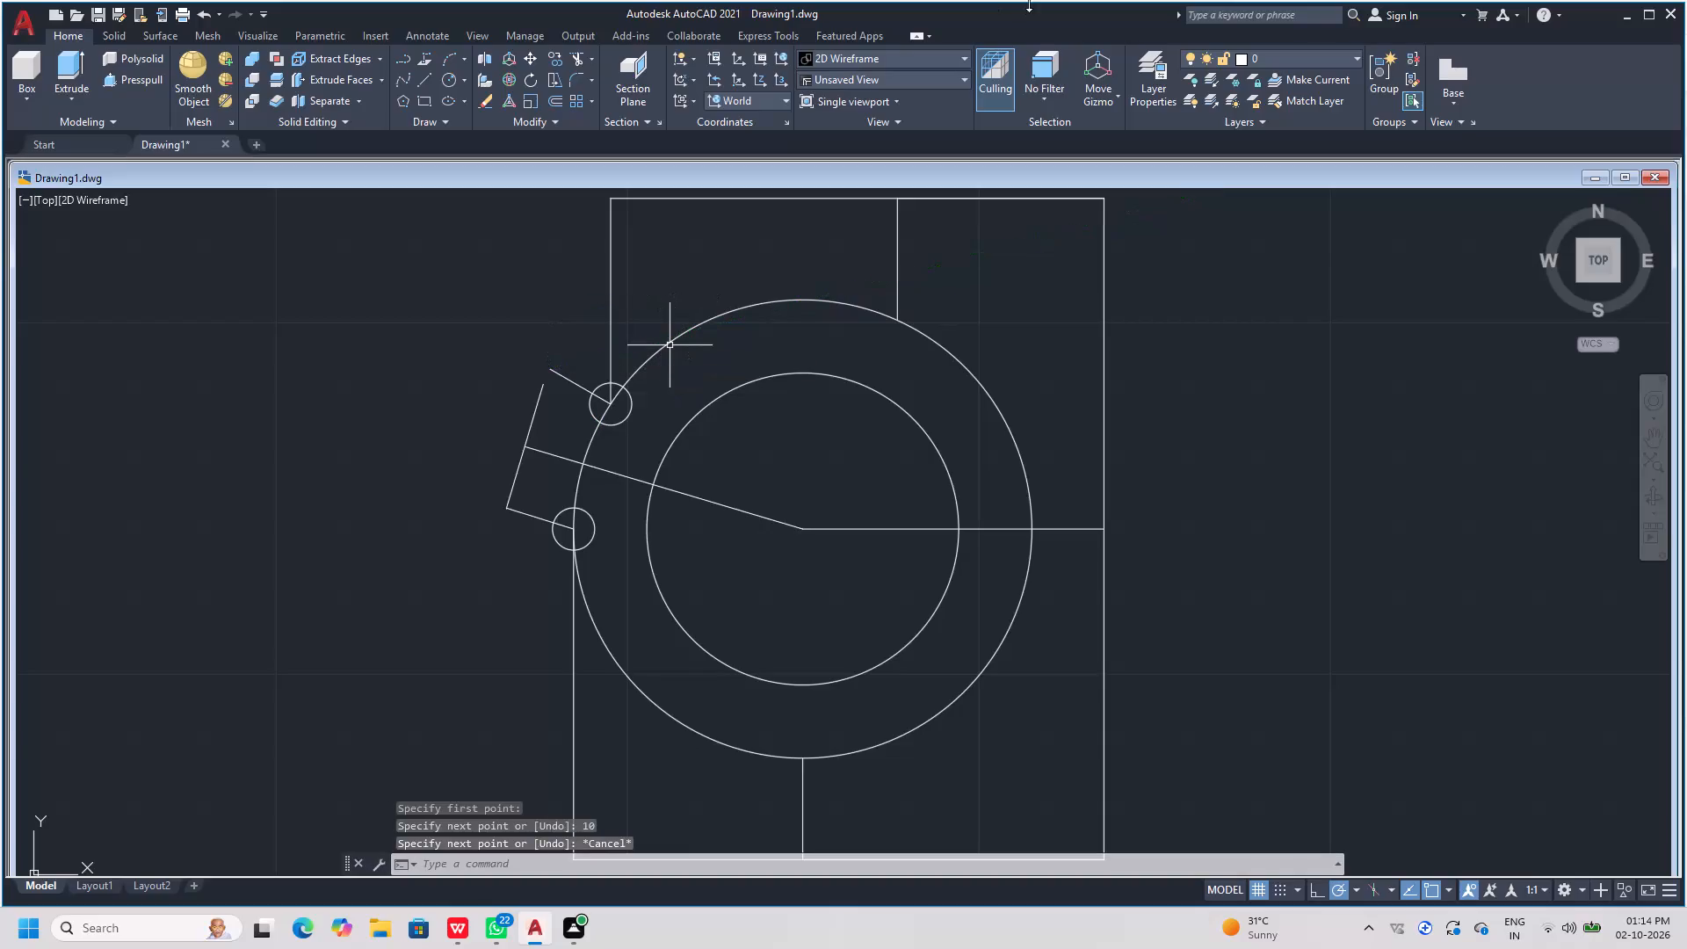
Erase the slanted outer edge of the projection and the short line running outward from the lower small circle.
key("Escape")
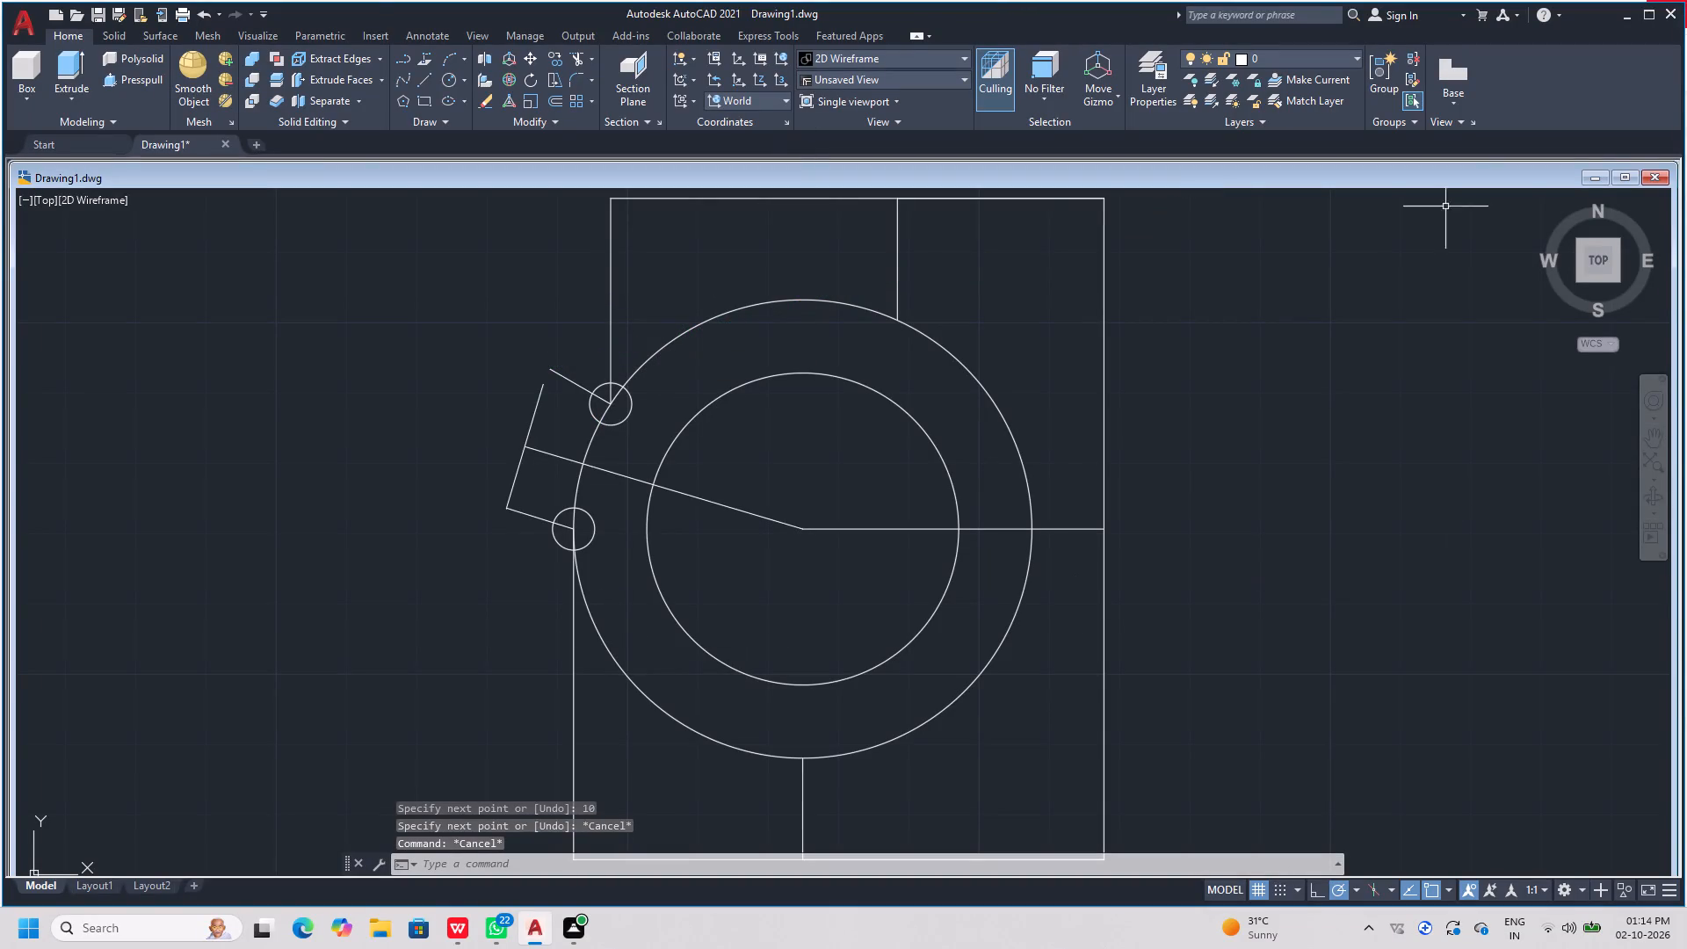
left_click(532, 424)
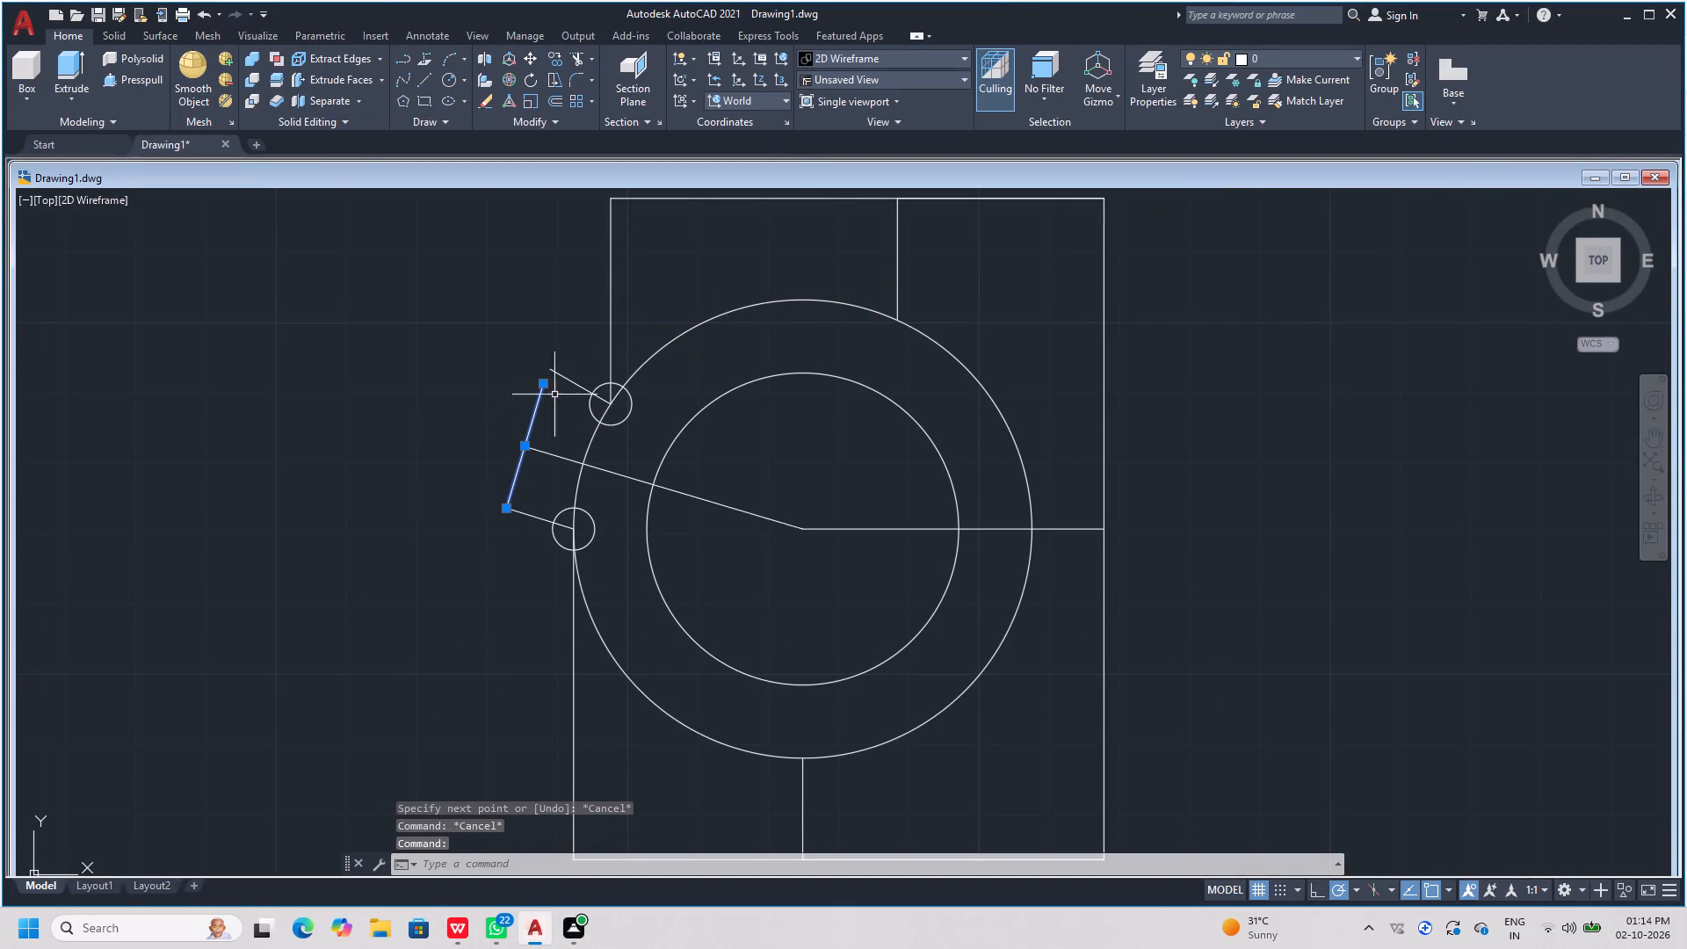
key("Delete")
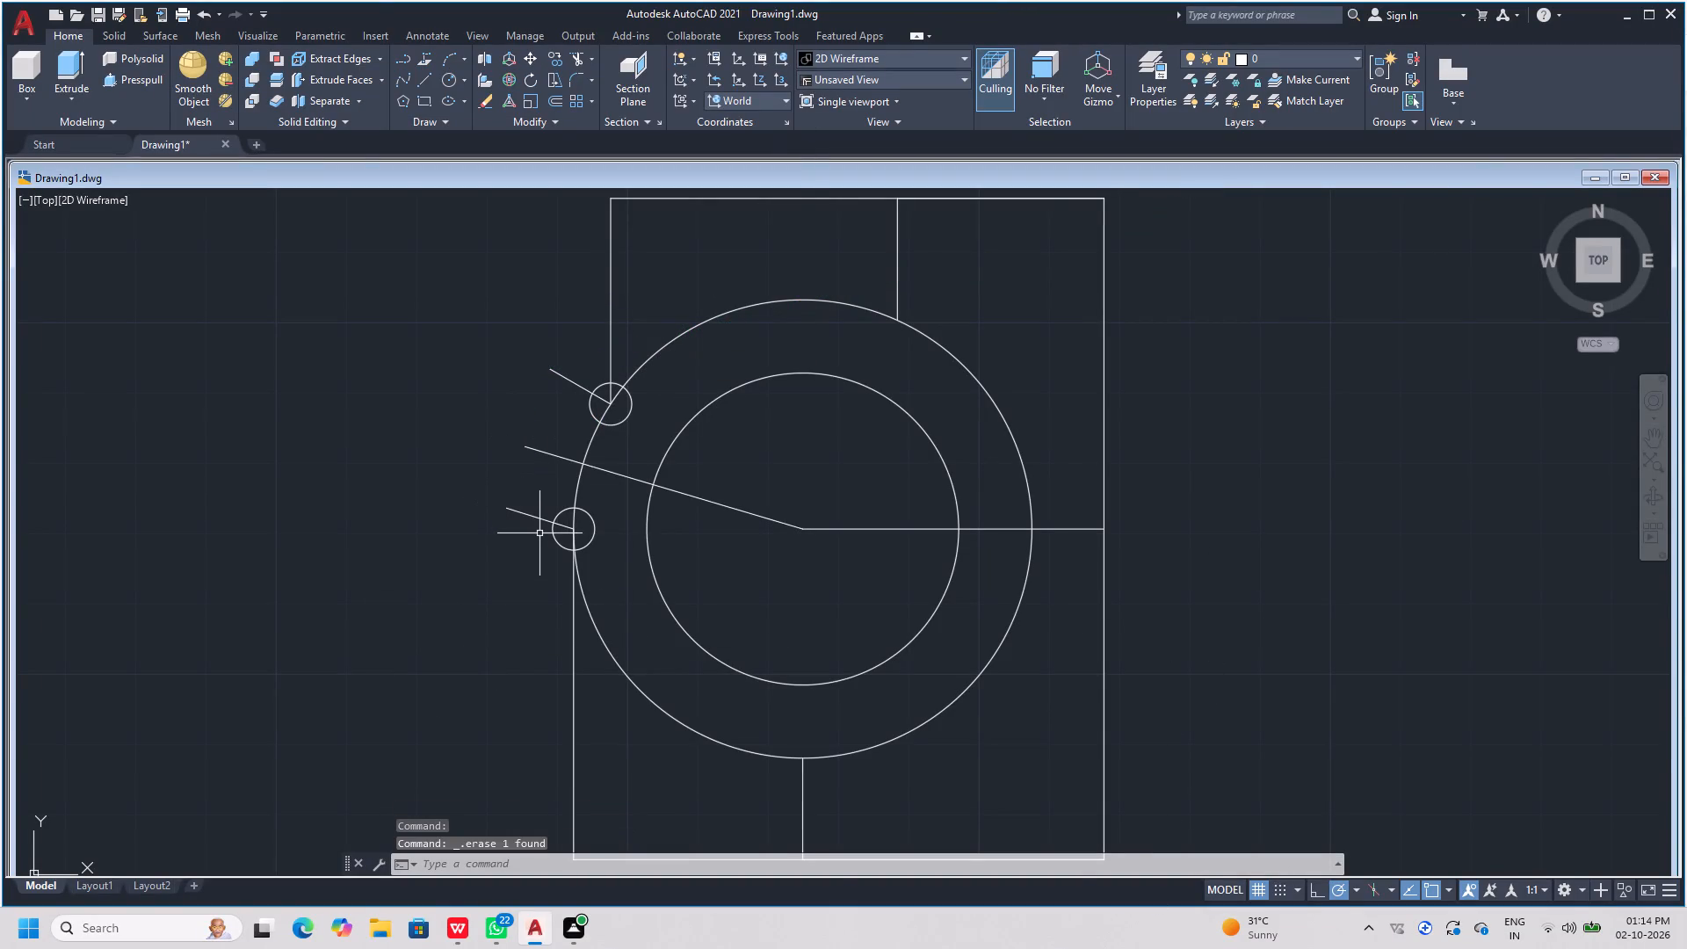
scroll(539, 533, "up", 2)
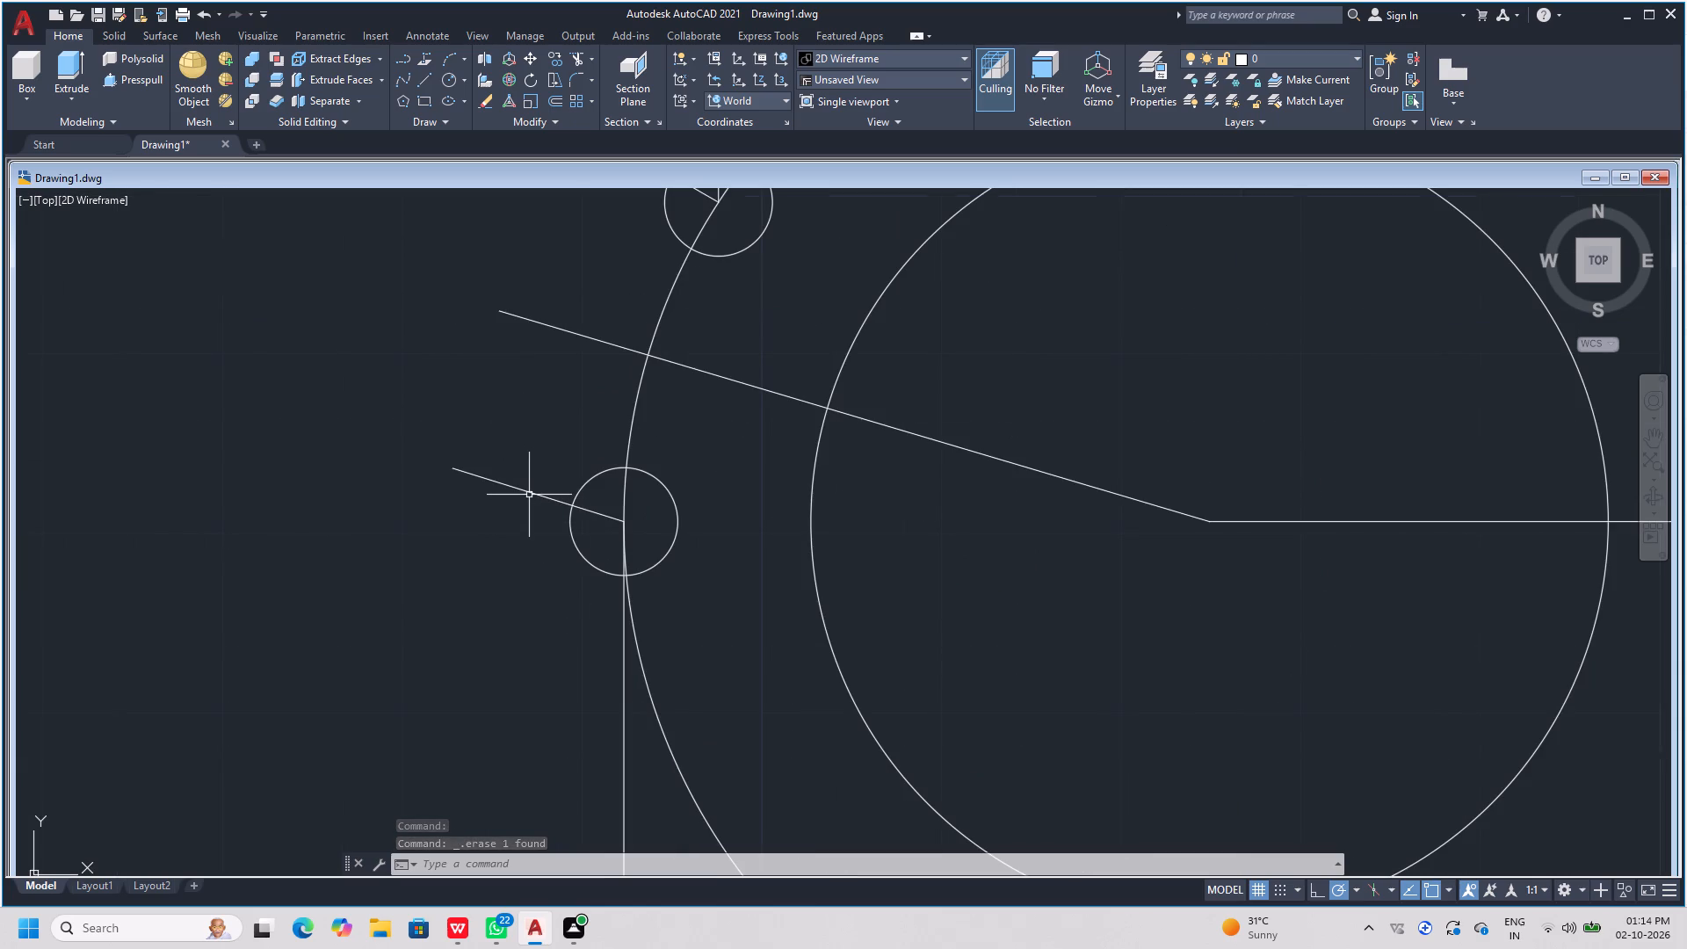
left_click(531, 491)
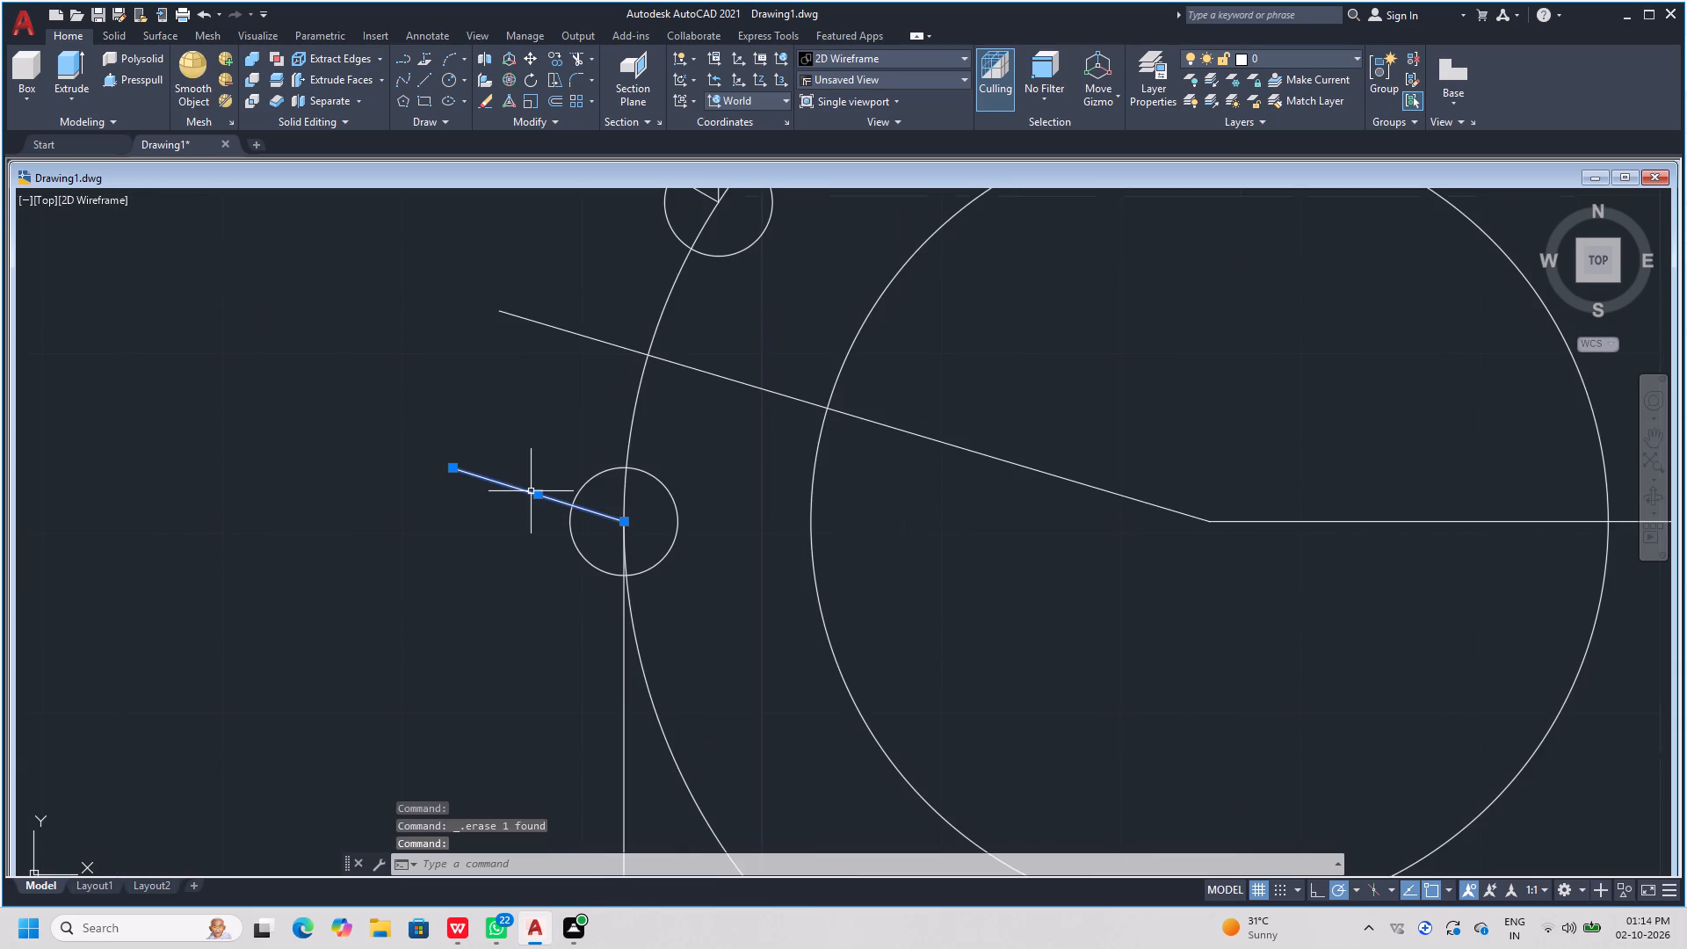
key("Delete")
key("Escape")
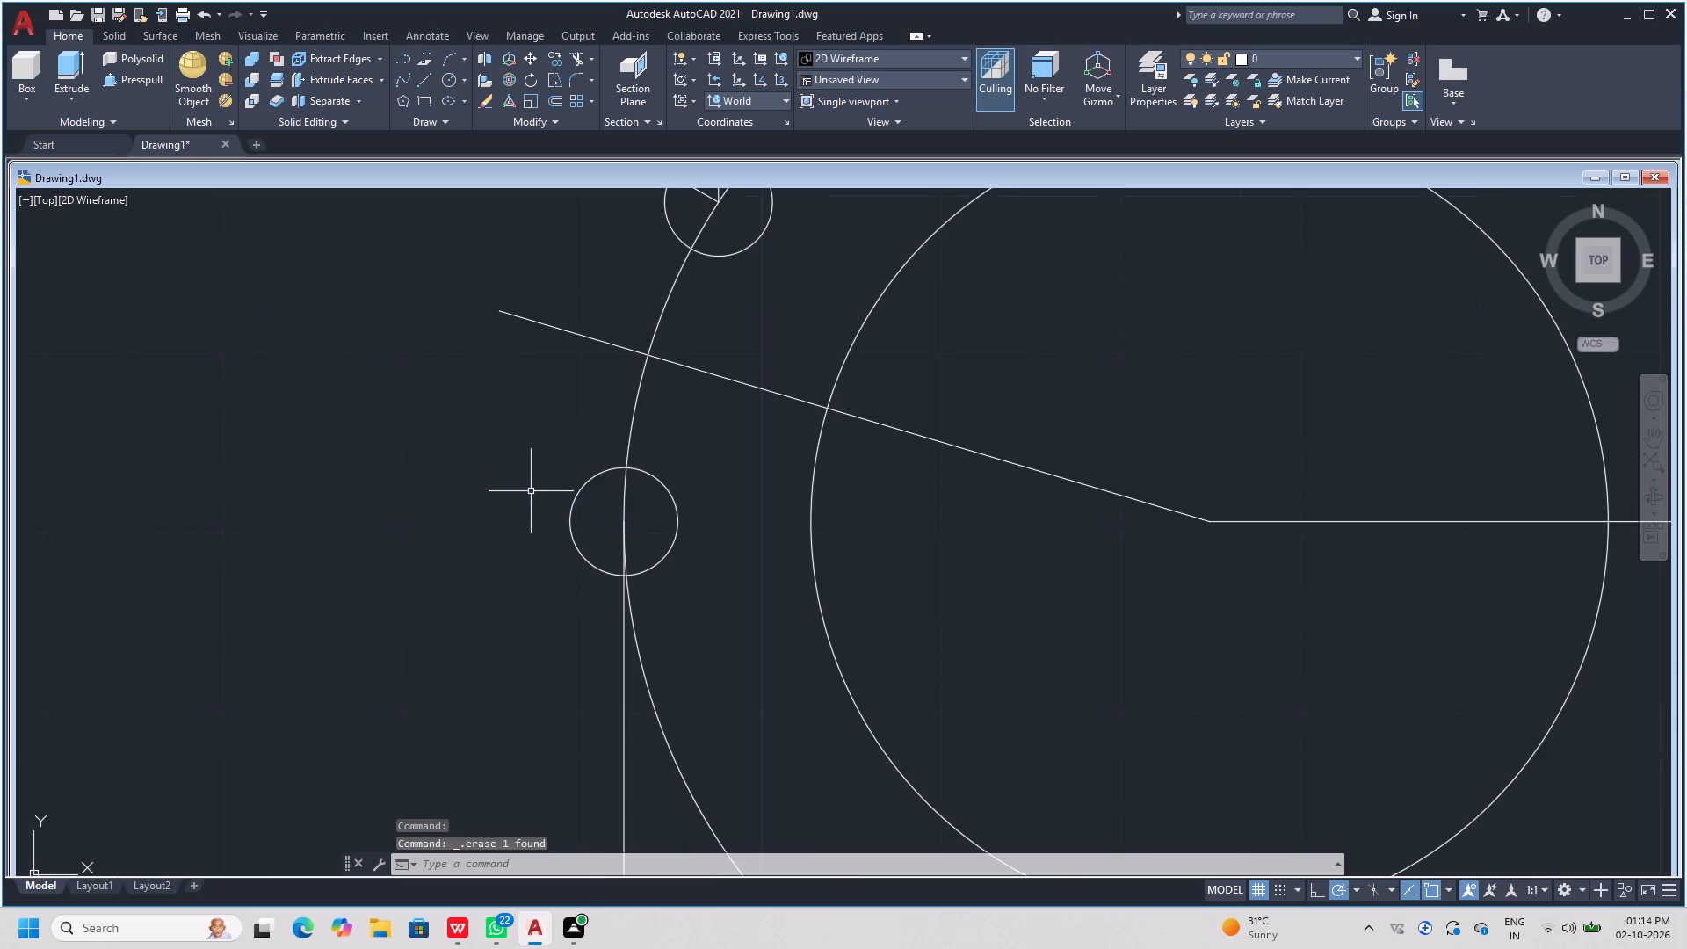
Draw a line 10 long at 150° outward from the lower small circle's centre.
key("l")
key("space")
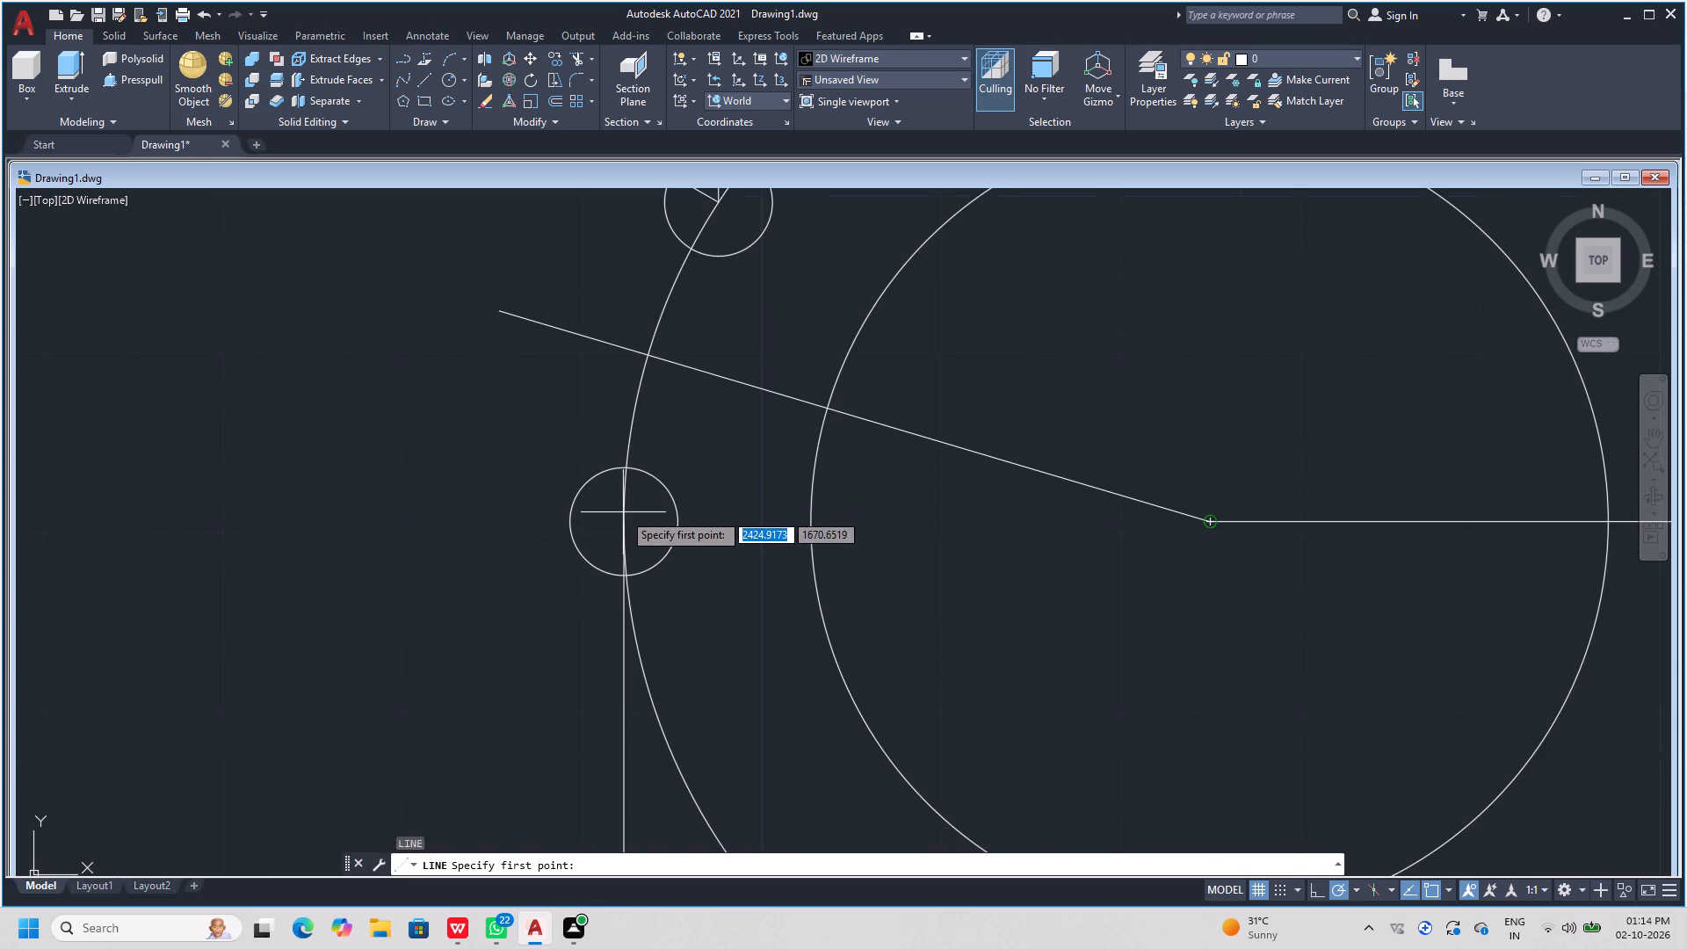
left_click(619, 525)
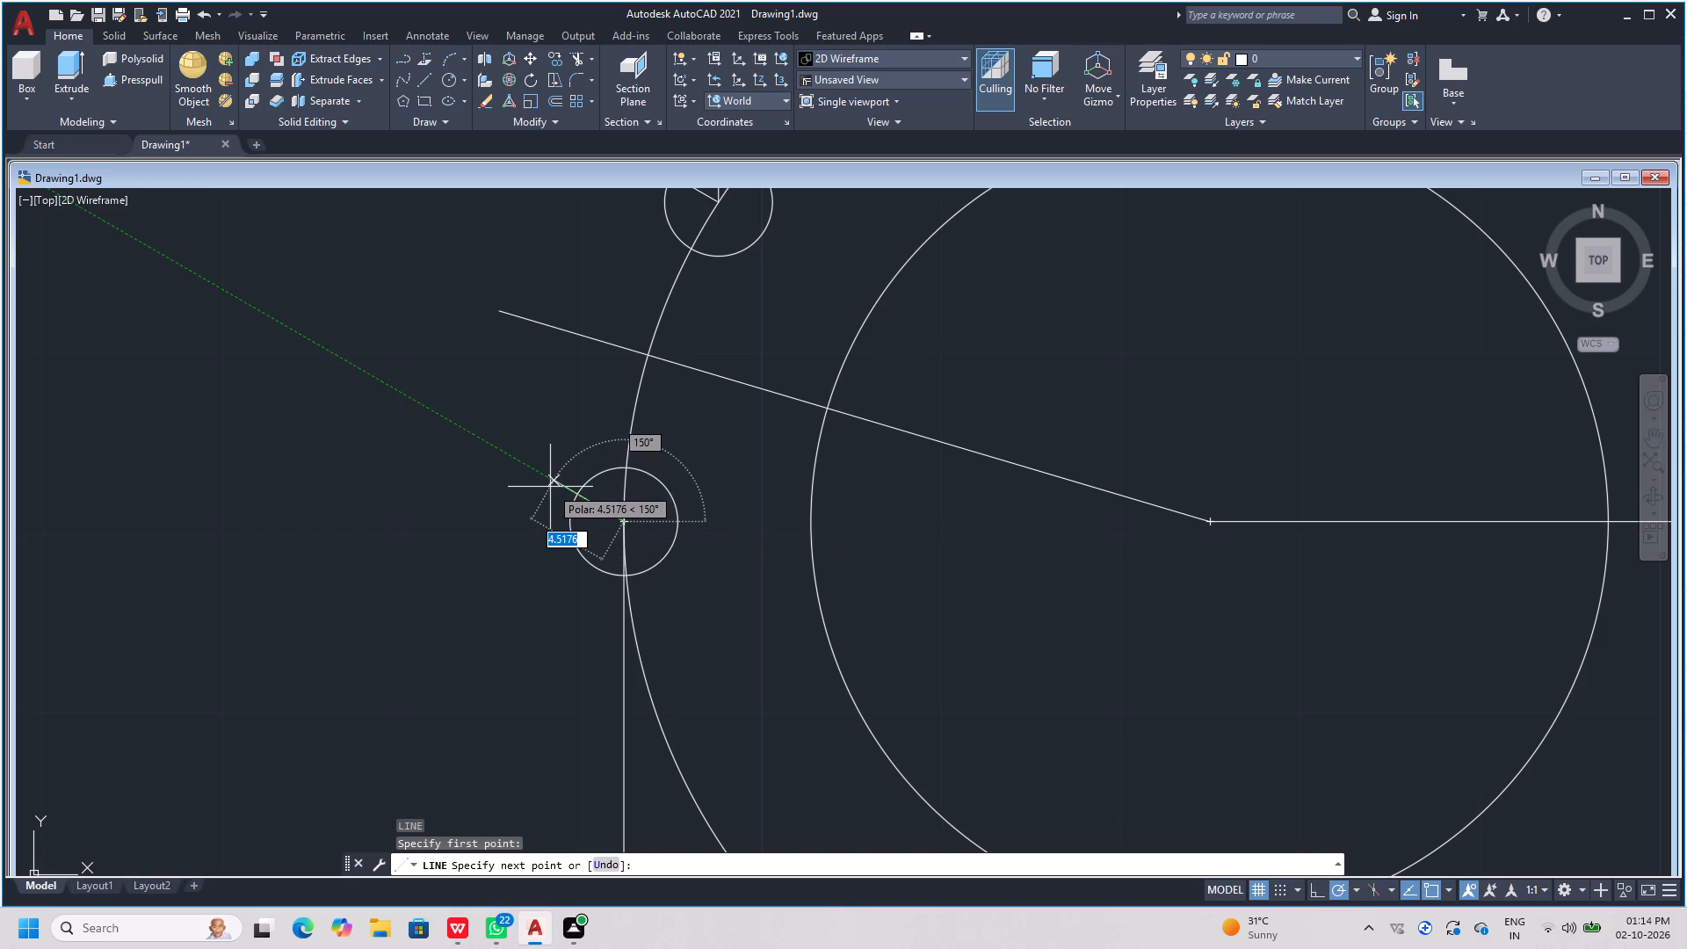
key("shift+greater")
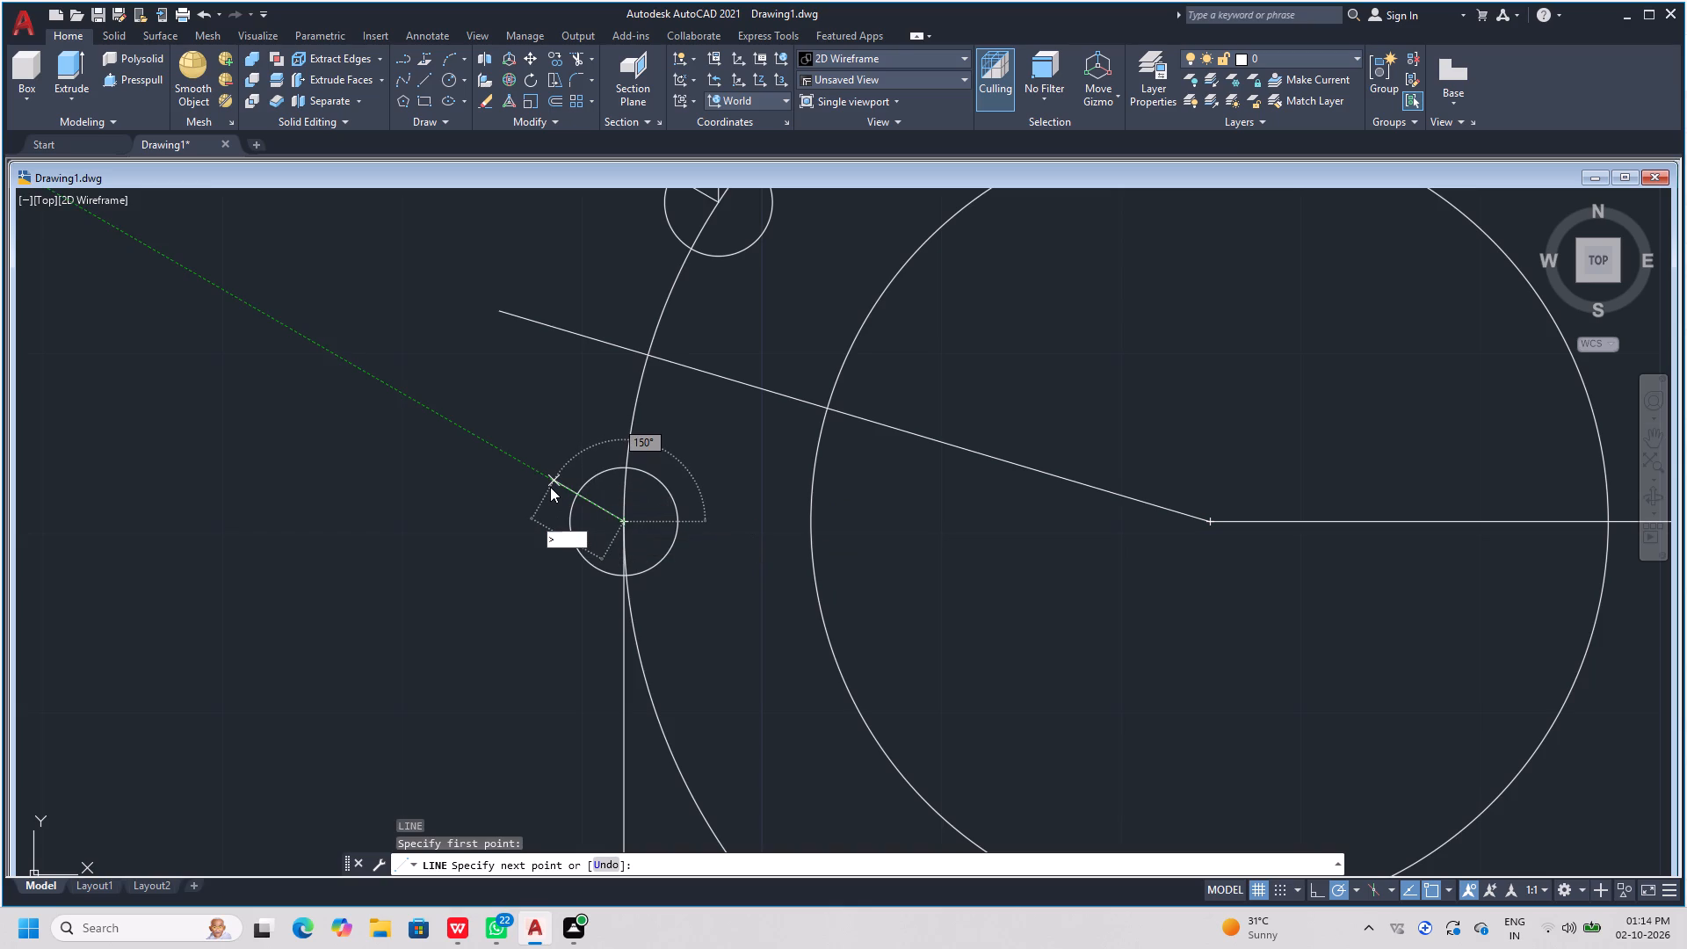
type("163")
key("Return")
type("10")
key("Return")
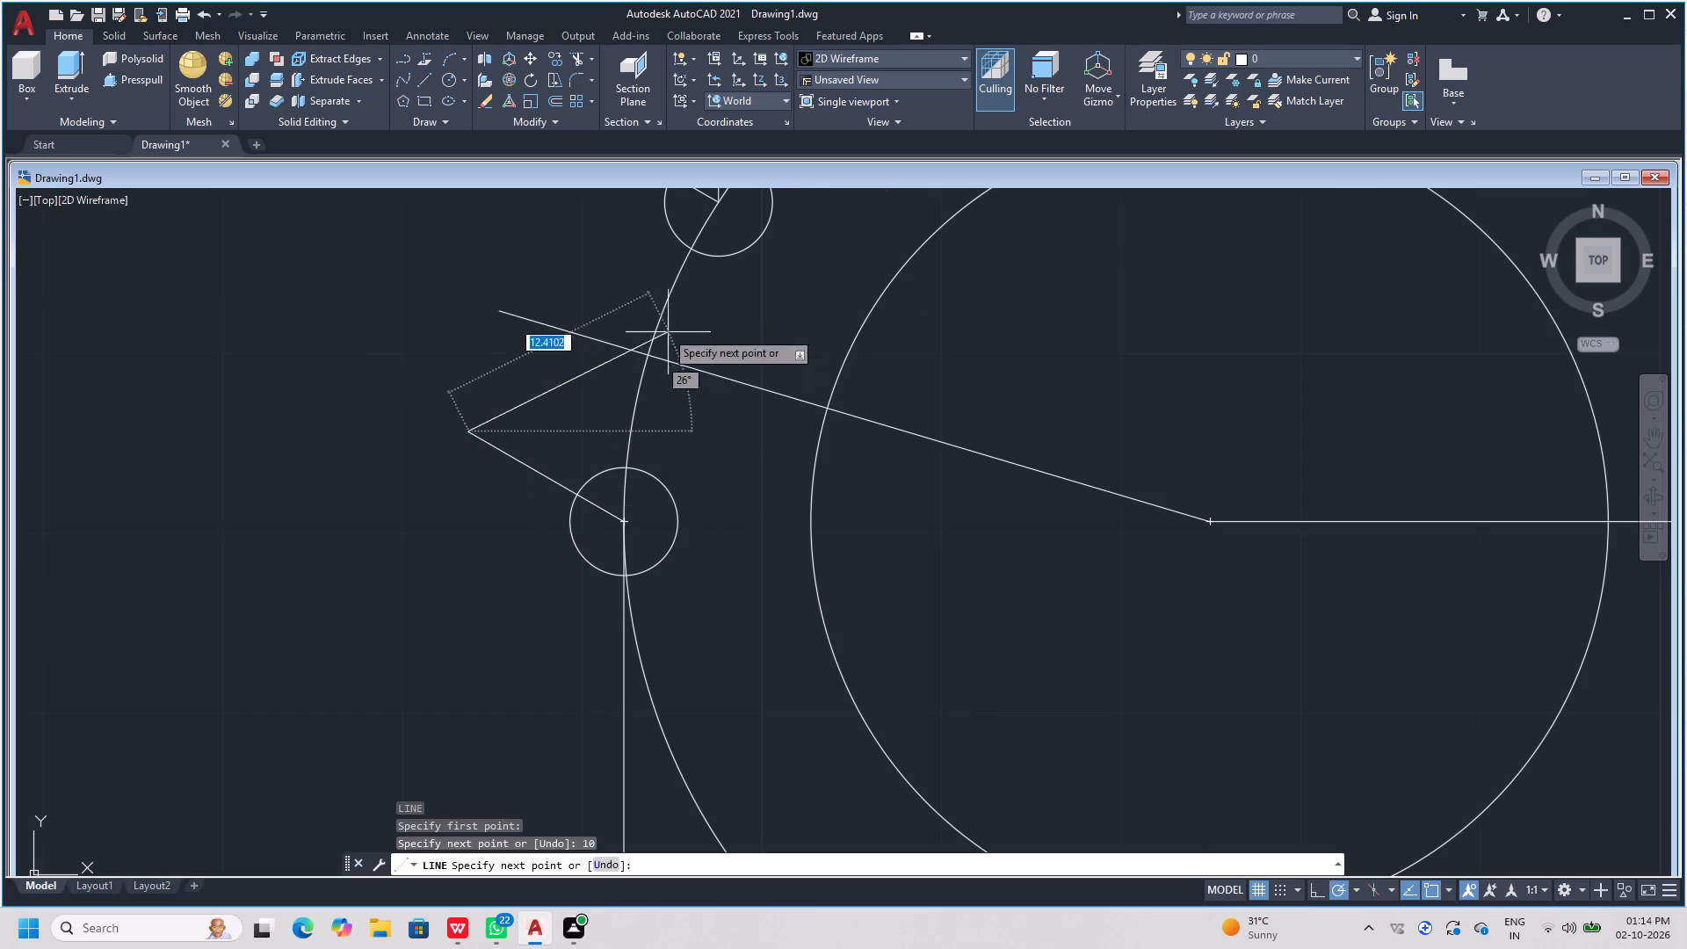
scroll(655, 326, "down", 2)
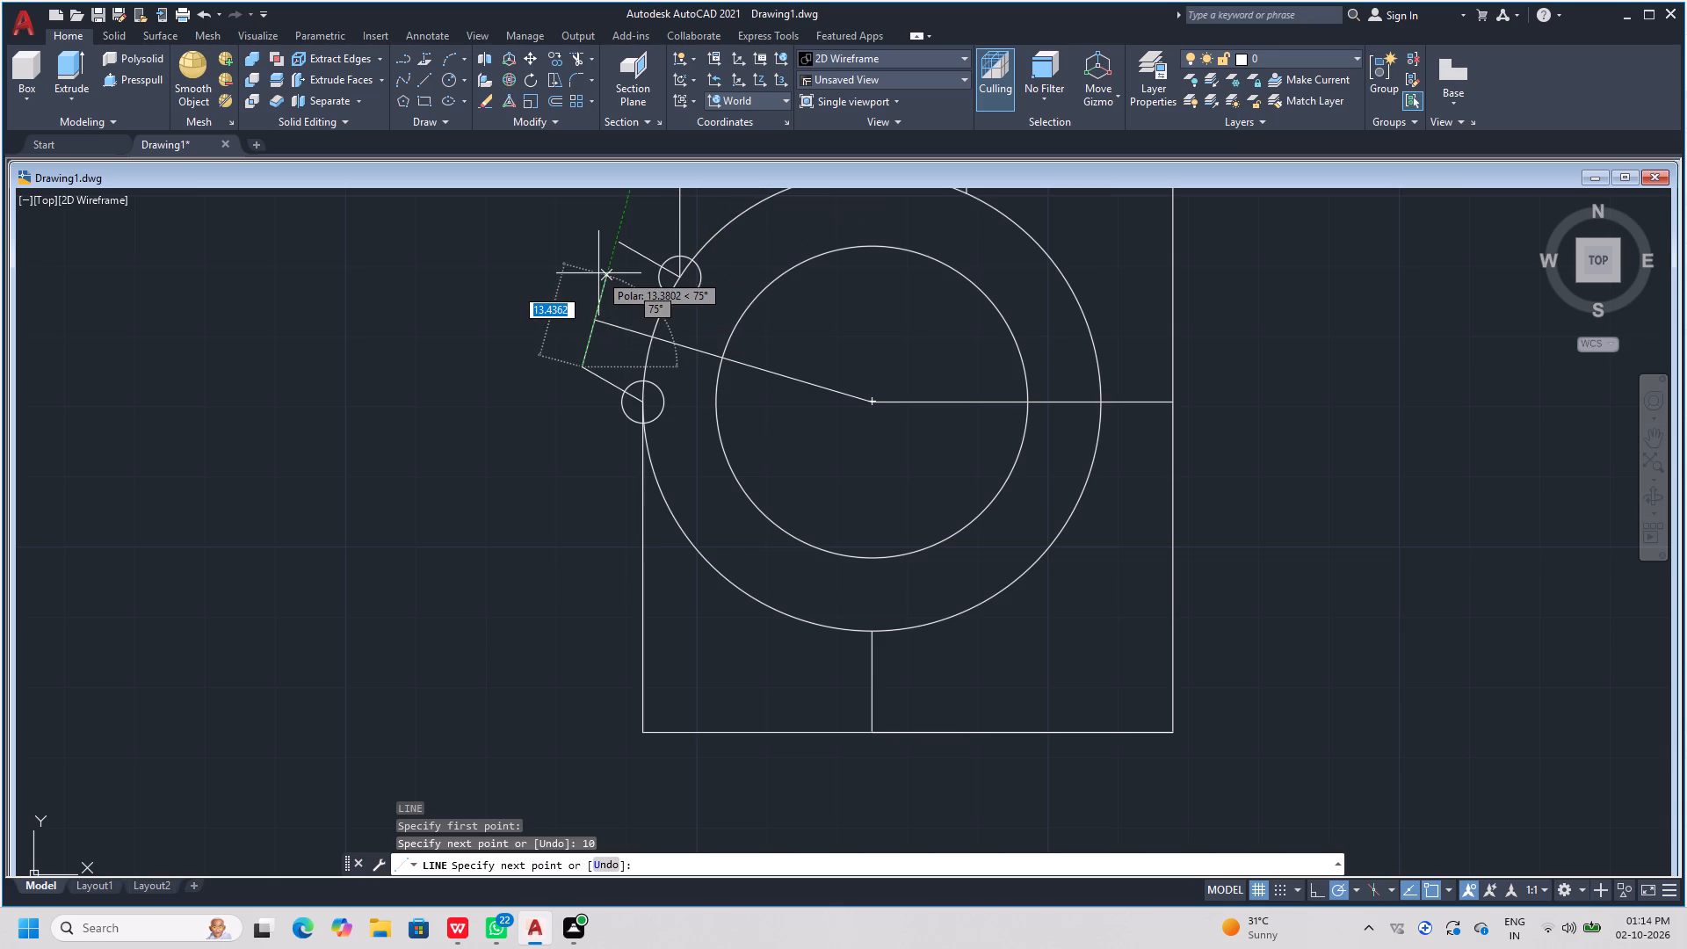
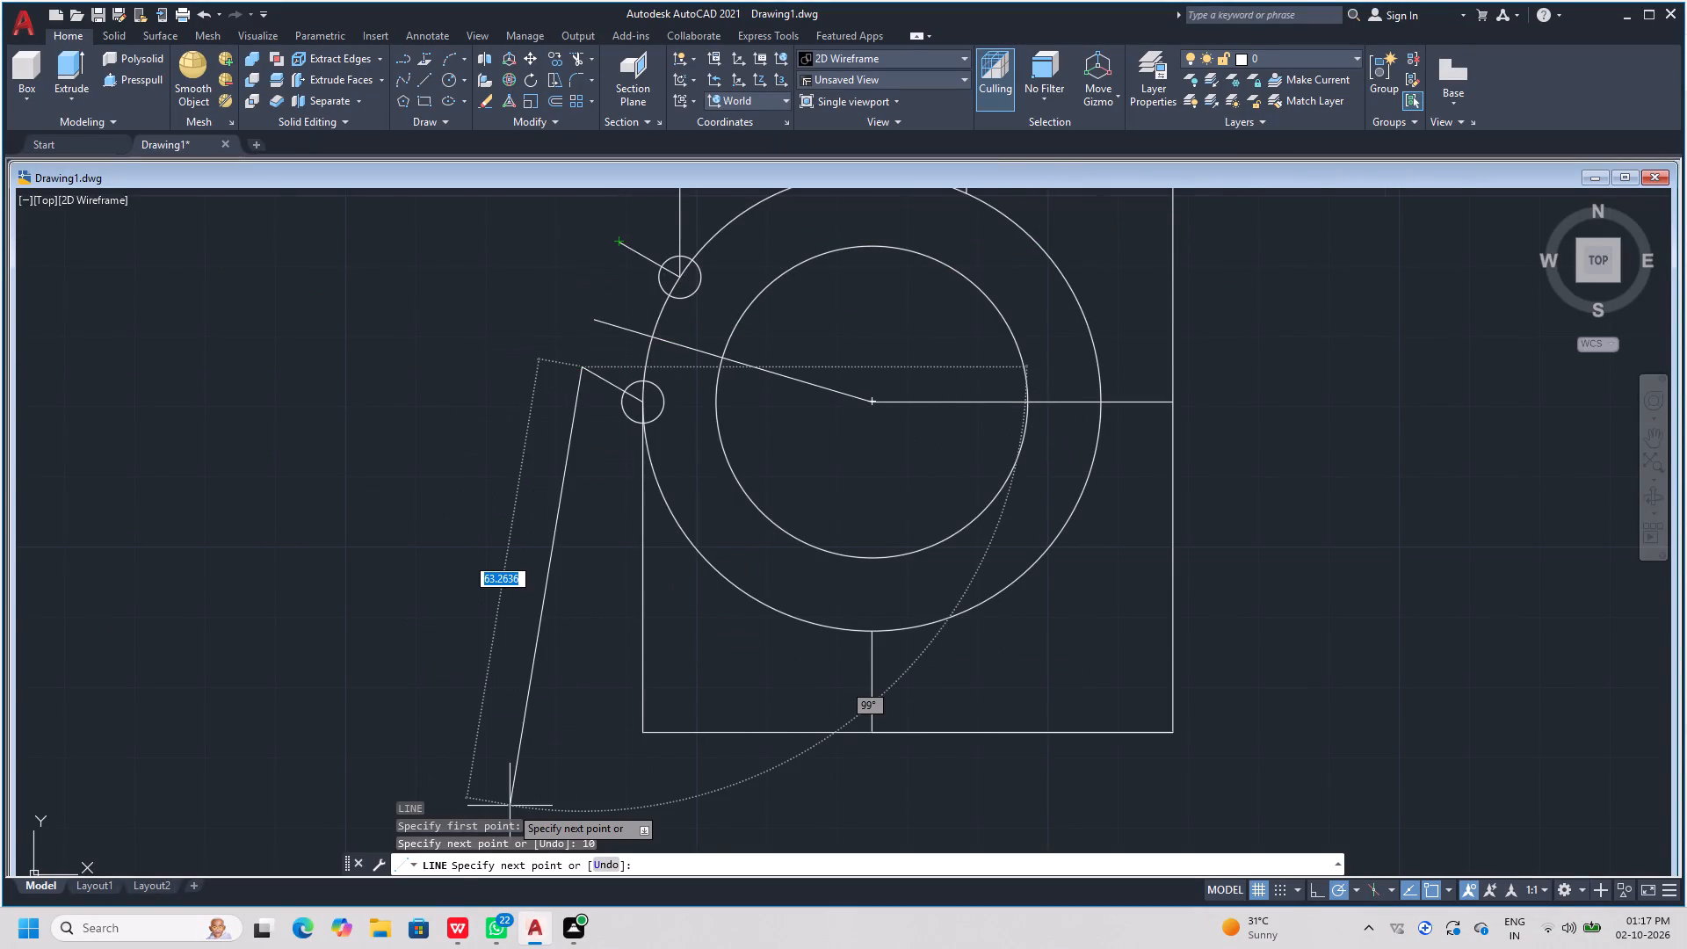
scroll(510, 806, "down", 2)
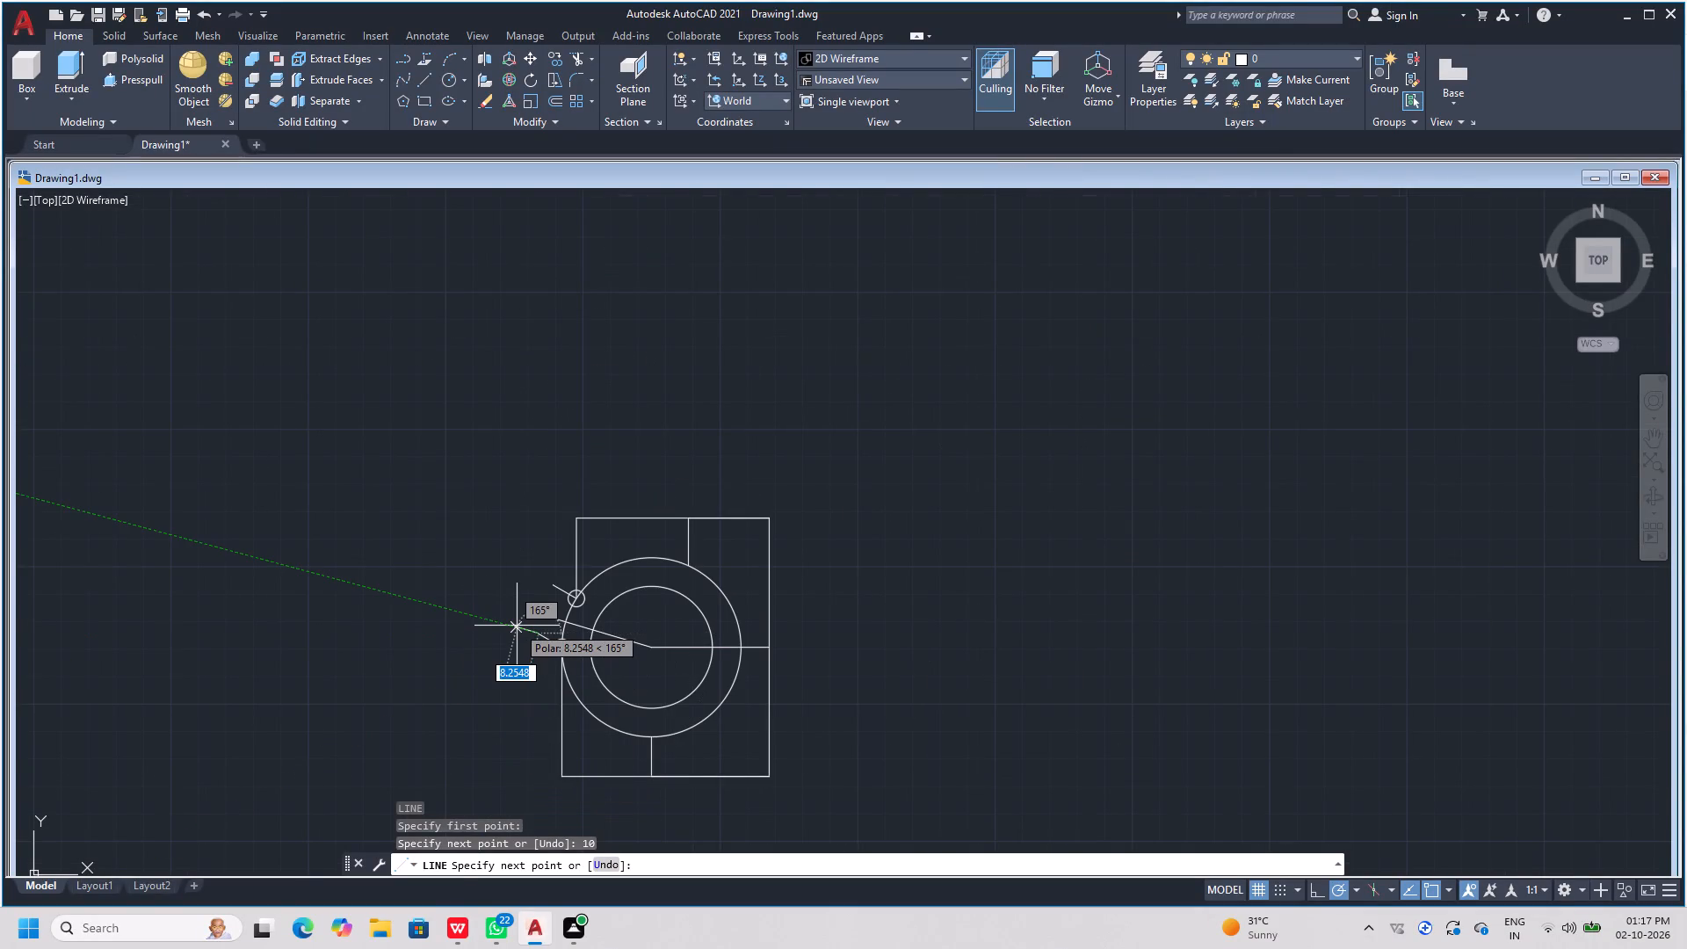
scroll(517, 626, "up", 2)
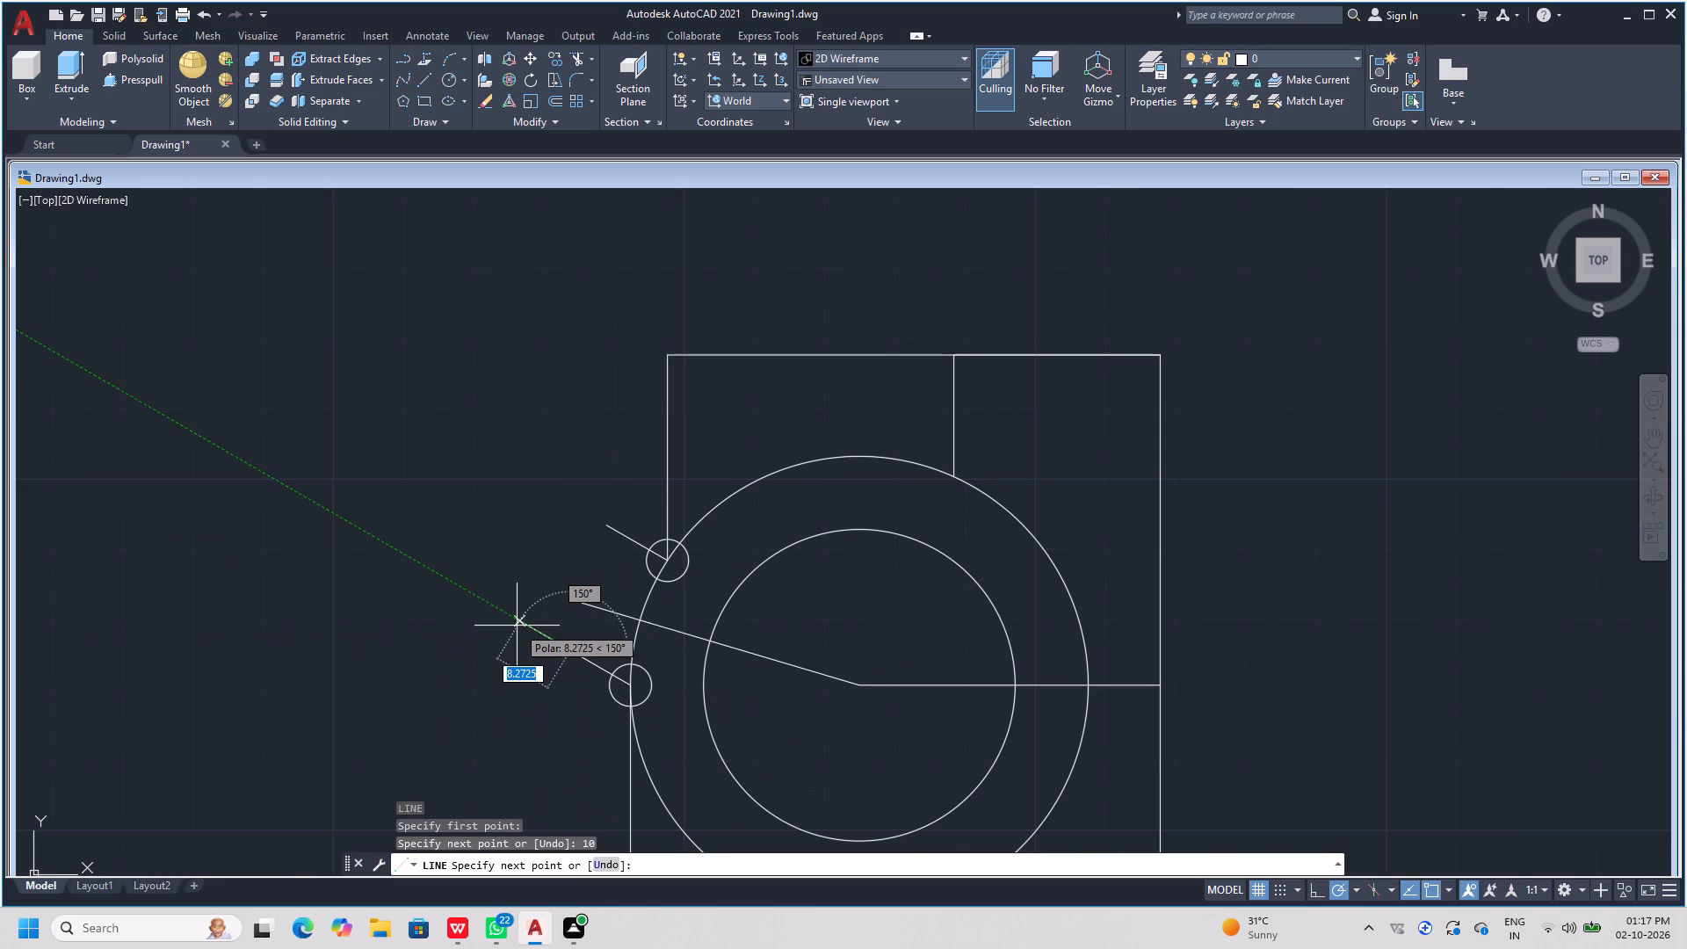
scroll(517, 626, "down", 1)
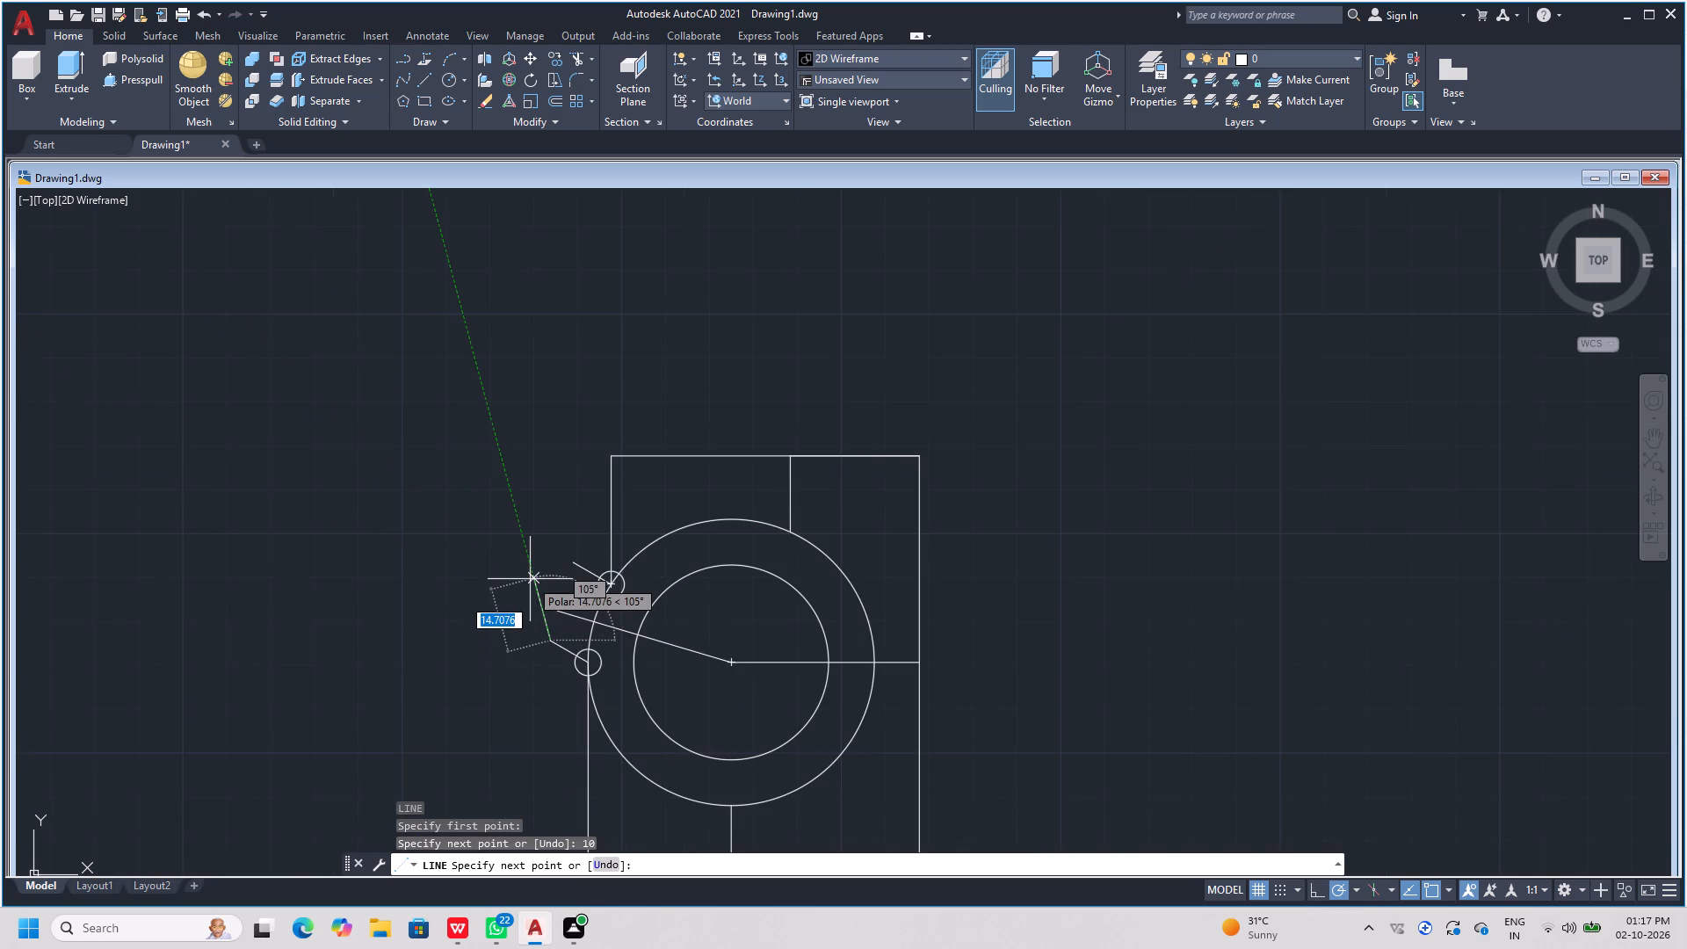
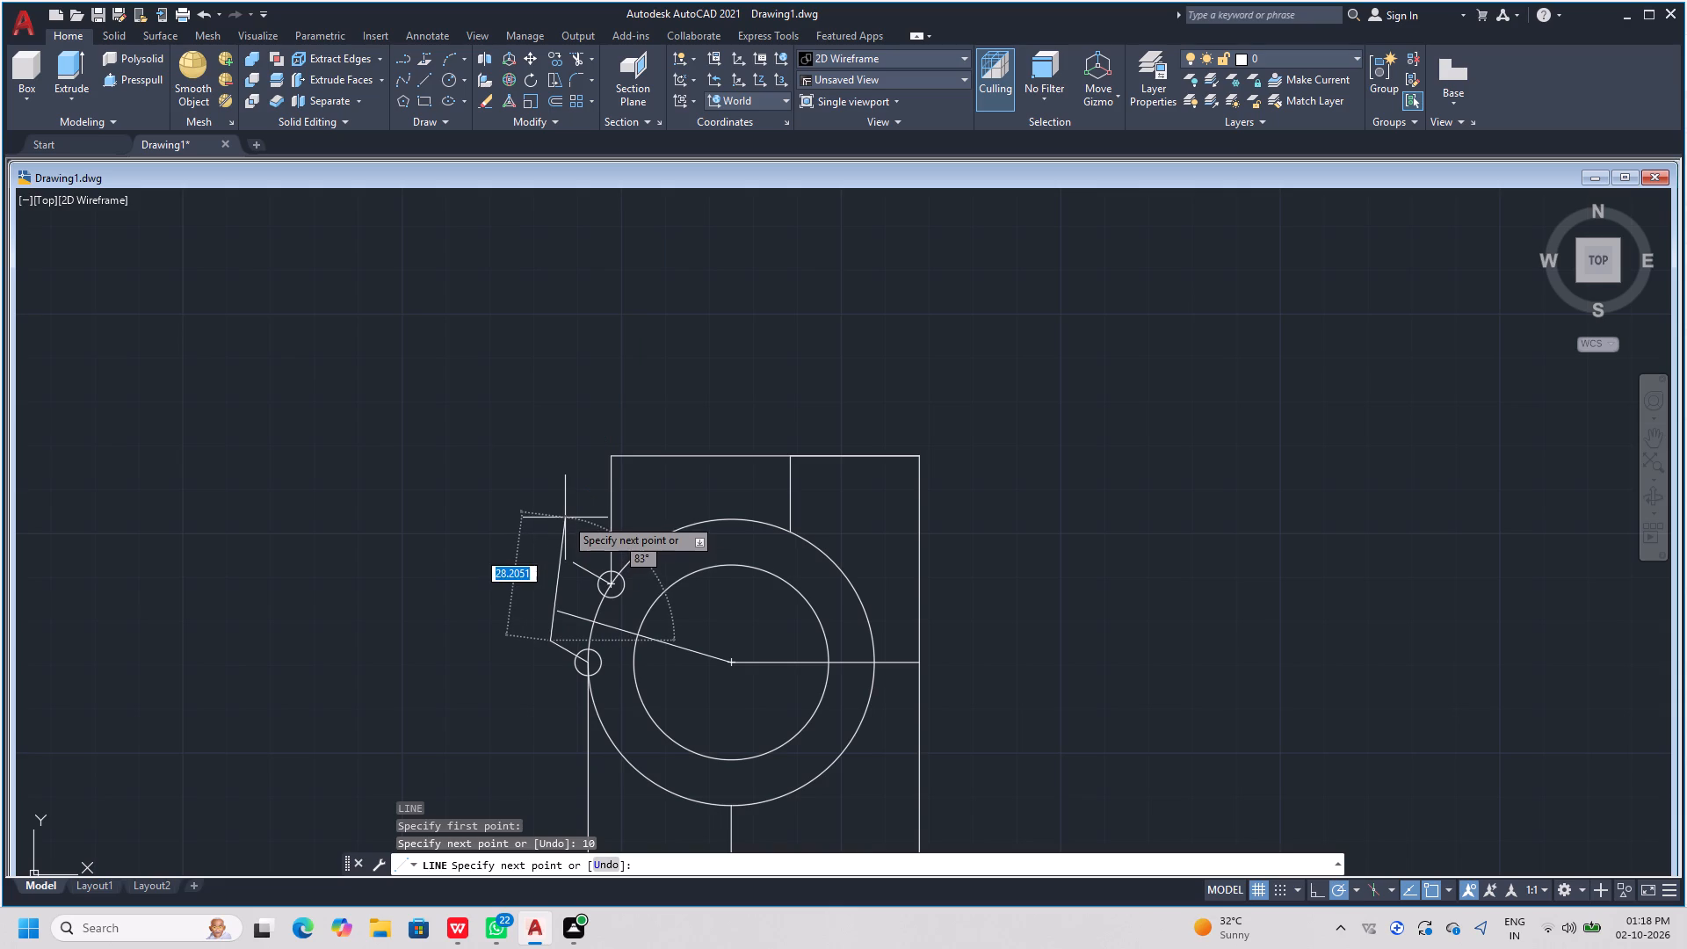
End the line at the lower small circle after its 10-unit segment, discarding the pending next segment.
key("Escape")
key("Escape")
key("Escape")
key("Escape")
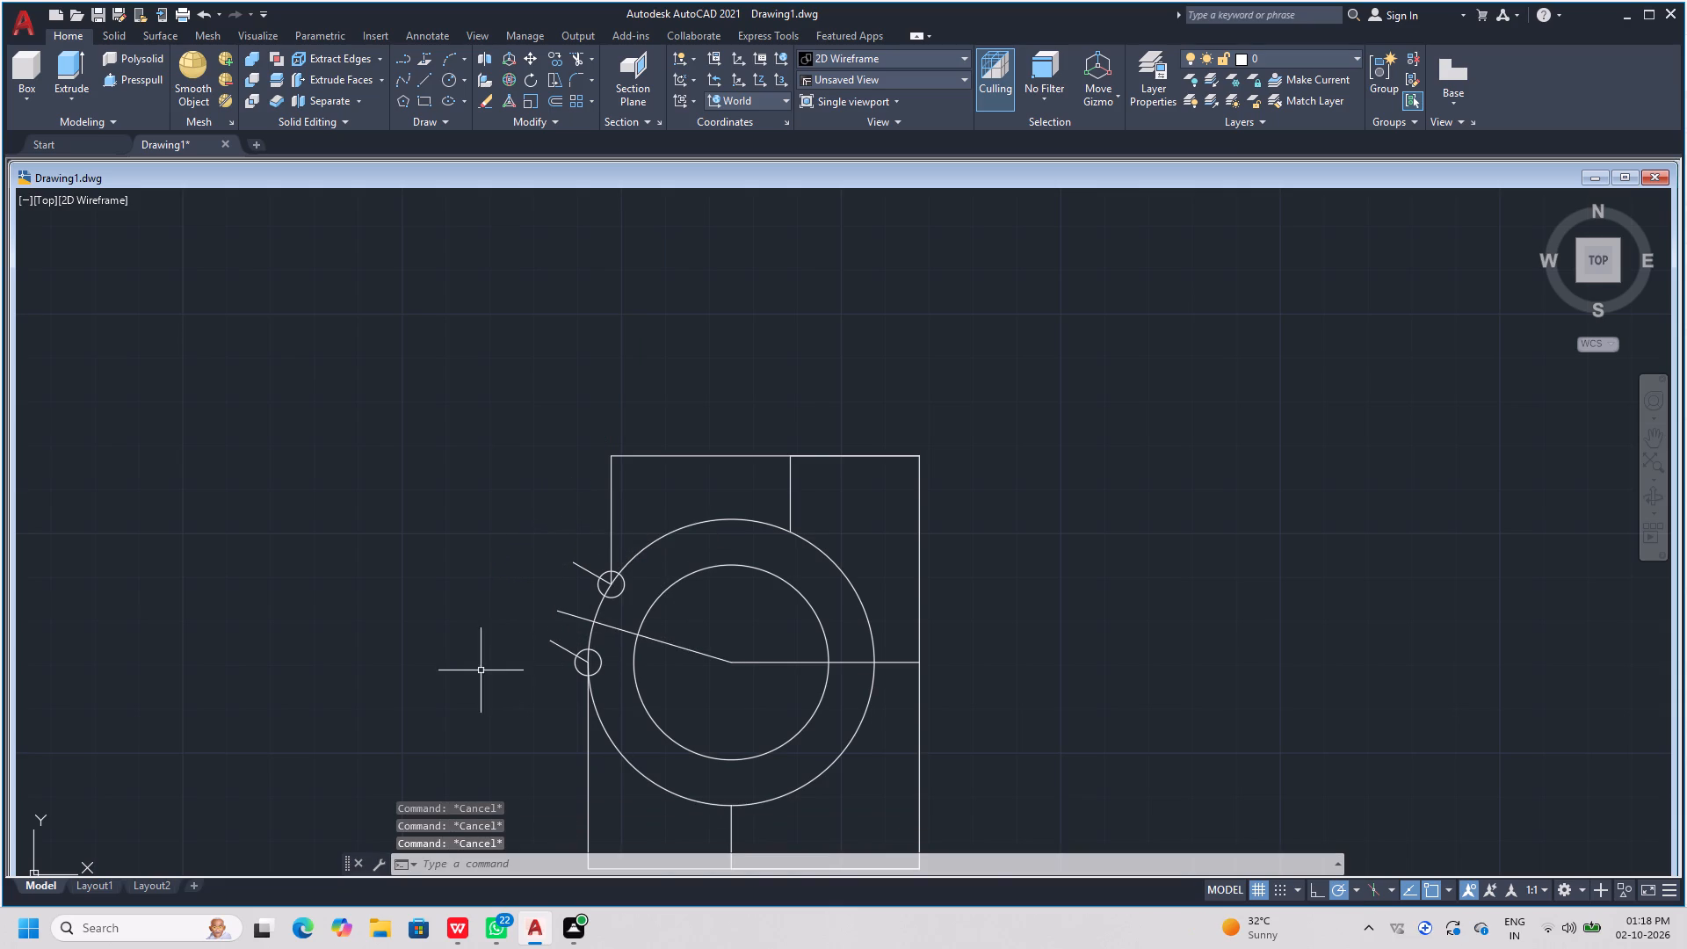
Check the distance and angle between the centres of the two small circles with a temporary line.
scroll(516, 613, "up", 3)
scroll(659, 602, "down", 3)
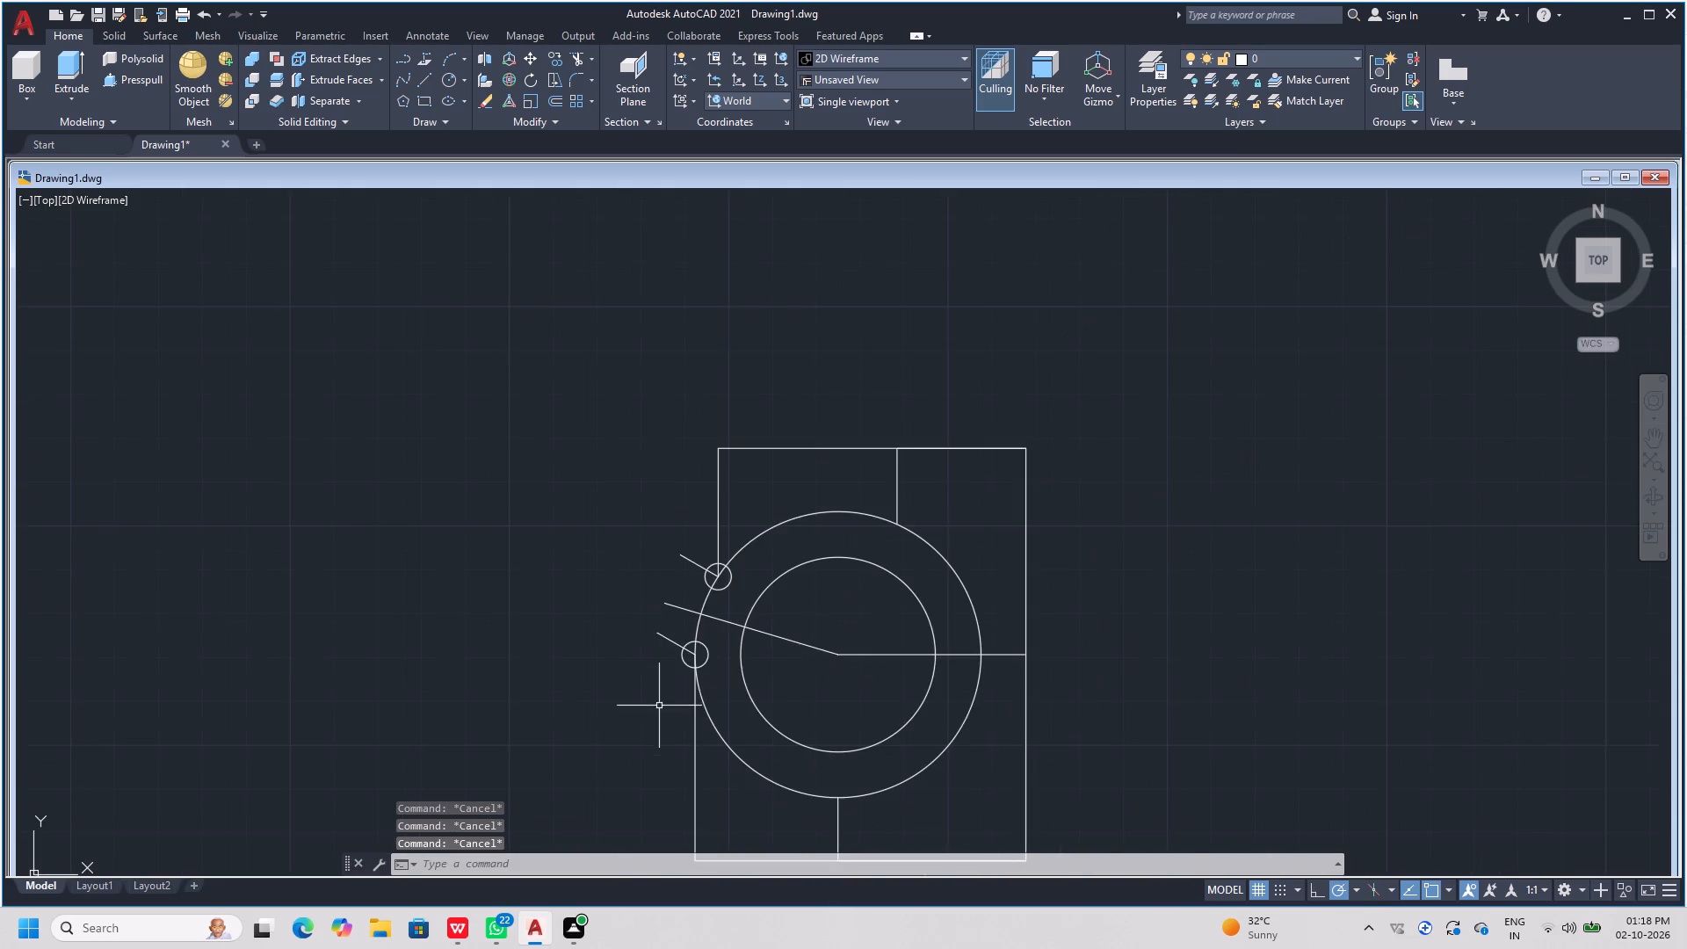
scroll(659, 706, "up", 3)
scroll(684, 695, "down", 2)
key("Escape")
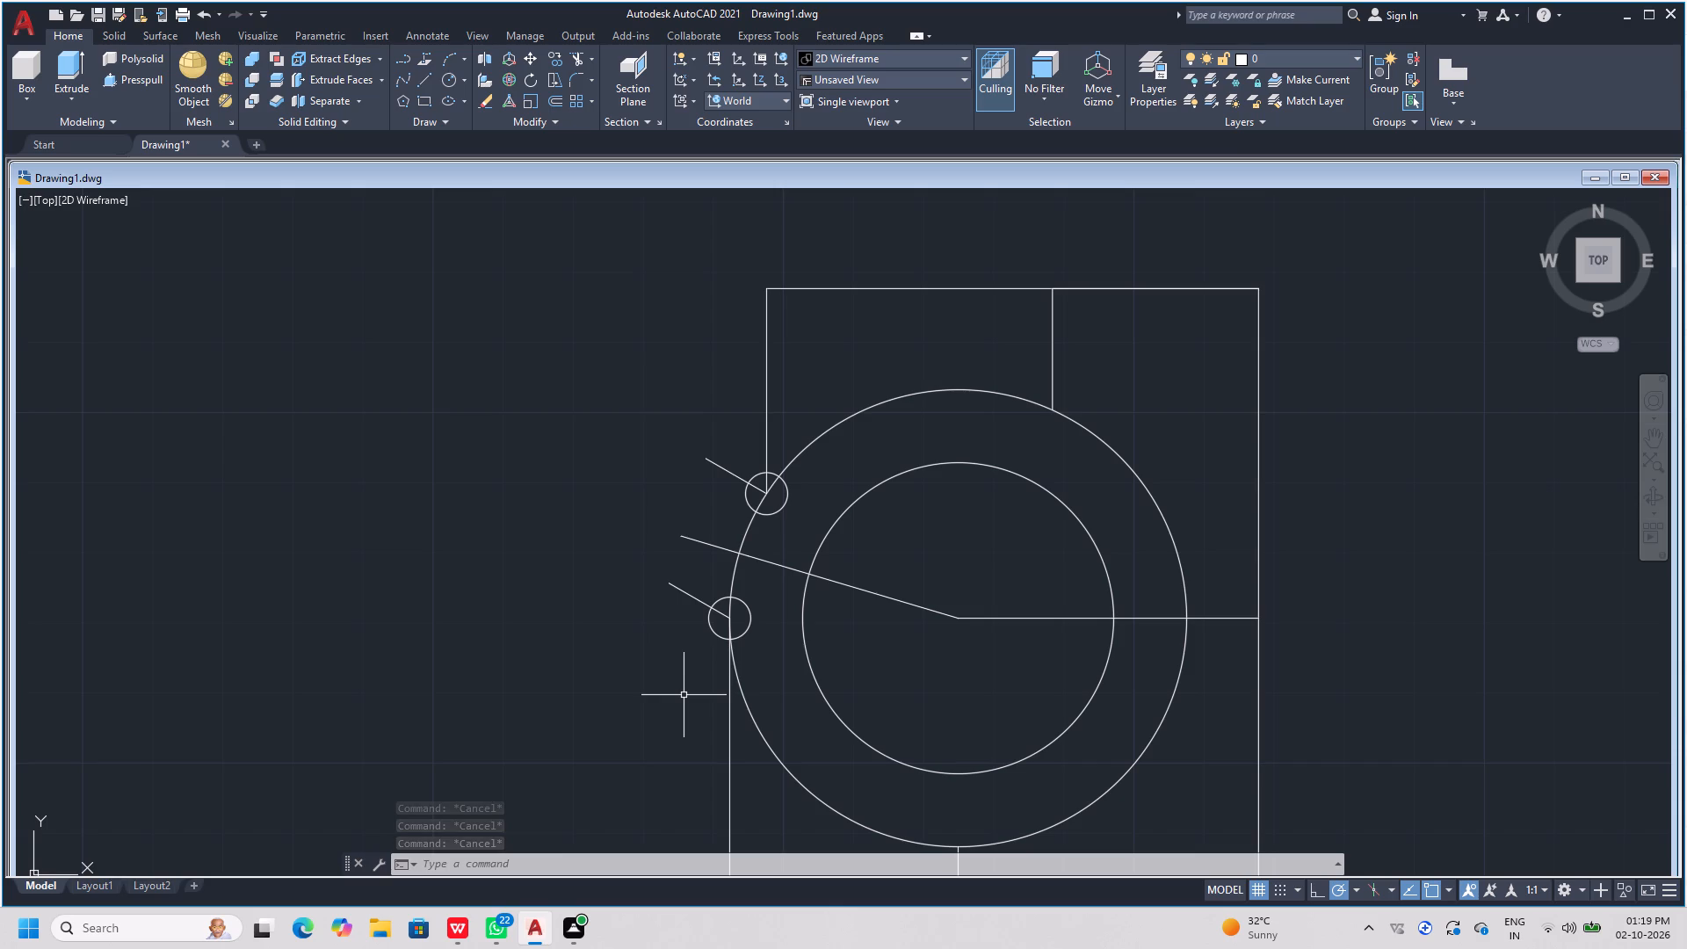
key("Escape")
key("l")
key("space")
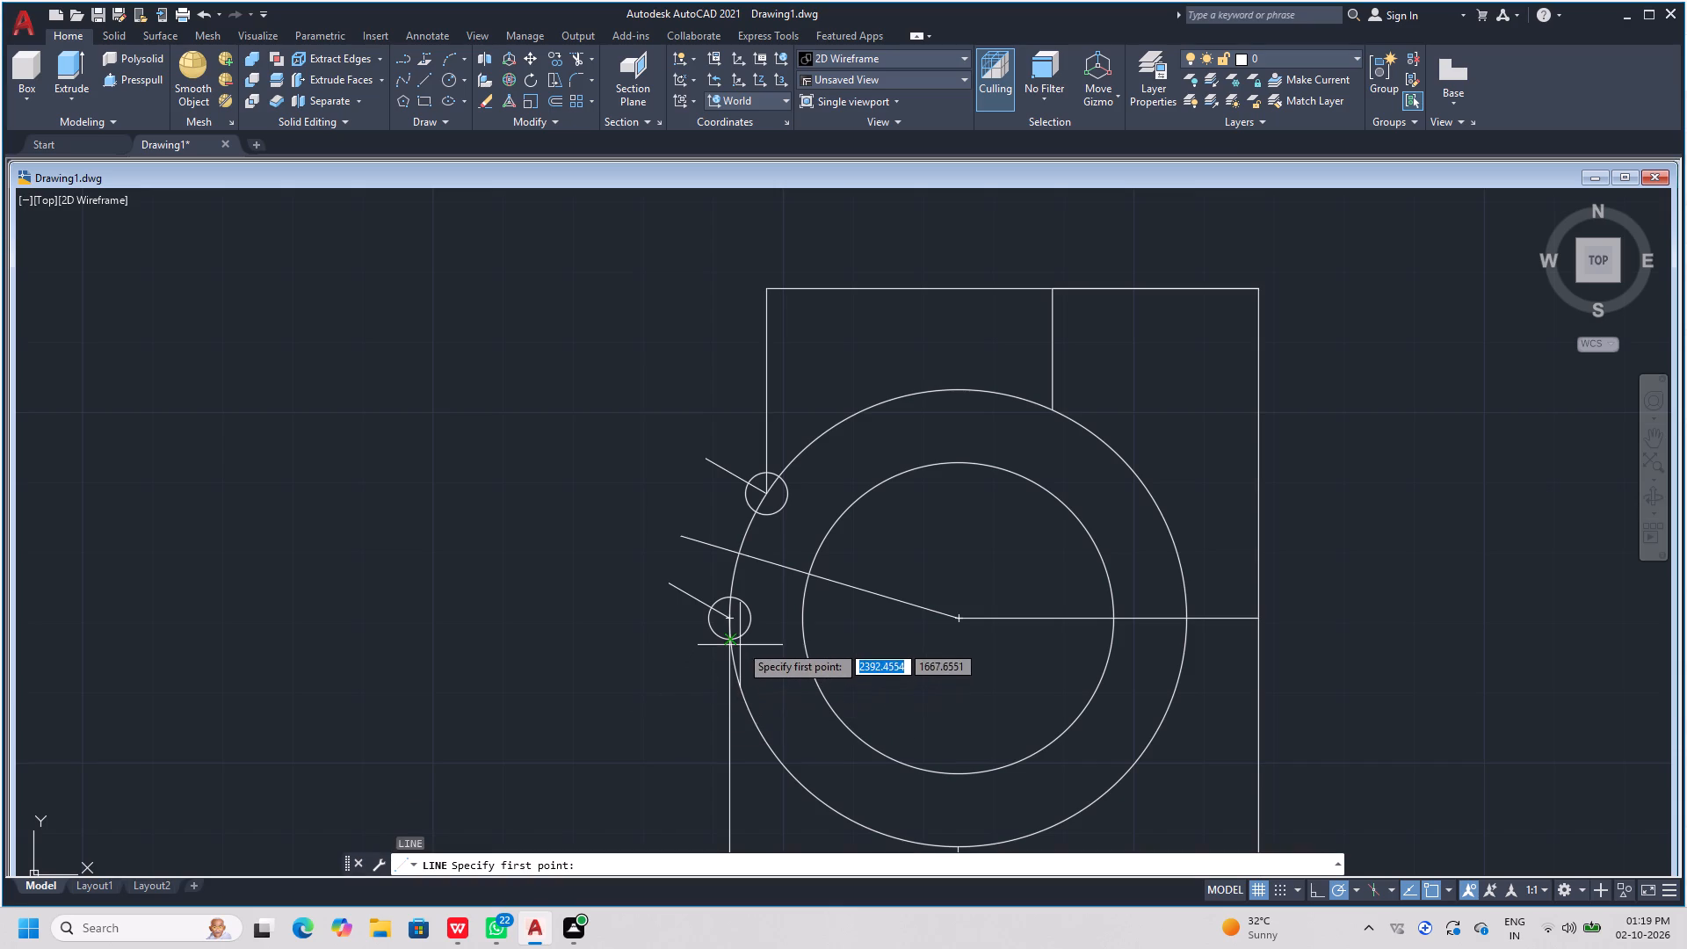
scroll(728, 618, "up", 2)
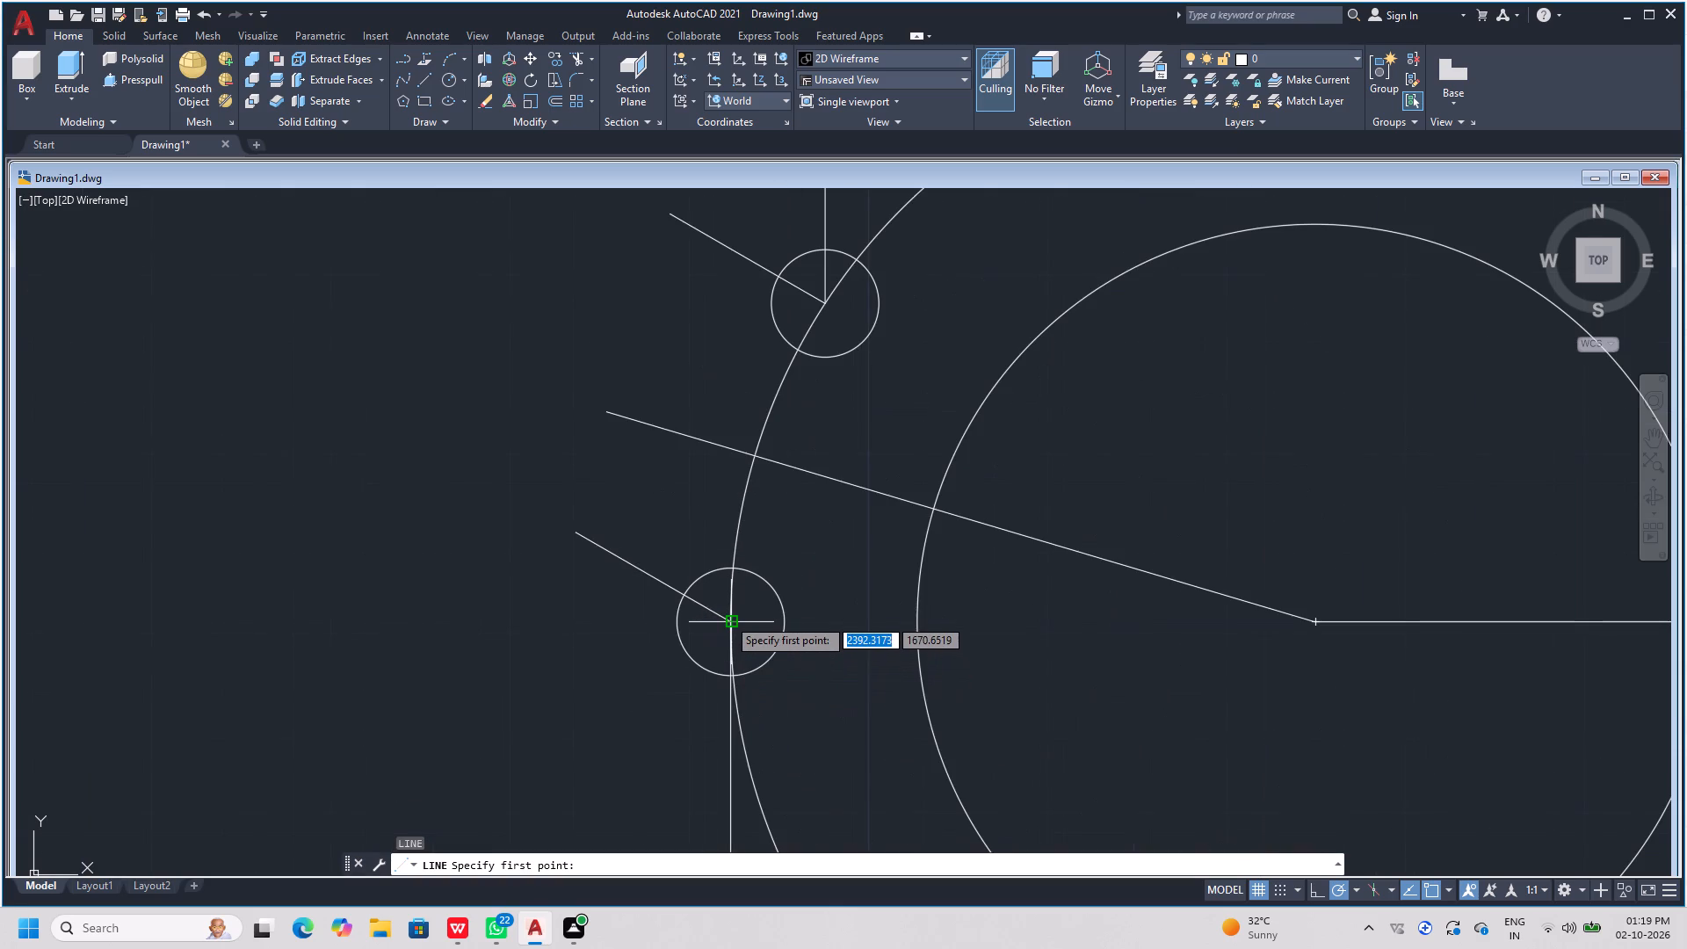
left_click(731, 619)
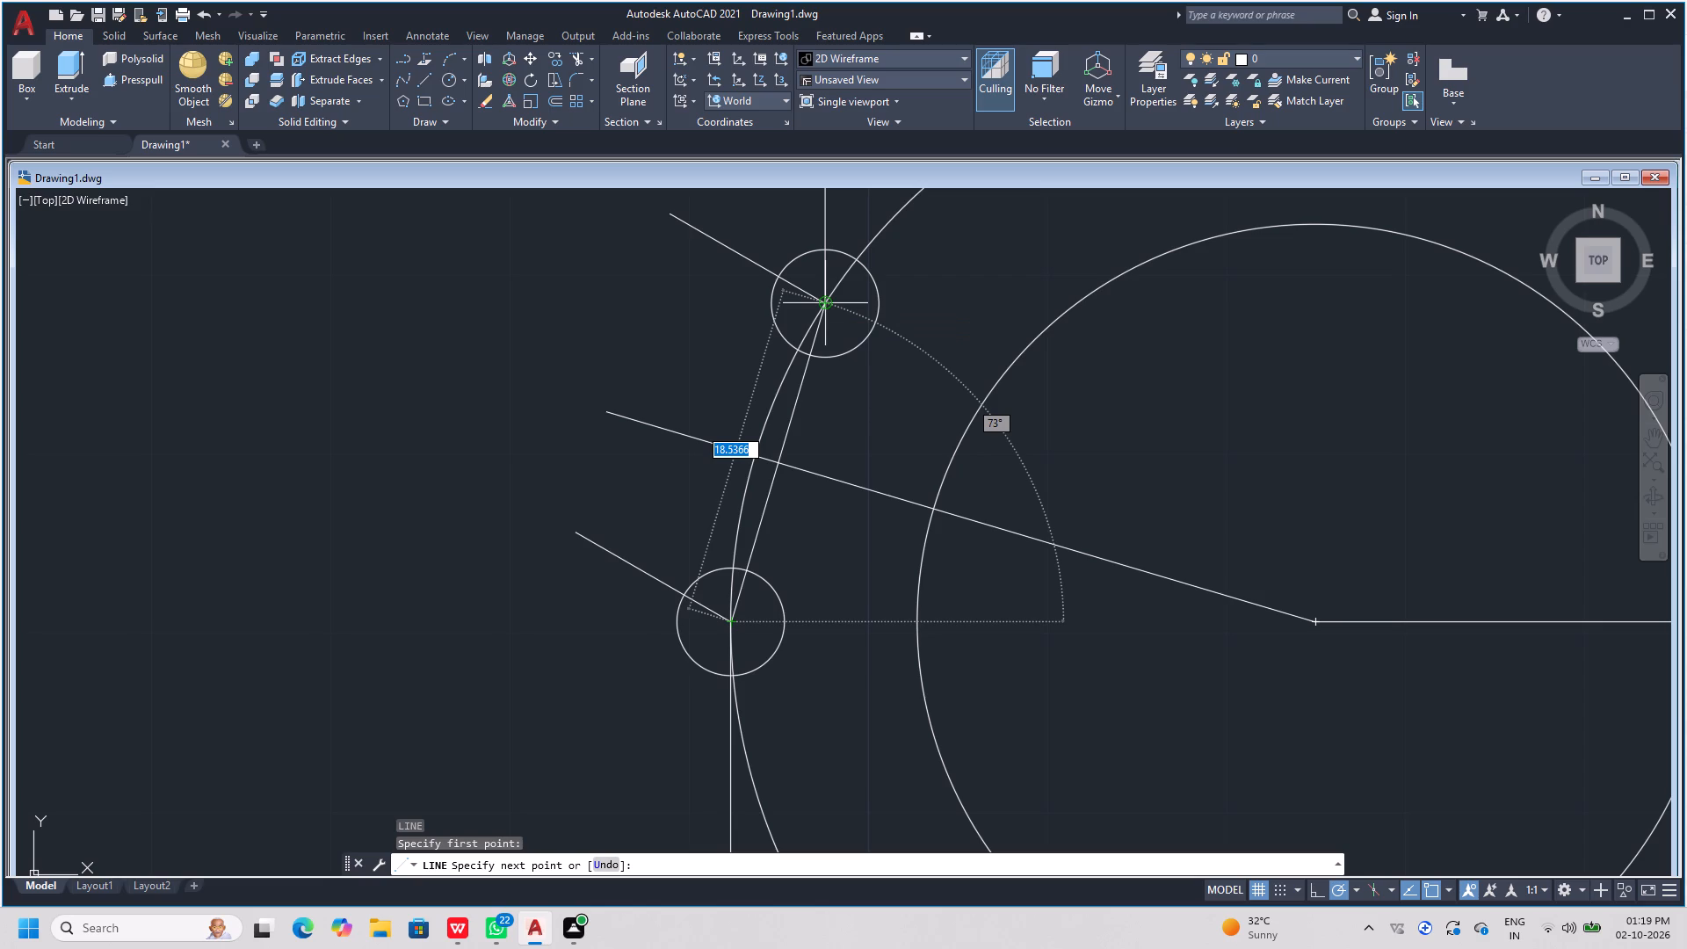
key("Escape")
key("Escape")
key("Escape")
key("Escape")
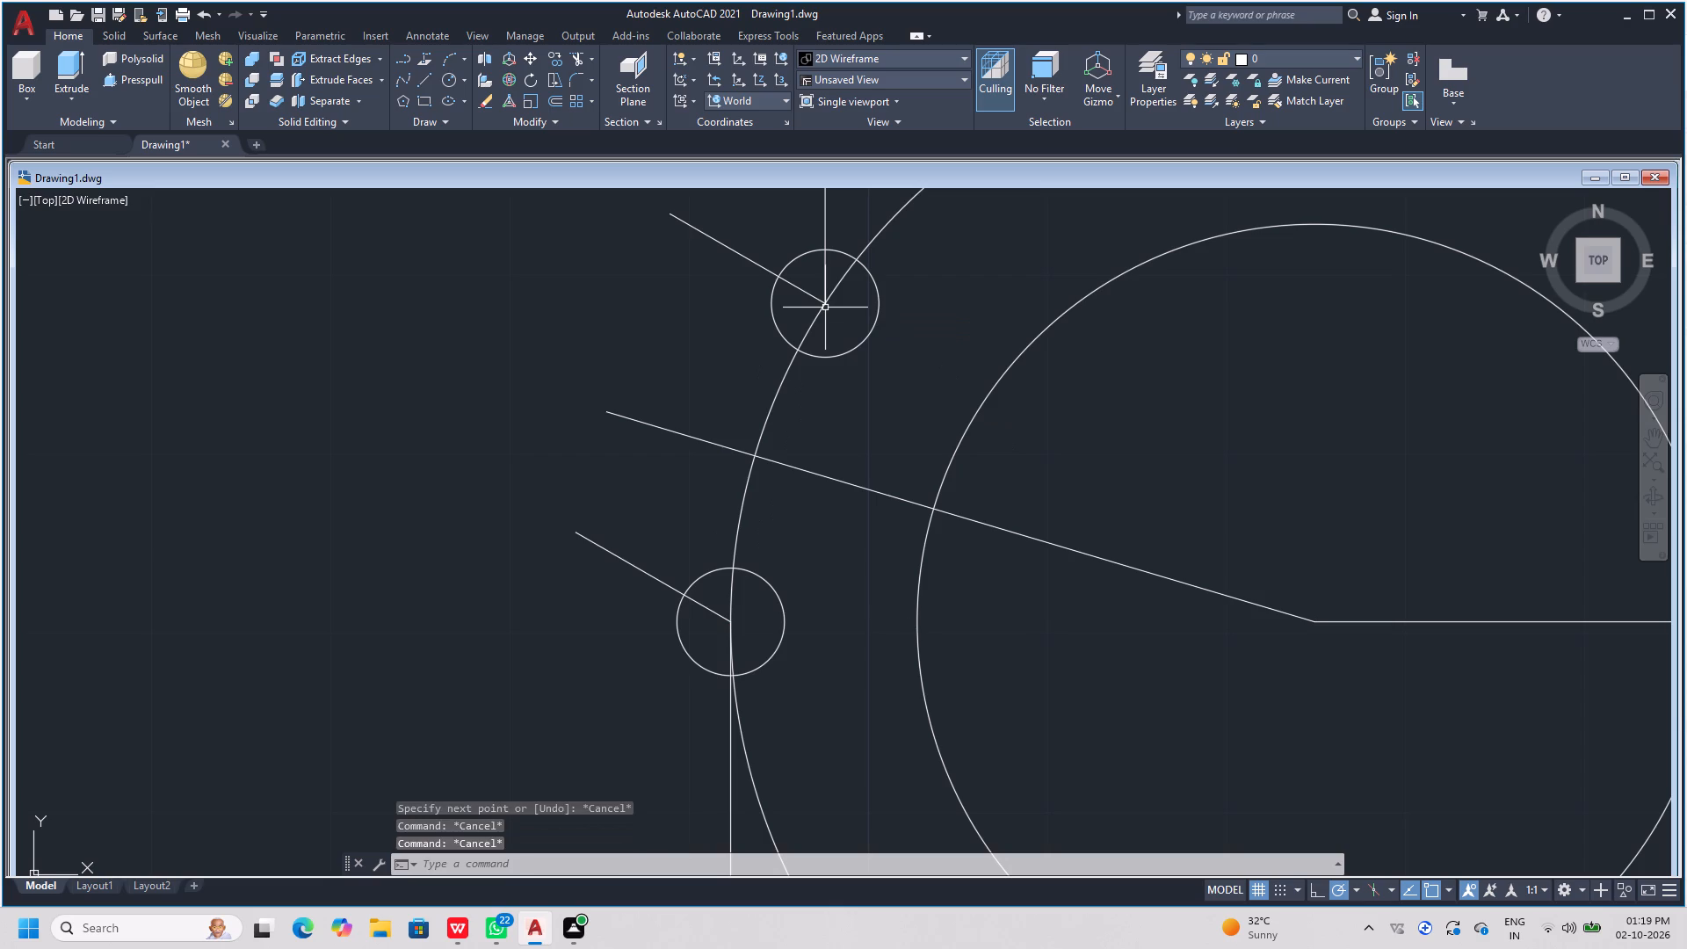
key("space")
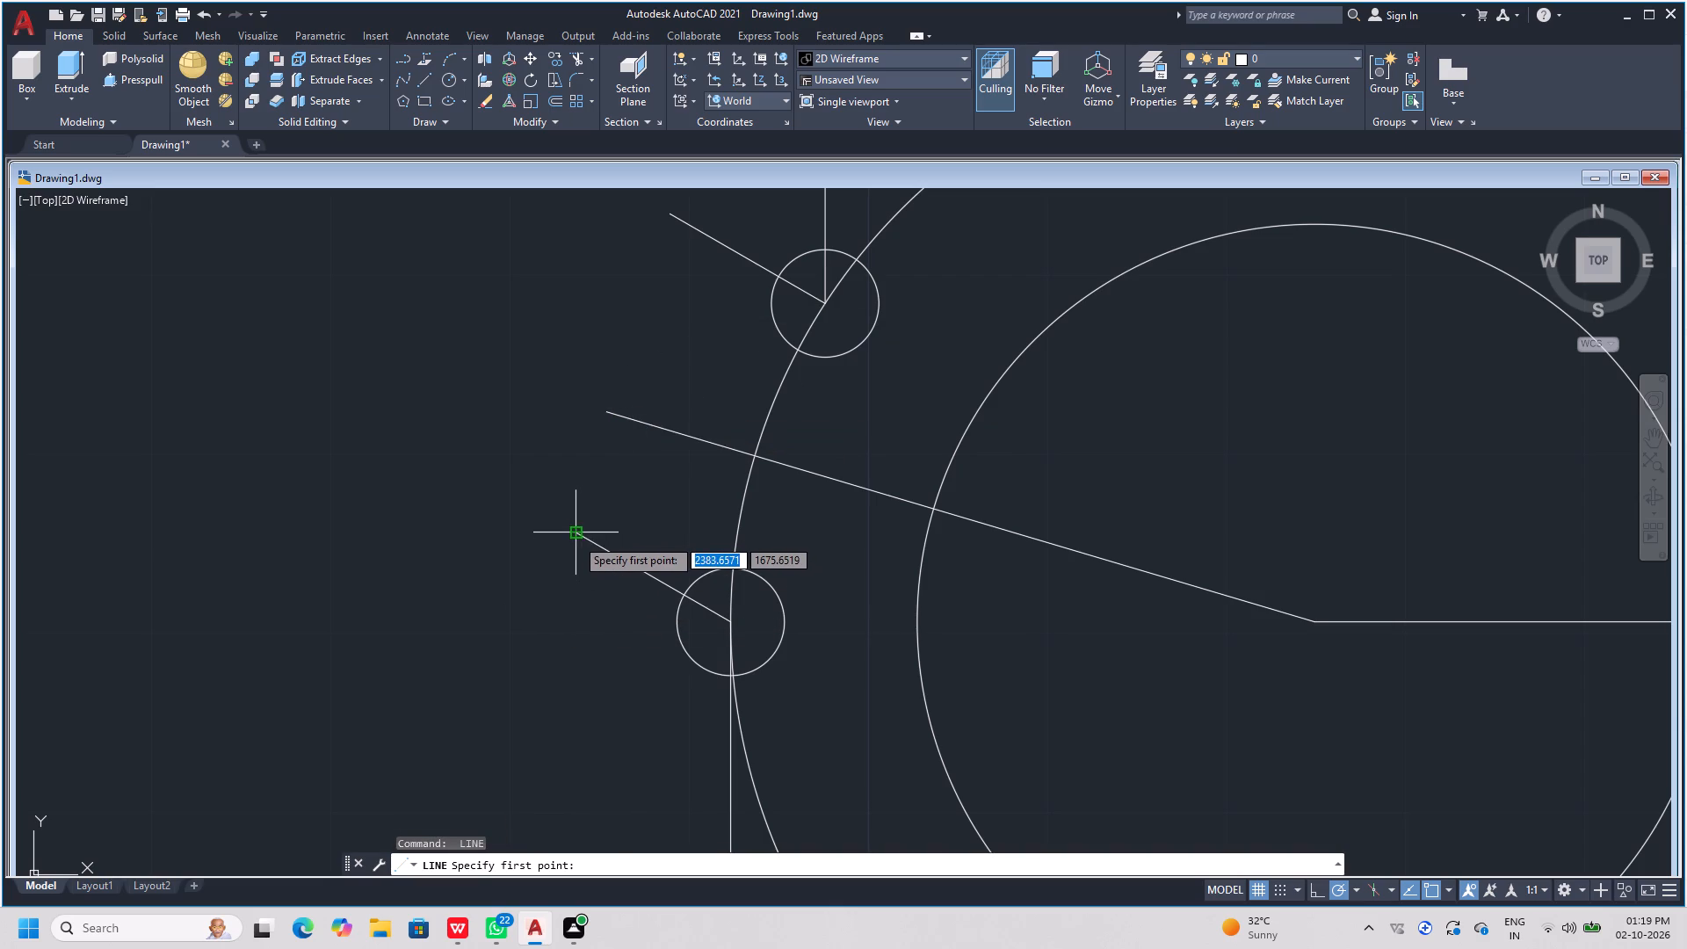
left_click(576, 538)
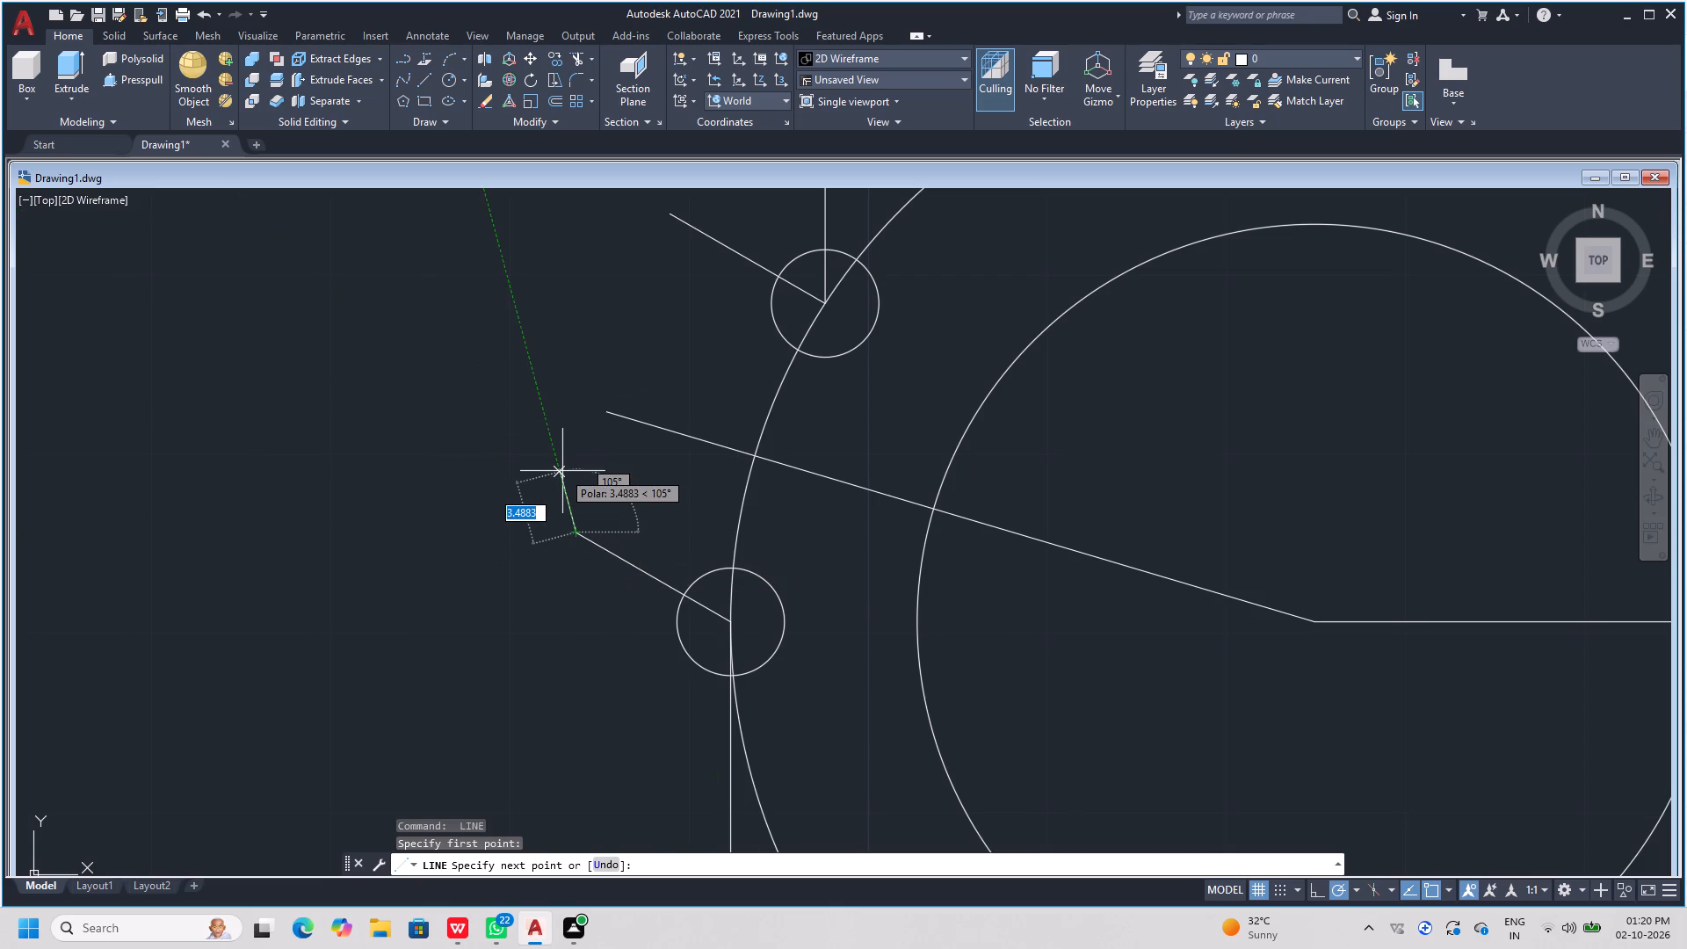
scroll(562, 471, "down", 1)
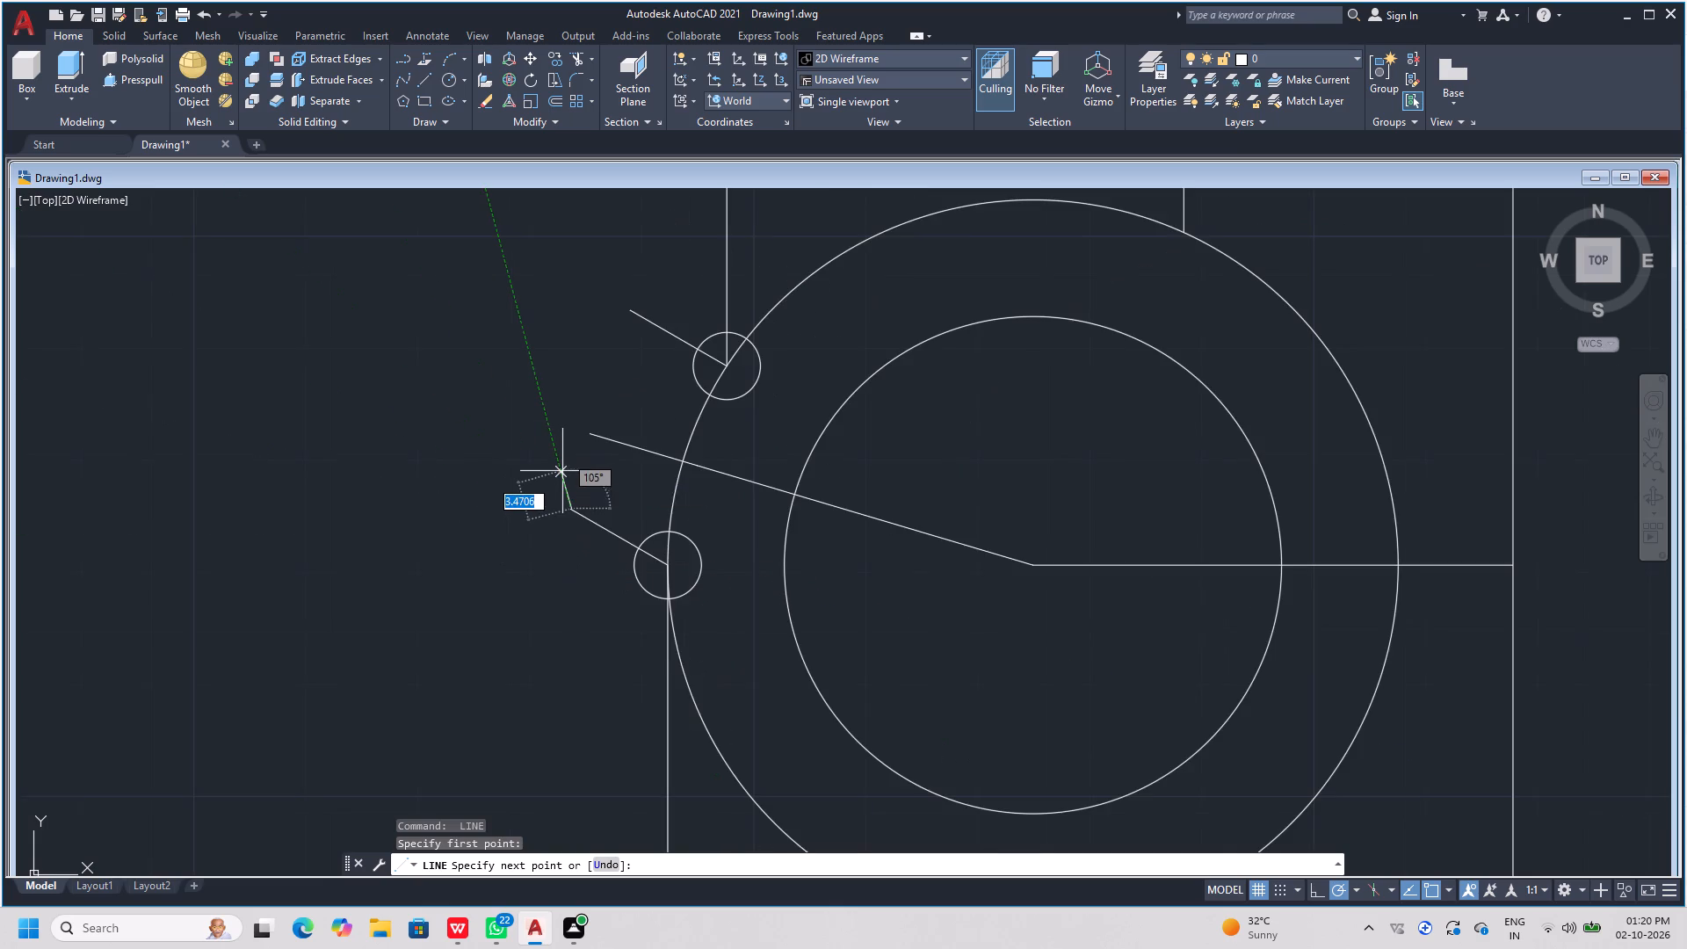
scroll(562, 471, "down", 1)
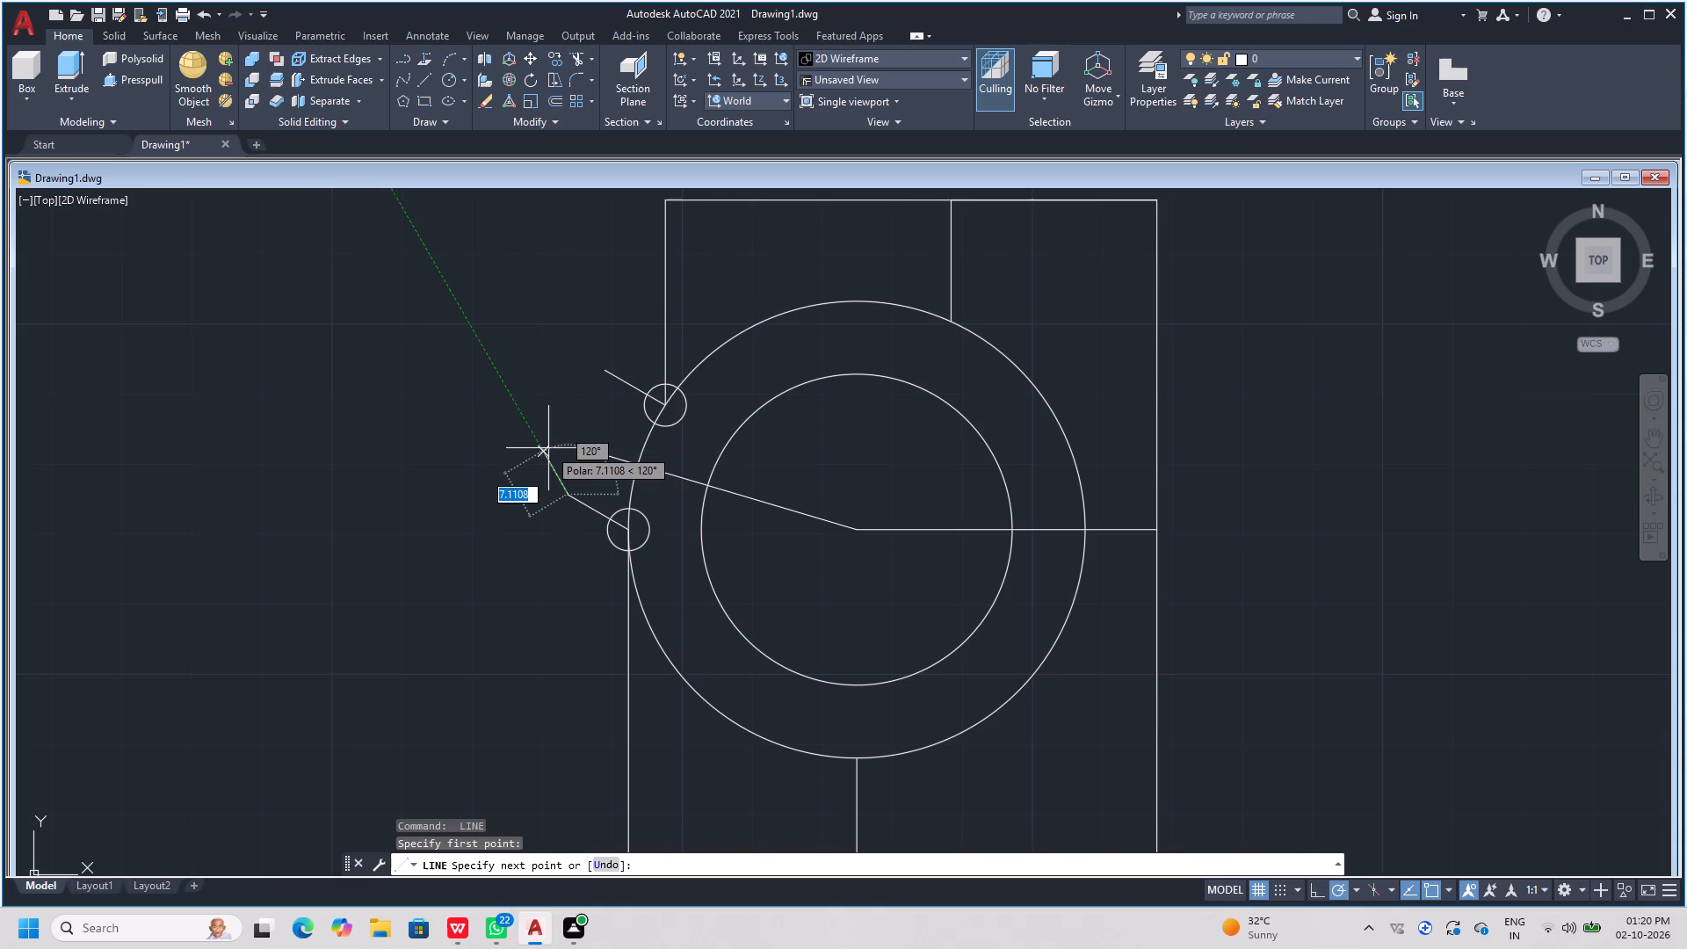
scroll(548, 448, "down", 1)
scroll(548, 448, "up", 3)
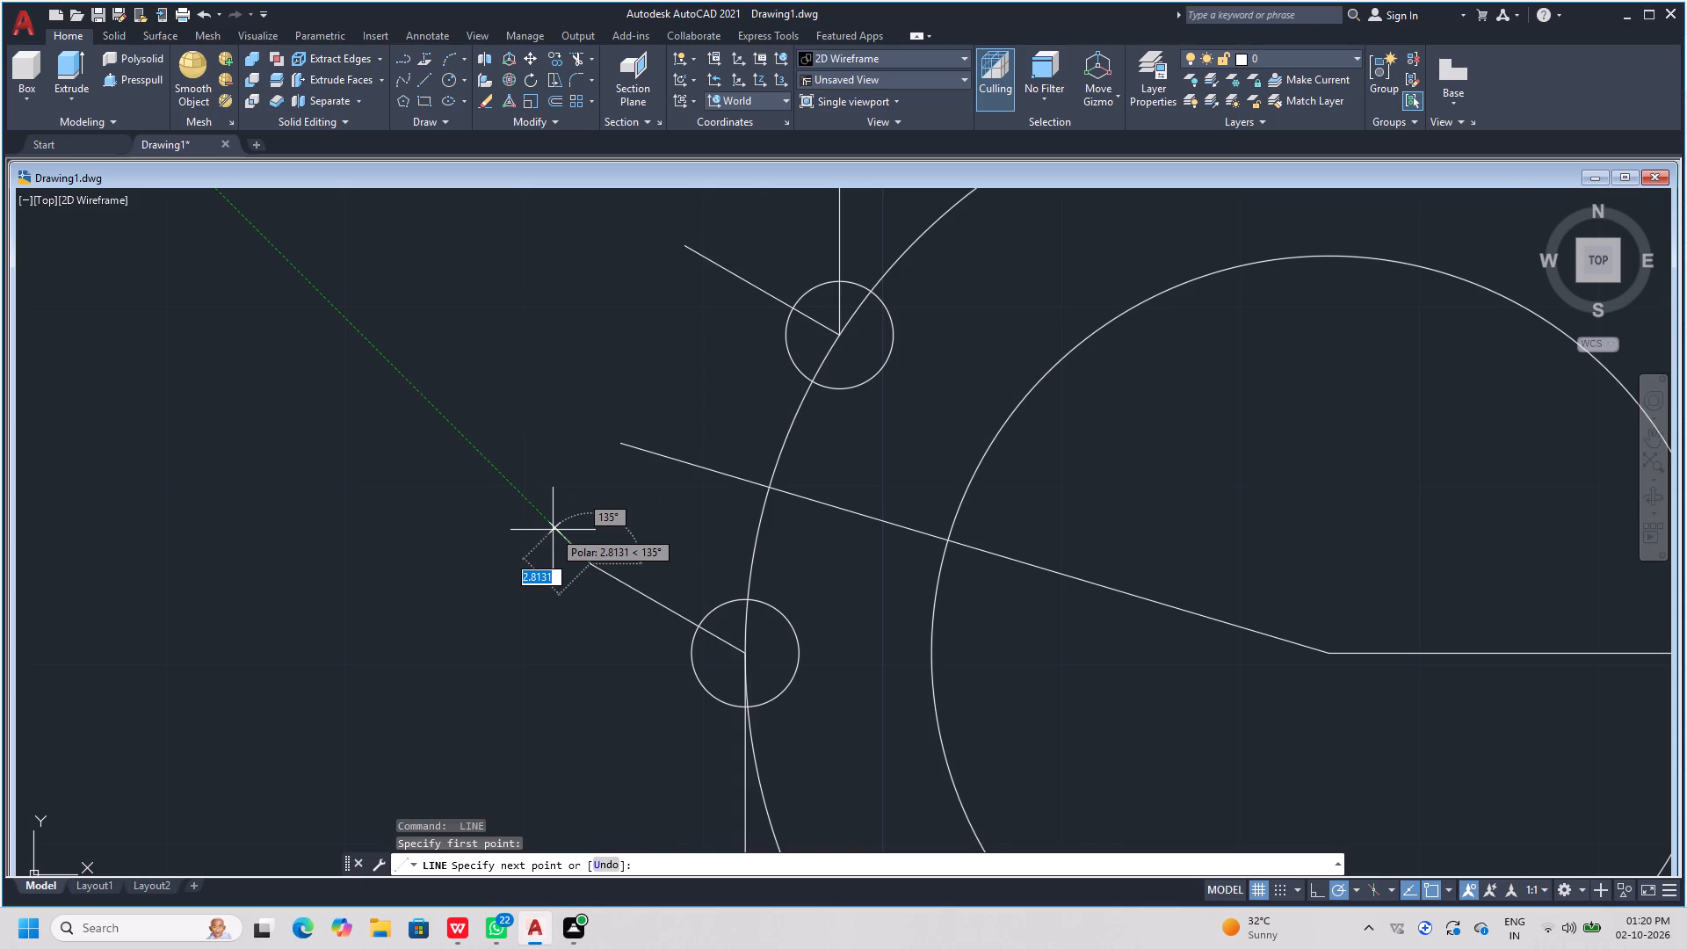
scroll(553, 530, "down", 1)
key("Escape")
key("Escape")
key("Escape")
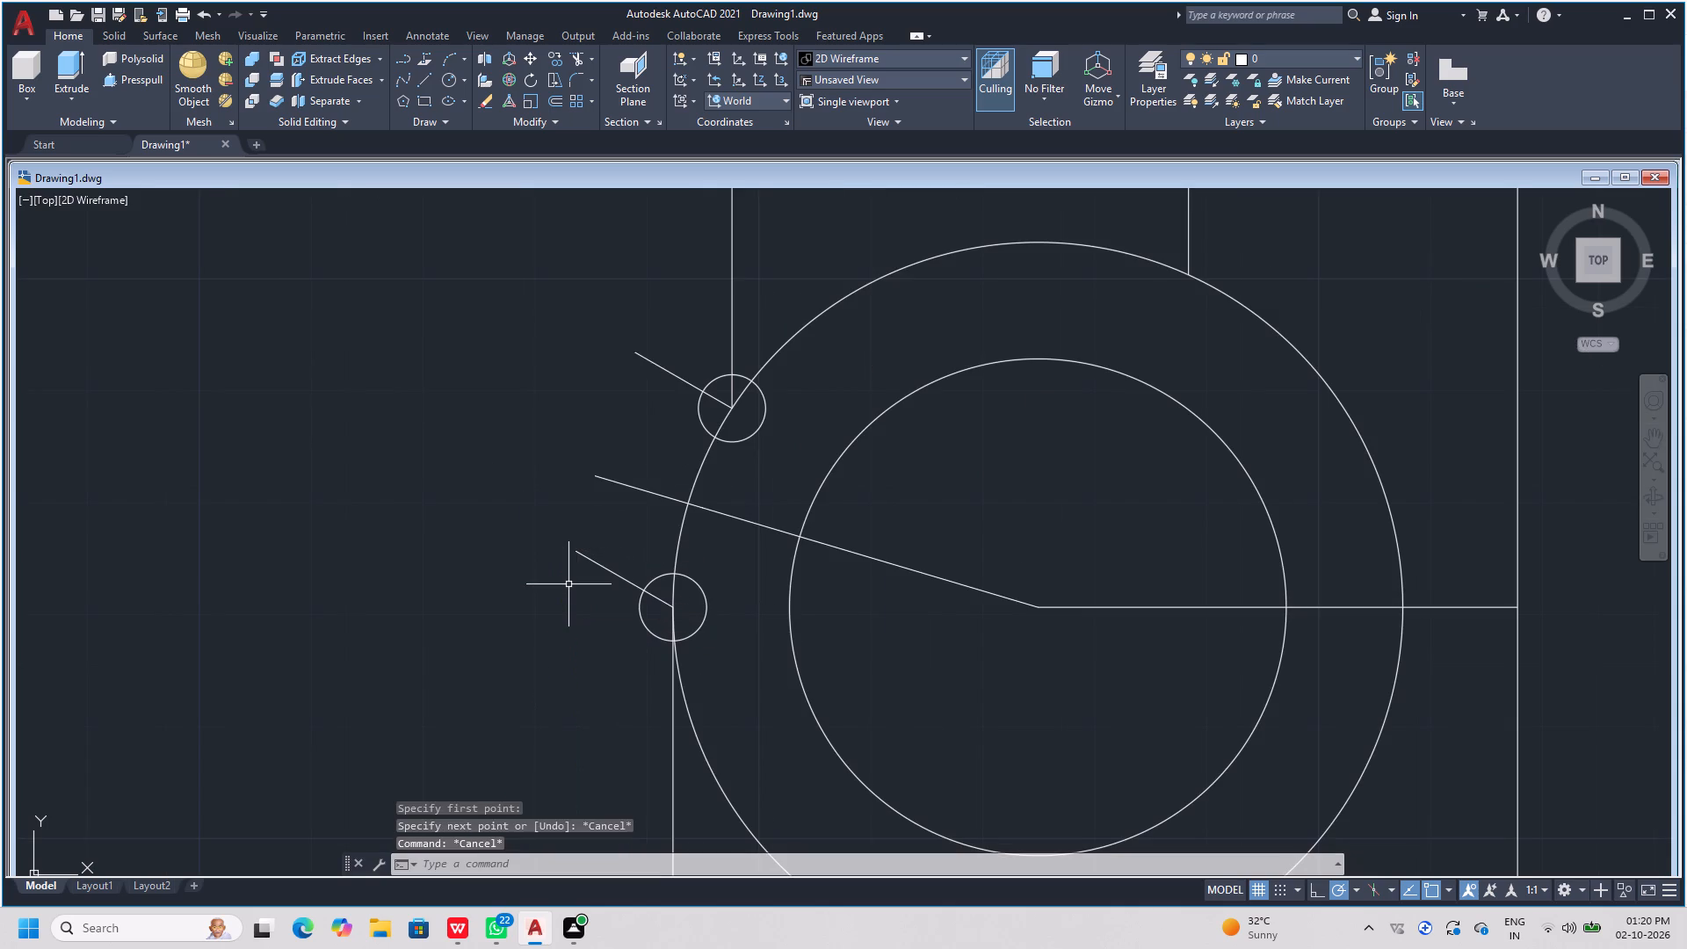
Trim away the outer large circle's arc between the centres of the two small circles.
type("tr")
key("space")
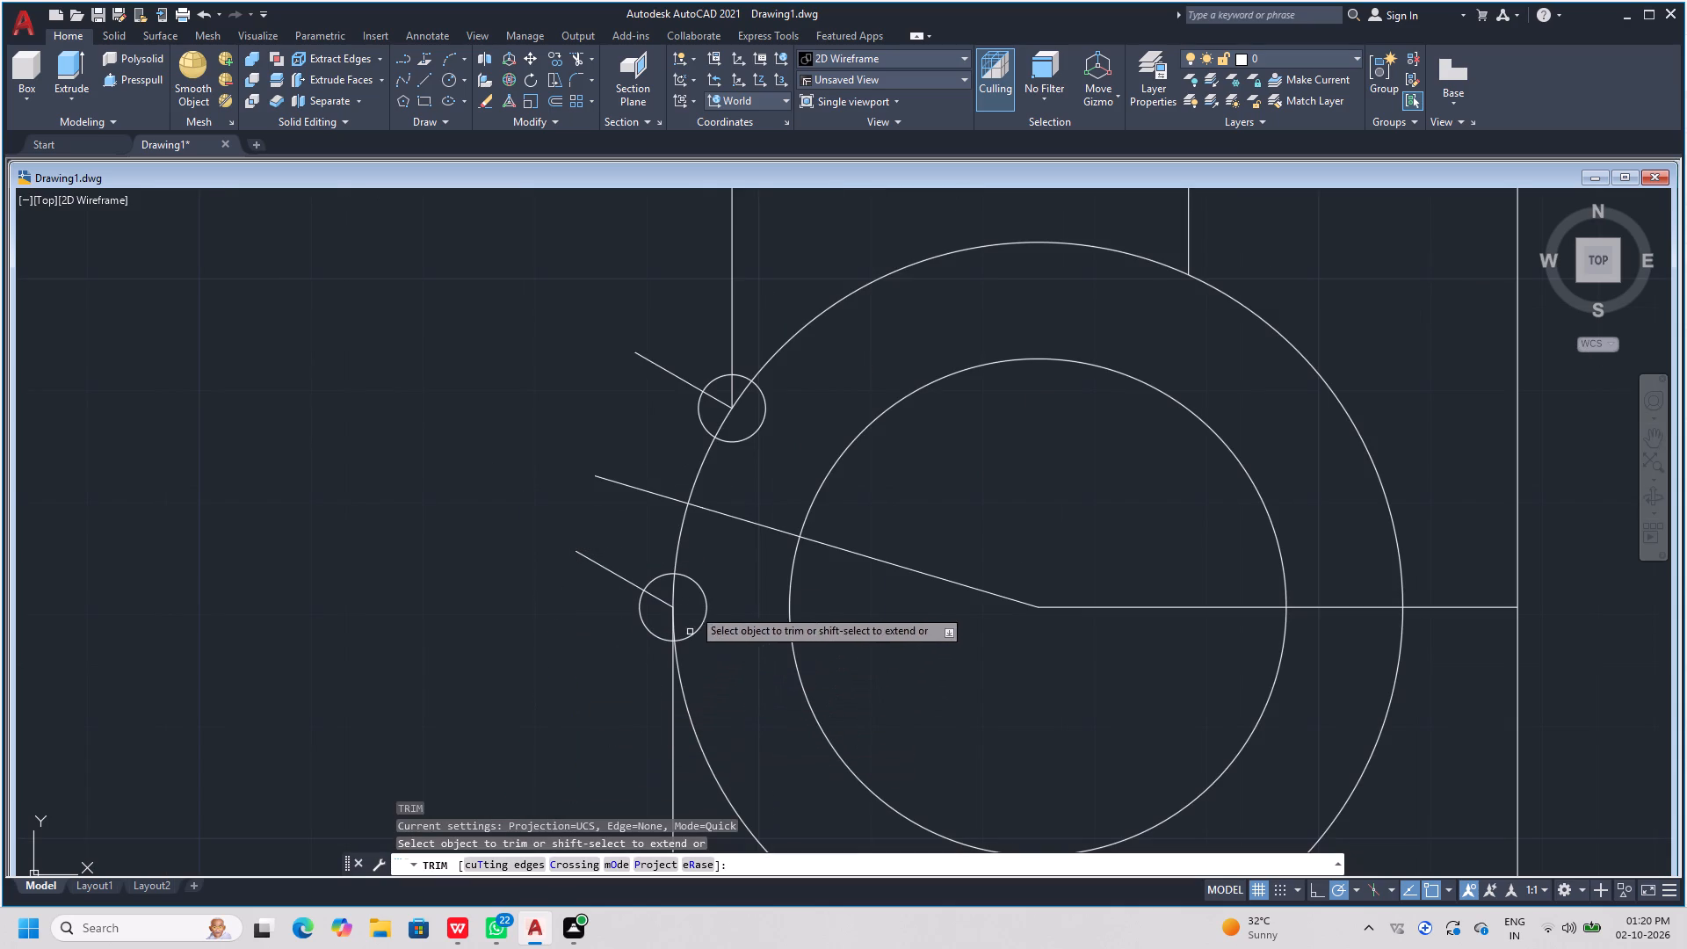
left_click(680, 534)
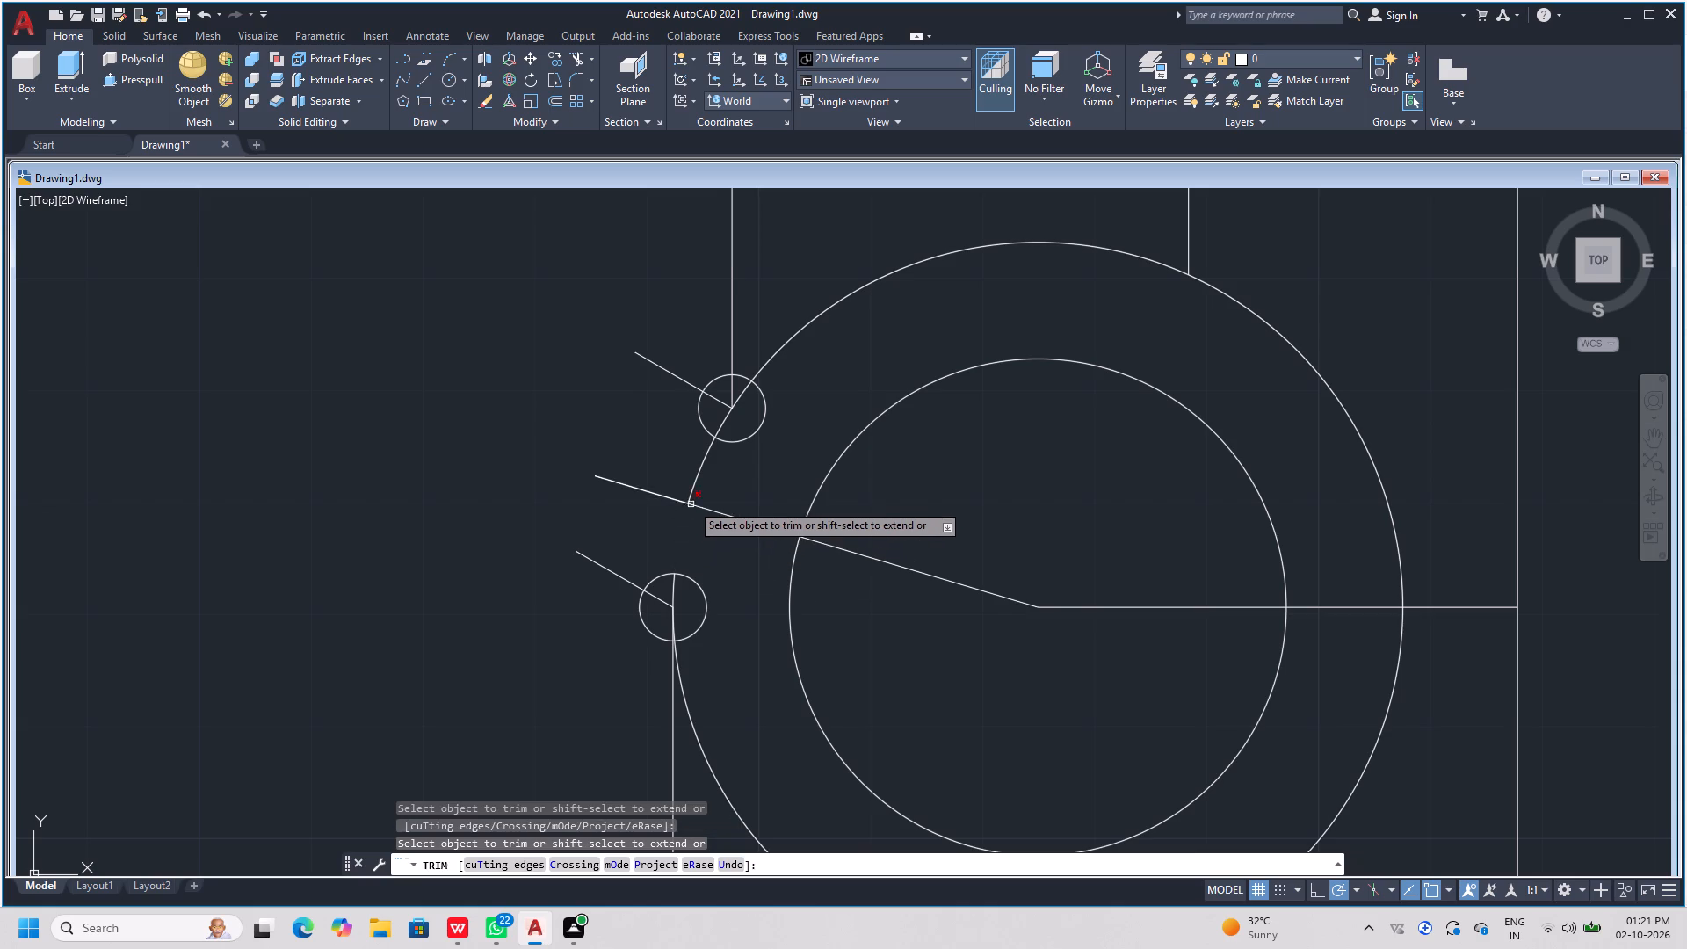
left_click(702, 467)
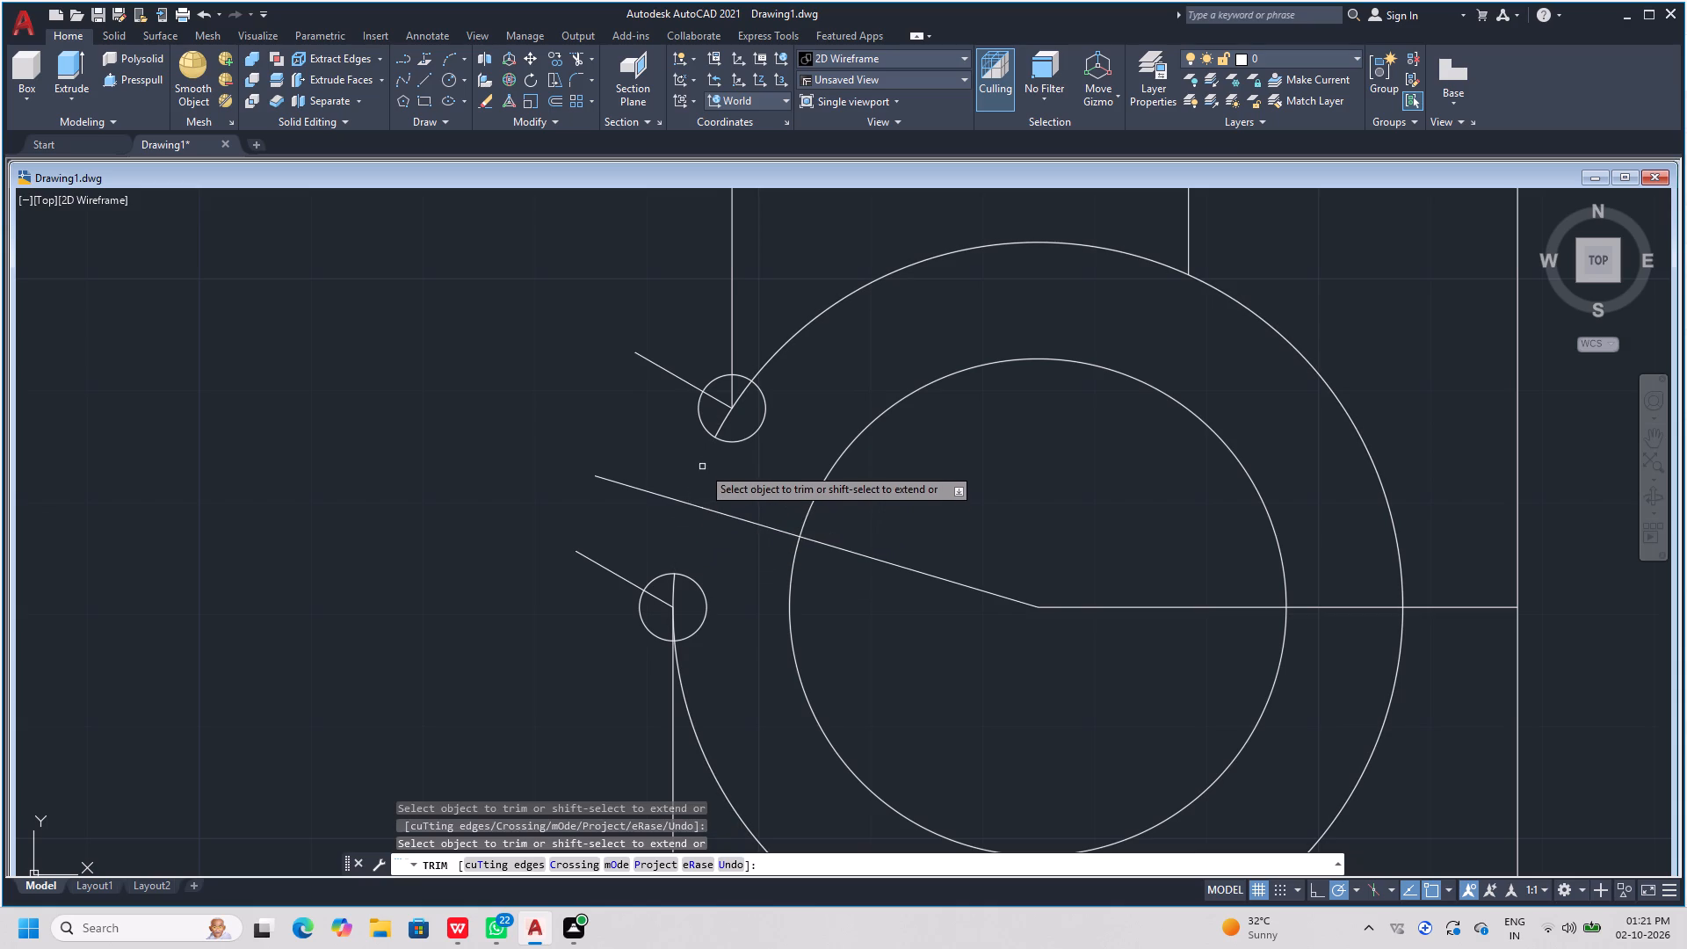
left_click(719, 425)
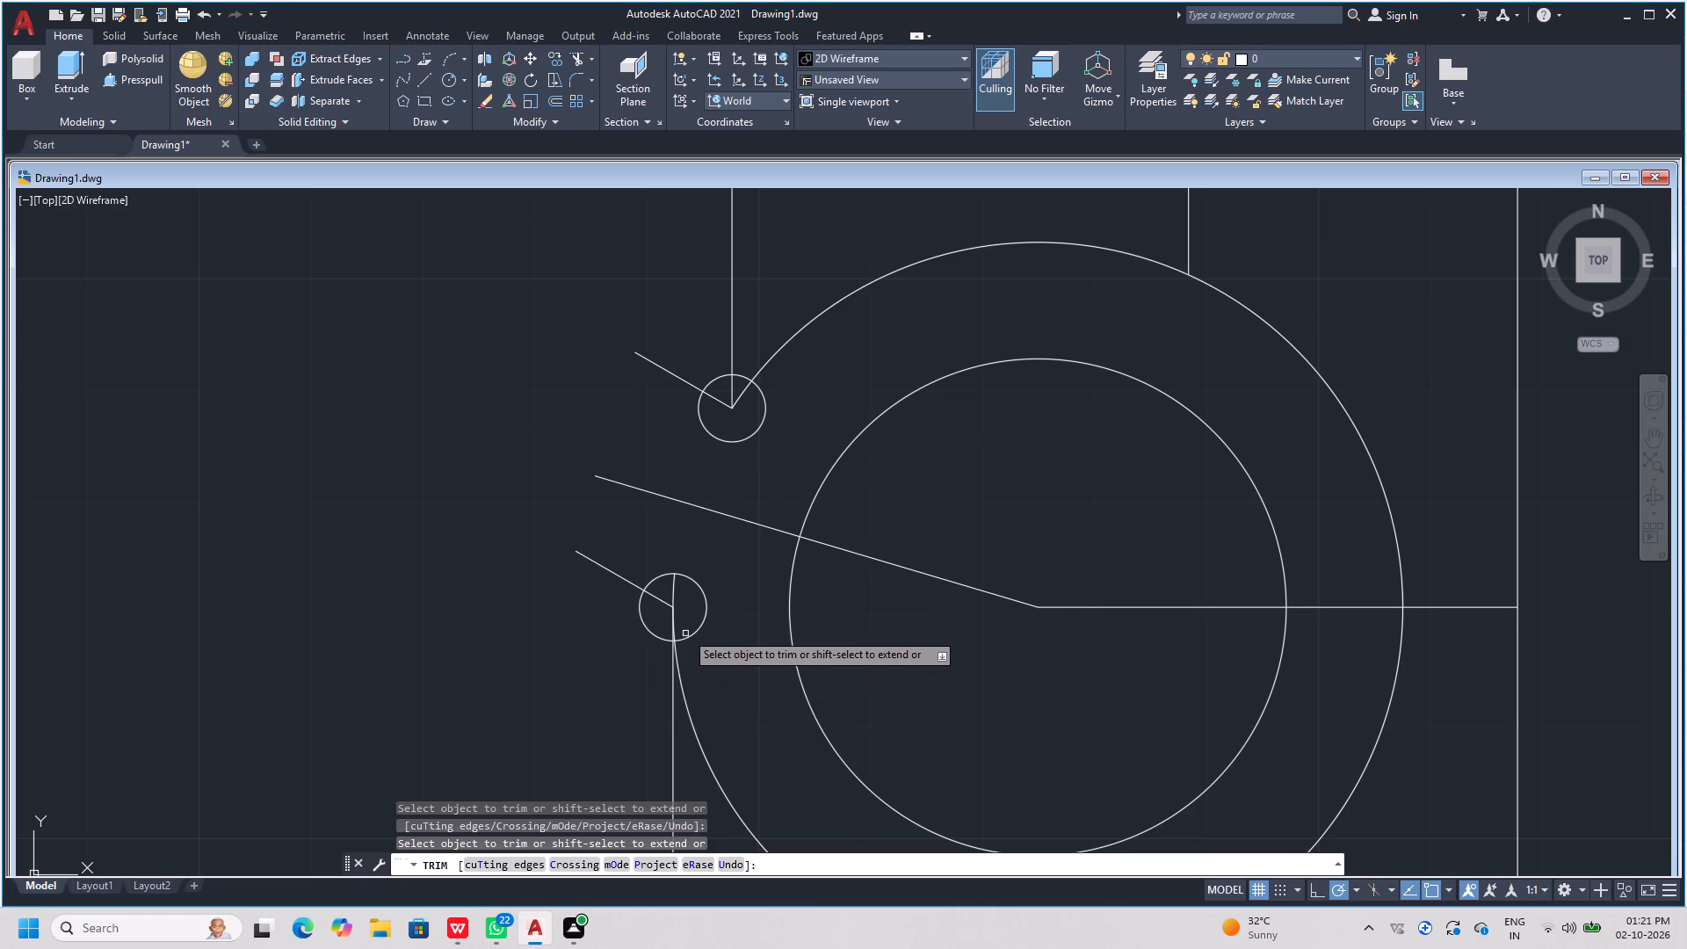
left_click(675, 589)
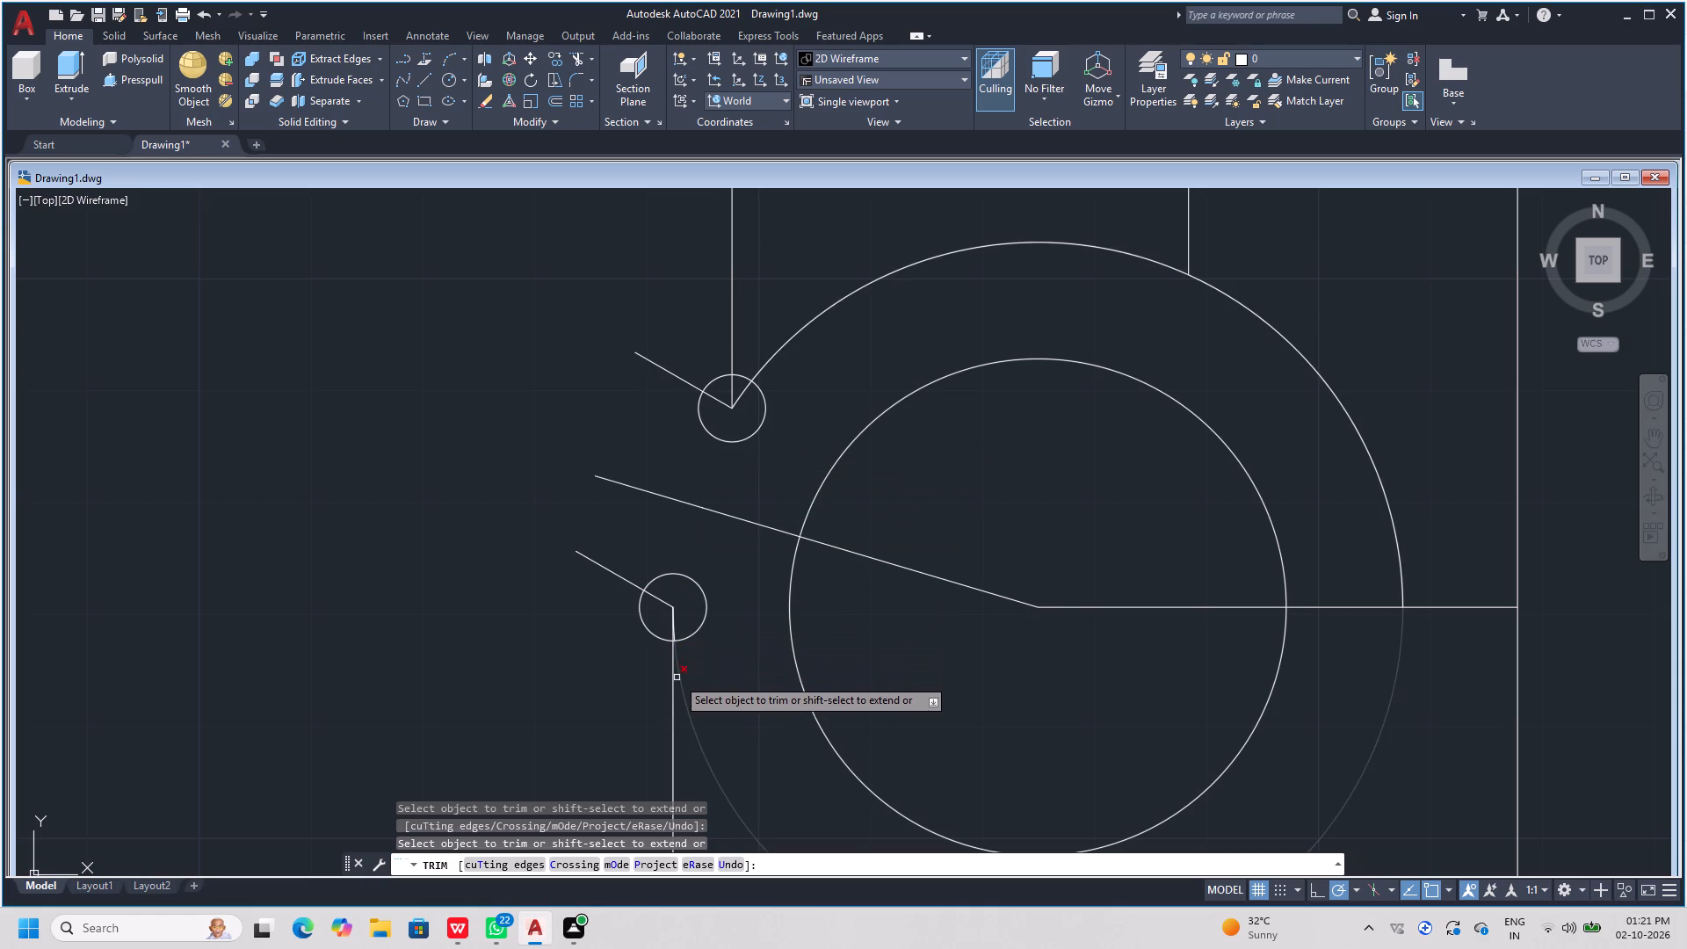
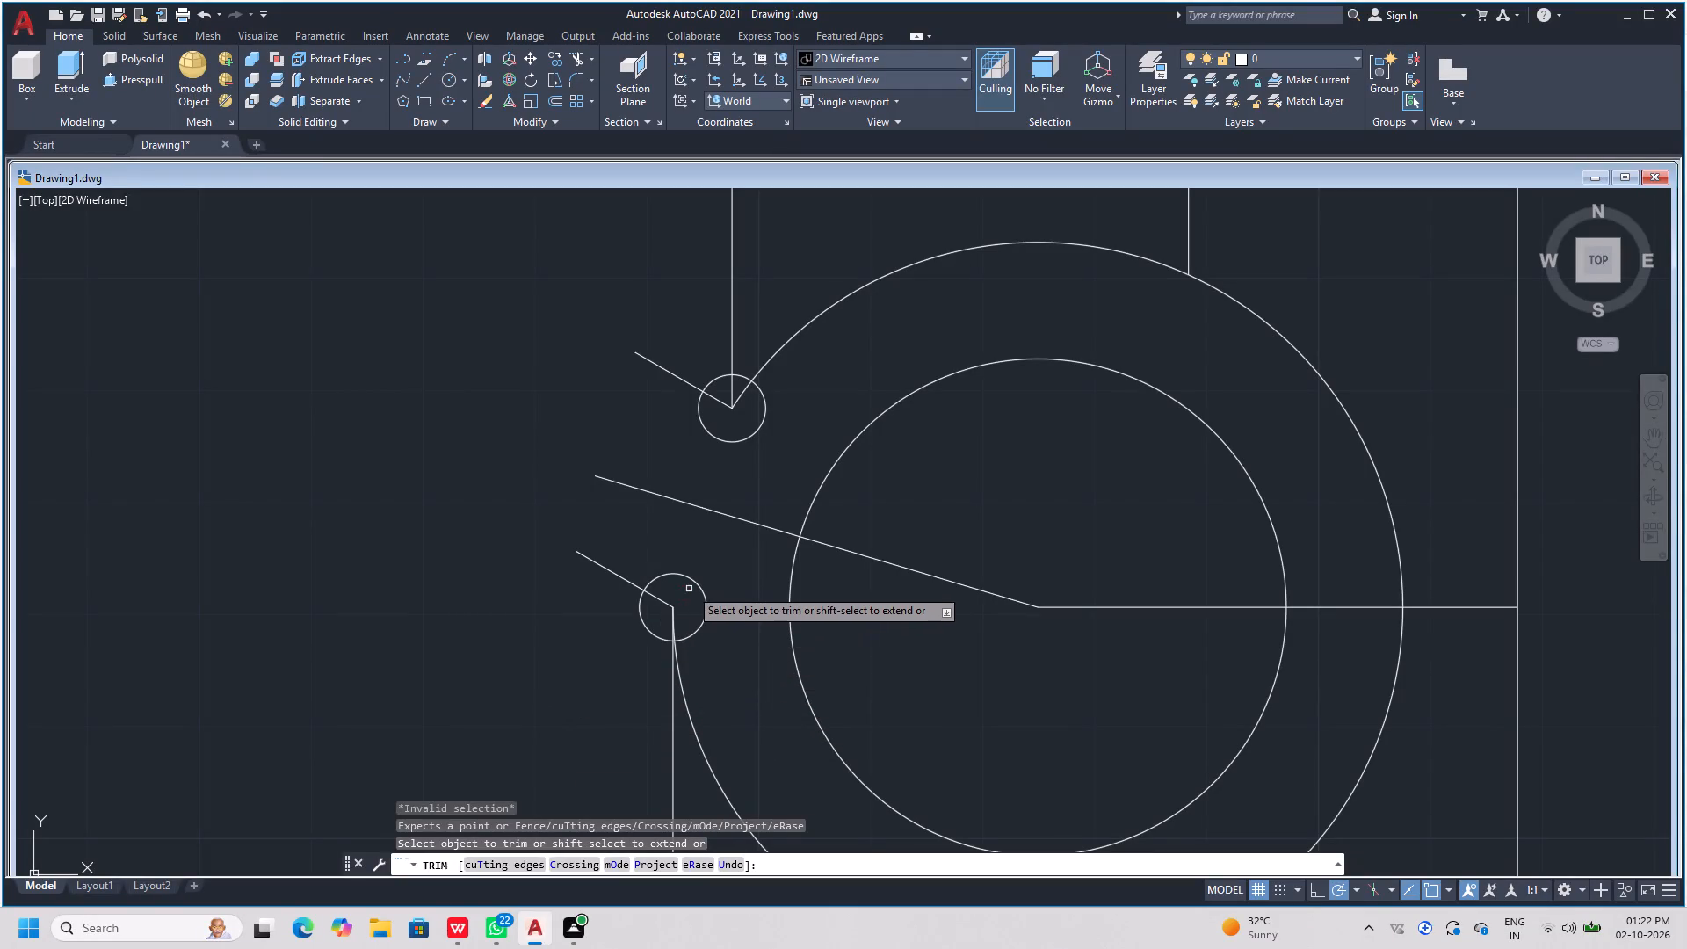
Draw a straight line from the centre of the lower small circle to the centre of the upper small circle.
key("Escape")
key("Escape")
key("Escape")
key("Escape")
key("Escape")
type("l")
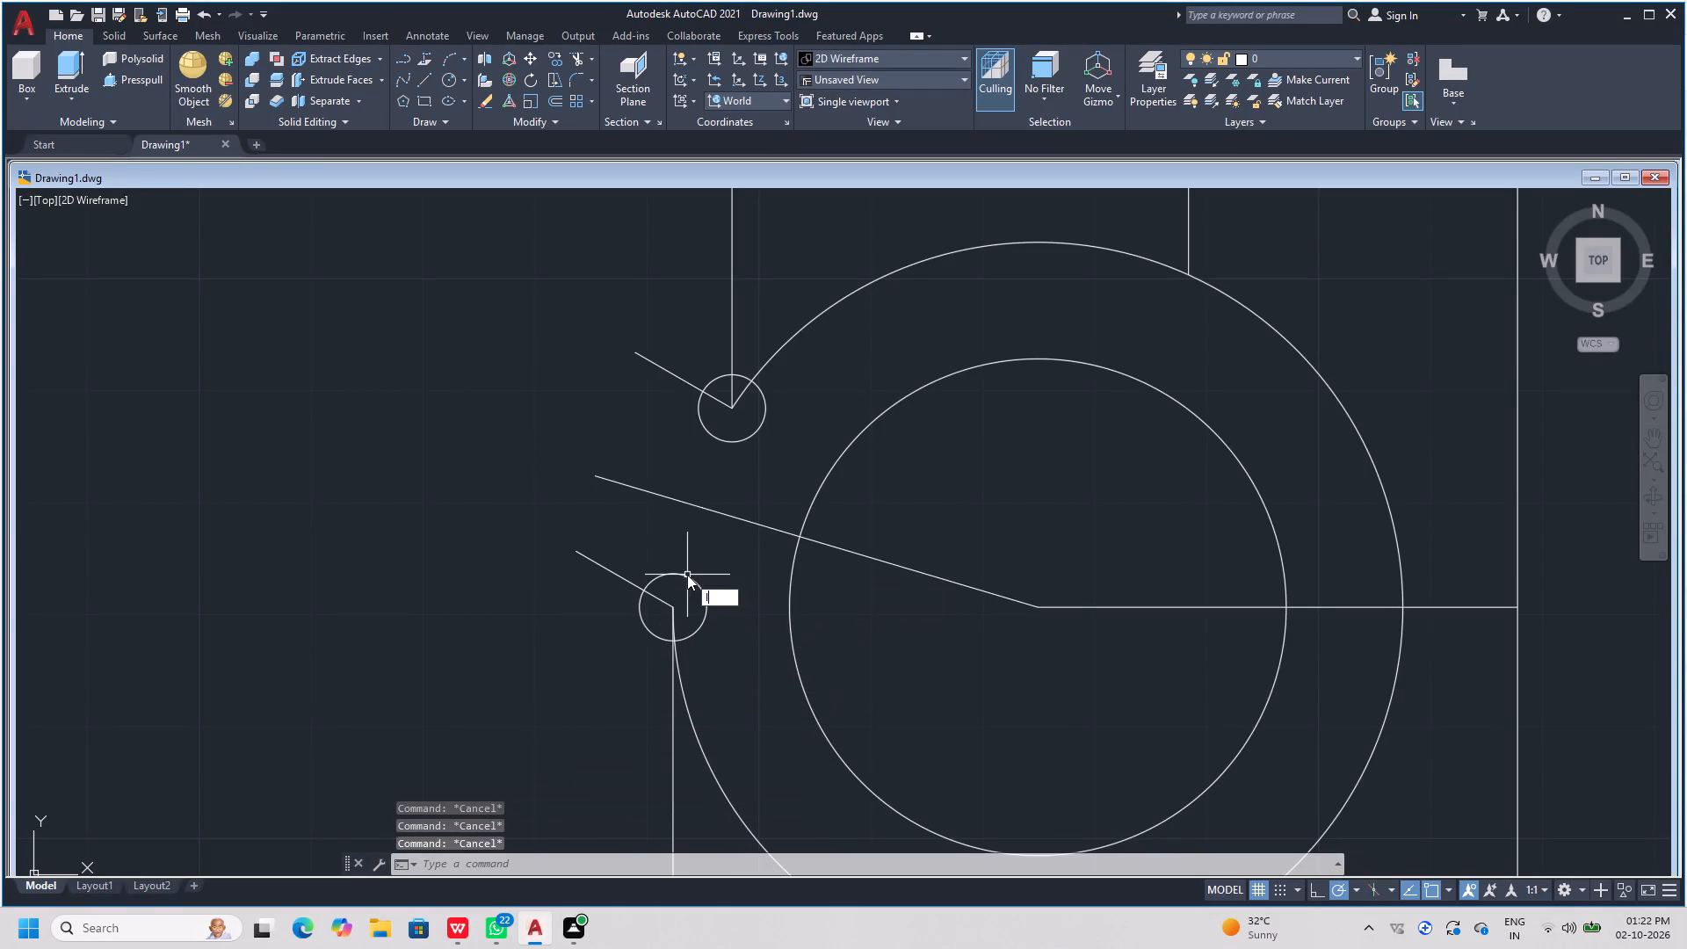
key("space")
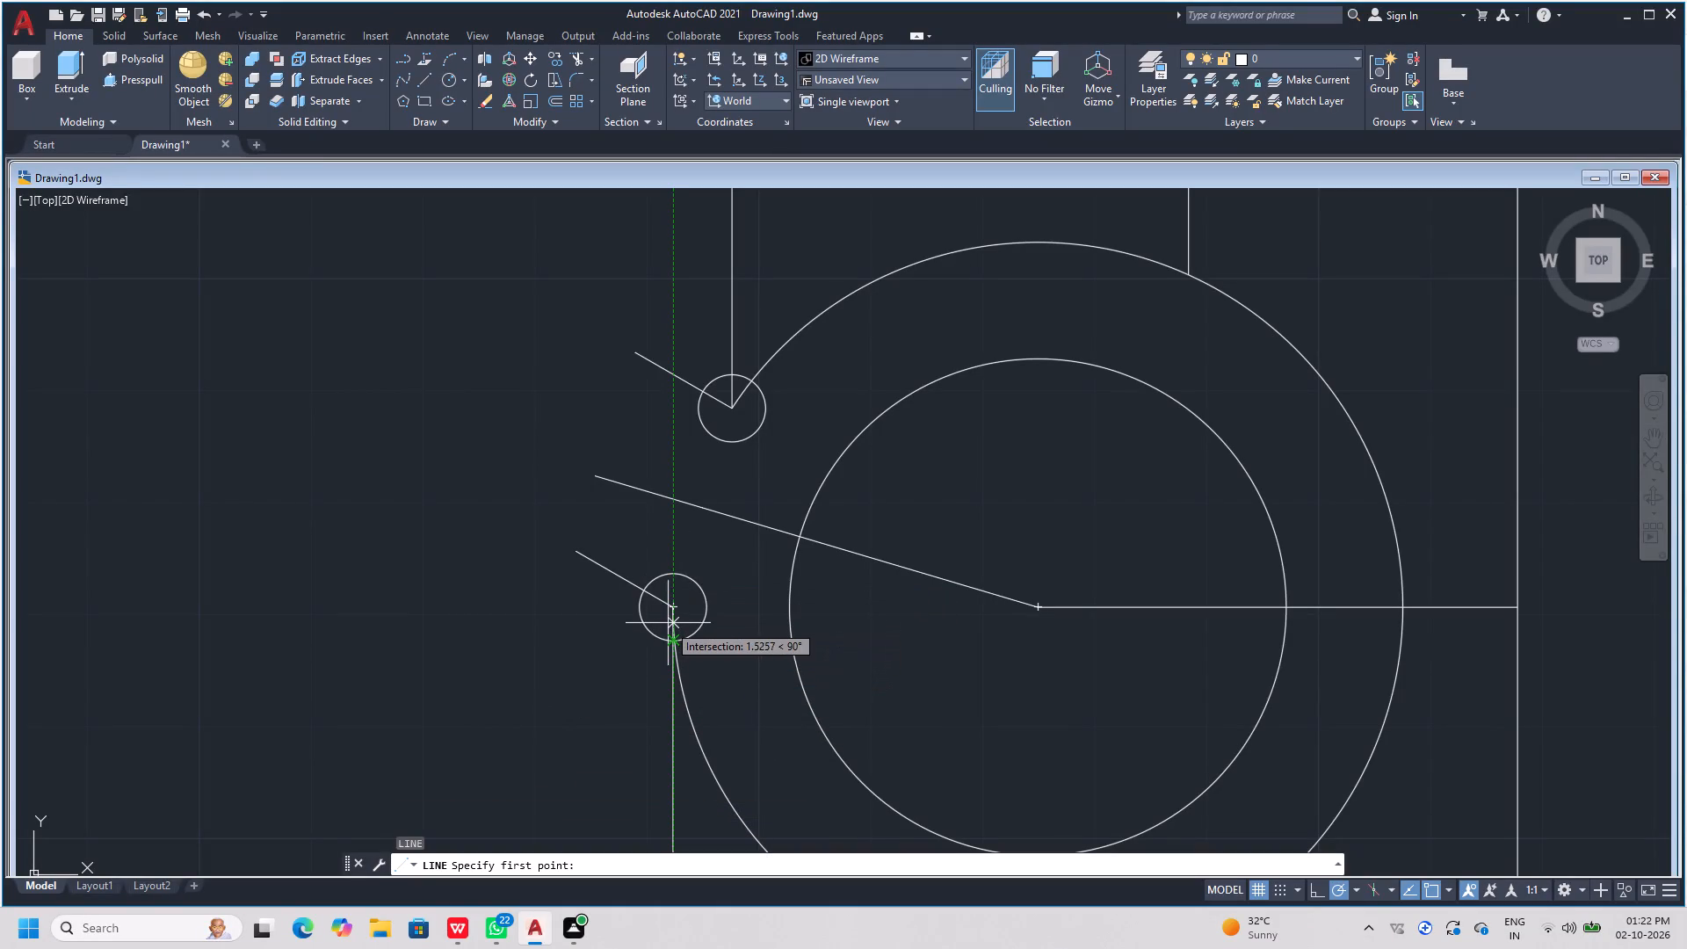
left_click(670, 609)
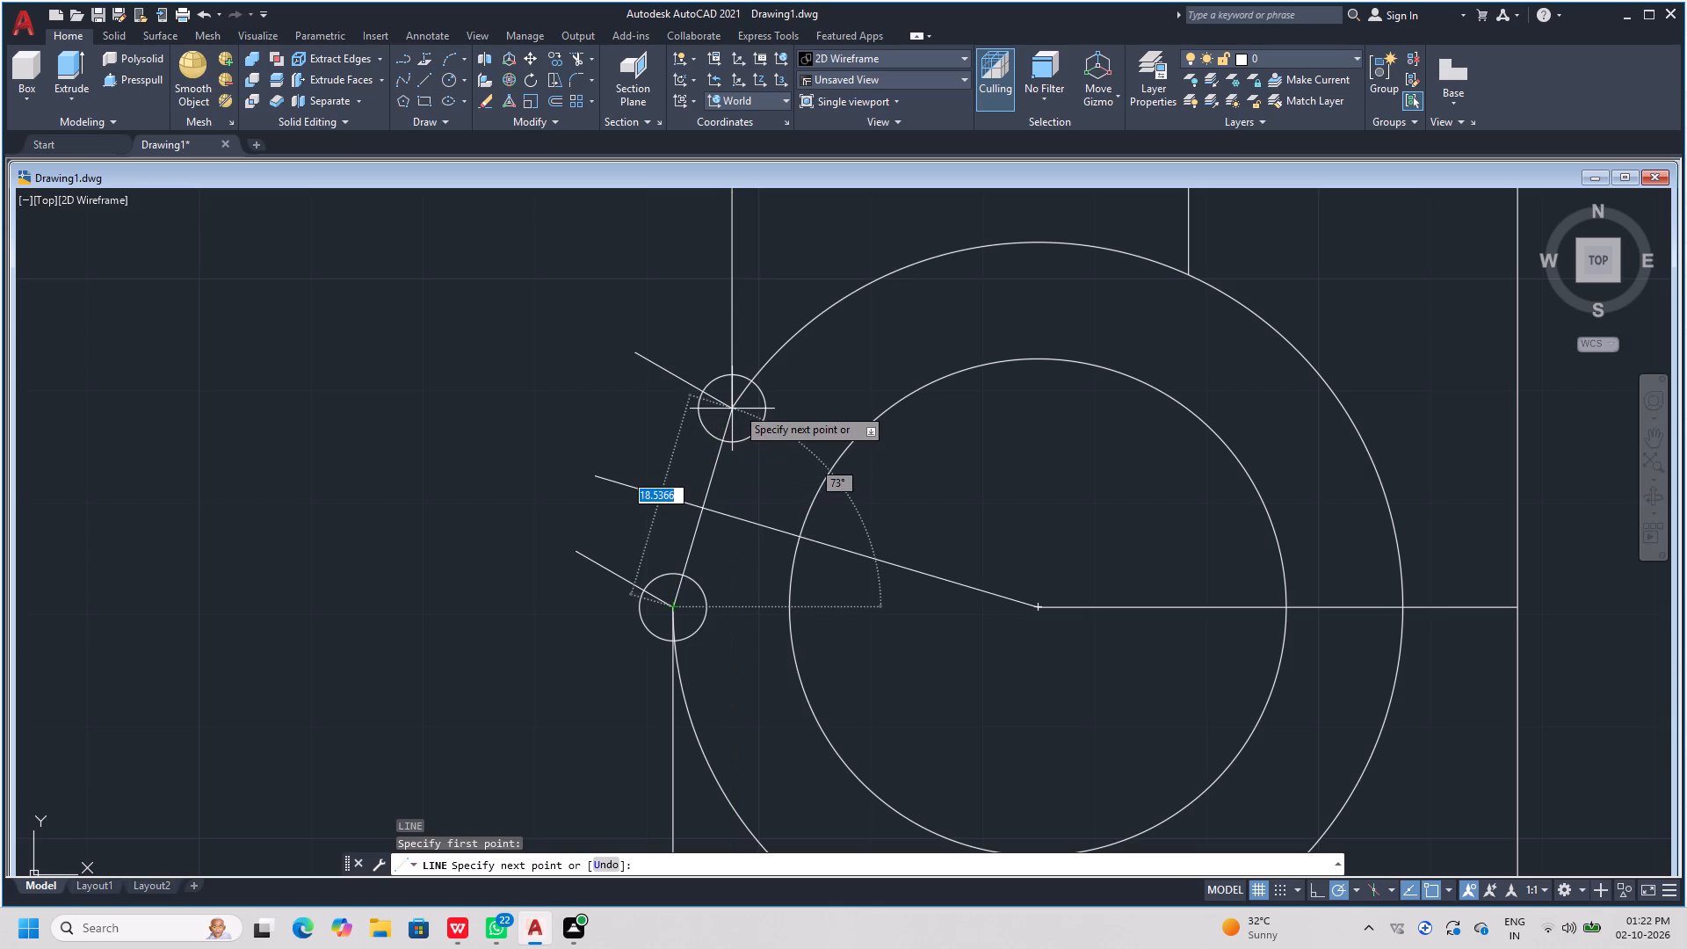
left_click(736, 407)
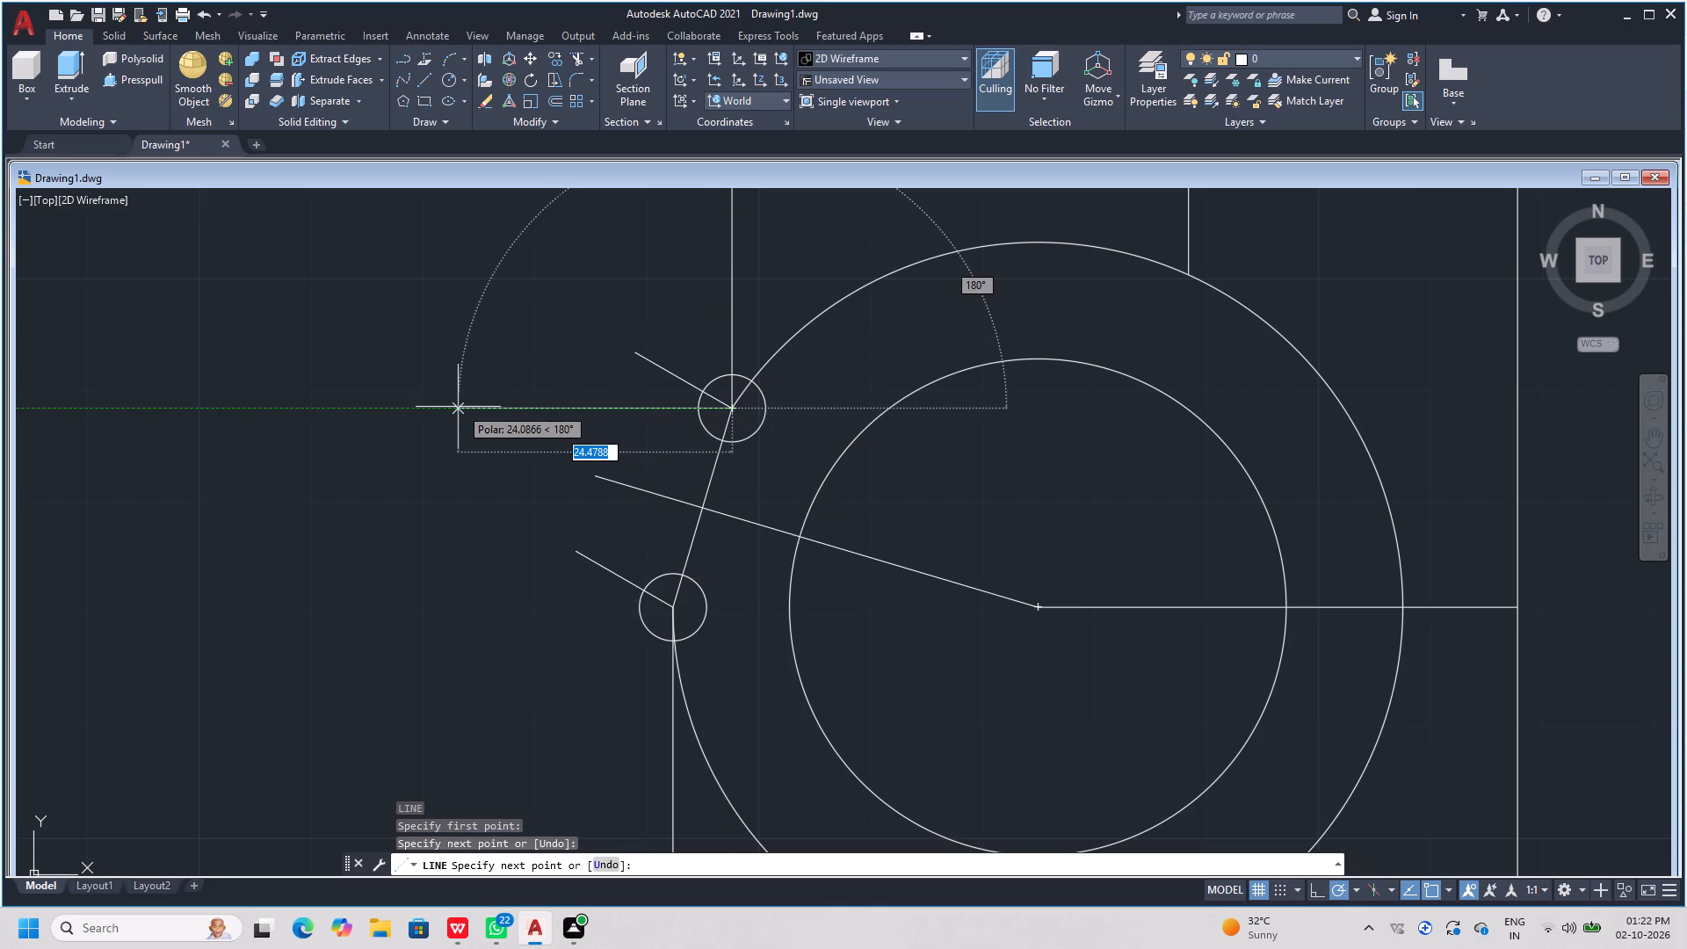
key("space")
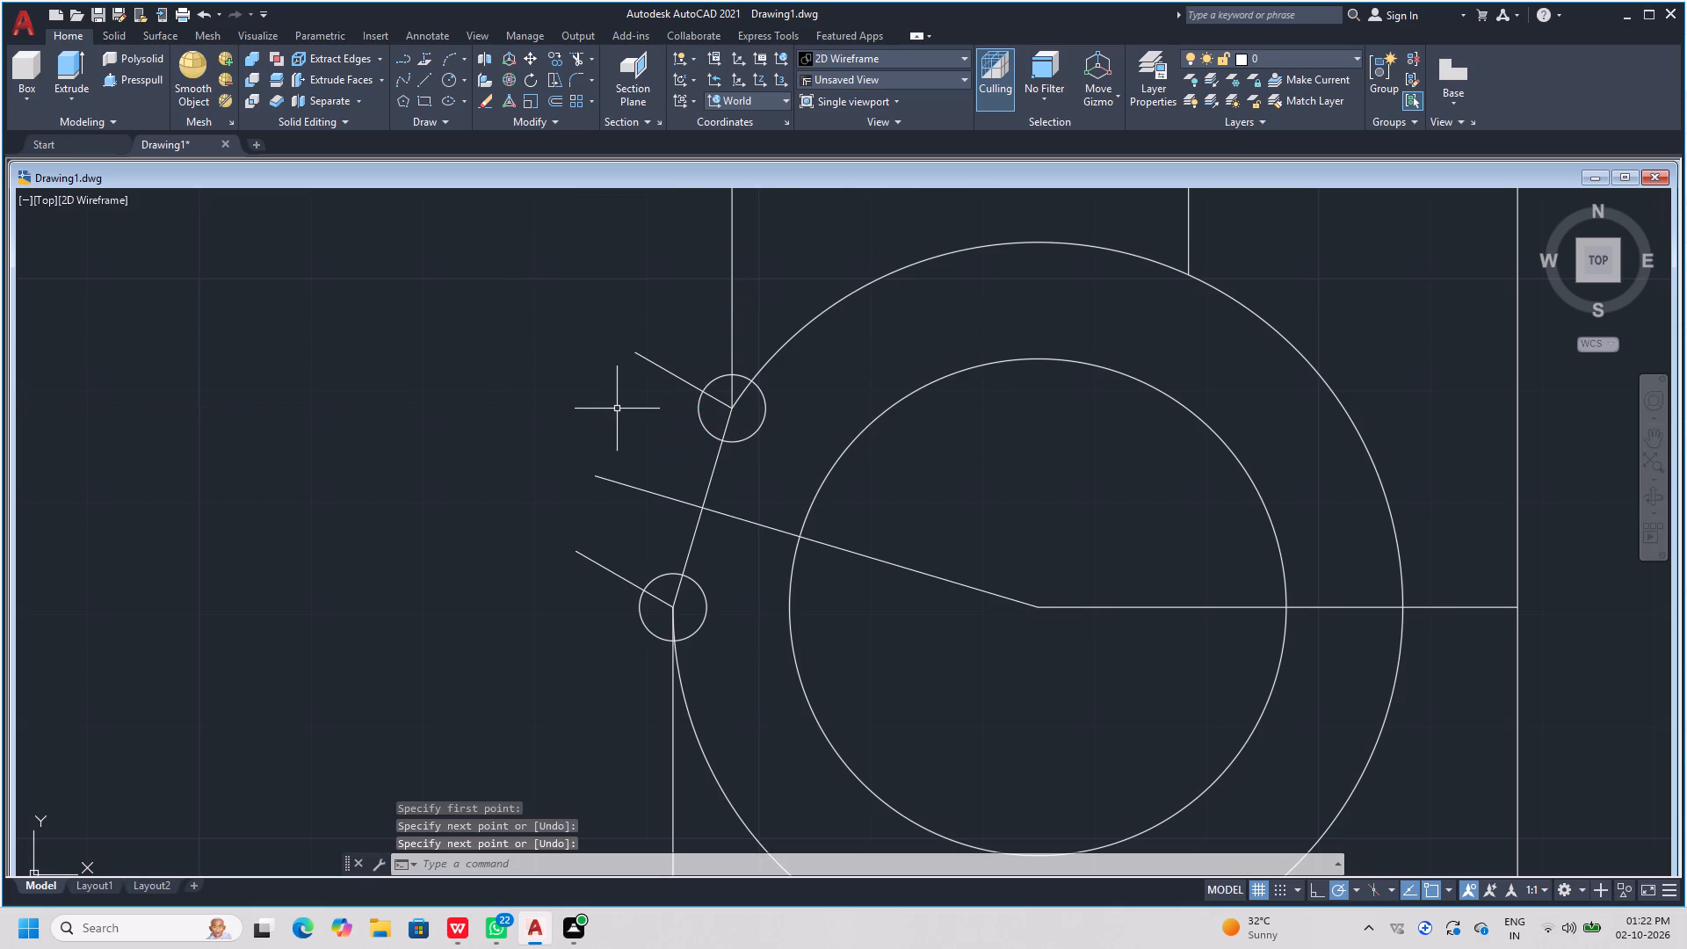
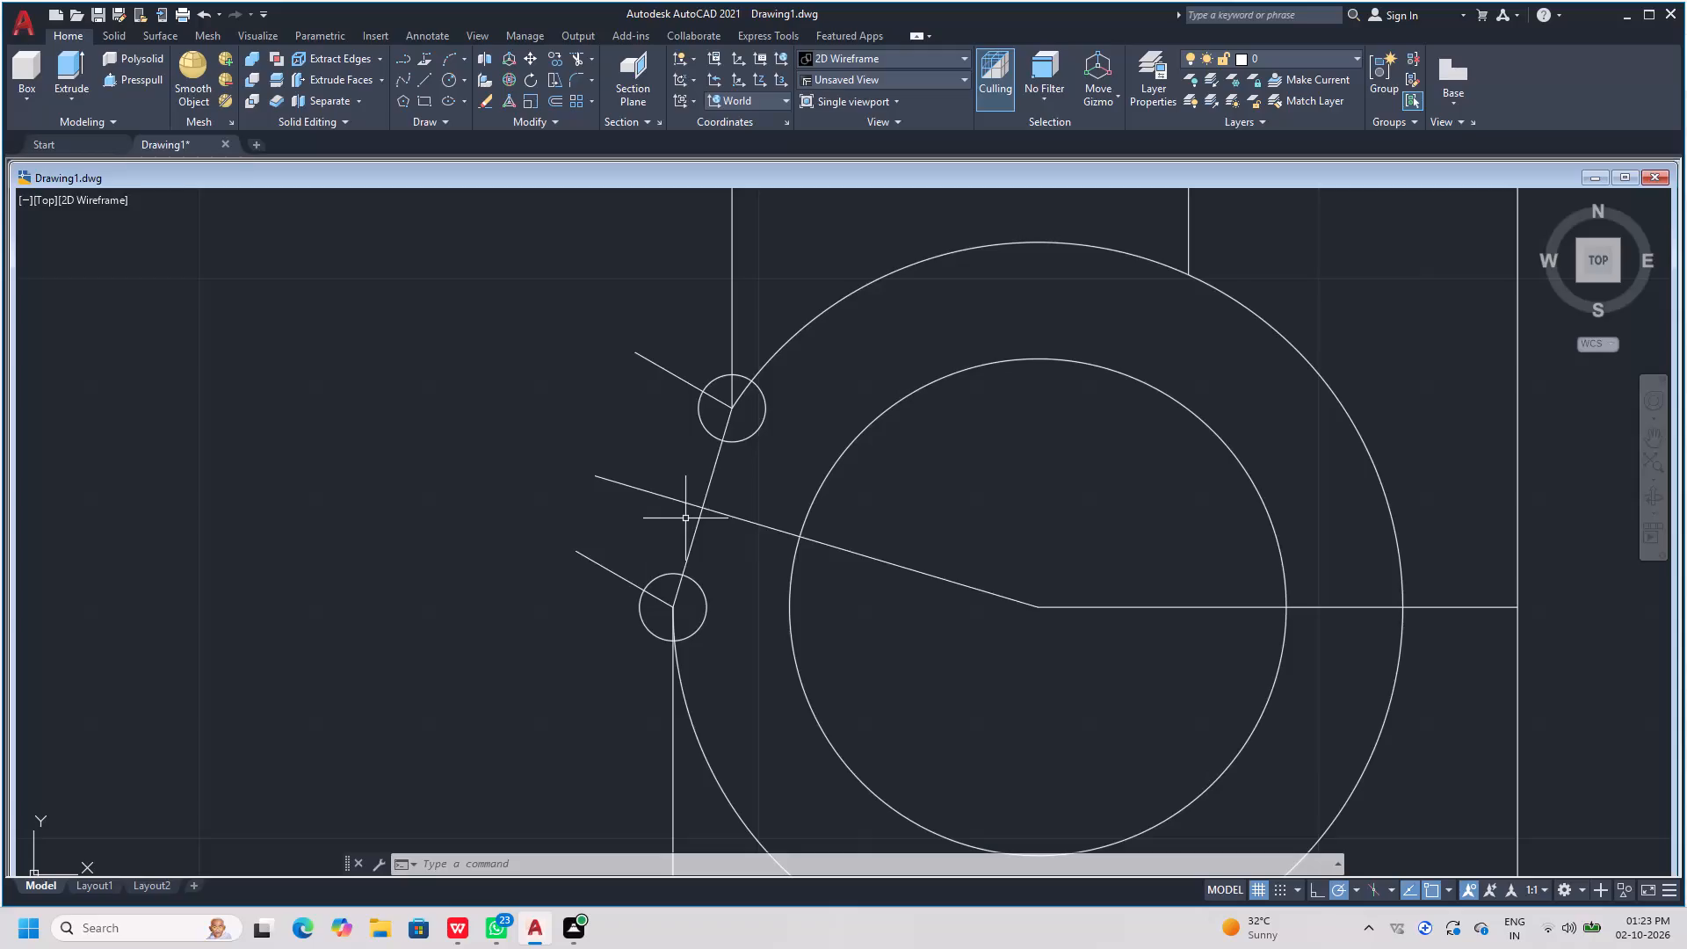
Start a straight line at the shared centre of the two large concentric circles.
type("l")
key("space")
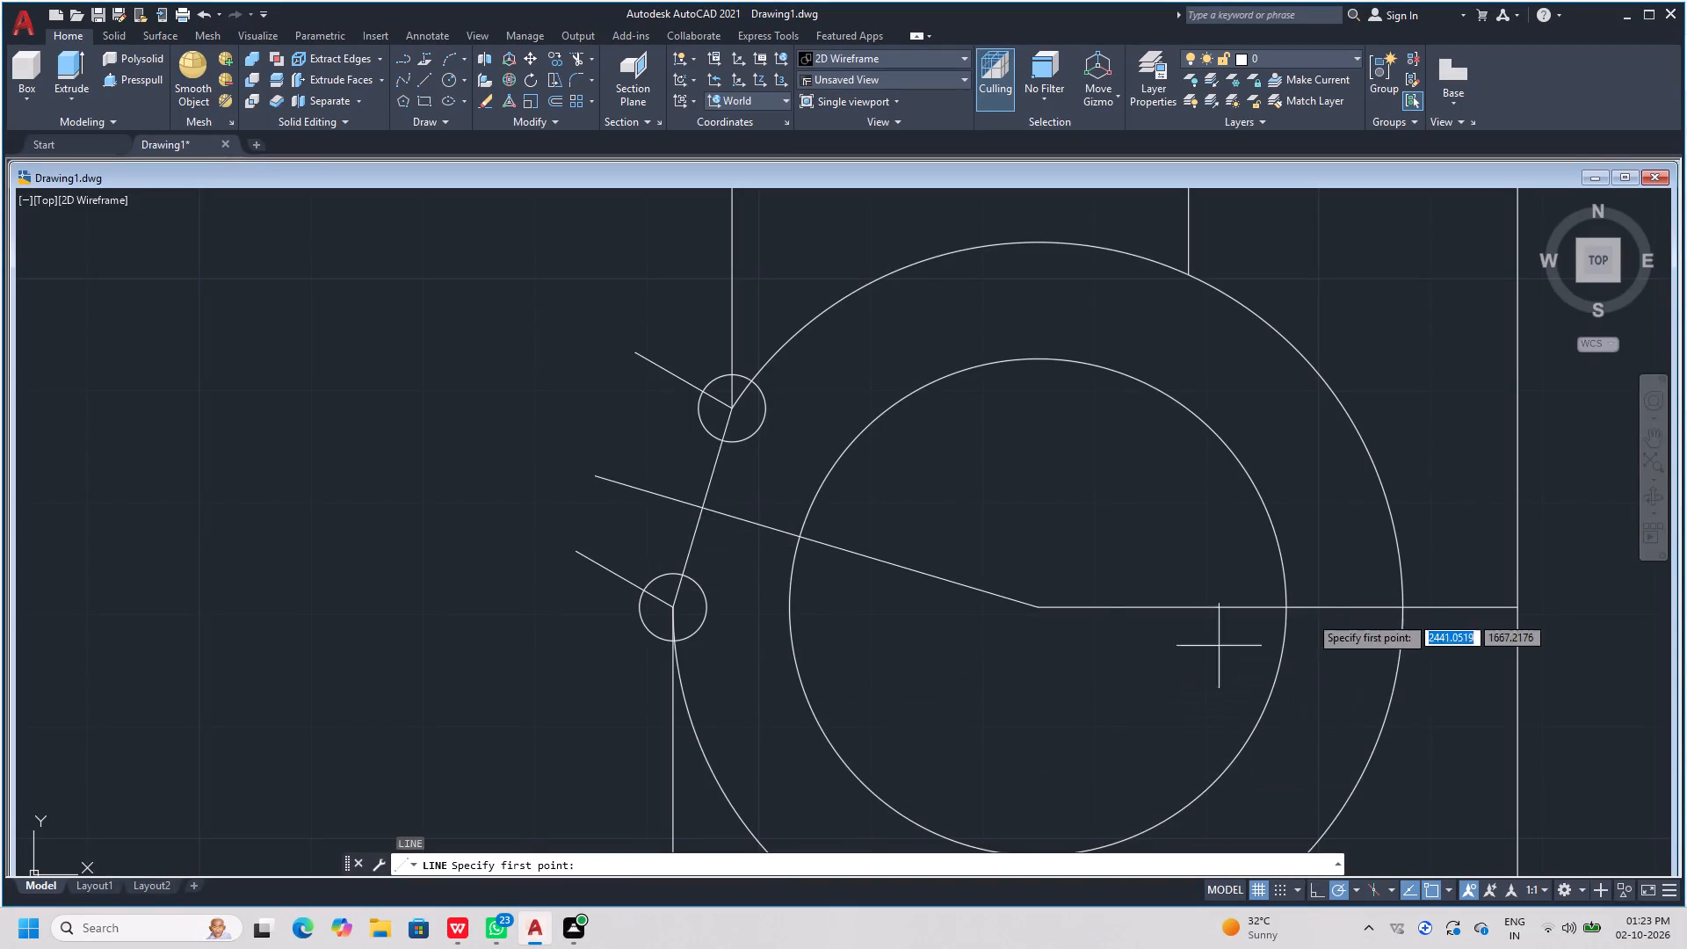
left_click(1040, 610)
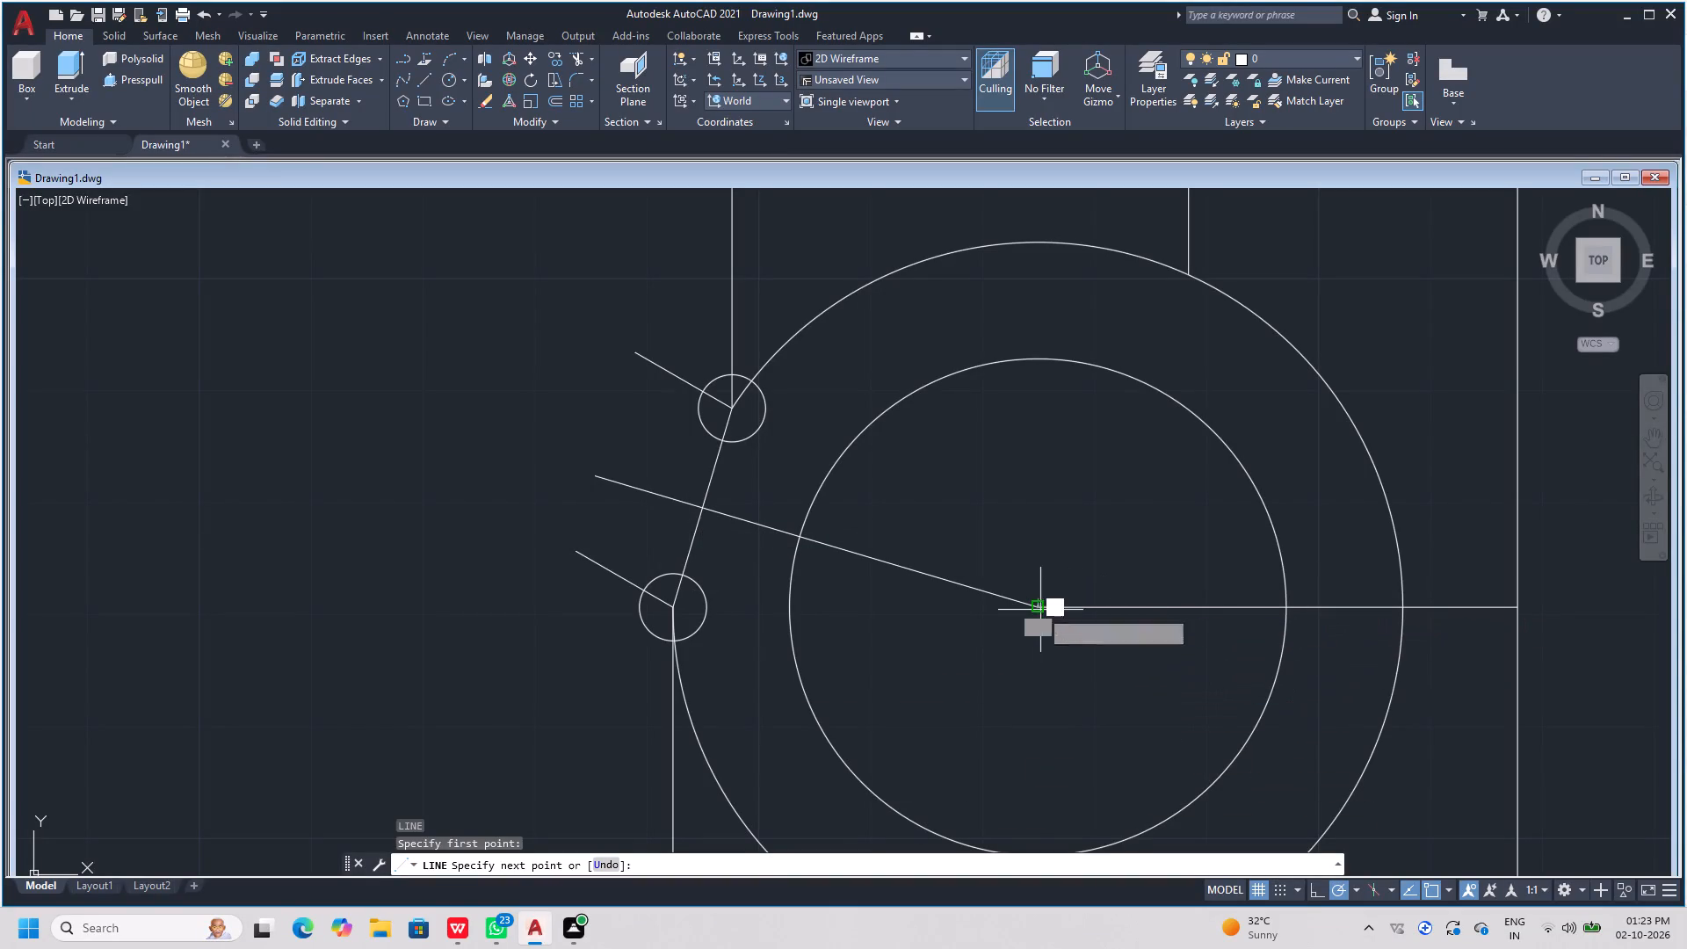
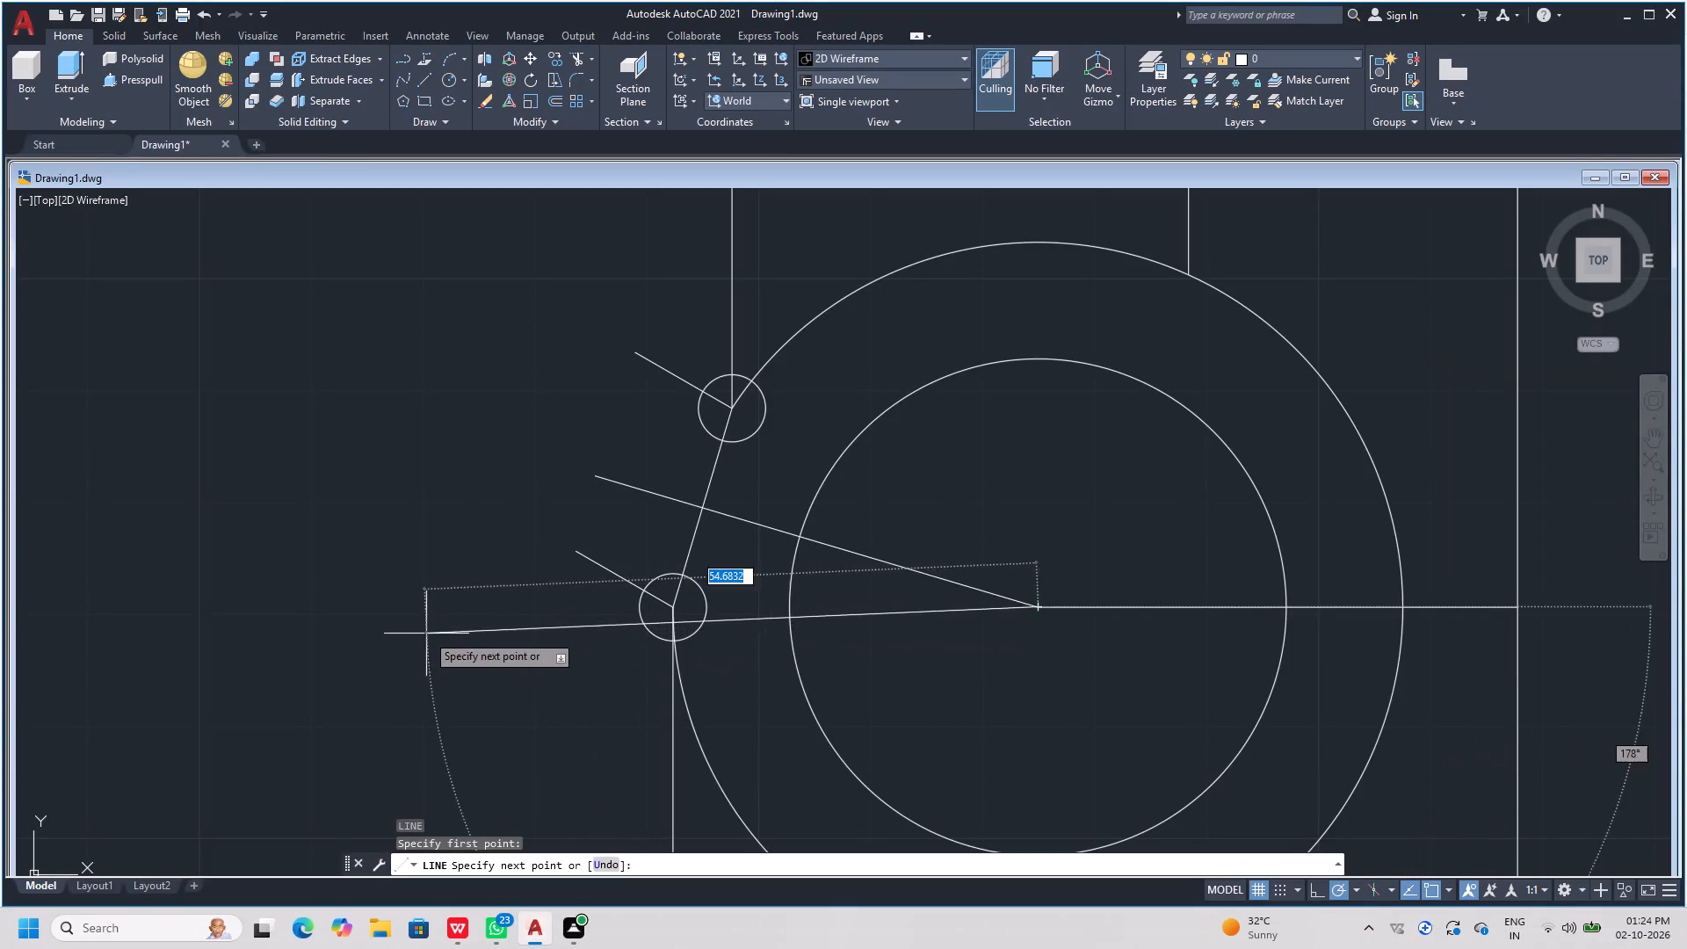
Delete the lower small circle, the short angled line at its centre, and the line joining it to the upper small circle.
key("Escape")
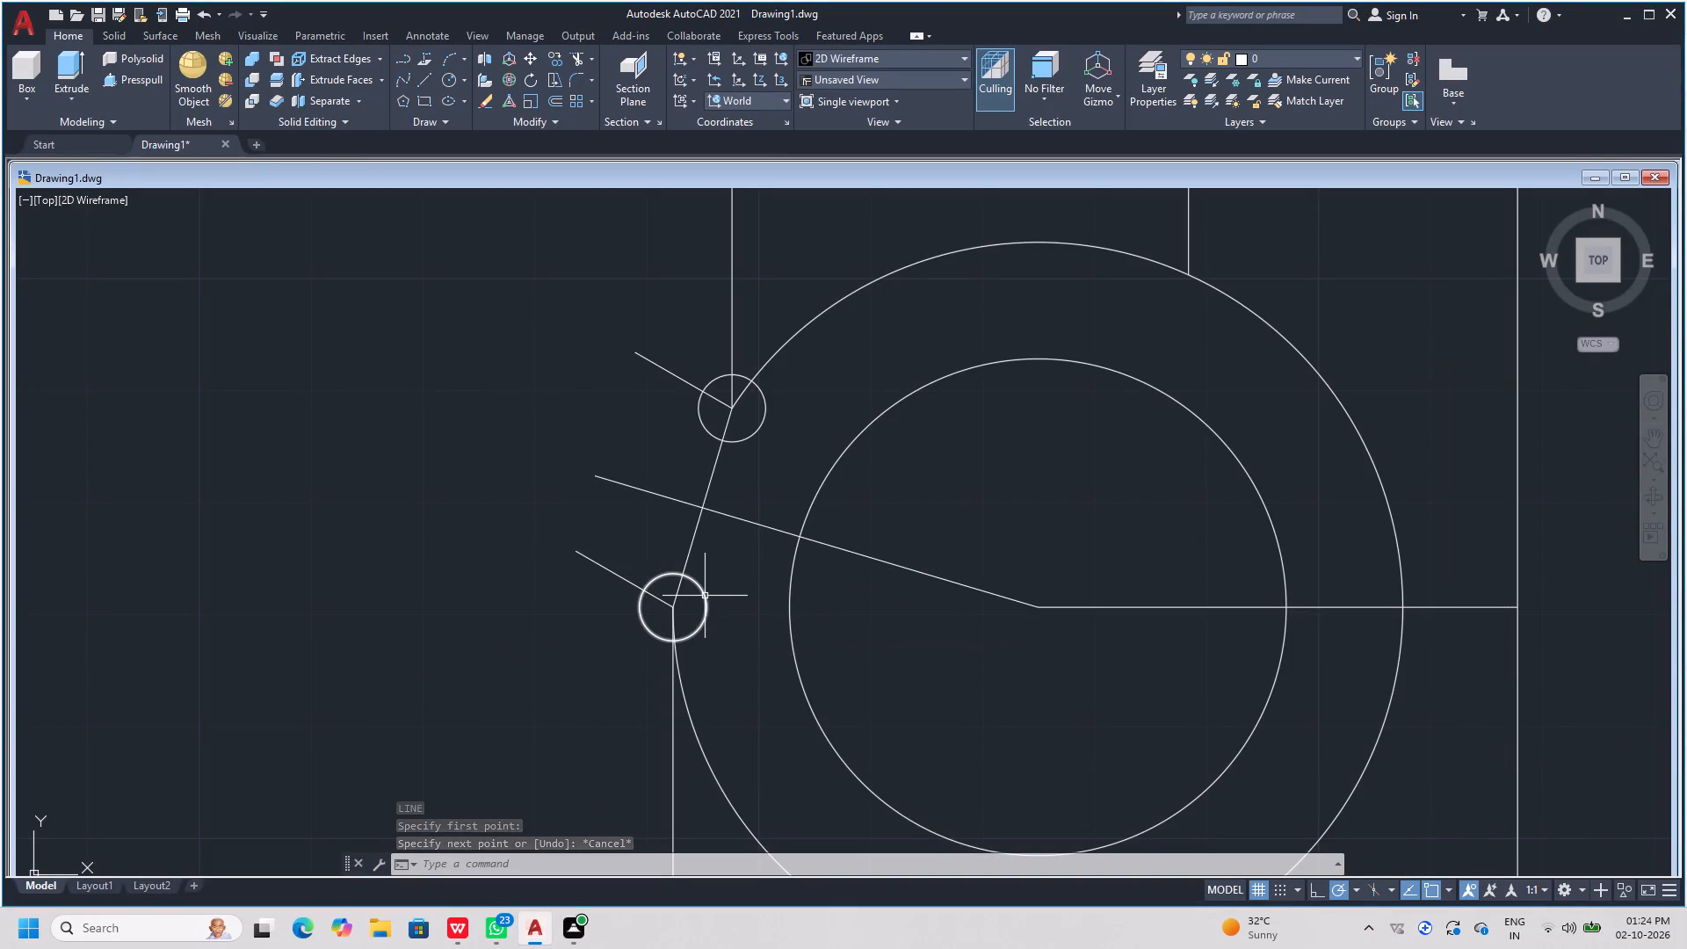
left_click(705, 596)
key("Delete")
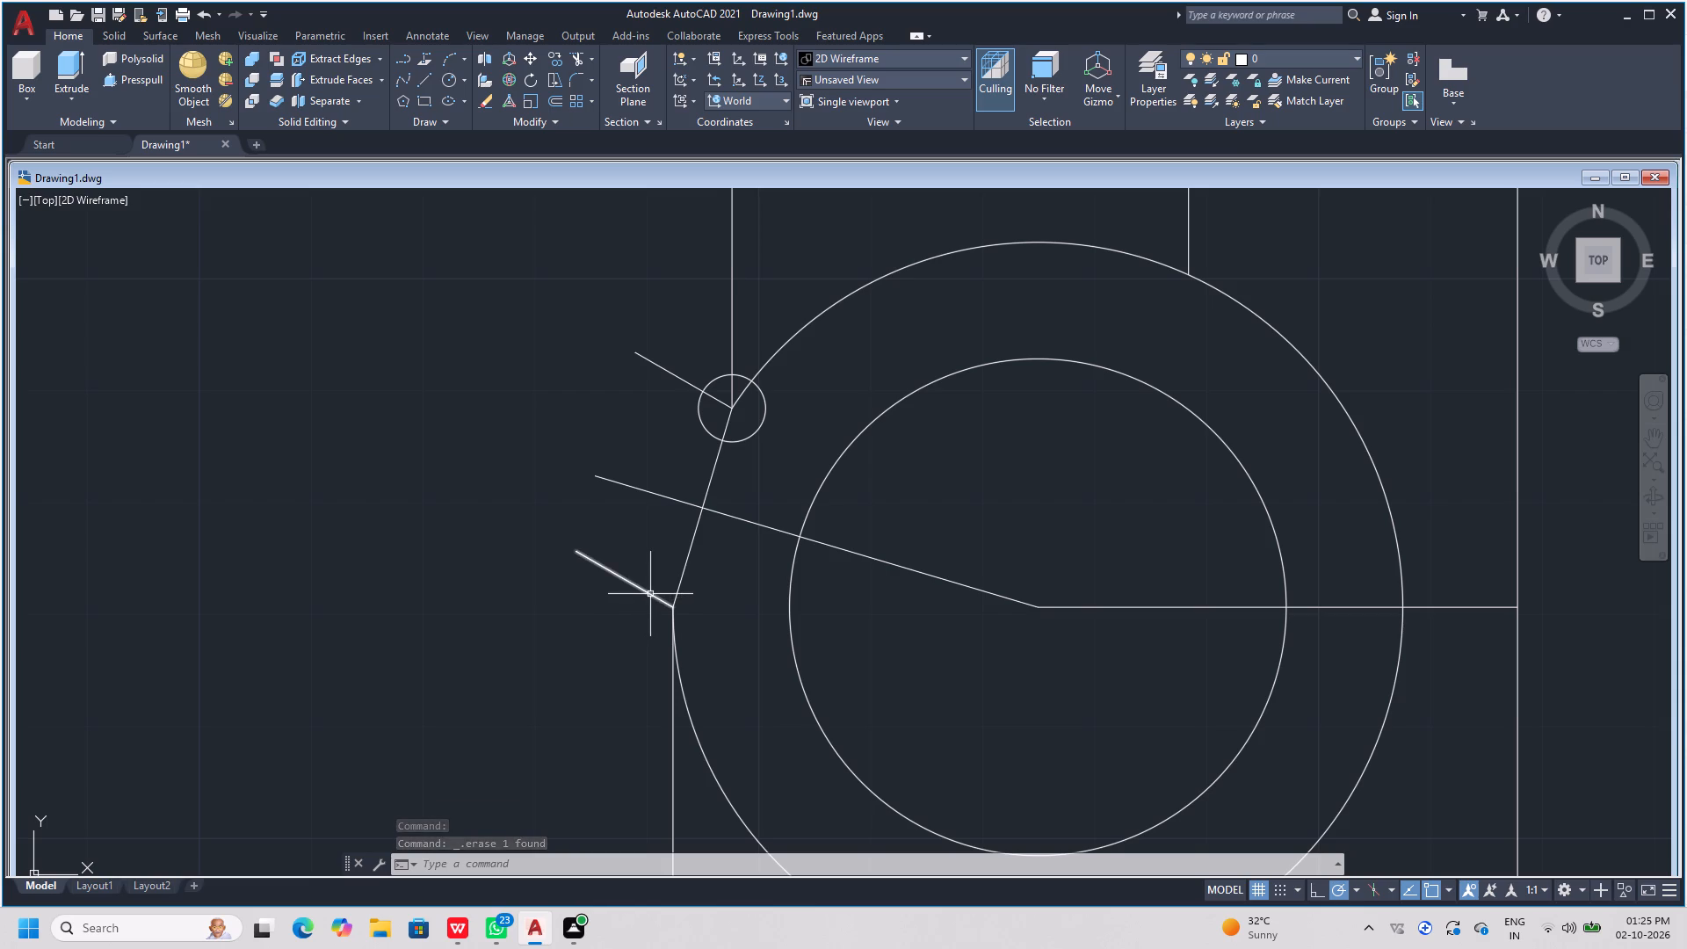
left_click(650, 594)
key("Delete")
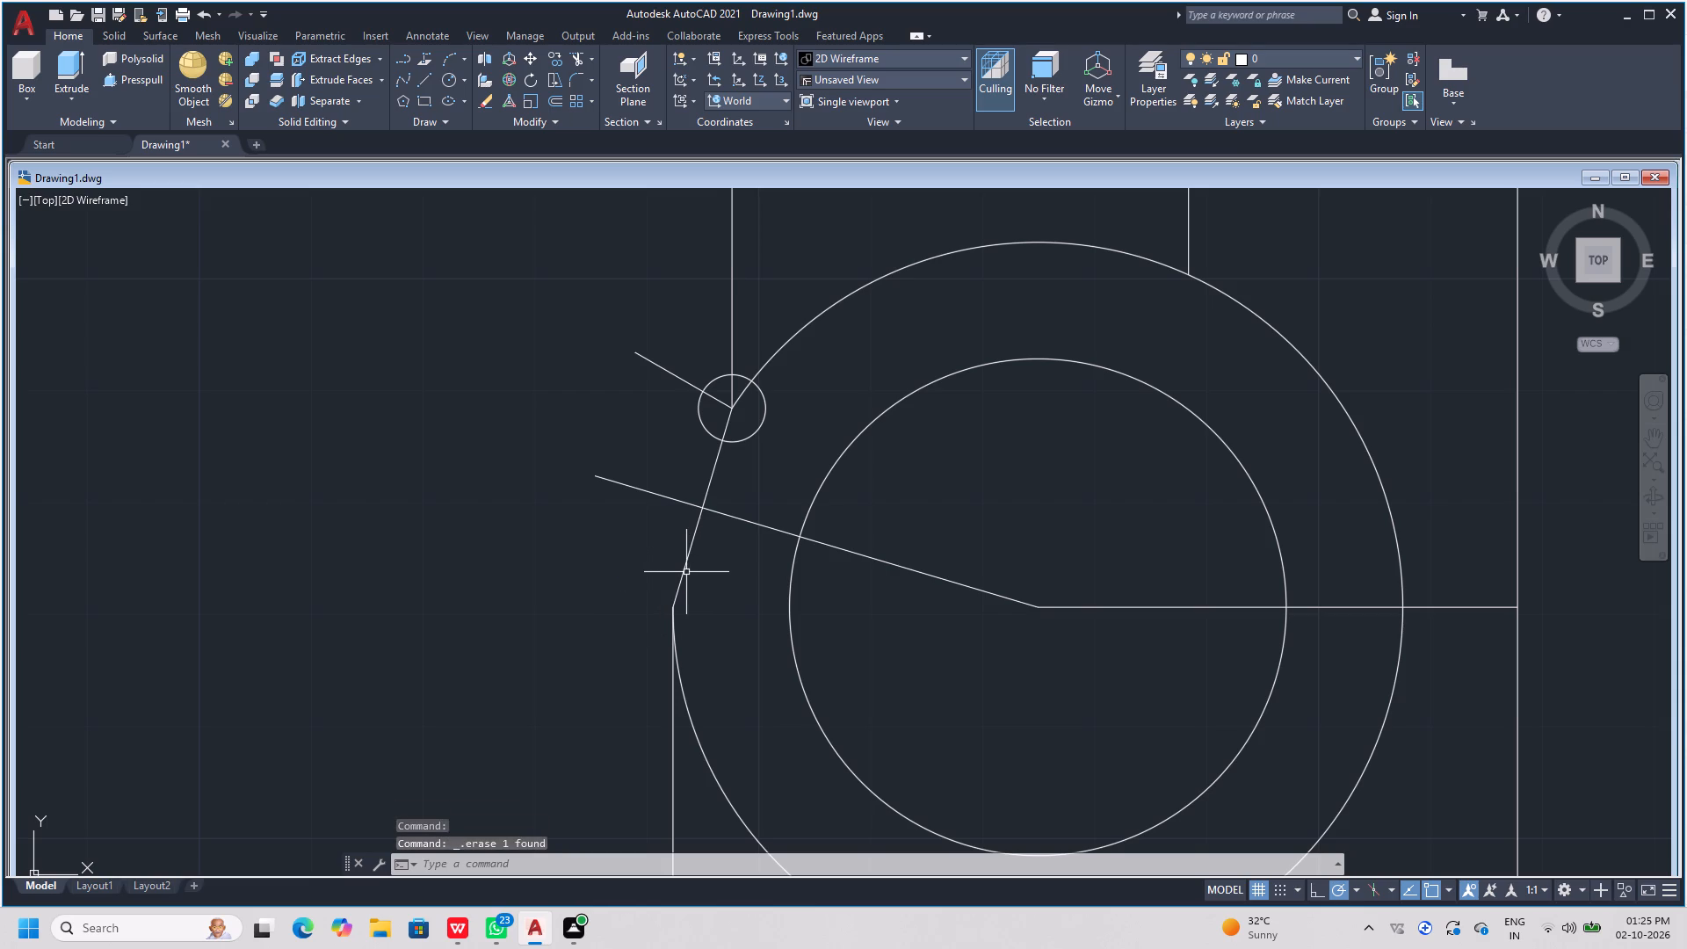
left_click(684, 572)
key("Delete")
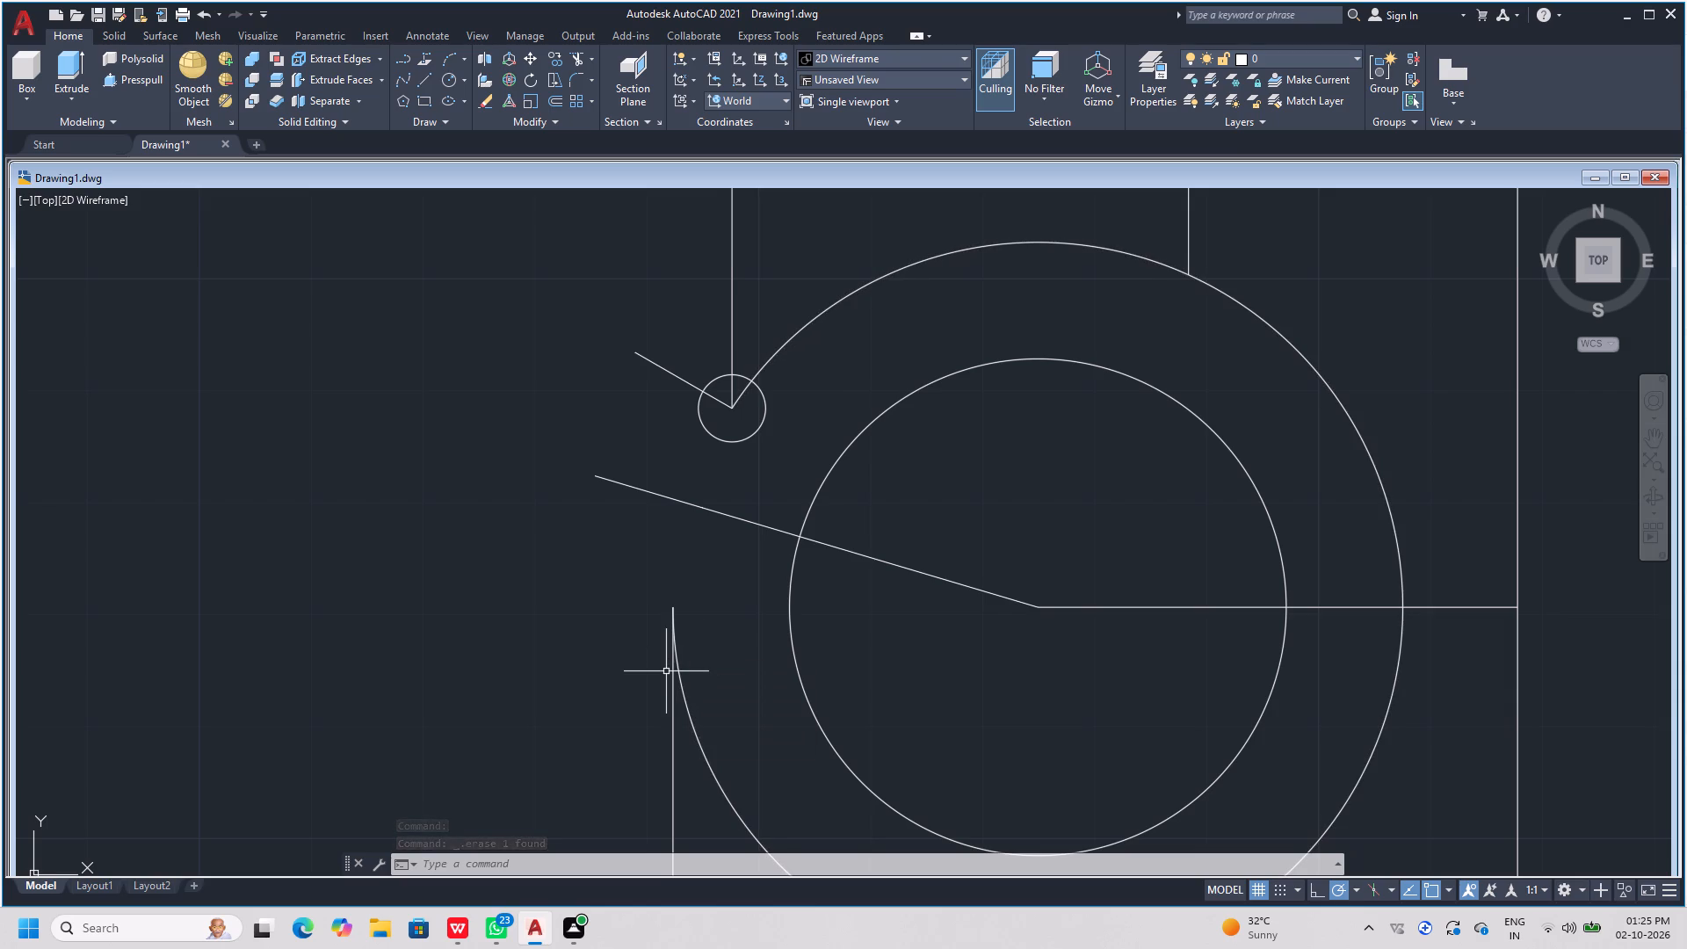
Draw a vertical line about 15.17 units long upward from the left end of the large outer arc.
scroll(666, 671, "up", 4)
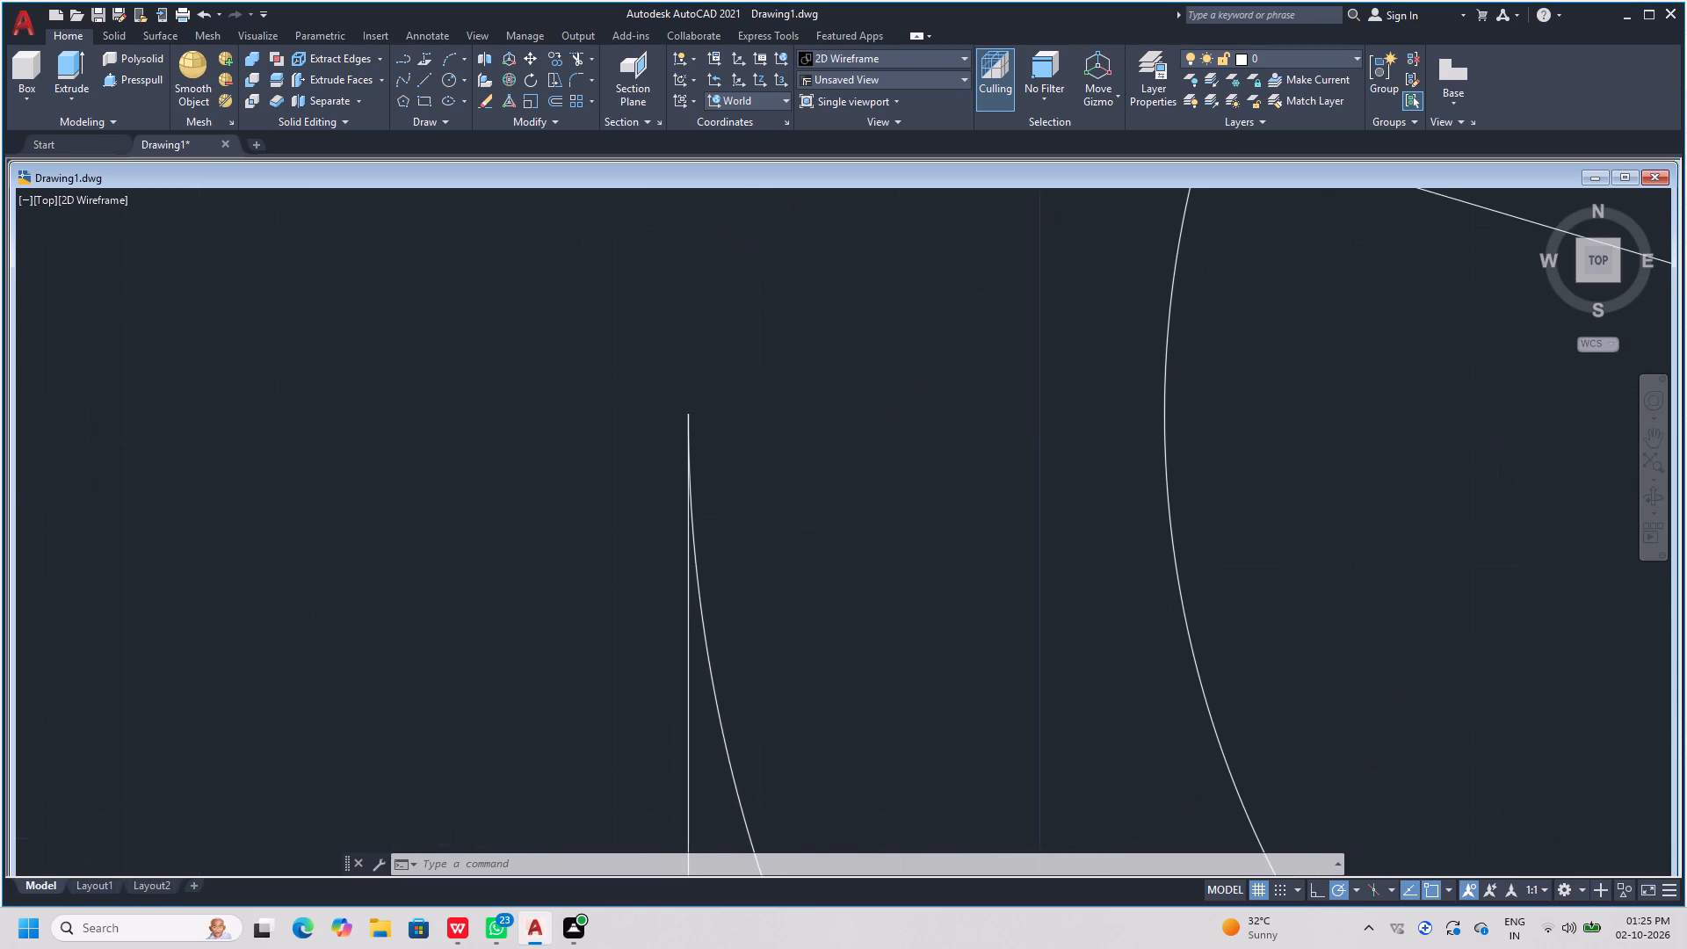
scroll(666, 671, "down", 4)
key("Escape")
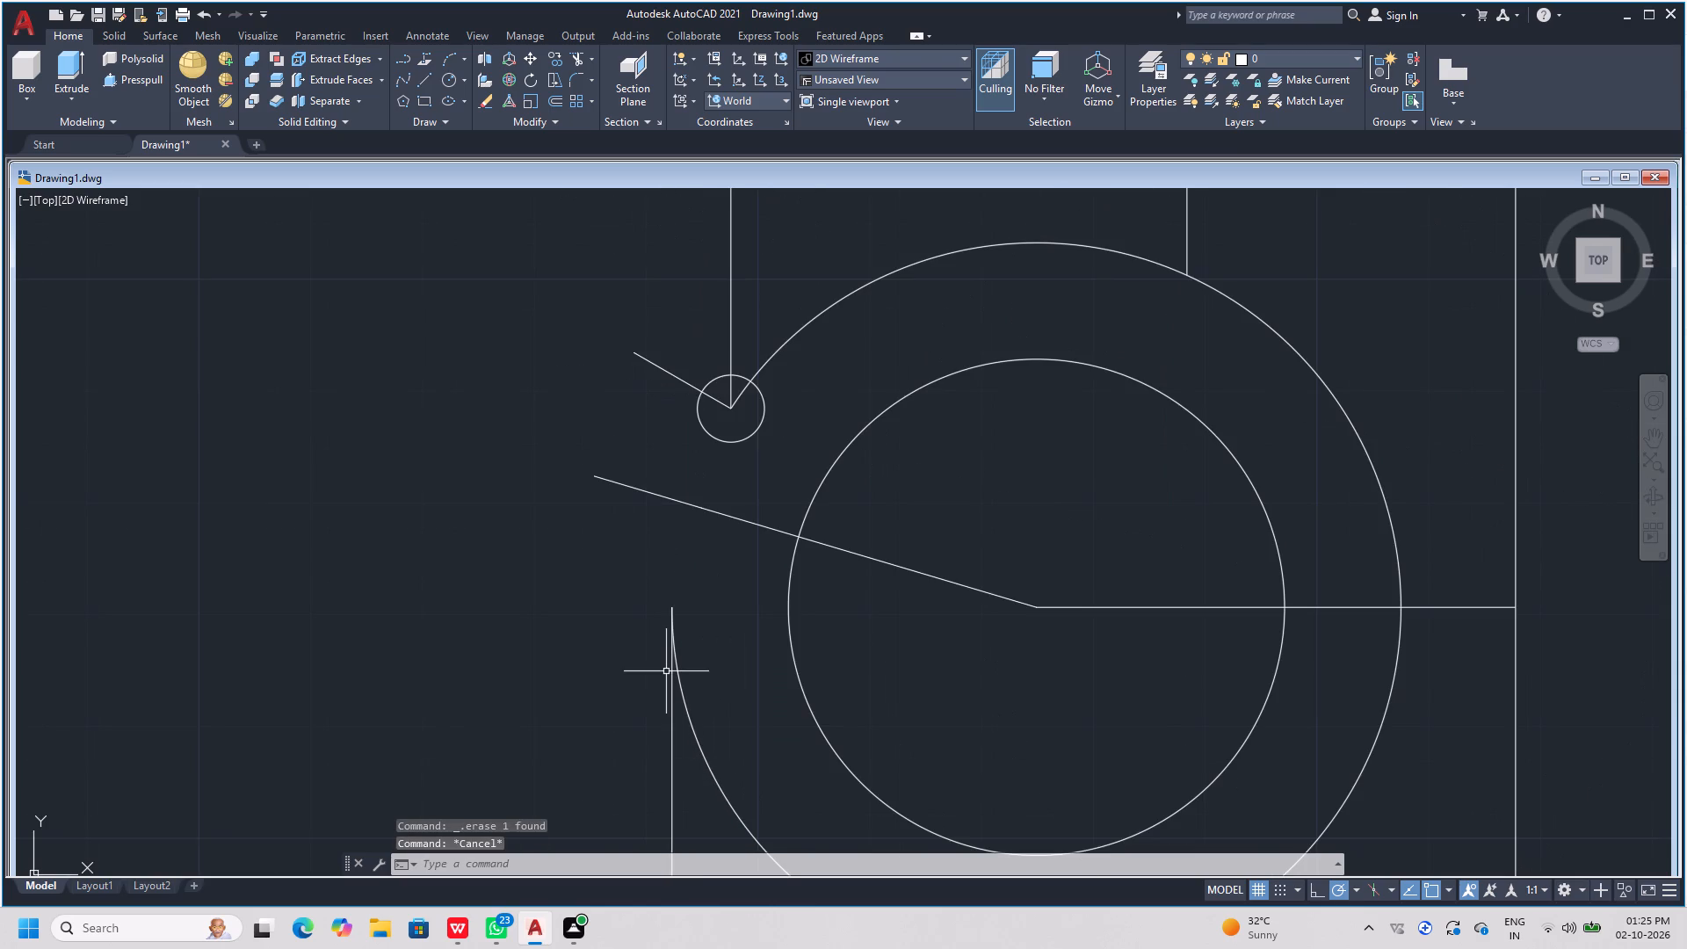
key("Escape")
key("Escape")
key("Escape")
key("Escape")
type("l")
key("space")
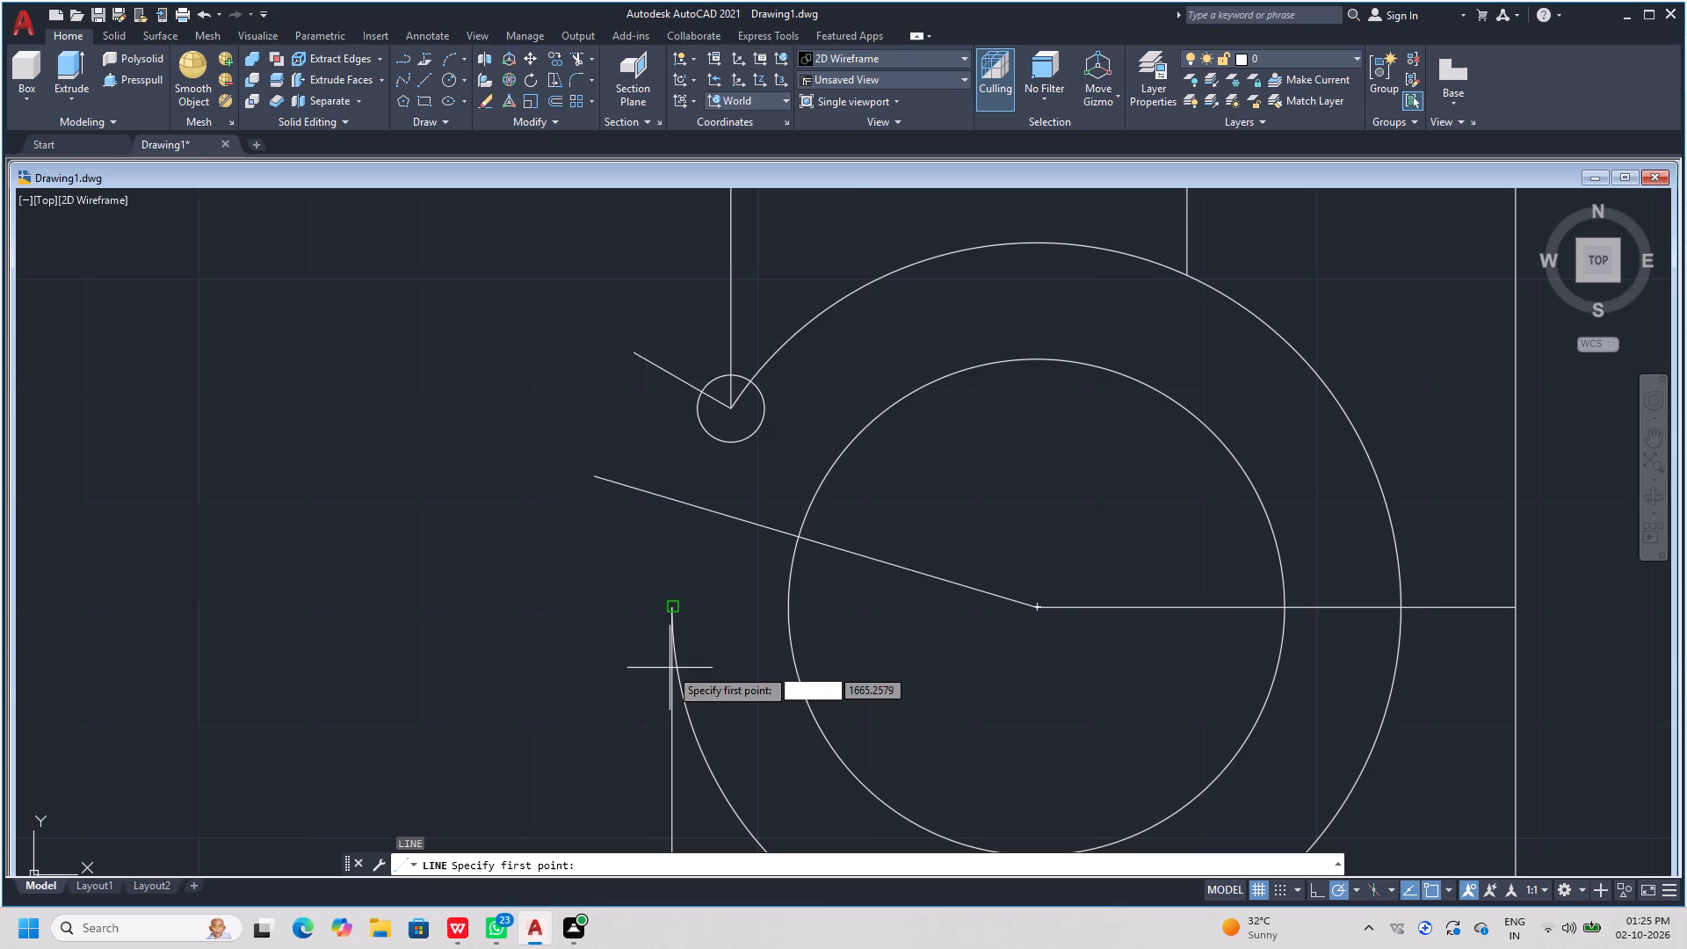
left_click(674, 602)
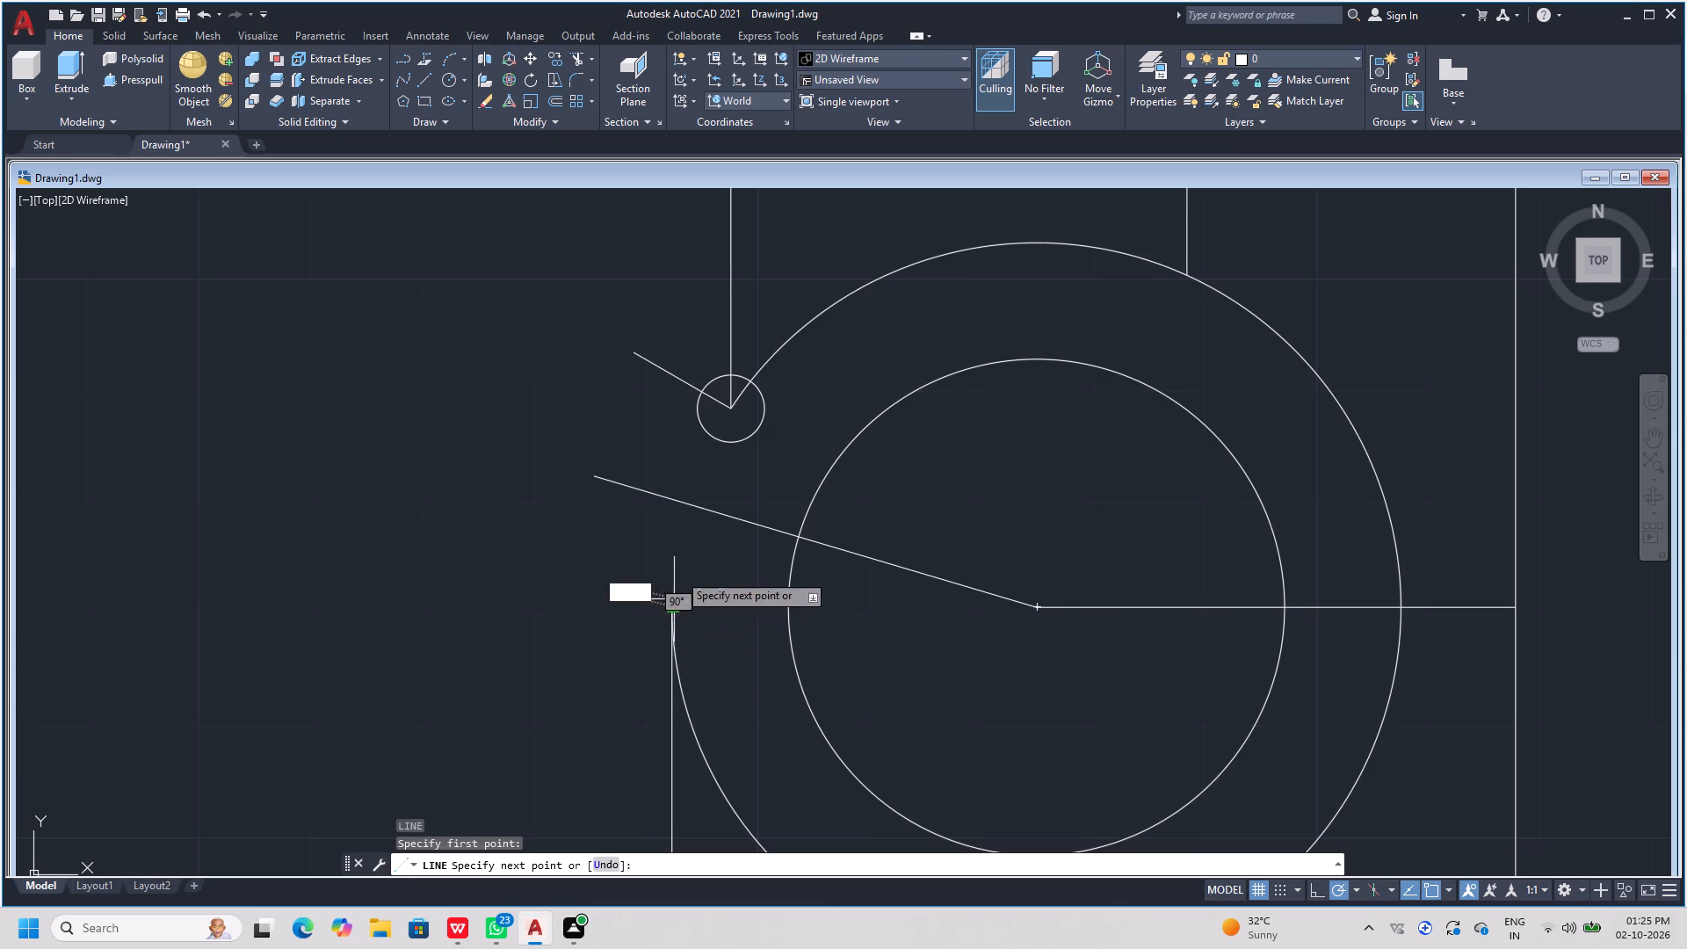
left_click(670, 438)
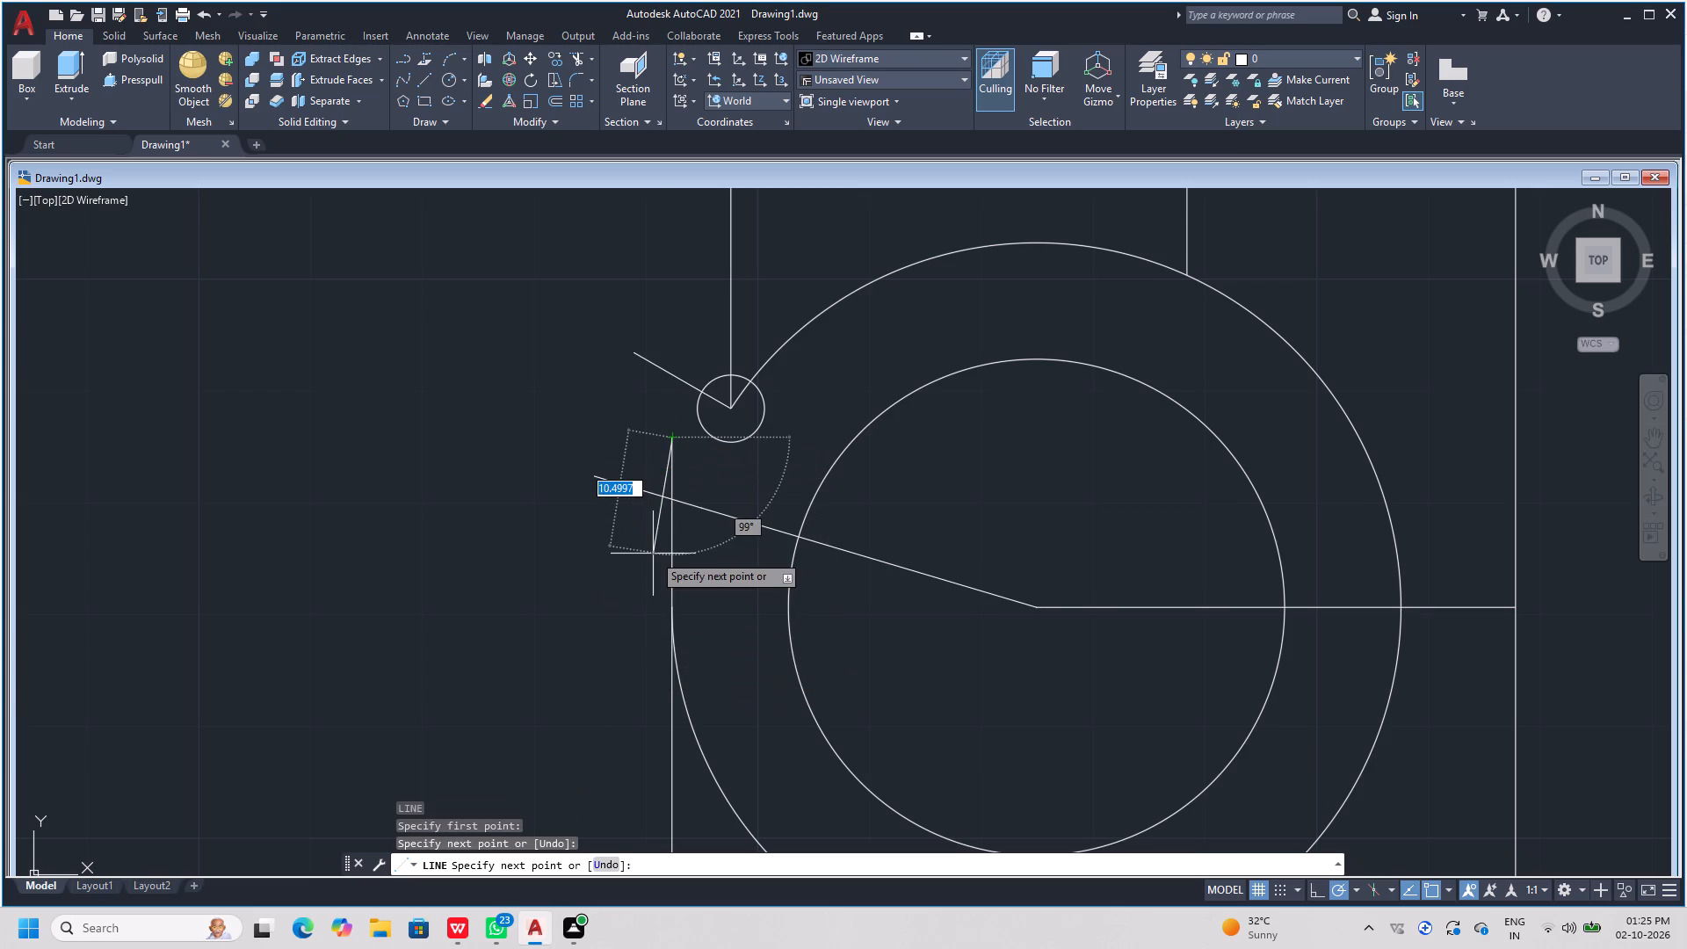
key("space")
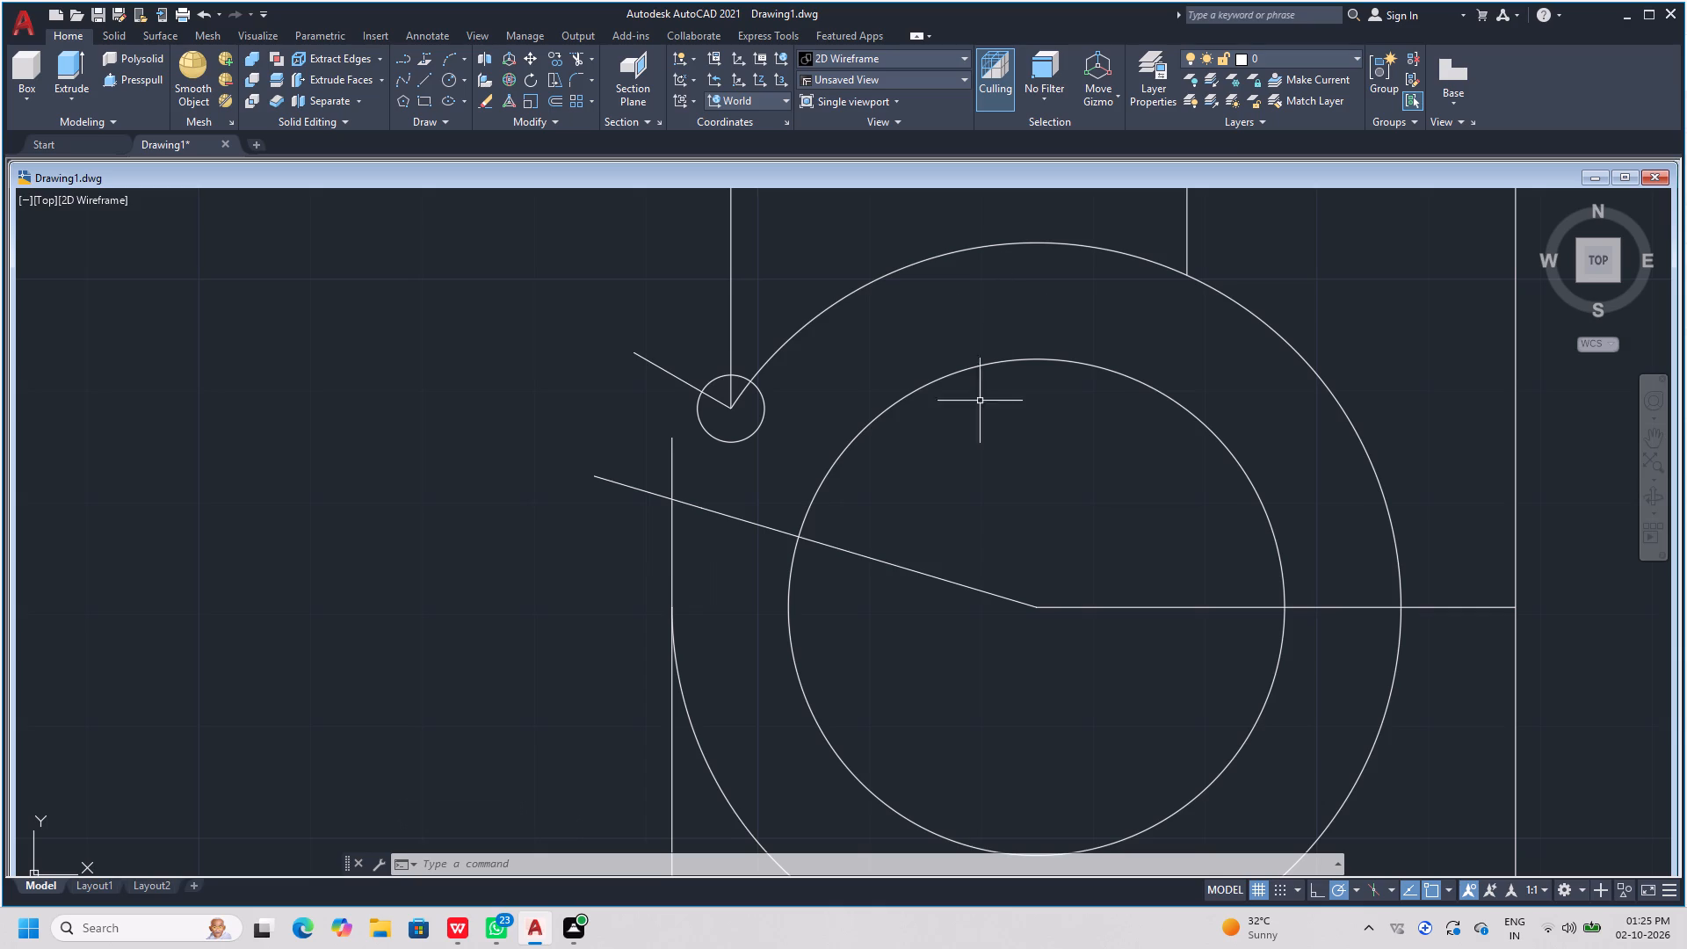
Delete both segments of the slanted line running from the concentric circles' centre past the outer arc.
left_click(903, 565)
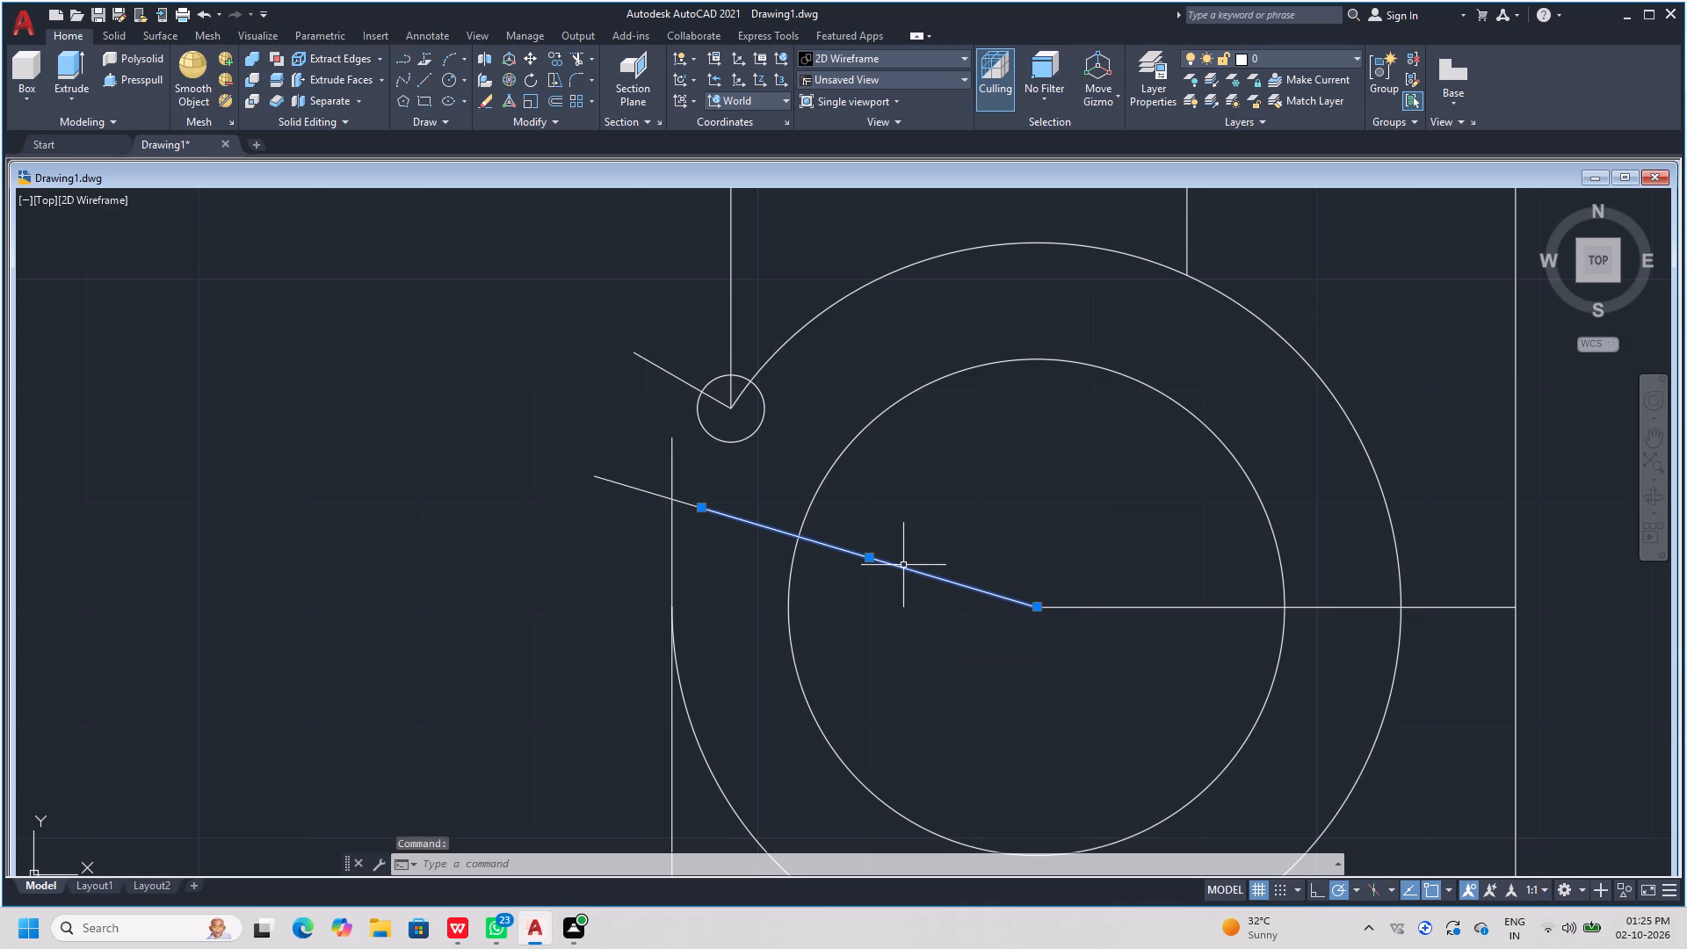
key("Delete")
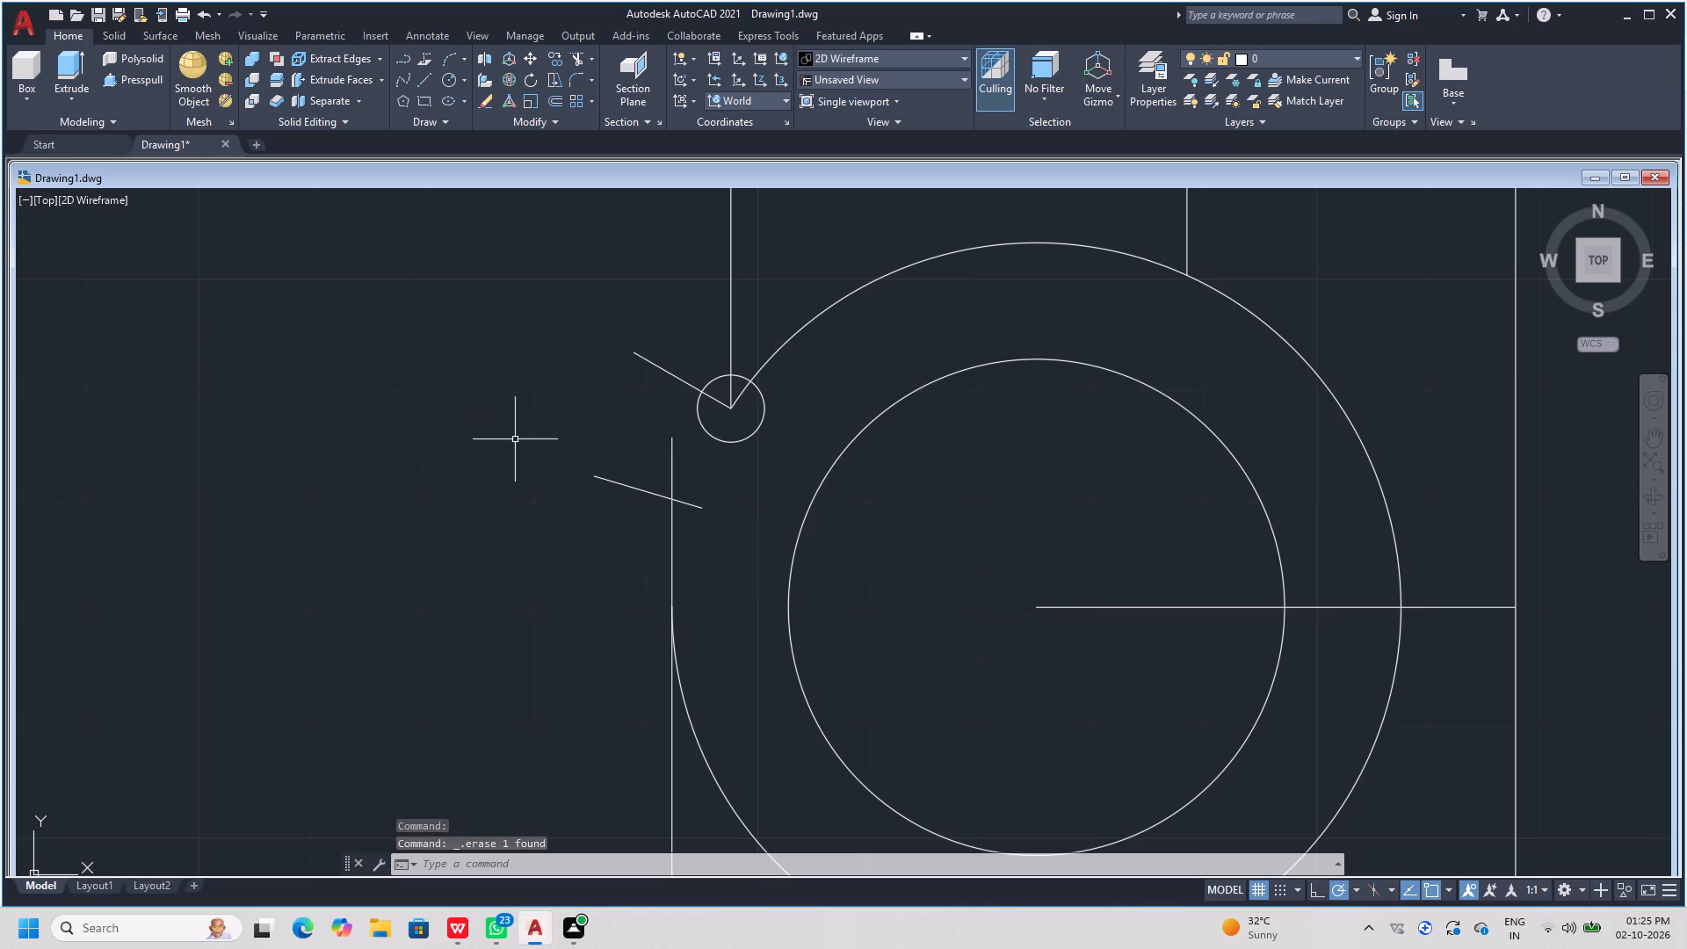
left_click(618, 486)
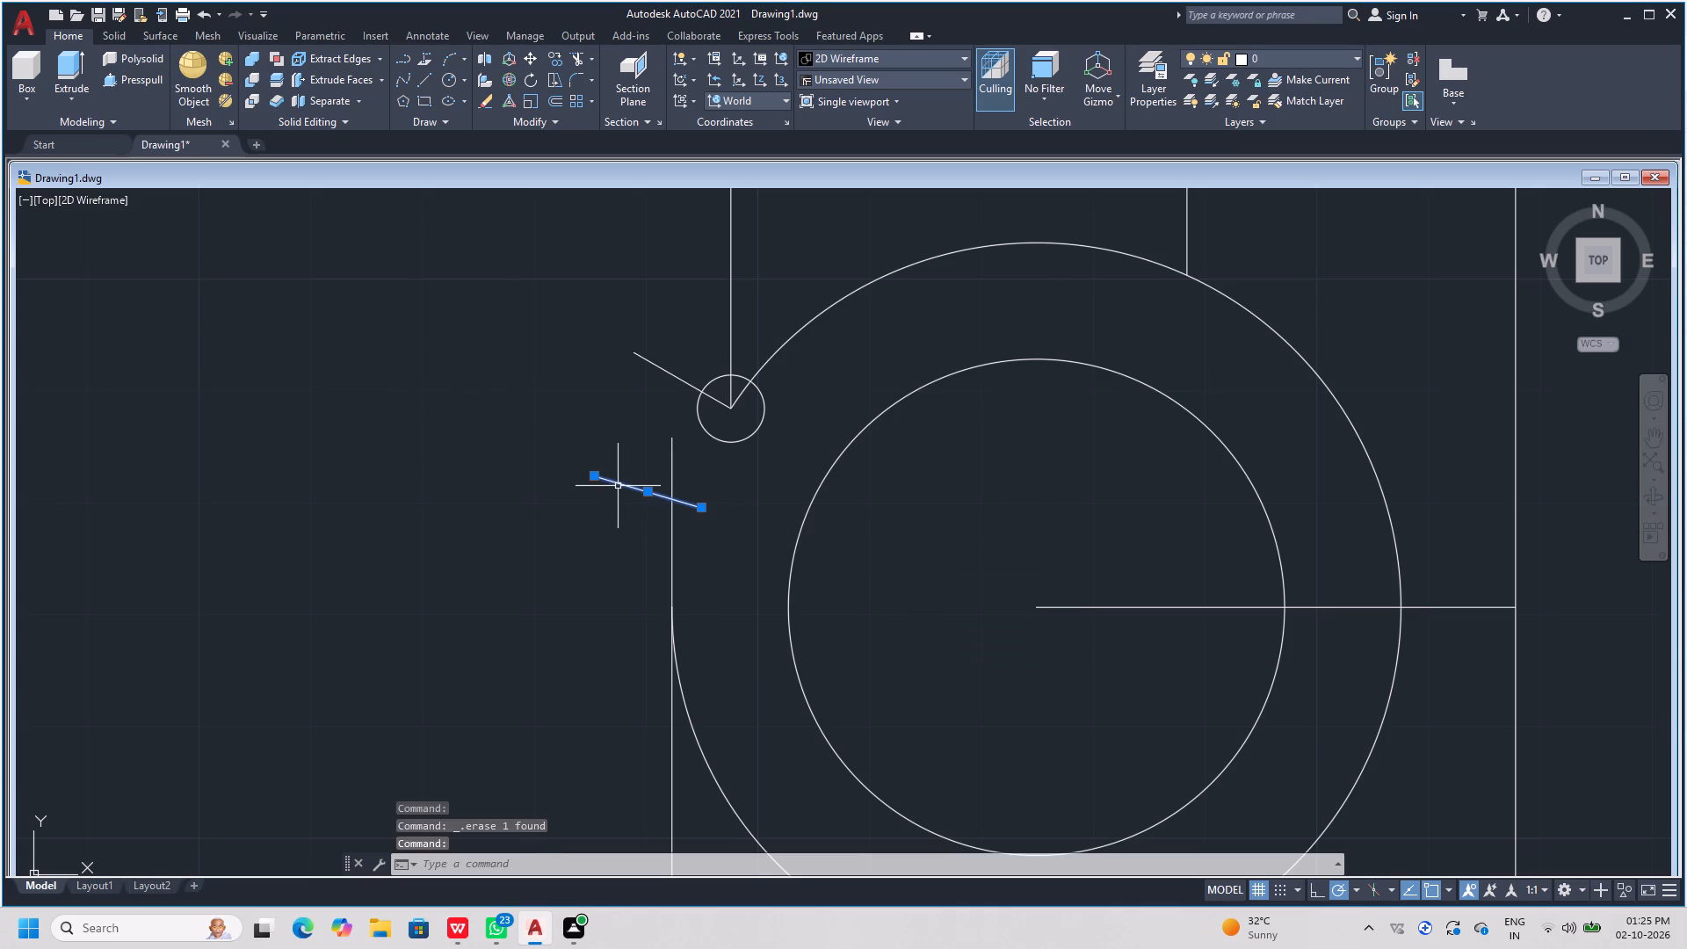
key("Delete")
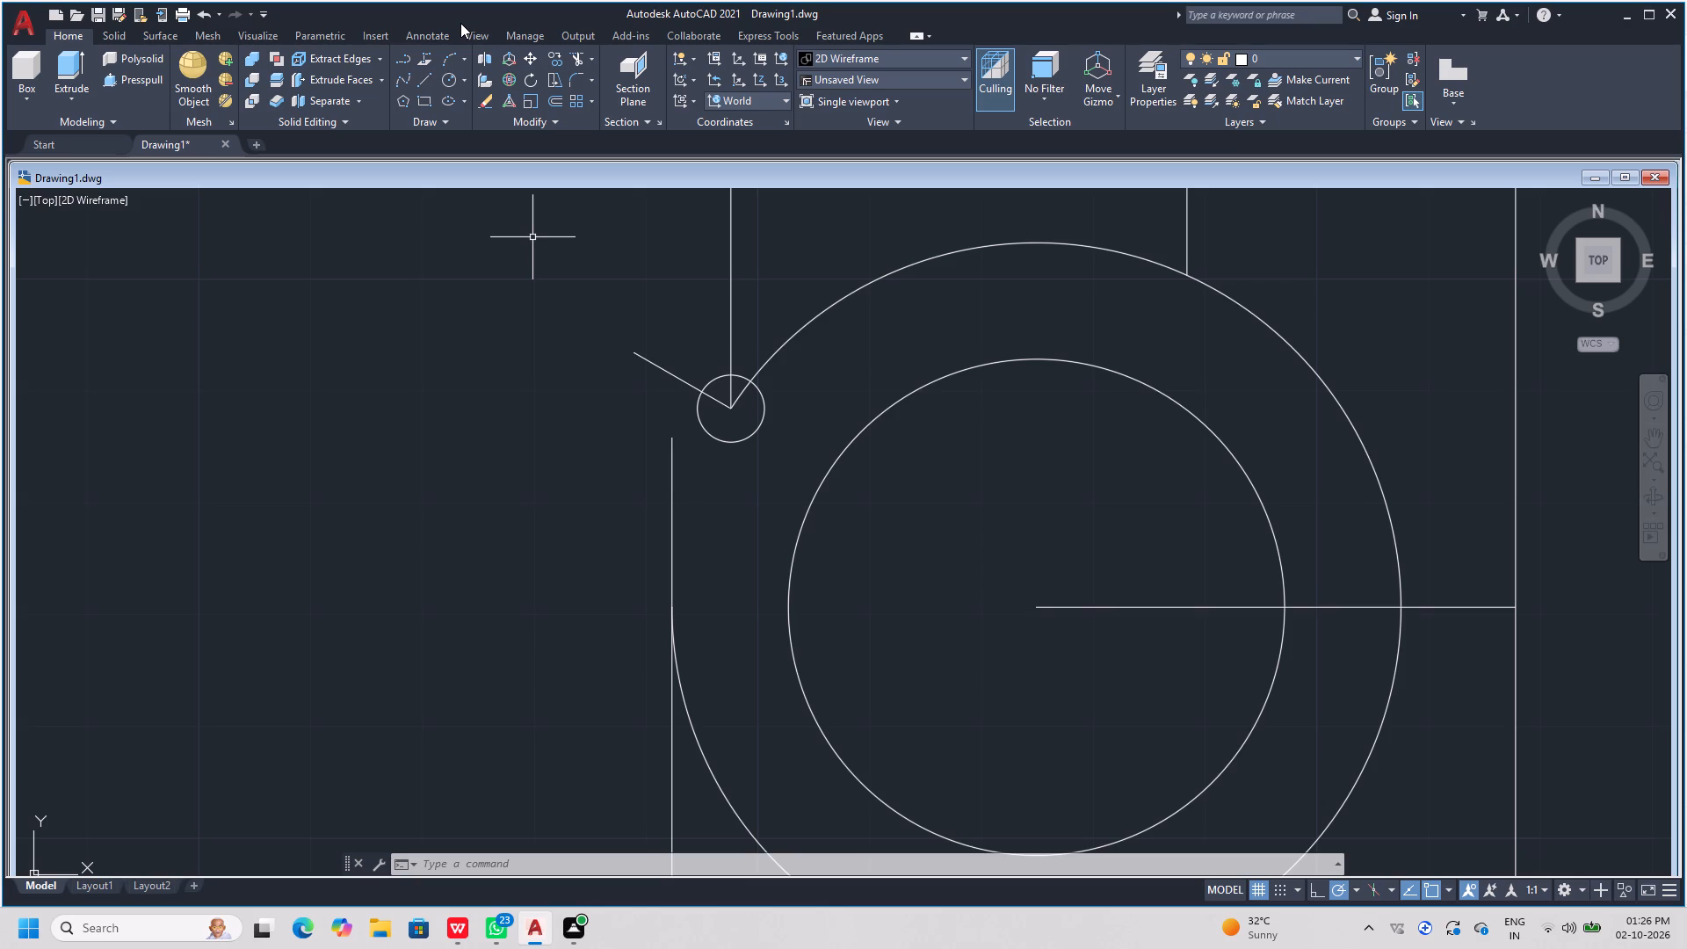
Draw a straight line from the upper small circle's centre to the left end of the large outer arc.
type("l")
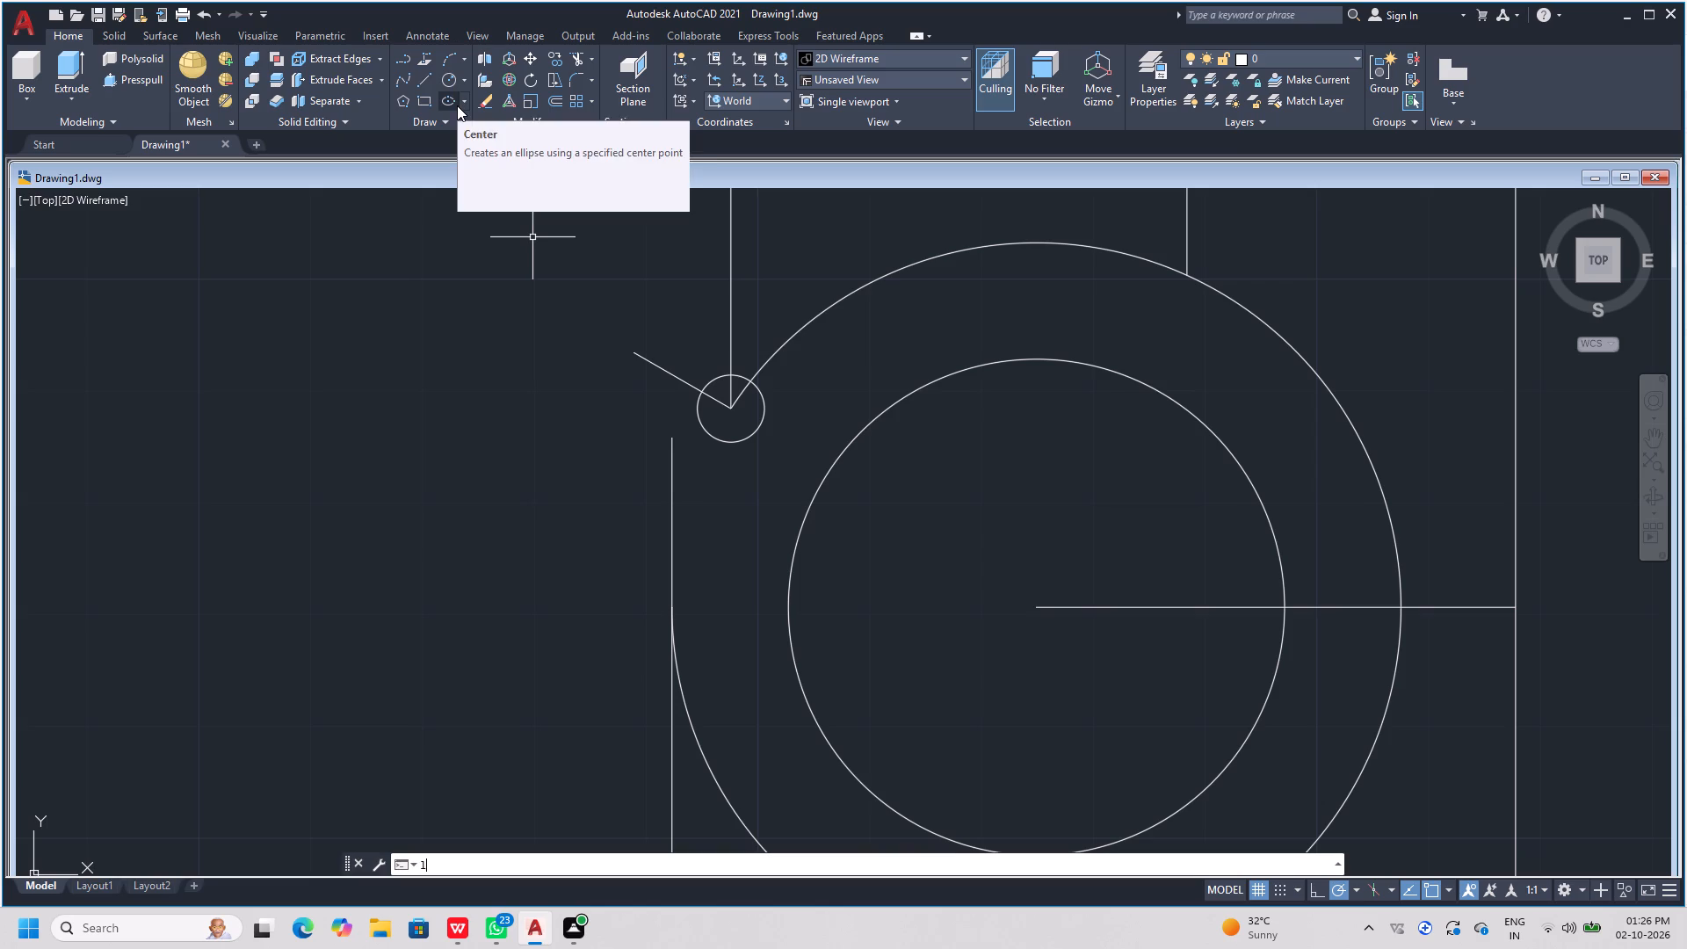
key("space")
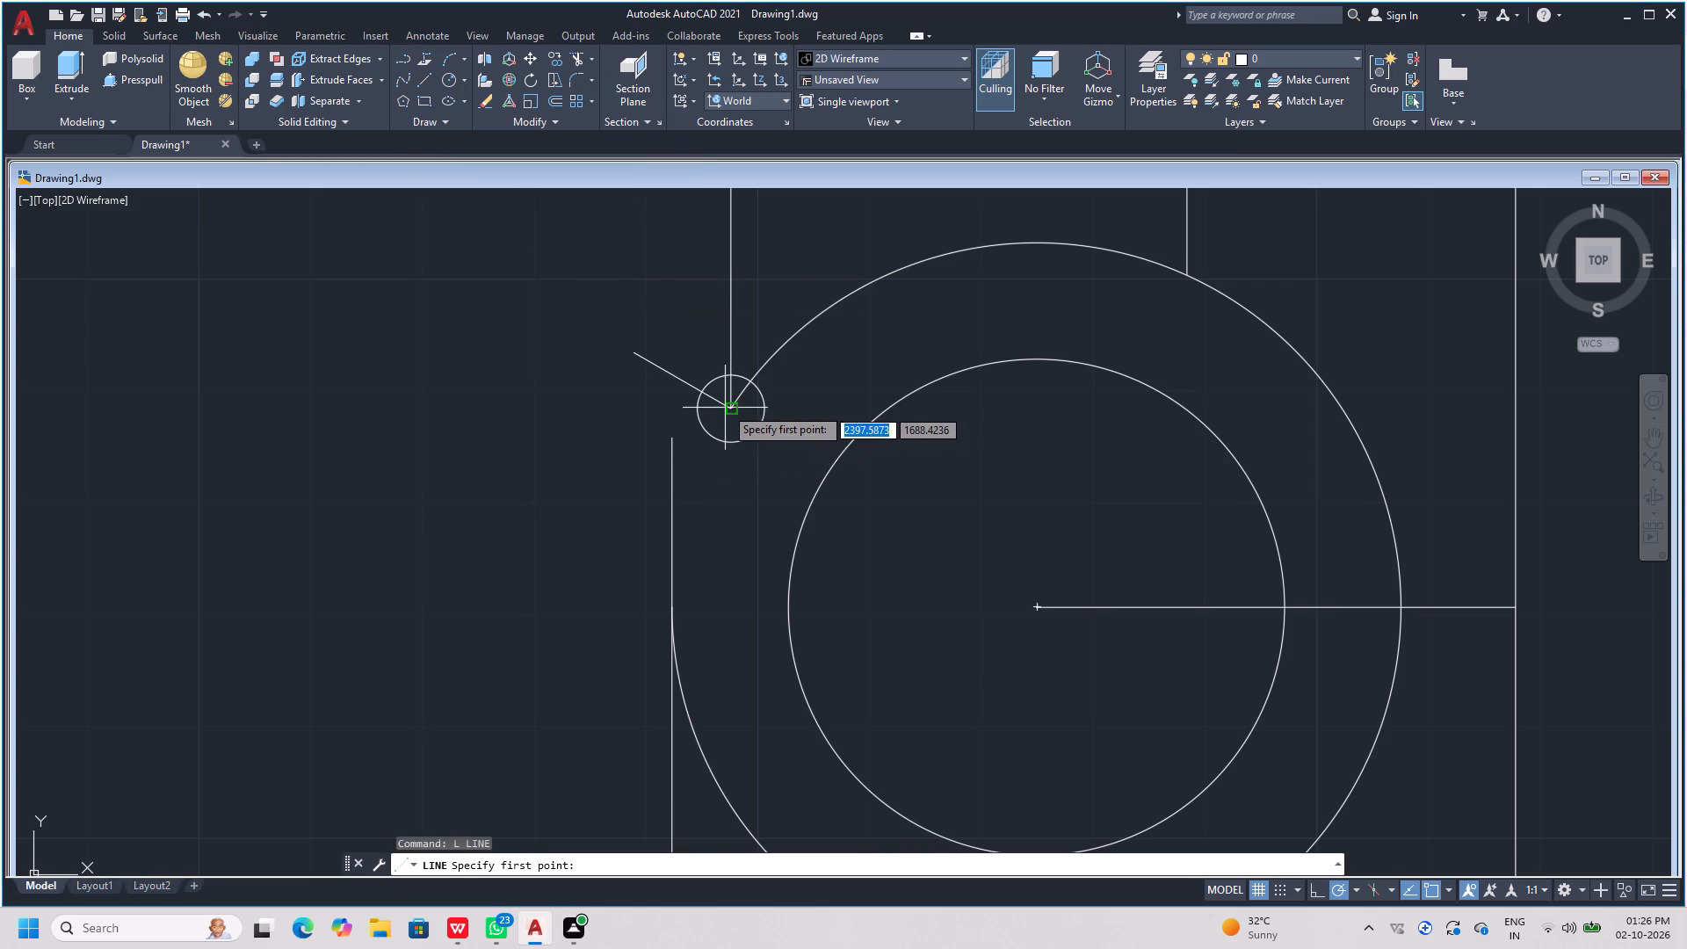
left_click(731, 409)
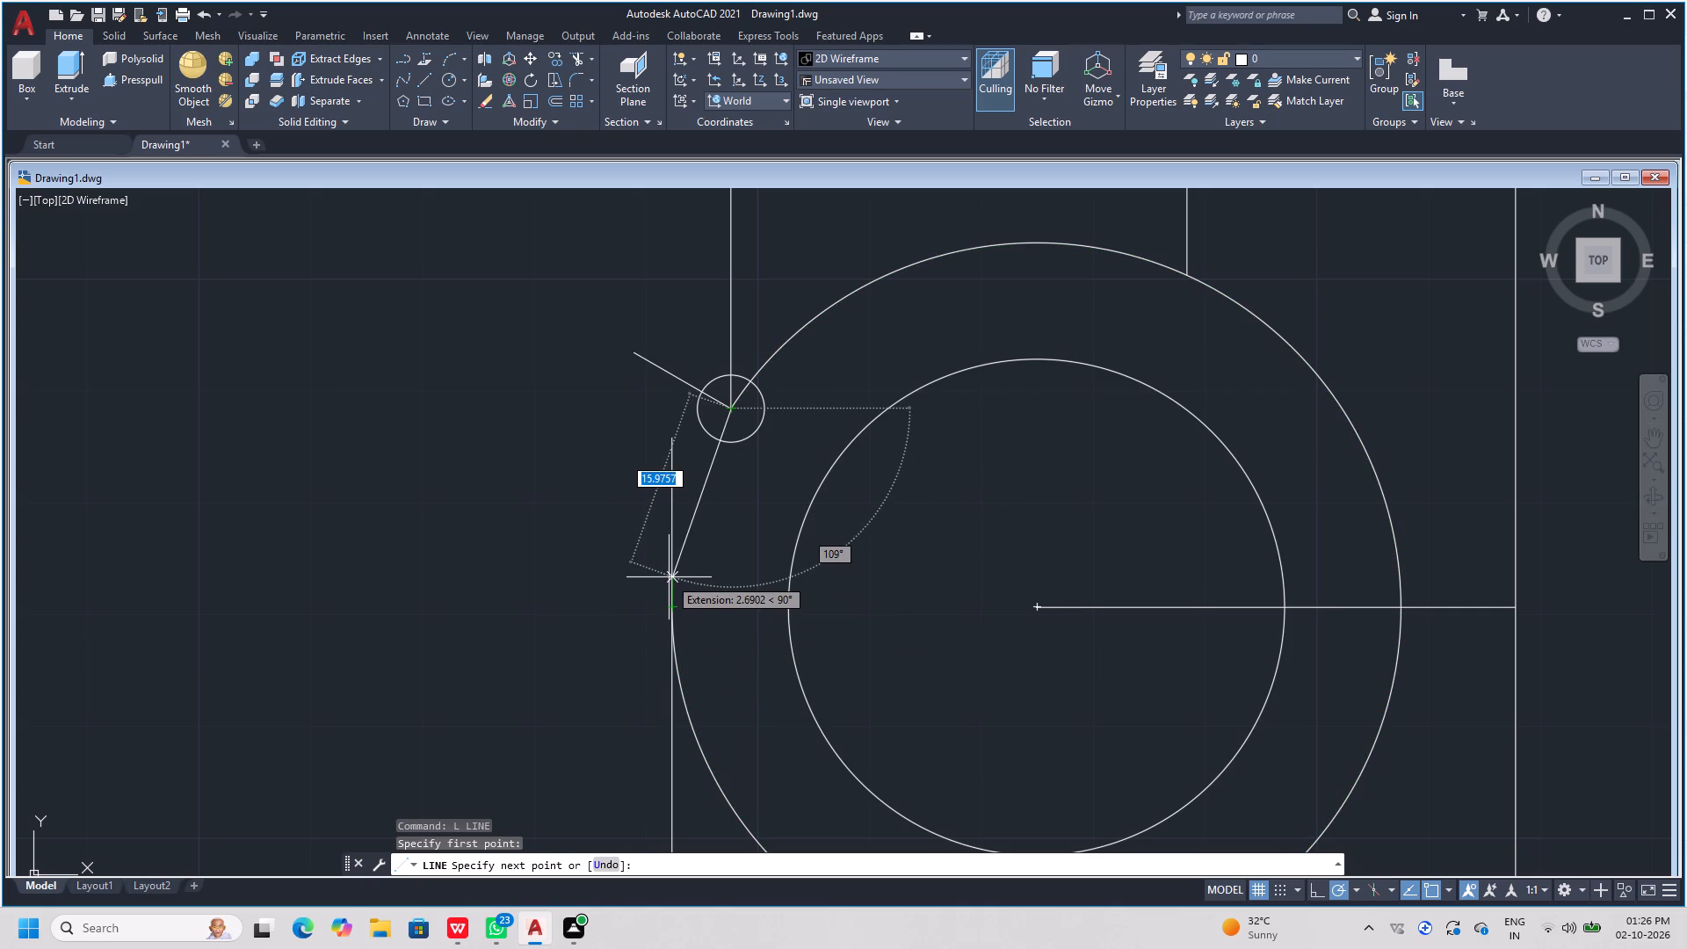
scroll(669, 577, "up", 4)
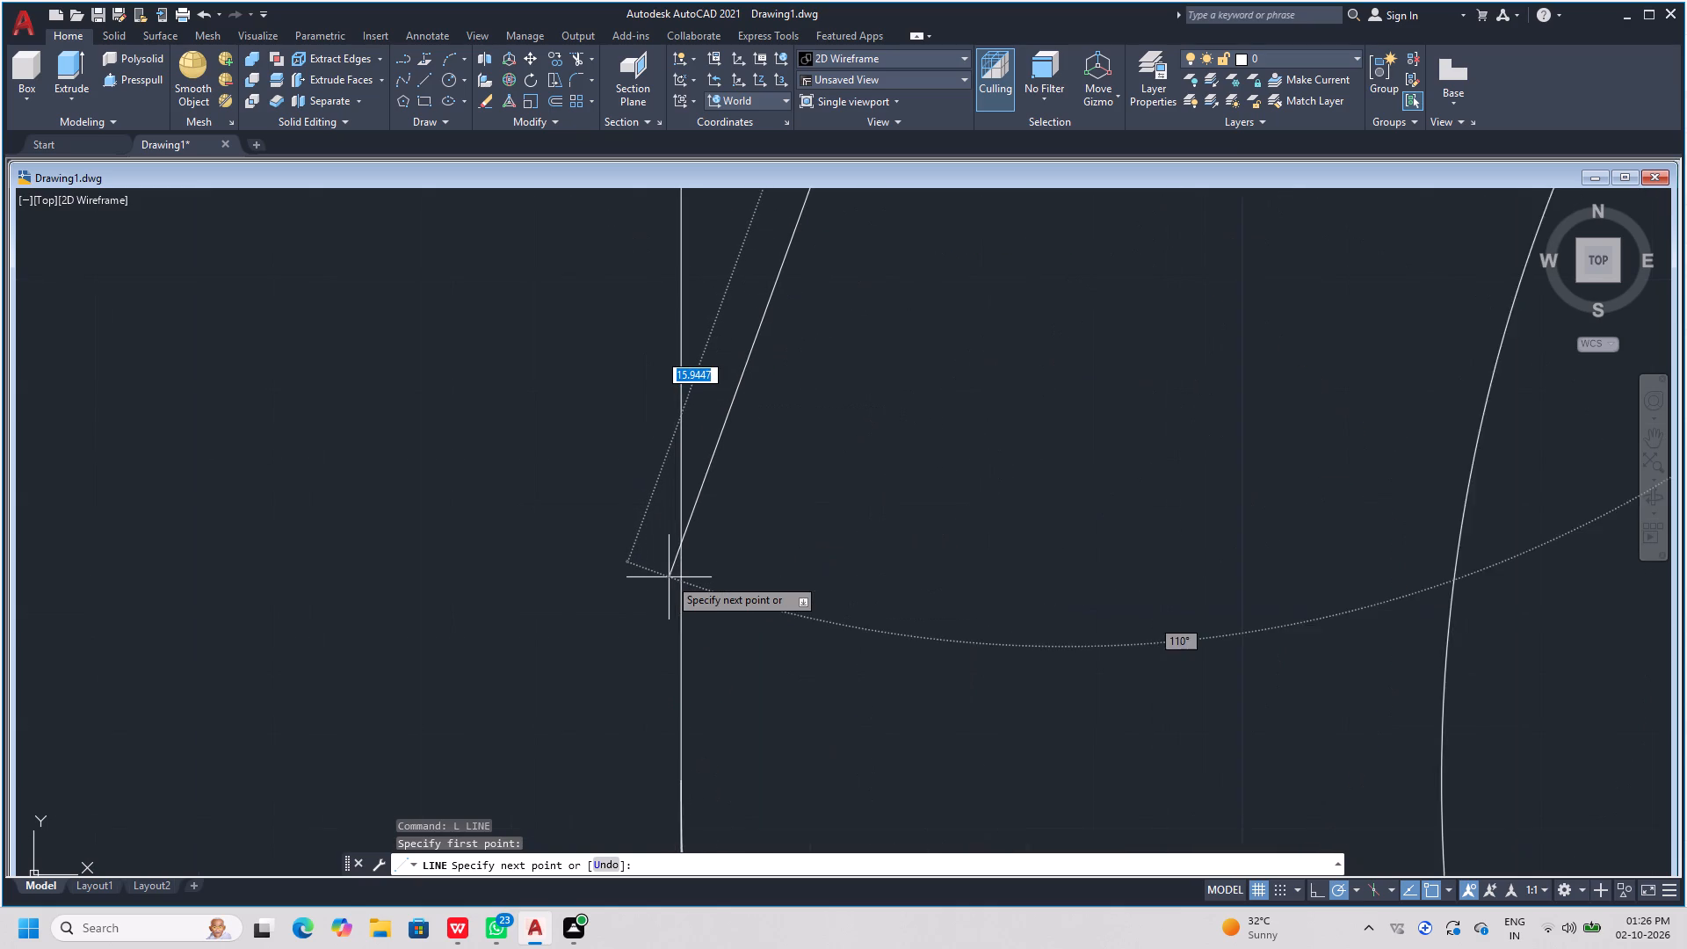
scroll(669, 577, "up", 2)
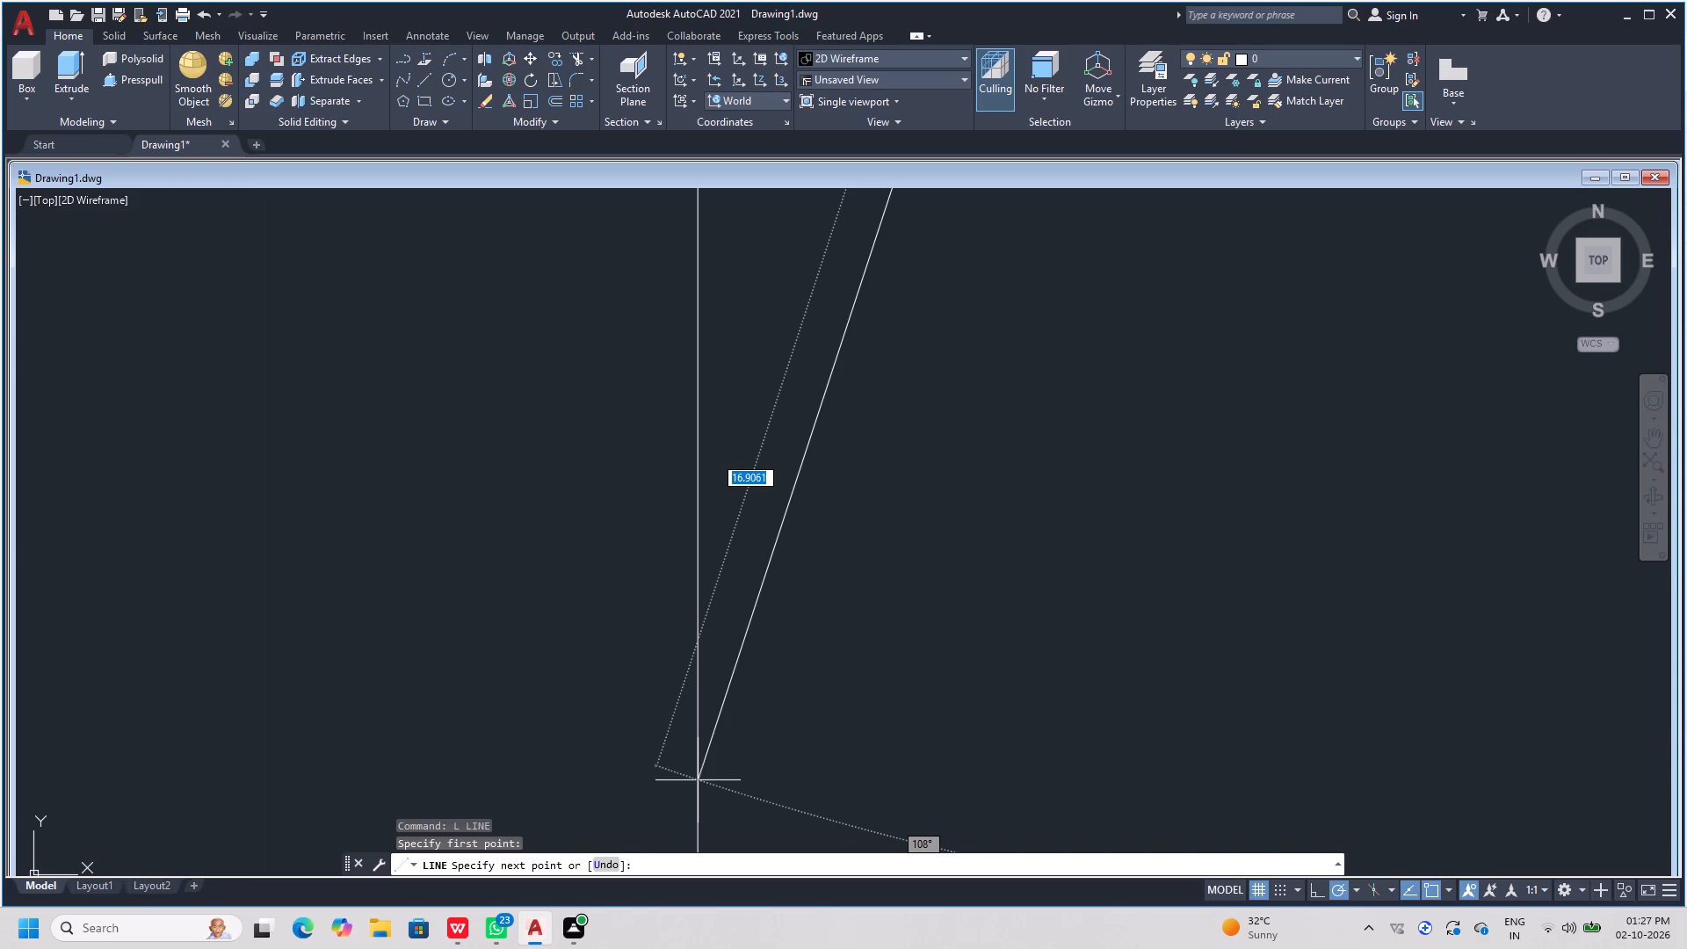
scroll(698, 780, "up", 1)
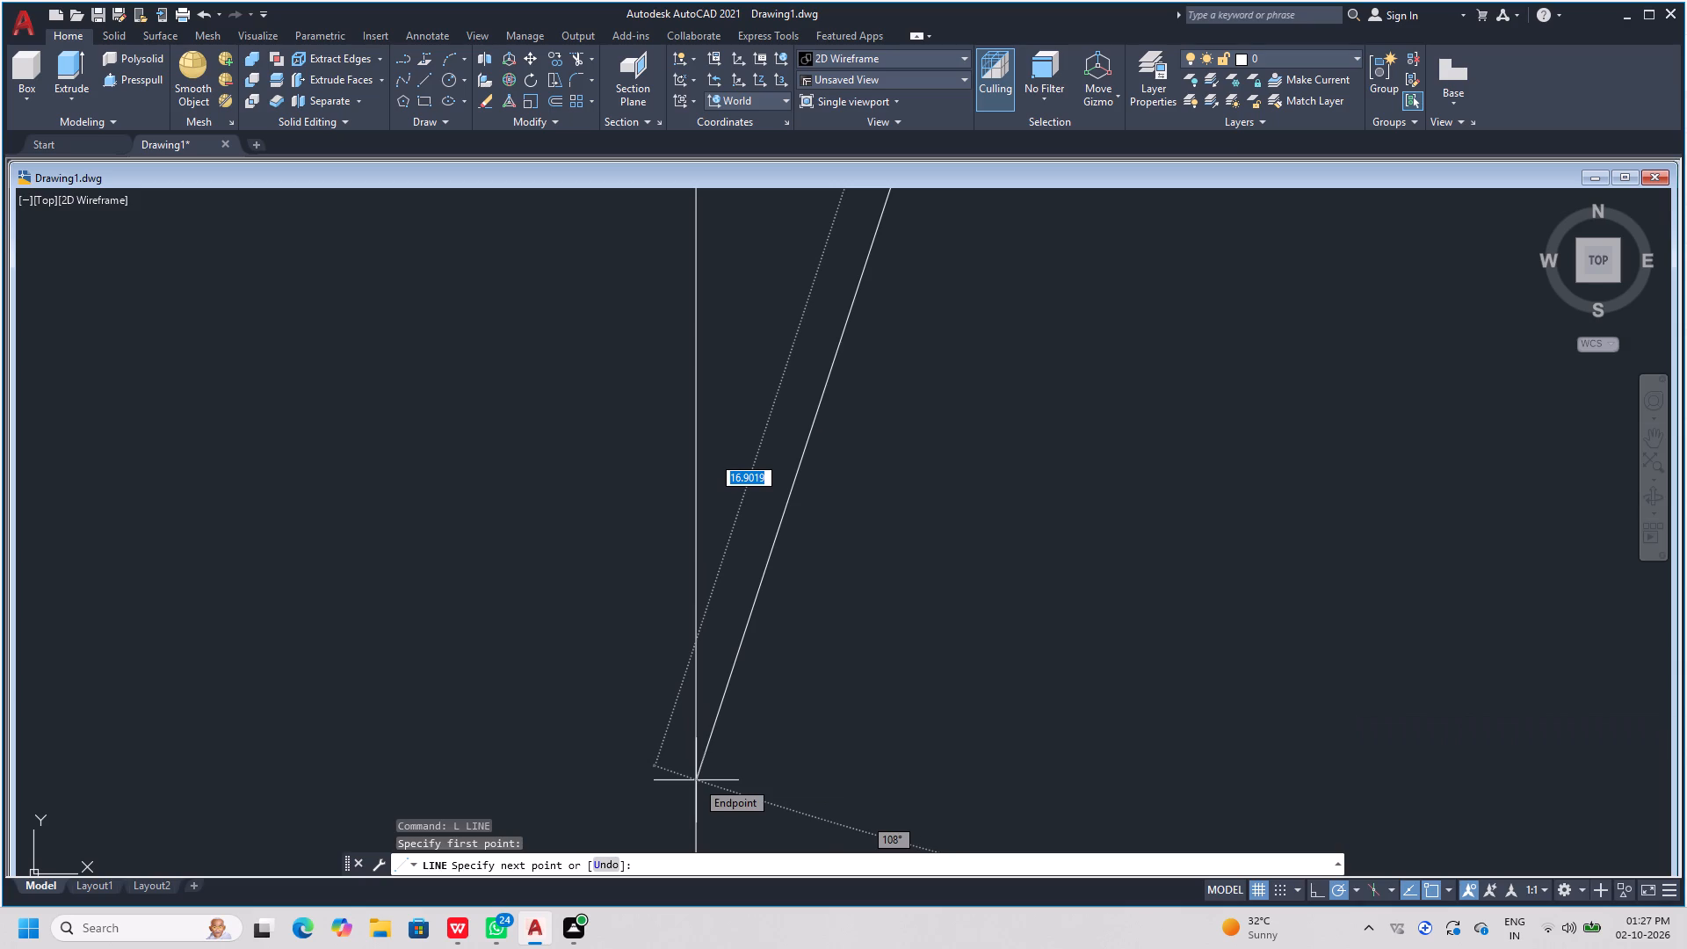
left_click(696, 780)
scroll(696, 779, "down", 1)
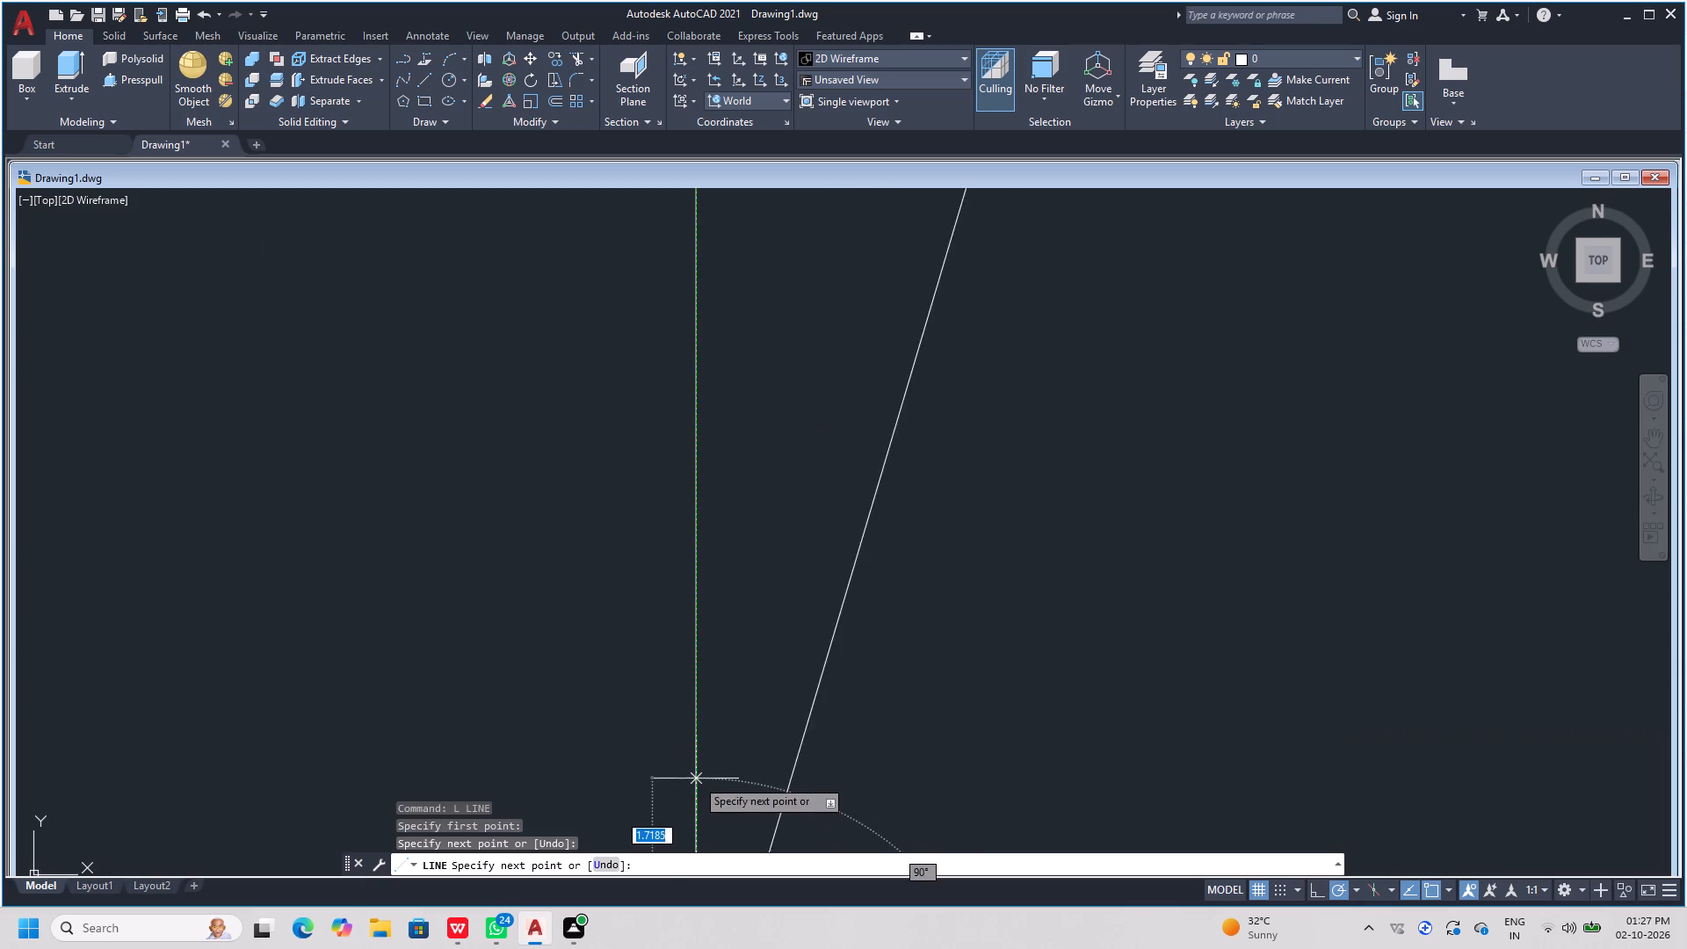
scroll(696, 779, "down", 3)
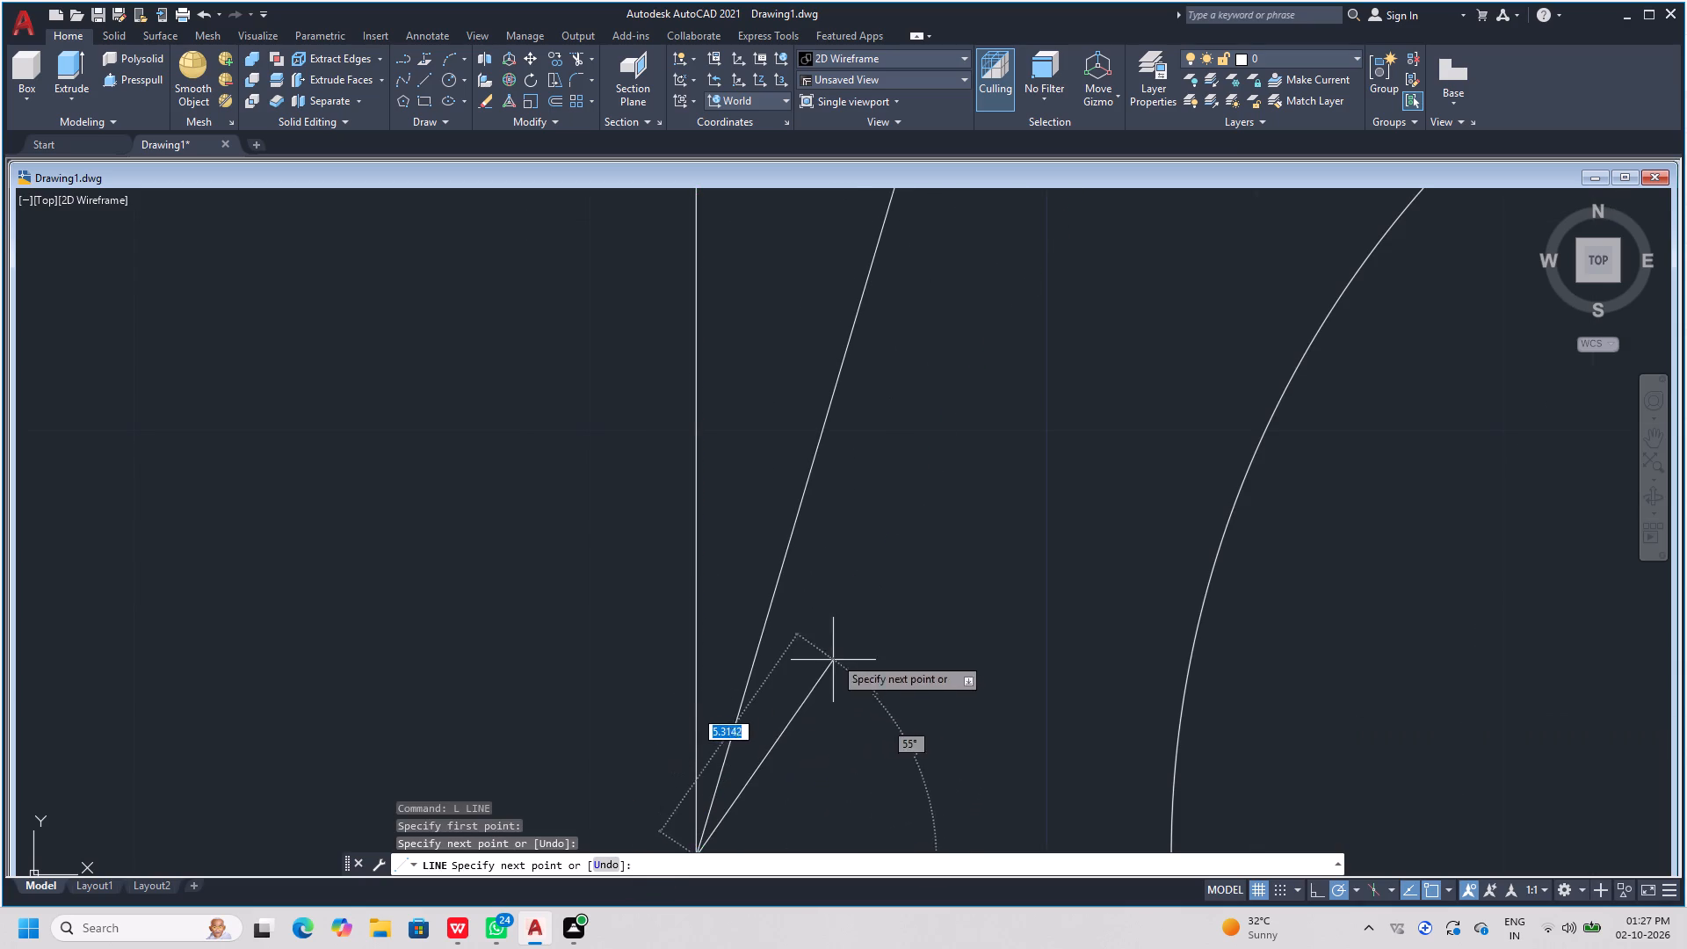
scroll(886, 564, "down", 2)
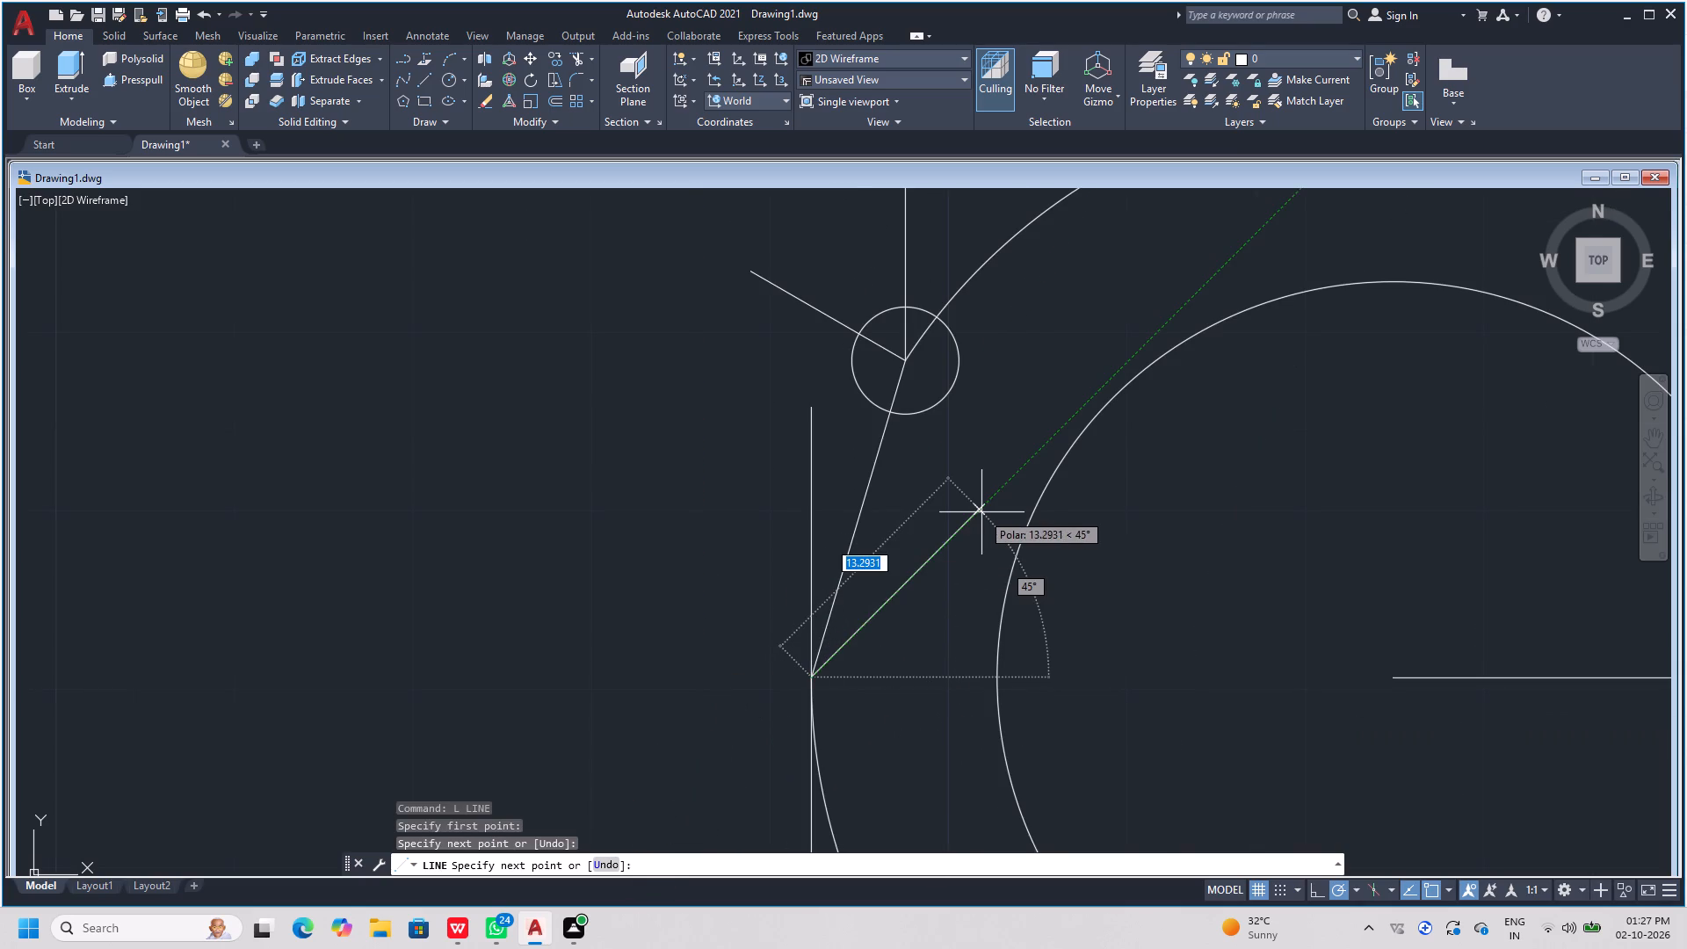
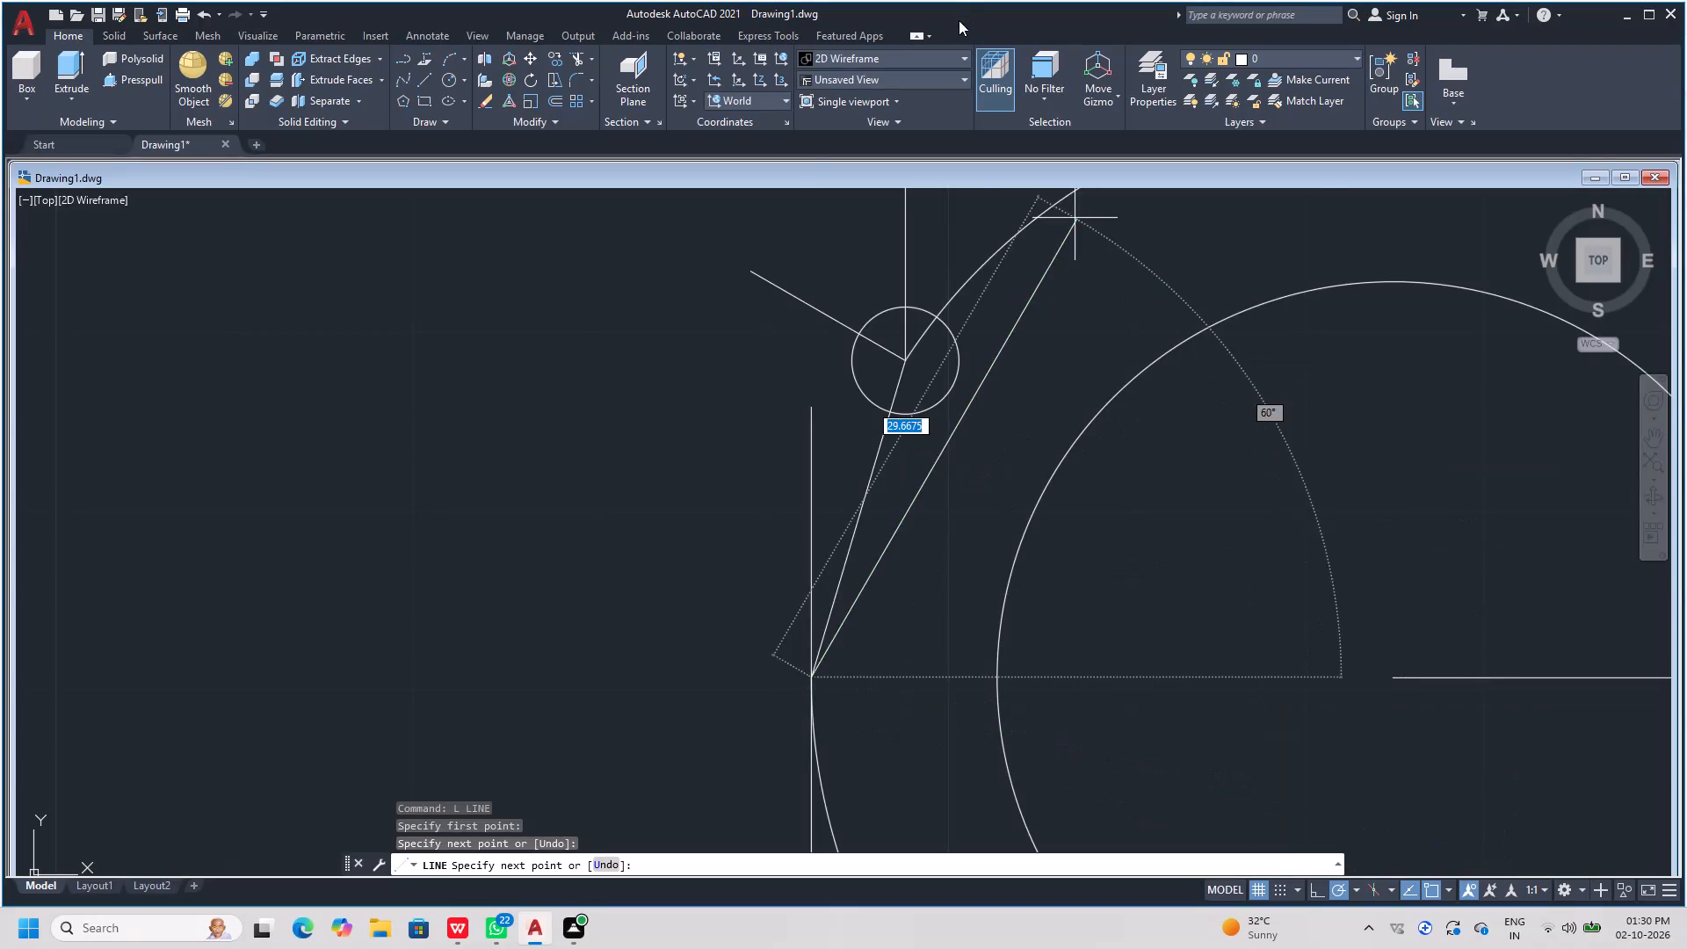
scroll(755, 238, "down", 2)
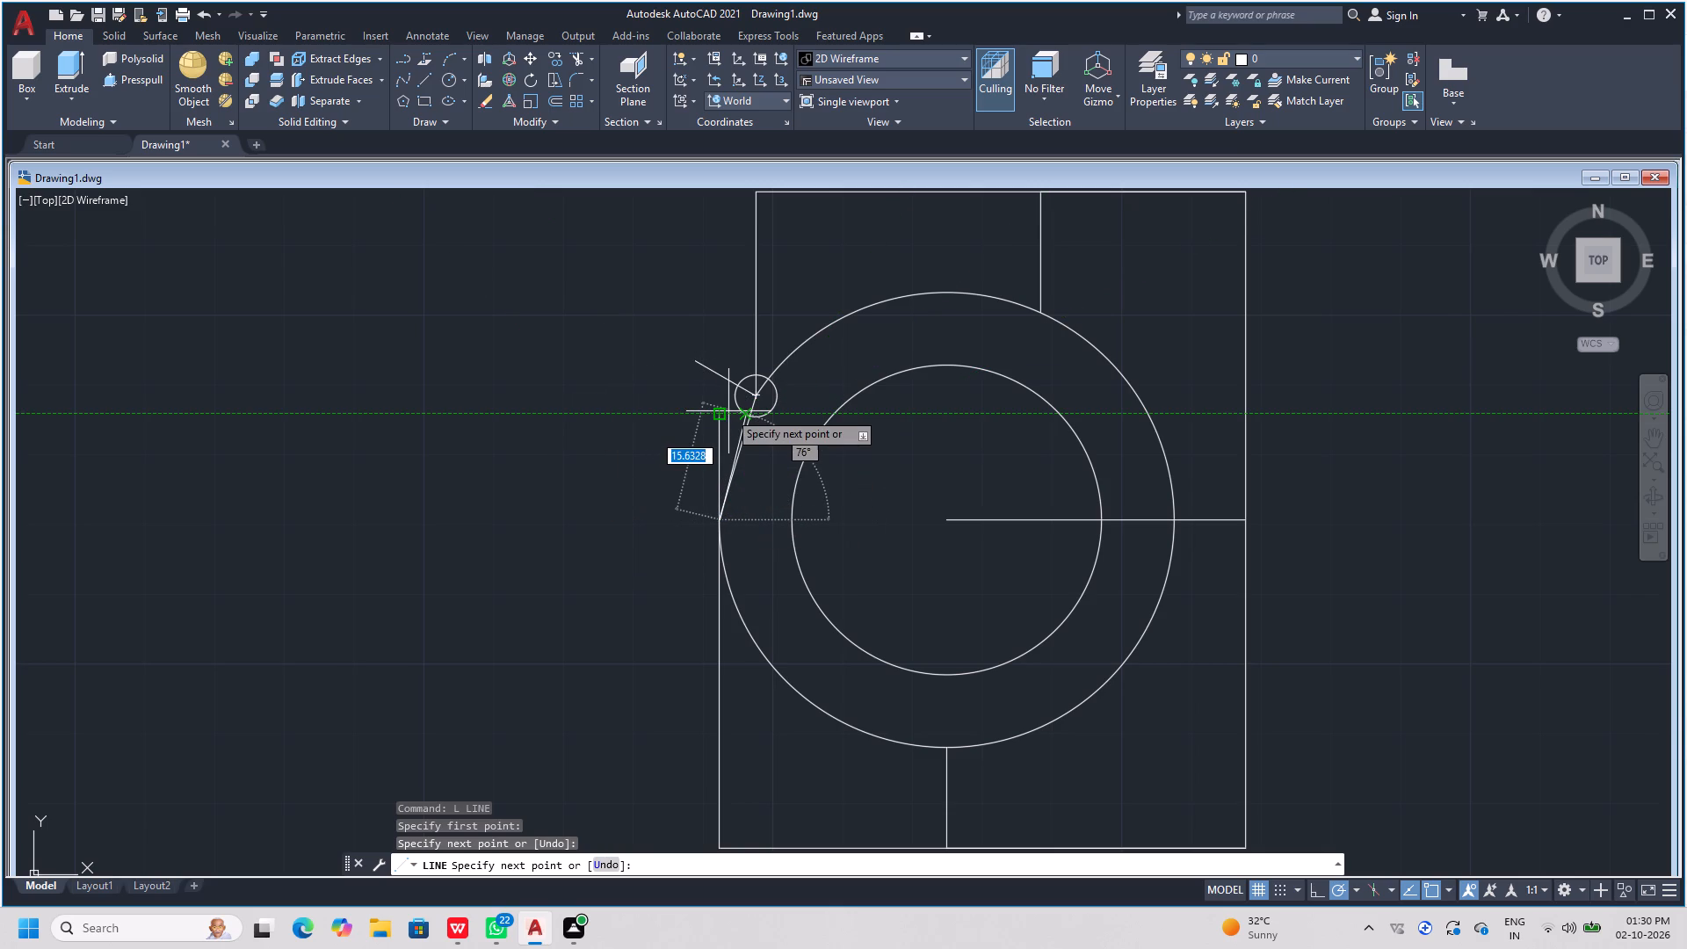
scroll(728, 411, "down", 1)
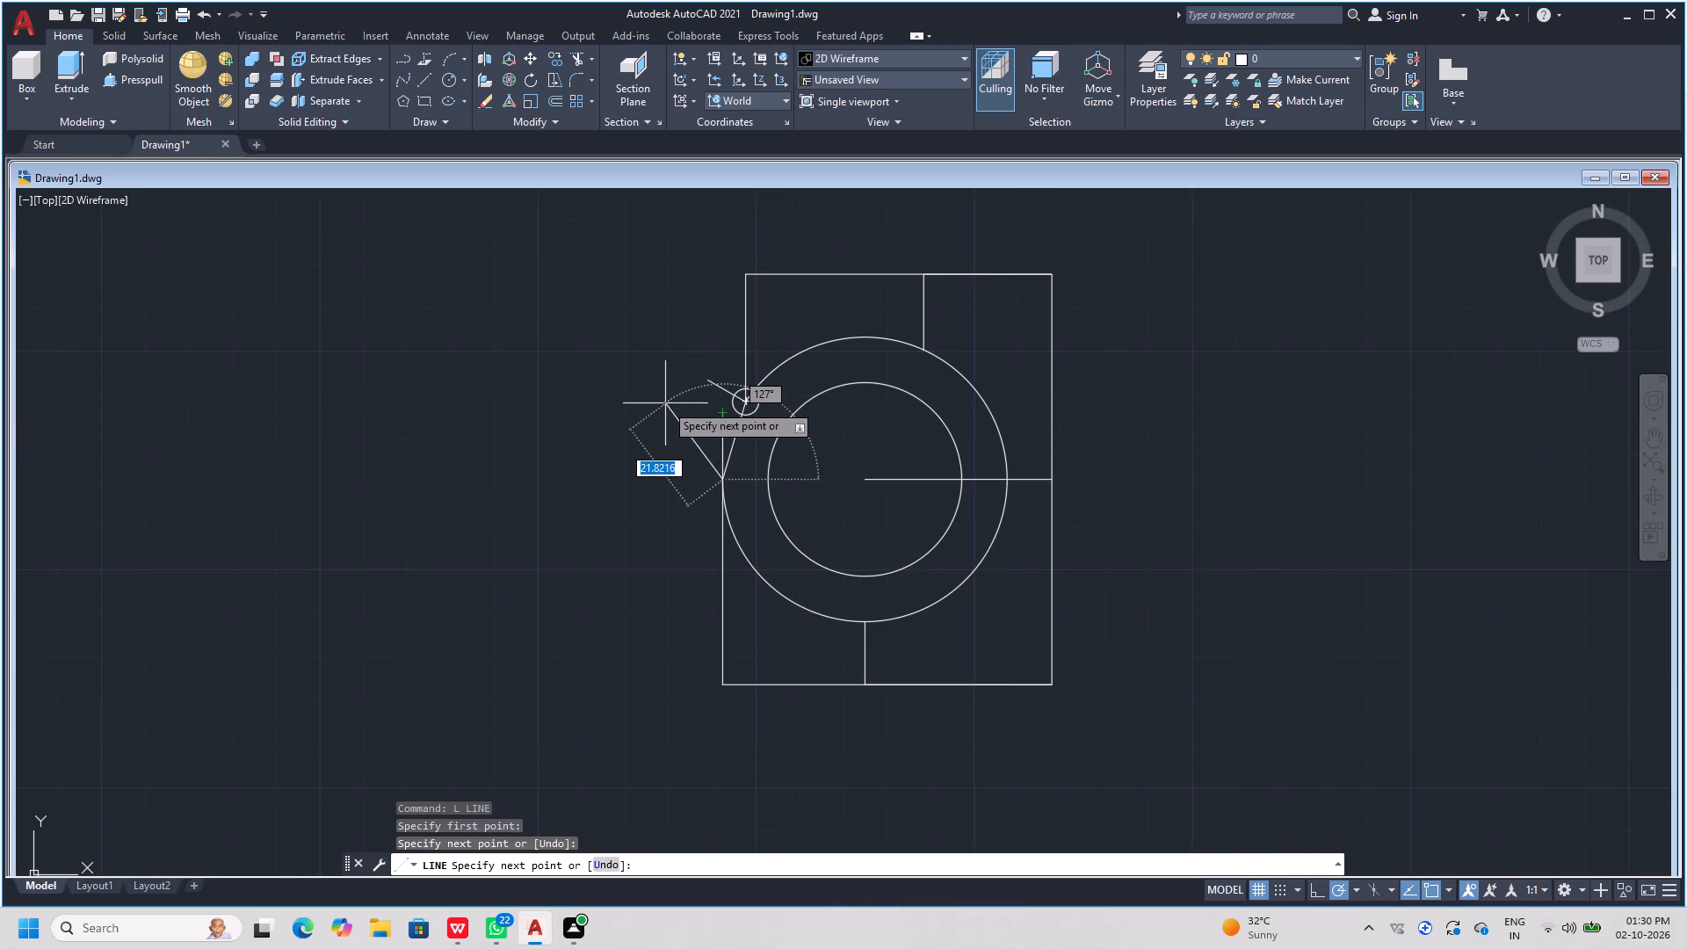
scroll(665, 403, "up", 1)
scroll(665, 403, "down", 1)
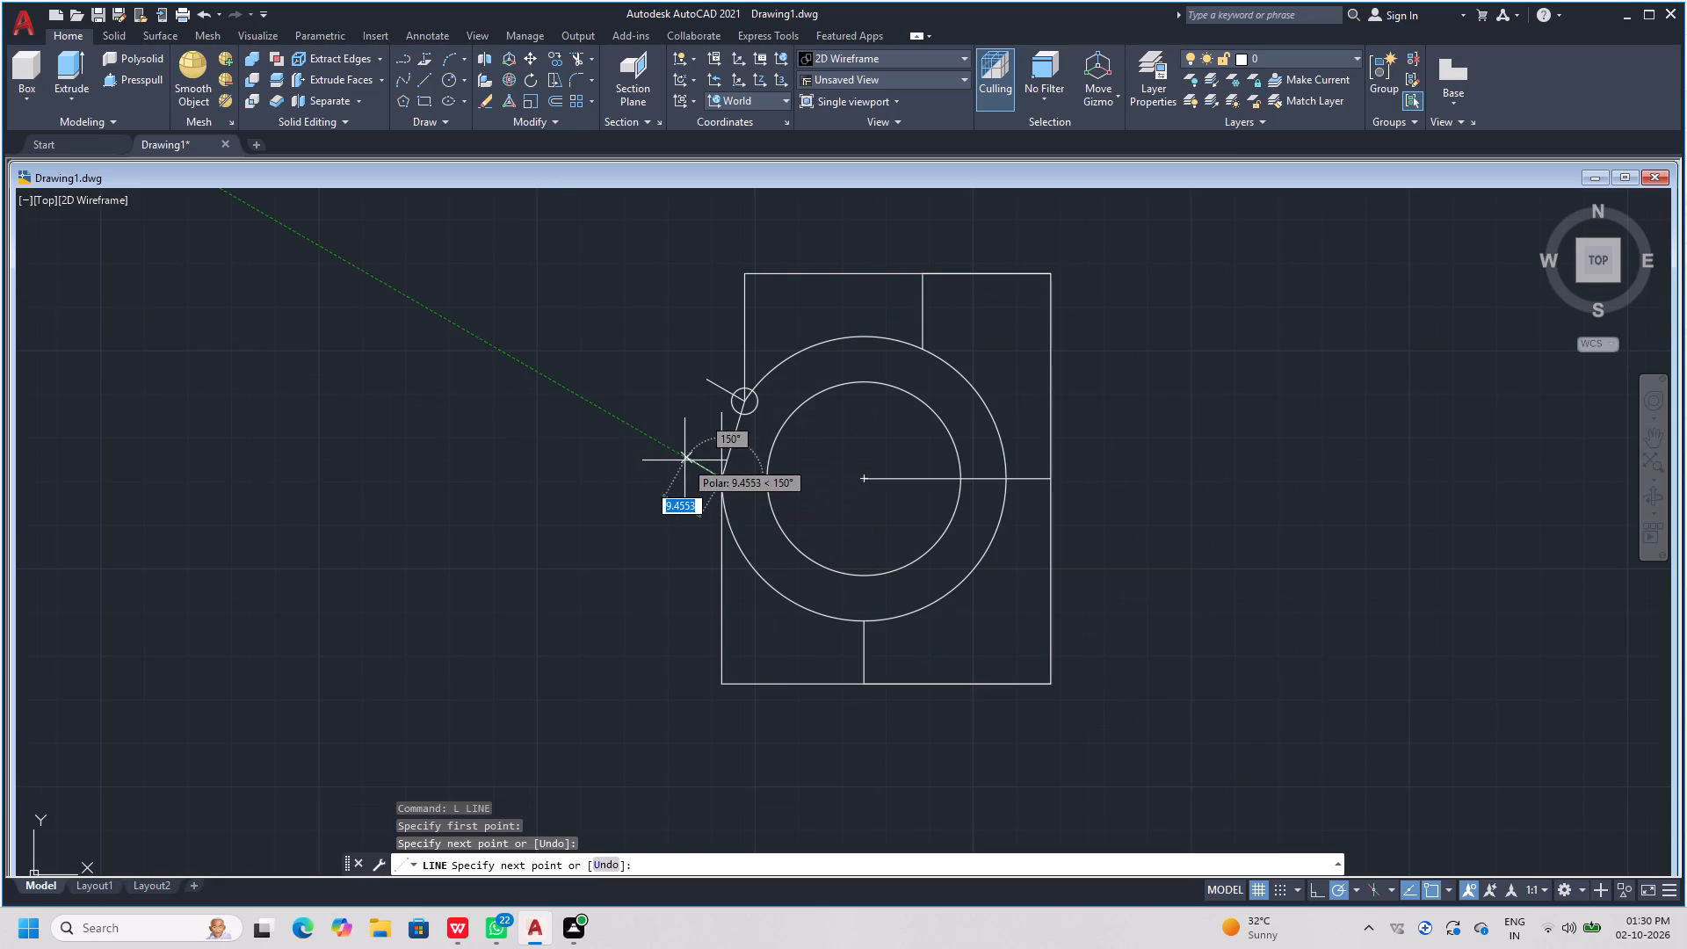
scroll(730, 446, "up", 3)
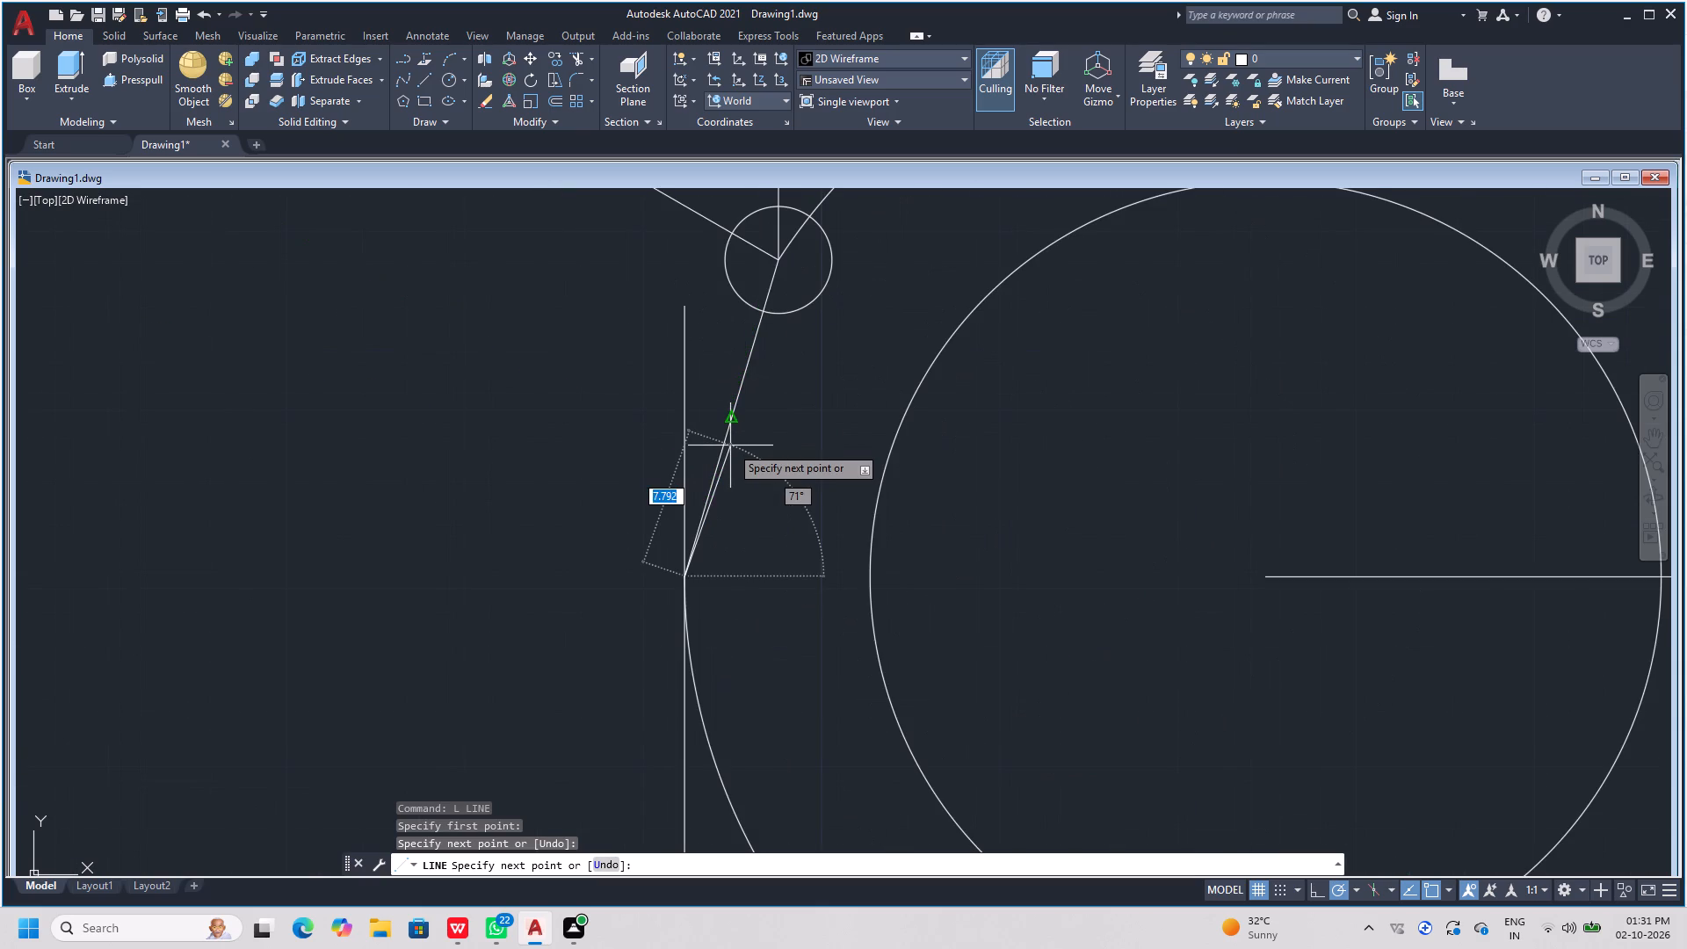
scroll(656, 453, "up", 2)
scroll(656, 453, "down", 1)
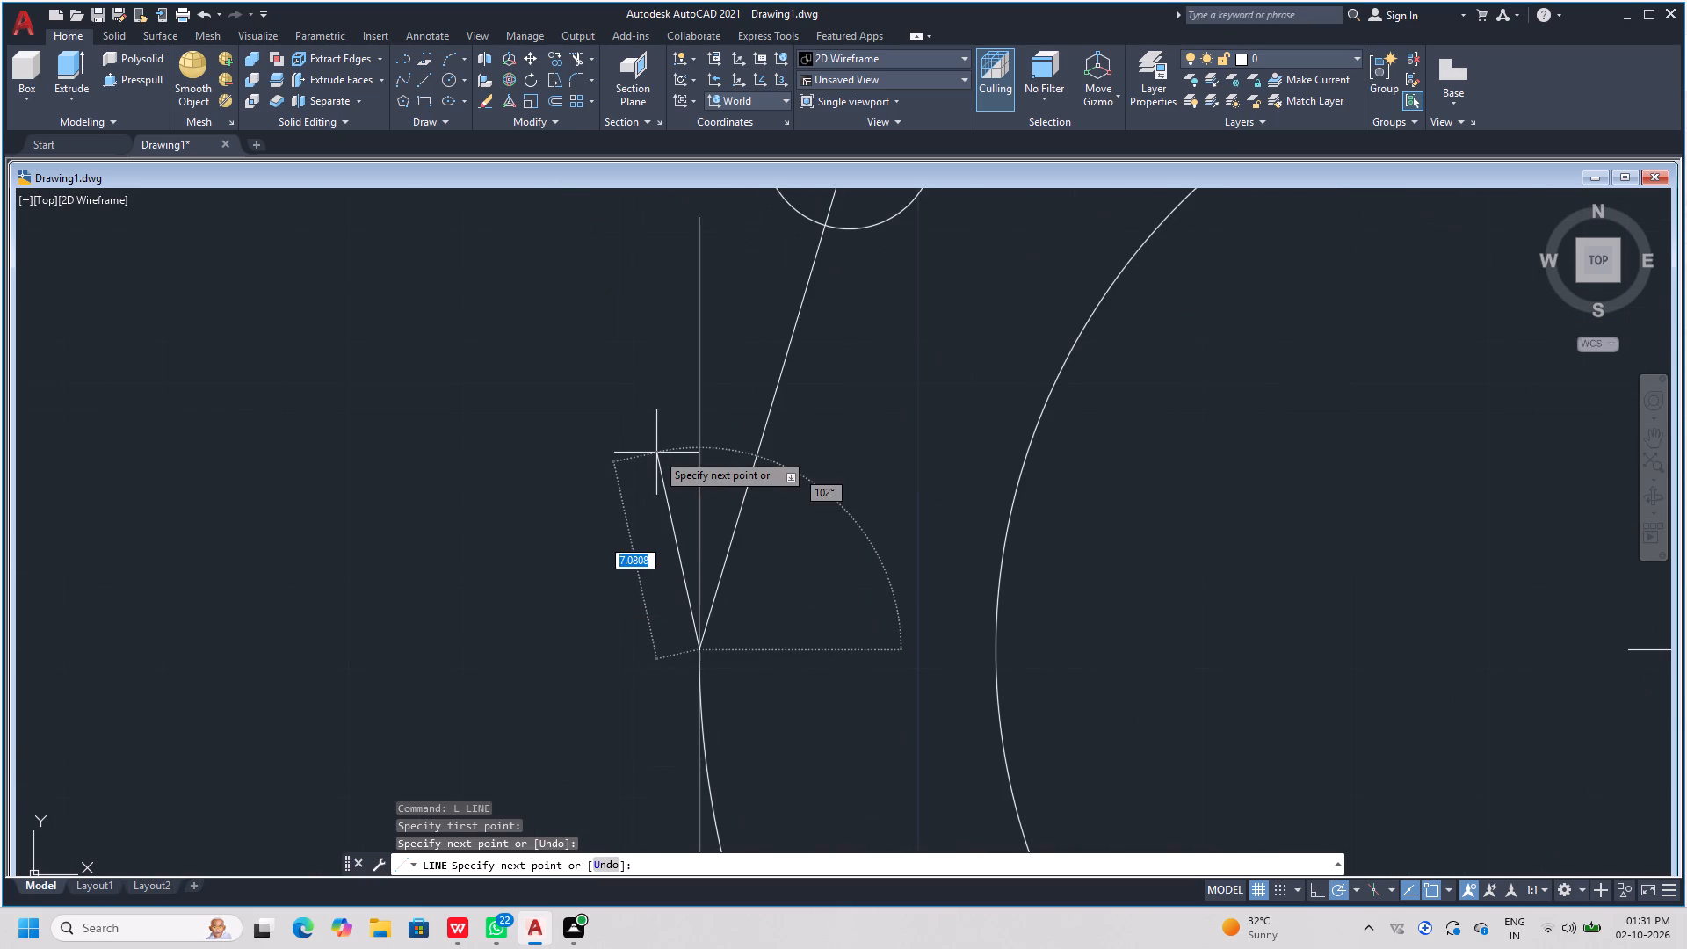
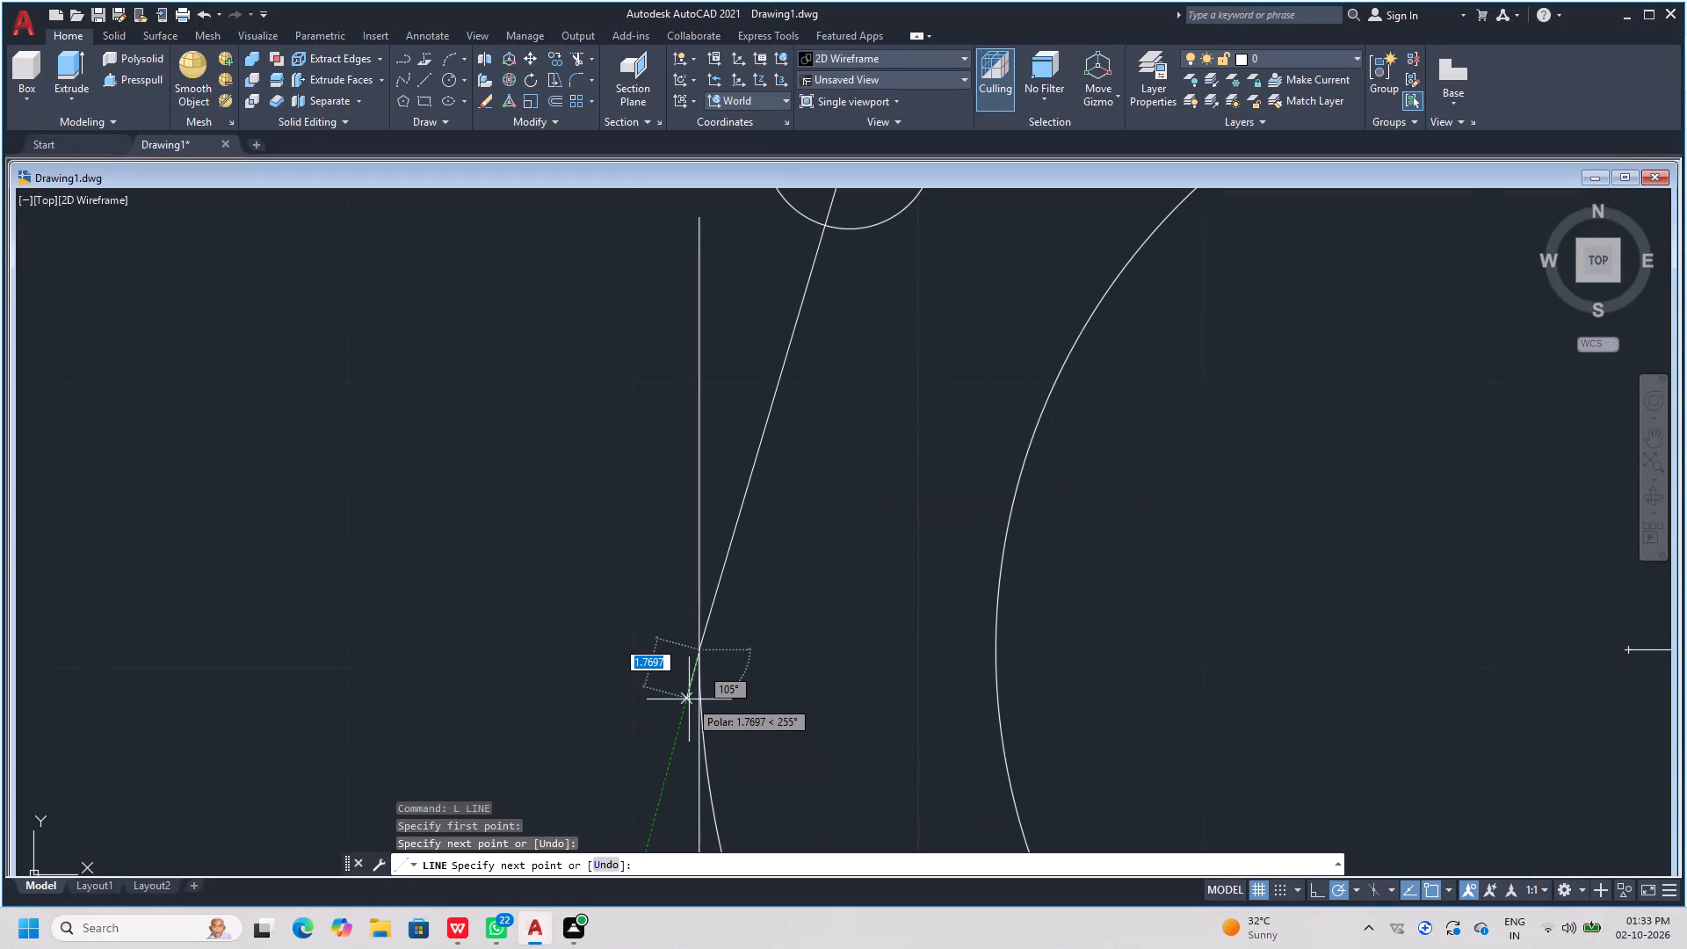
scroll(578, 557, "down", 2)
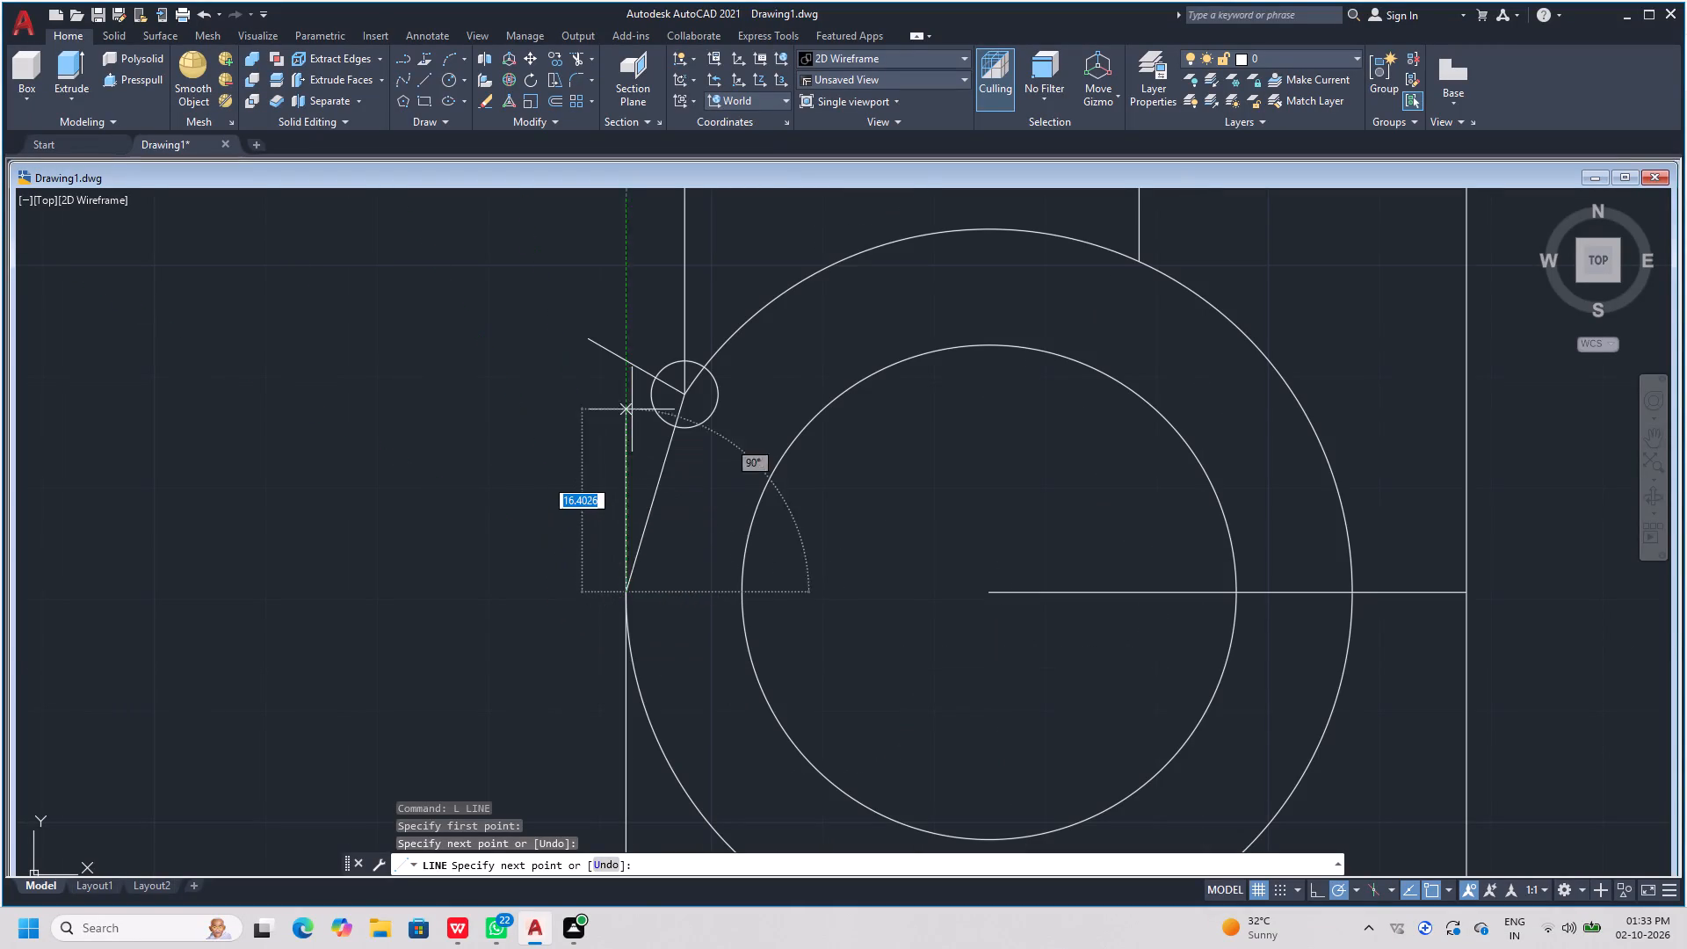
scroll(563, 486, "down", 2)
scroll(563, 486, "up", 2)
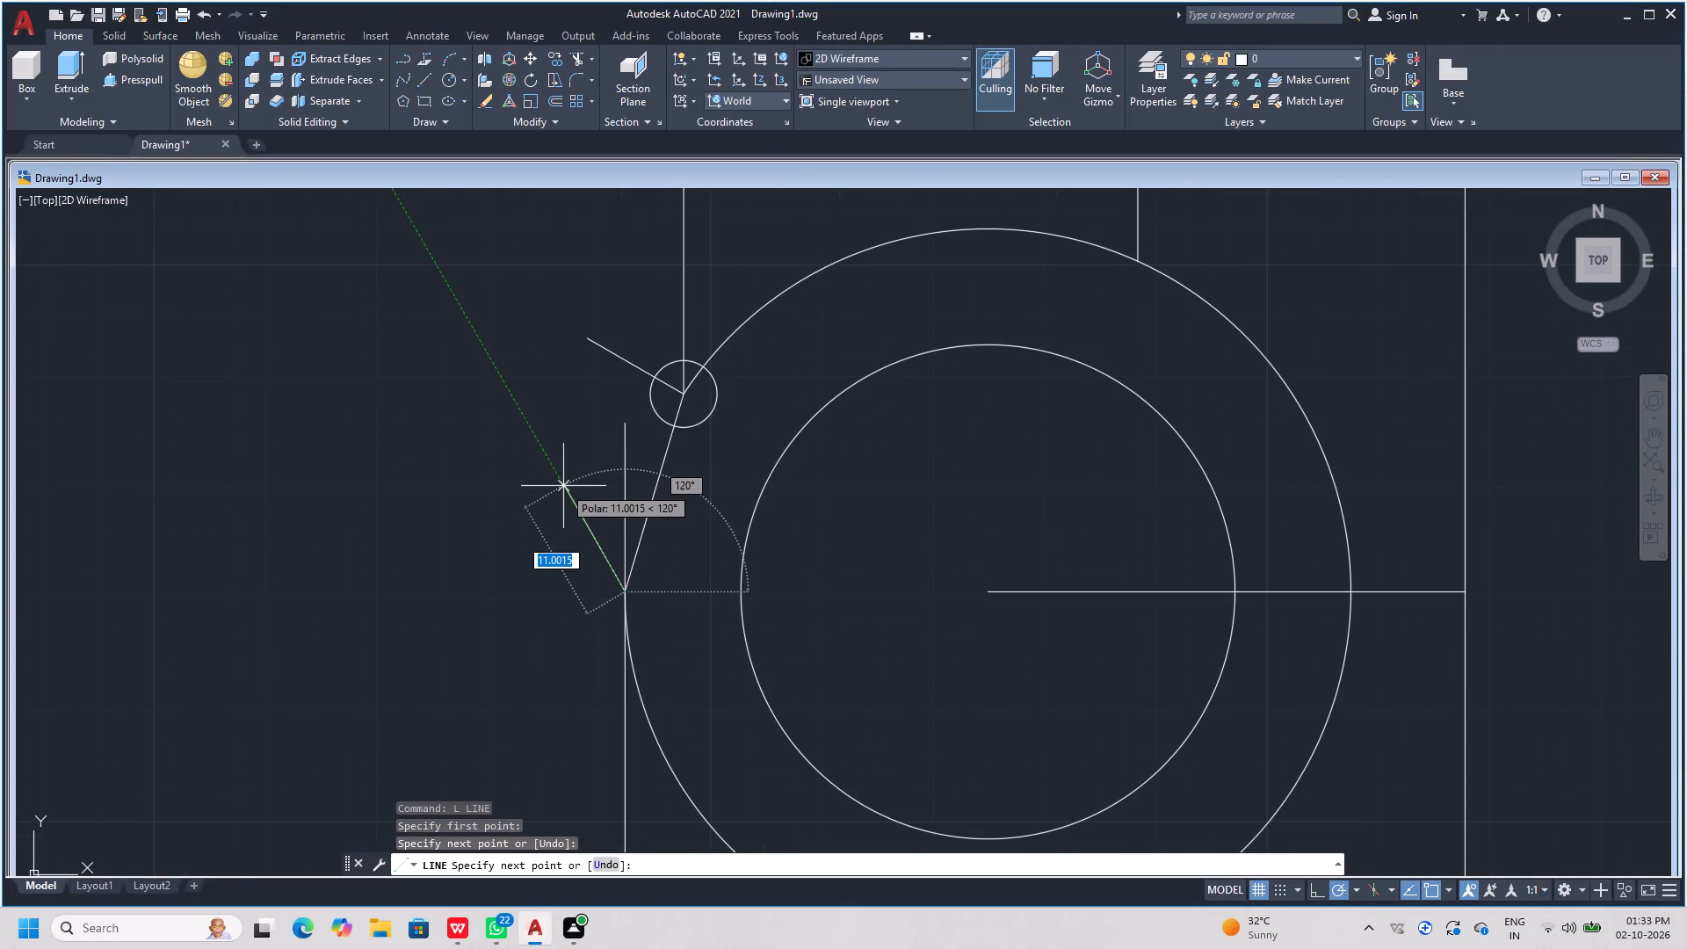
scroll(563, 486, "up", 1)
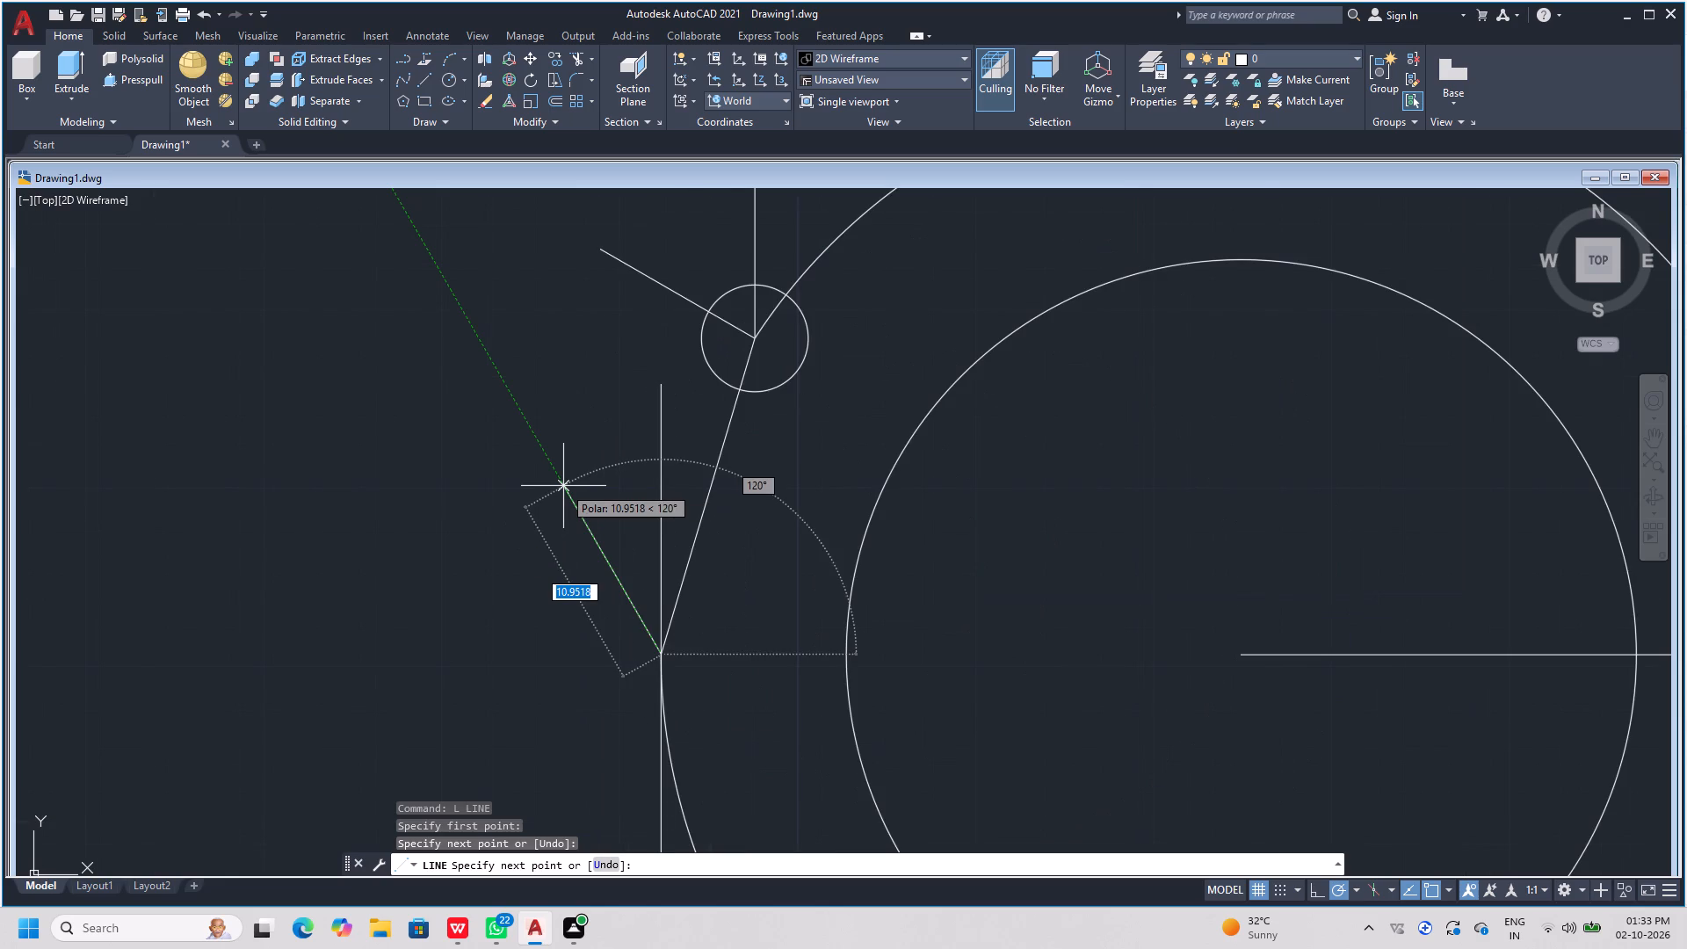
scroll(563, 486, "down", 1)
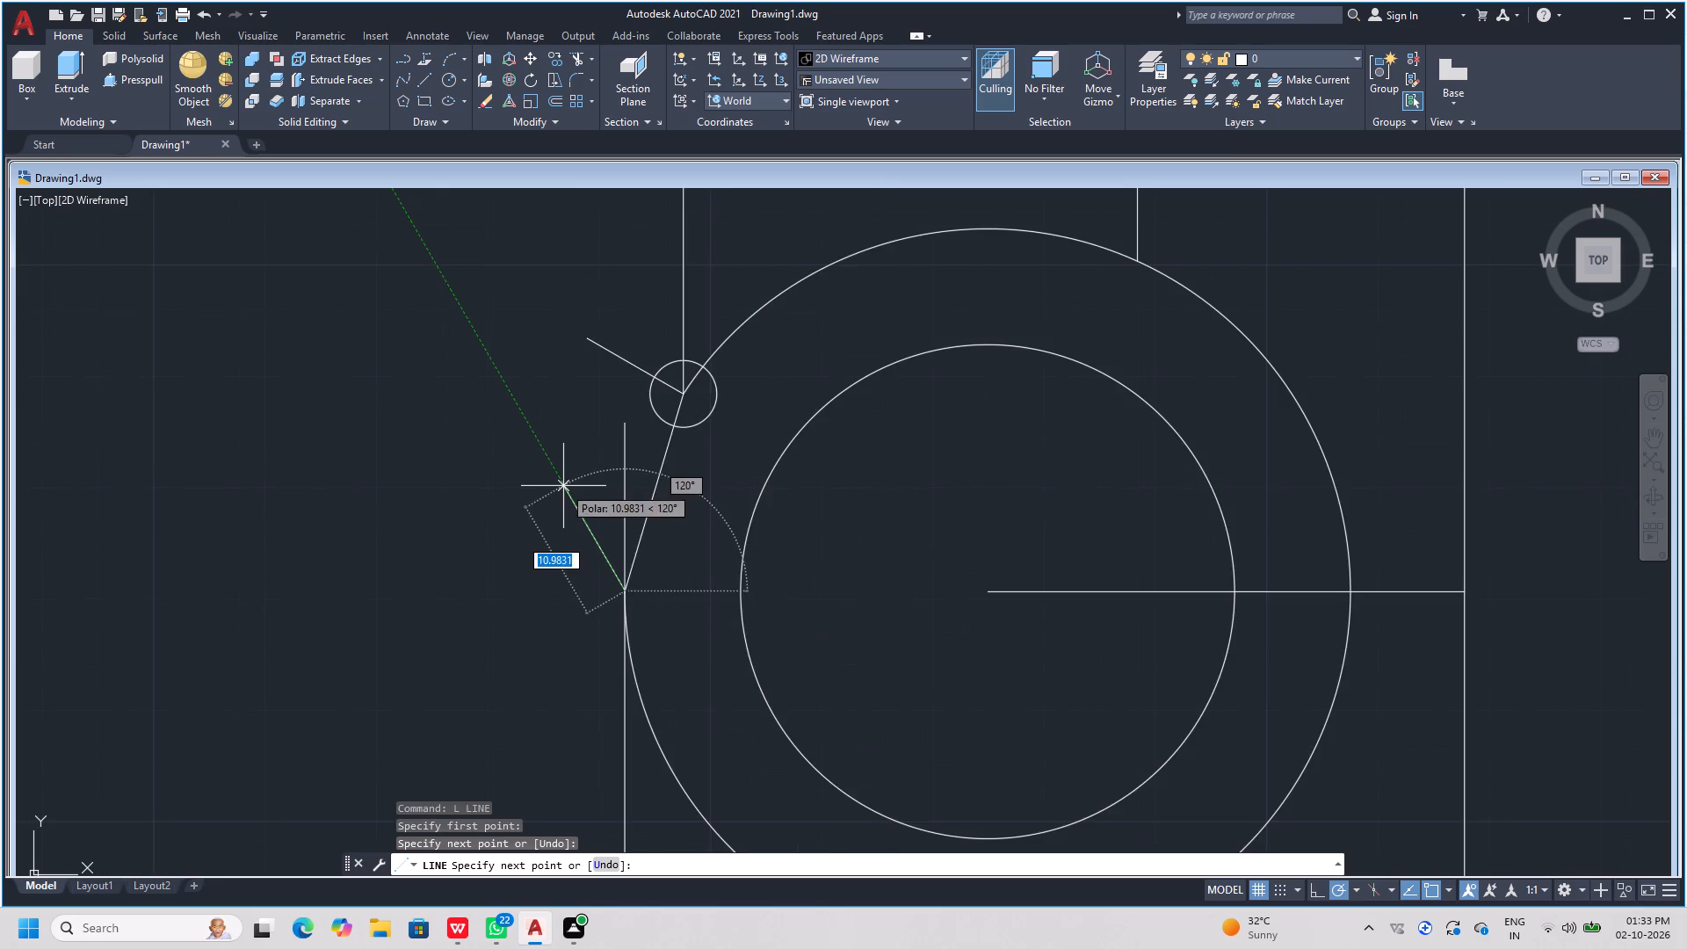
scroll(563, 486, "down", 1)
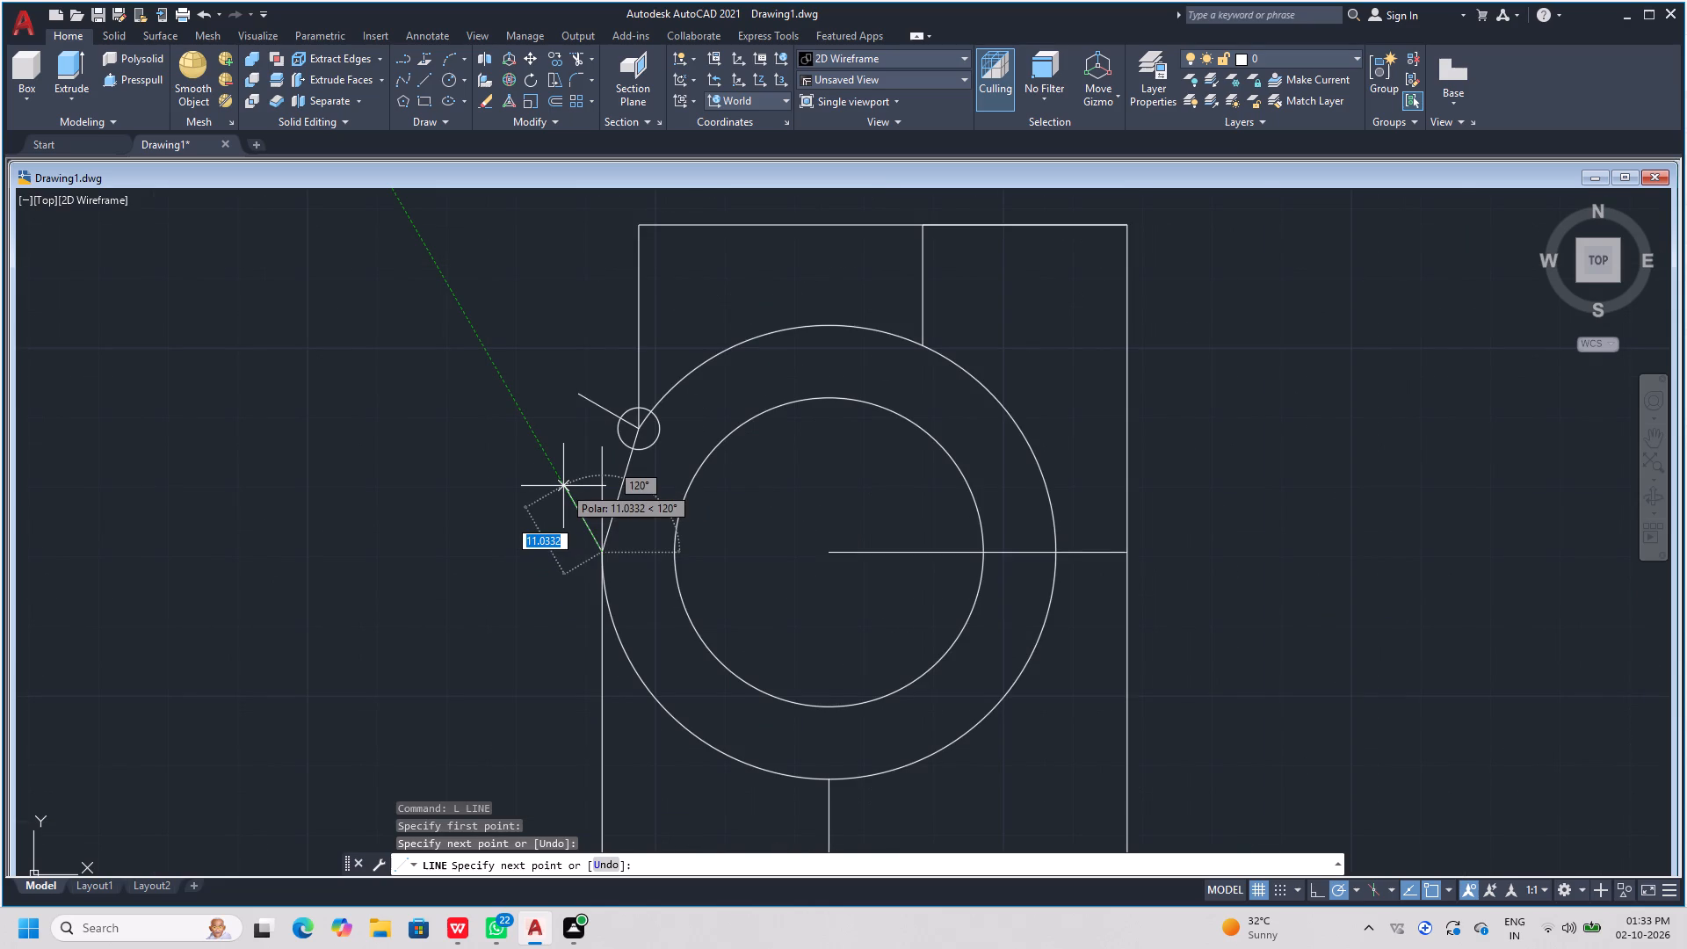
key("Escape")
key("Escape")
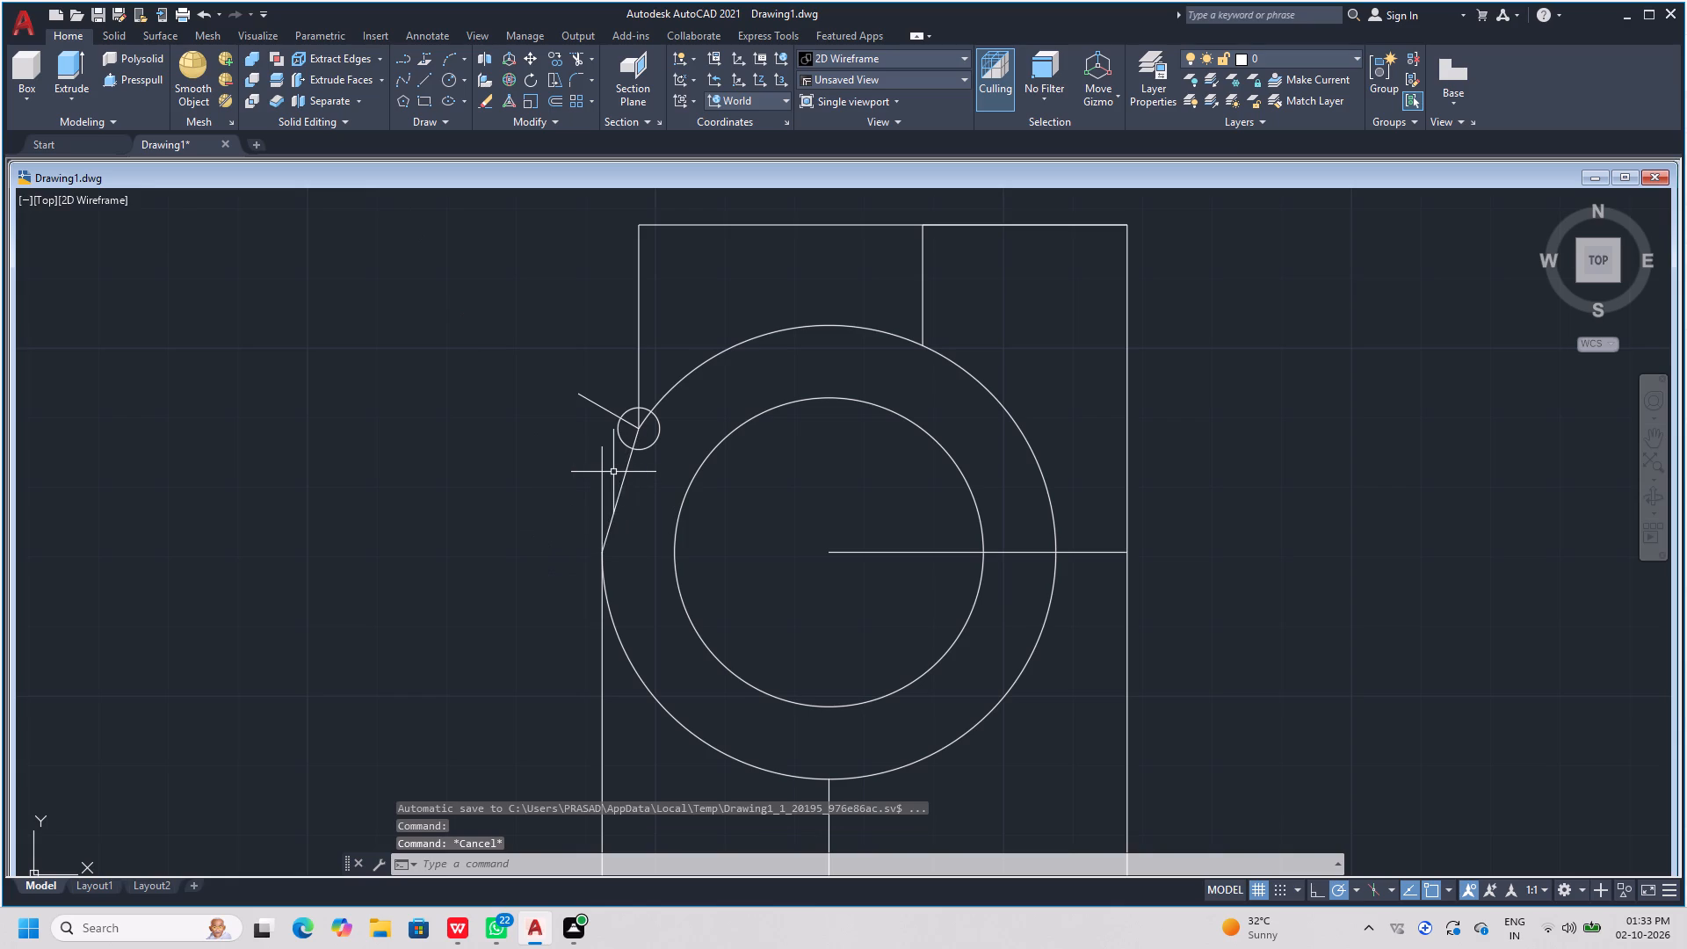
Erase the two vertical lines at the outer circle's left edge and the slanted line running from there to the small circle's centre.
left_click(603, 472)
key("Delete")
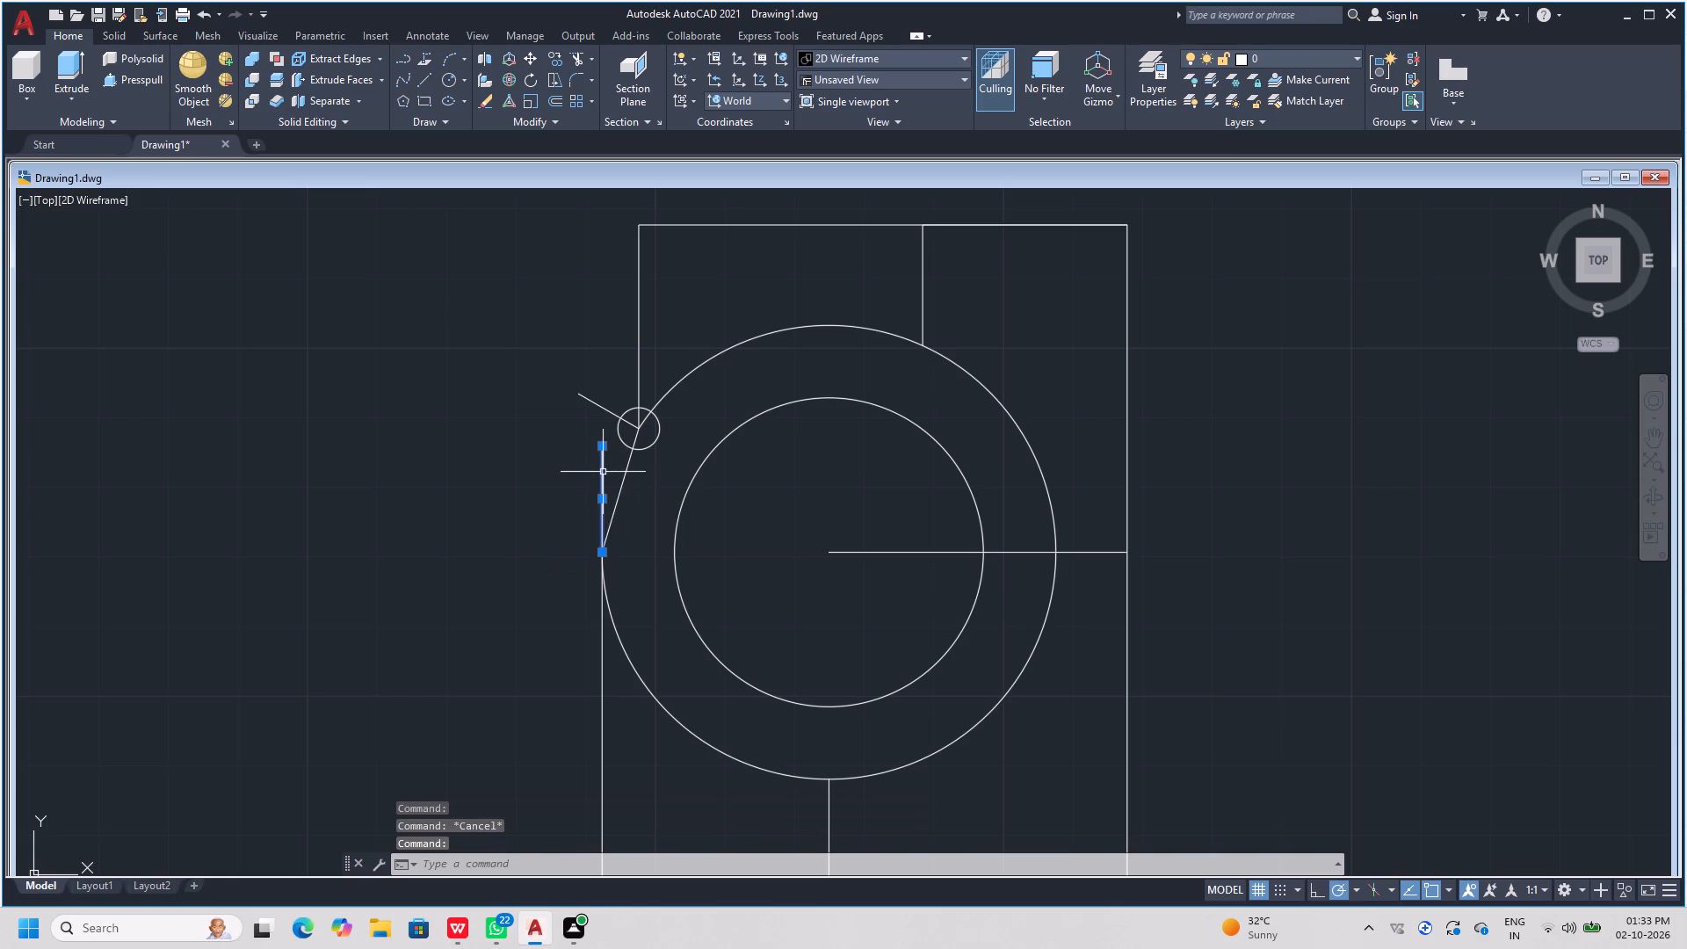
left_click(600, 736)
key("Delete")
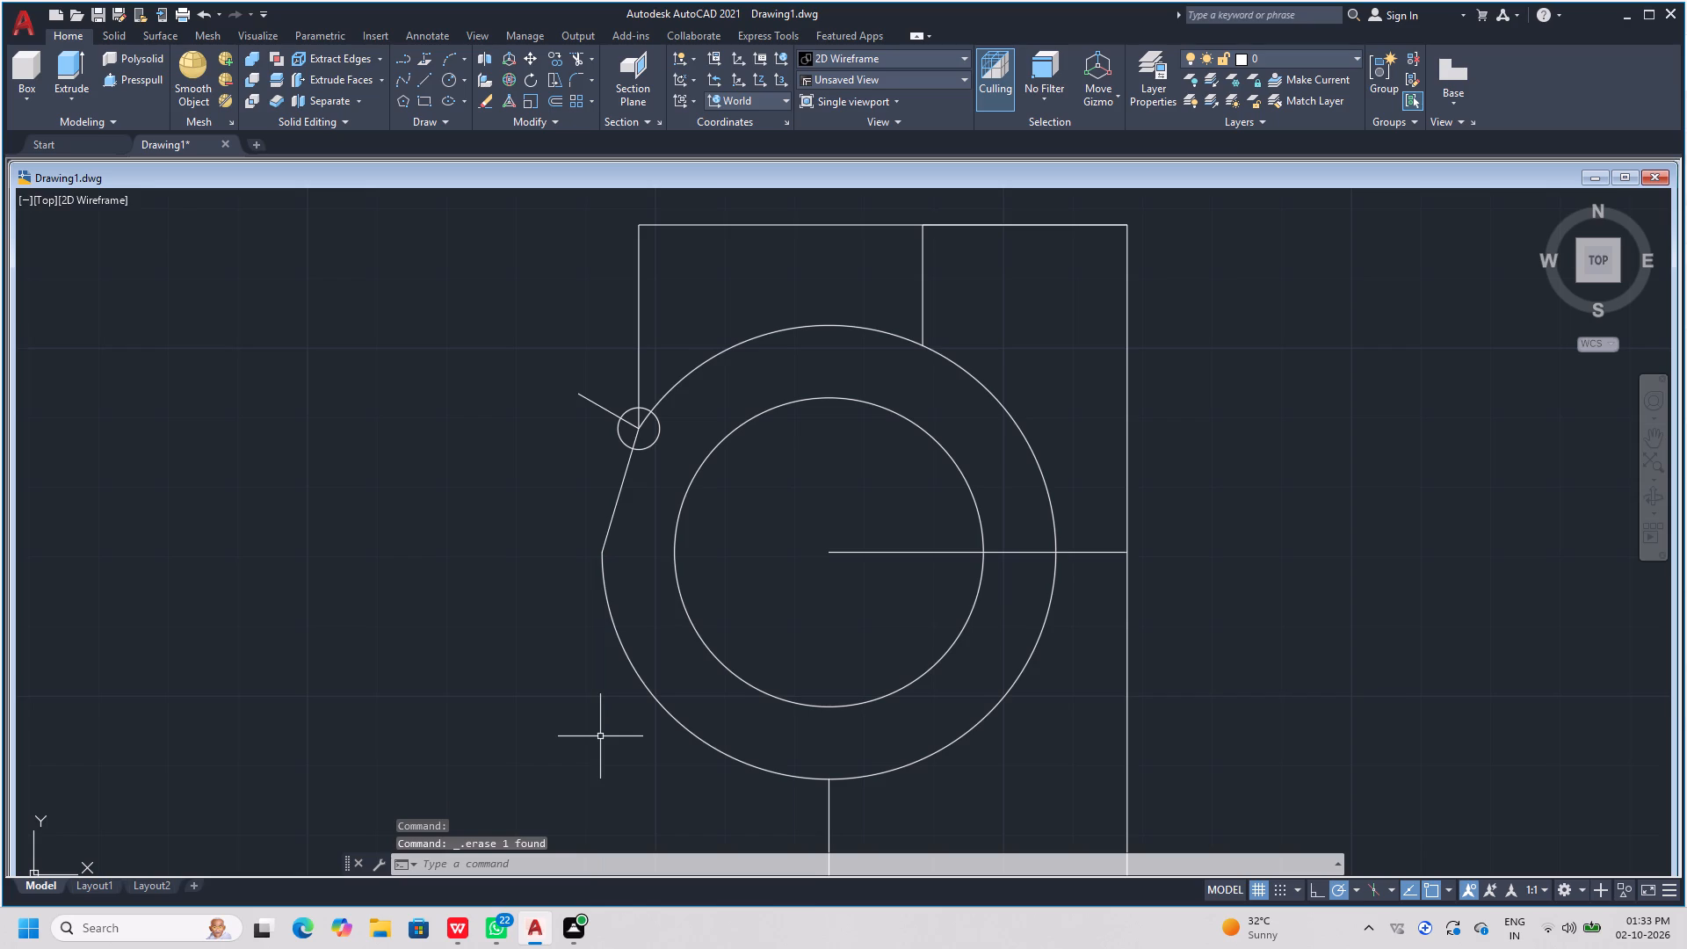
left_click(618, 498)
key("Delete")
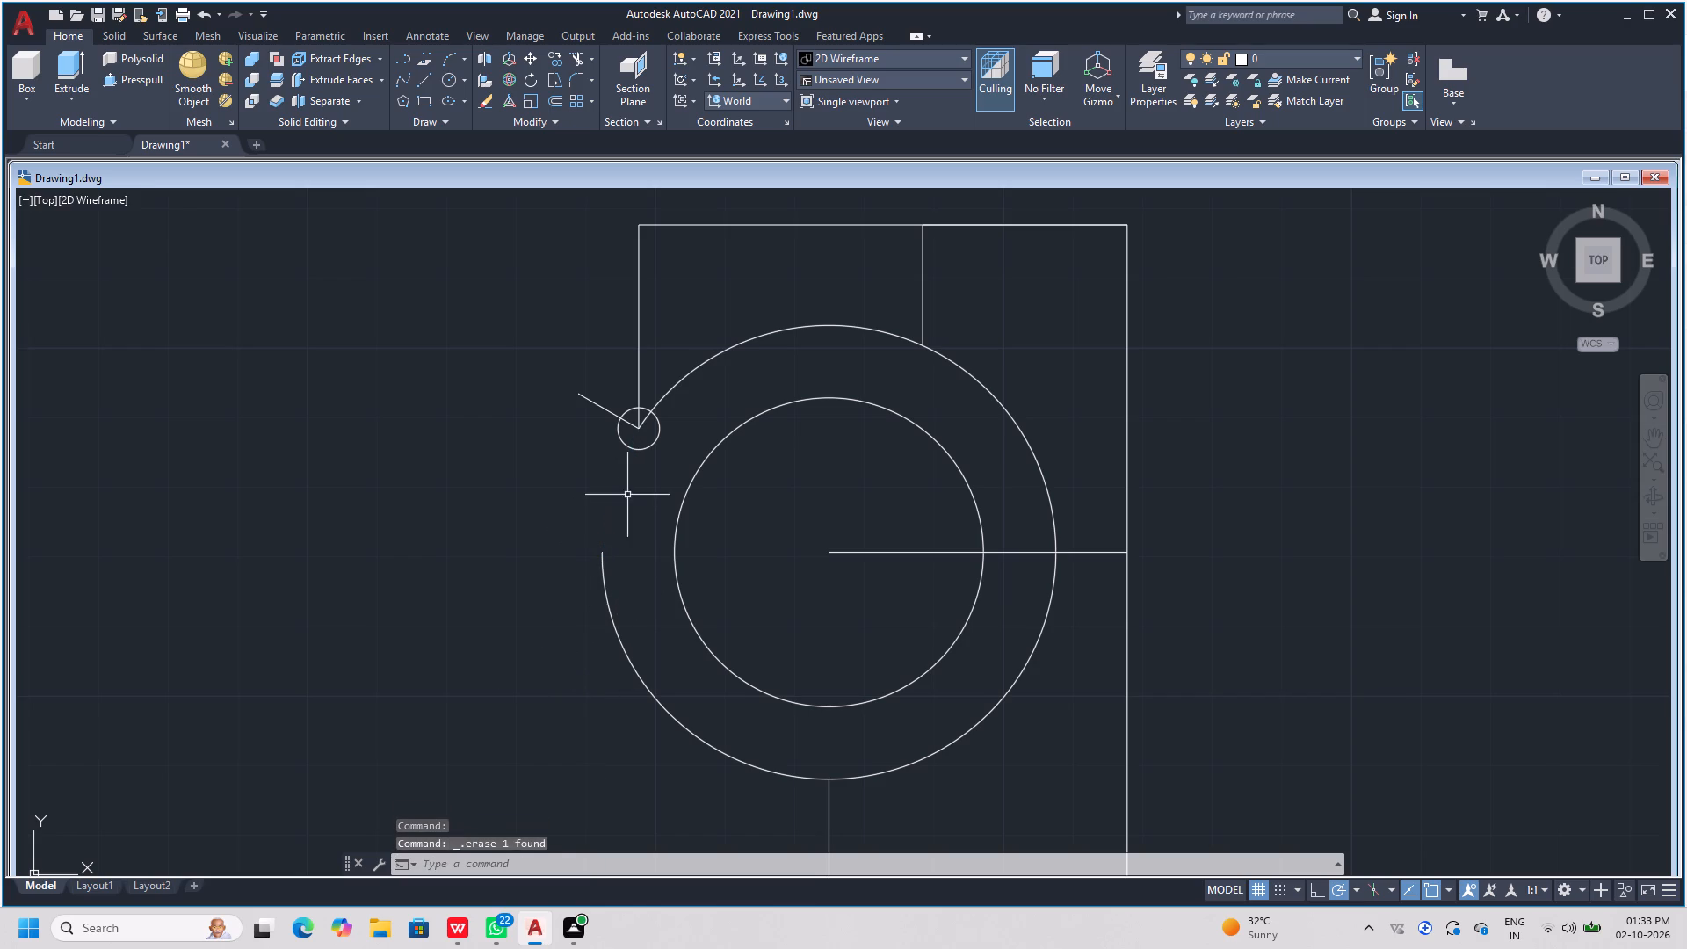
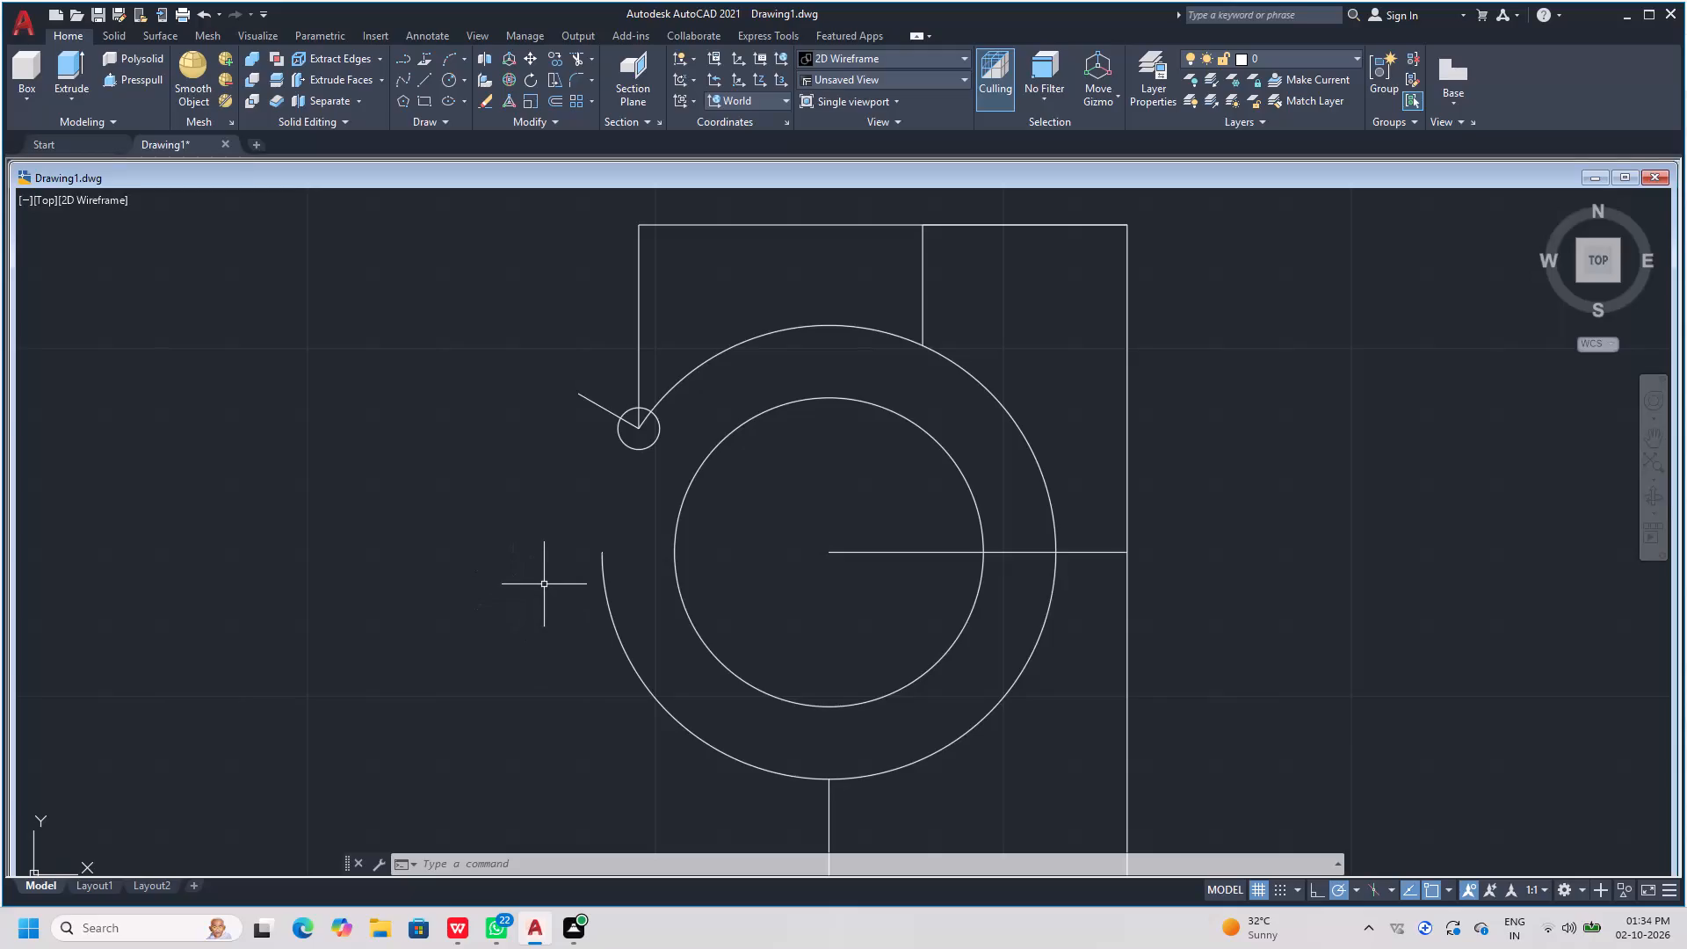
Draw a line starting from the shared centre of the two large circles out toward the left side of the part.
type("l")
key("space")
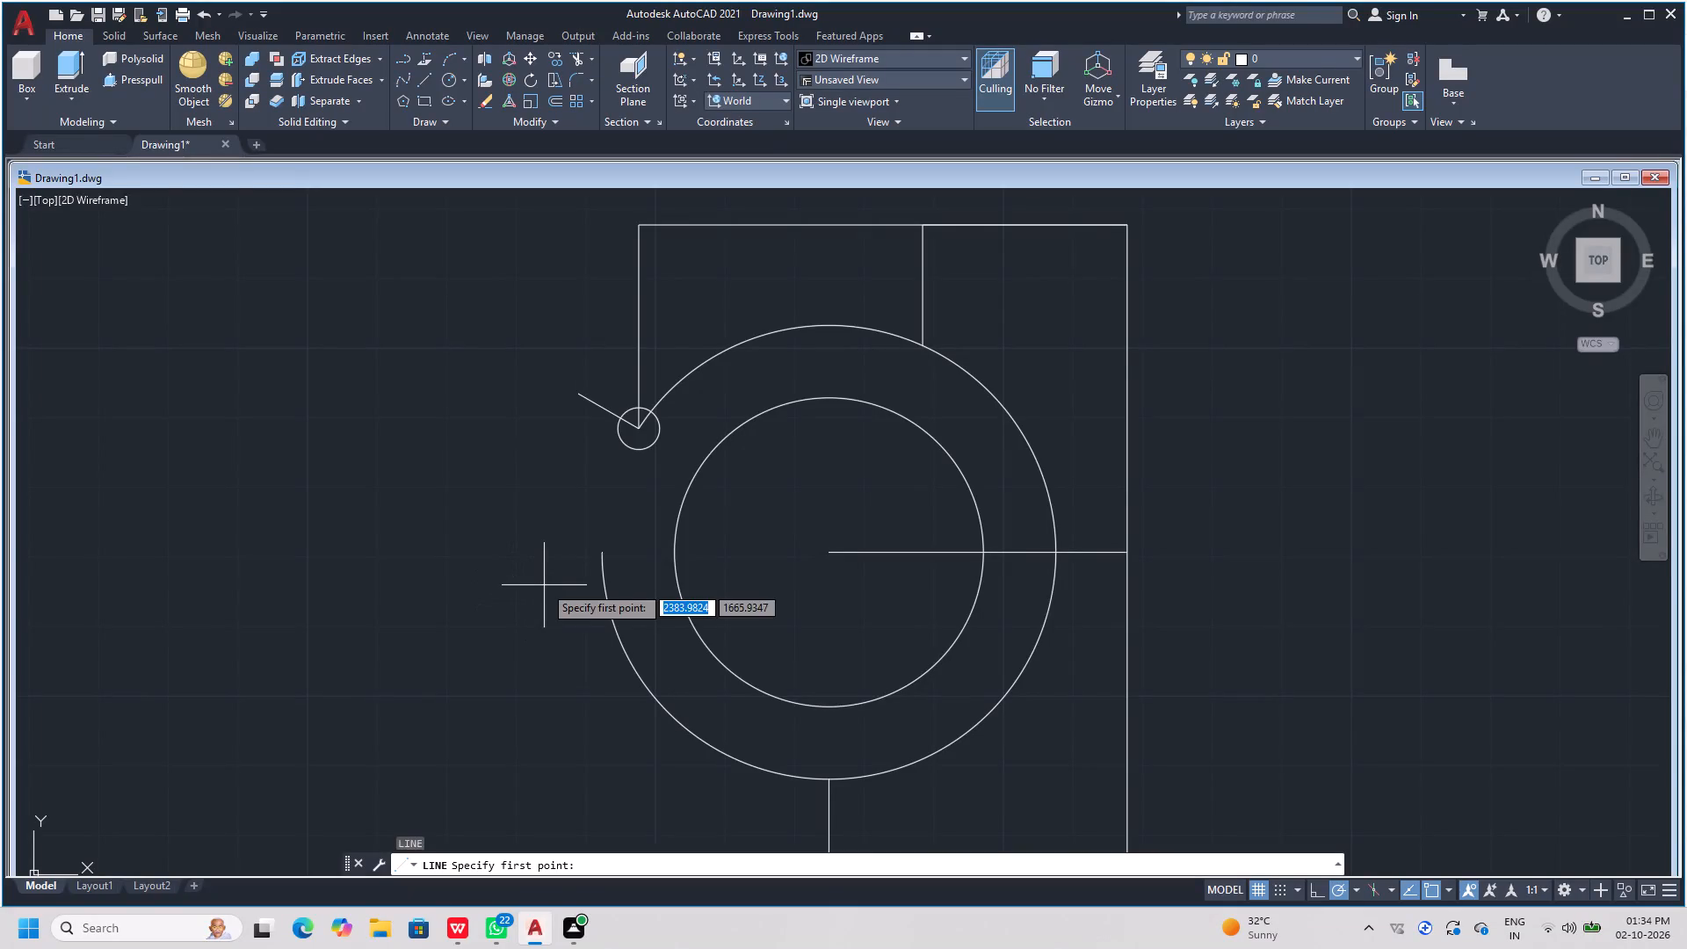
left_click(827, 556)
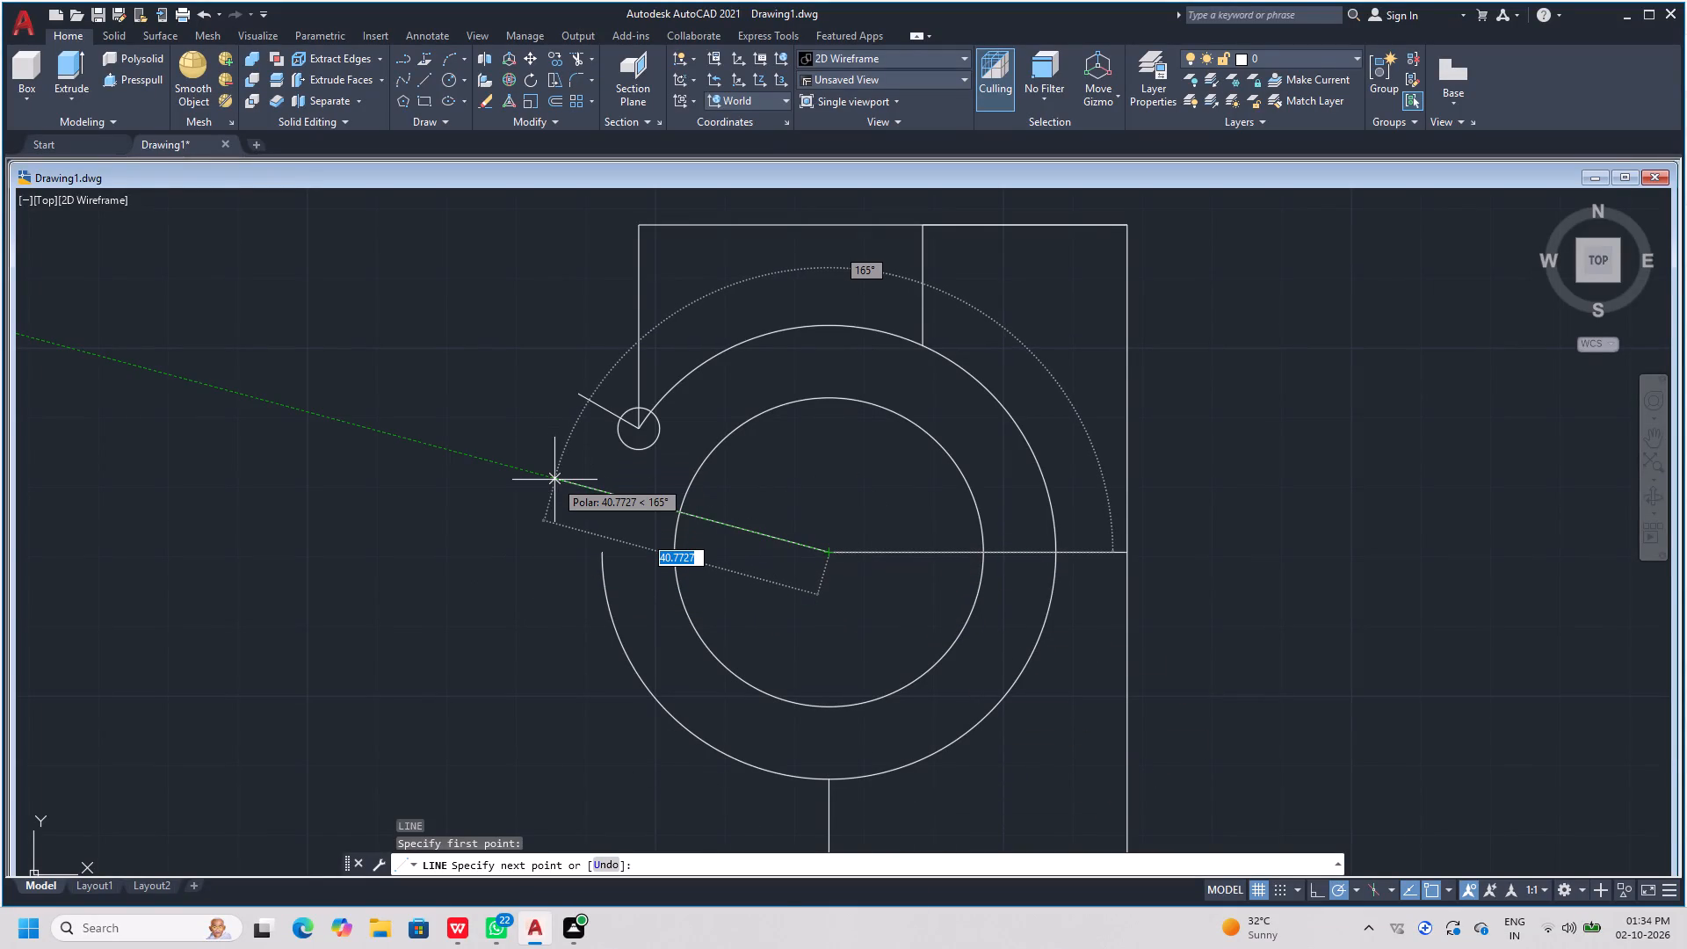
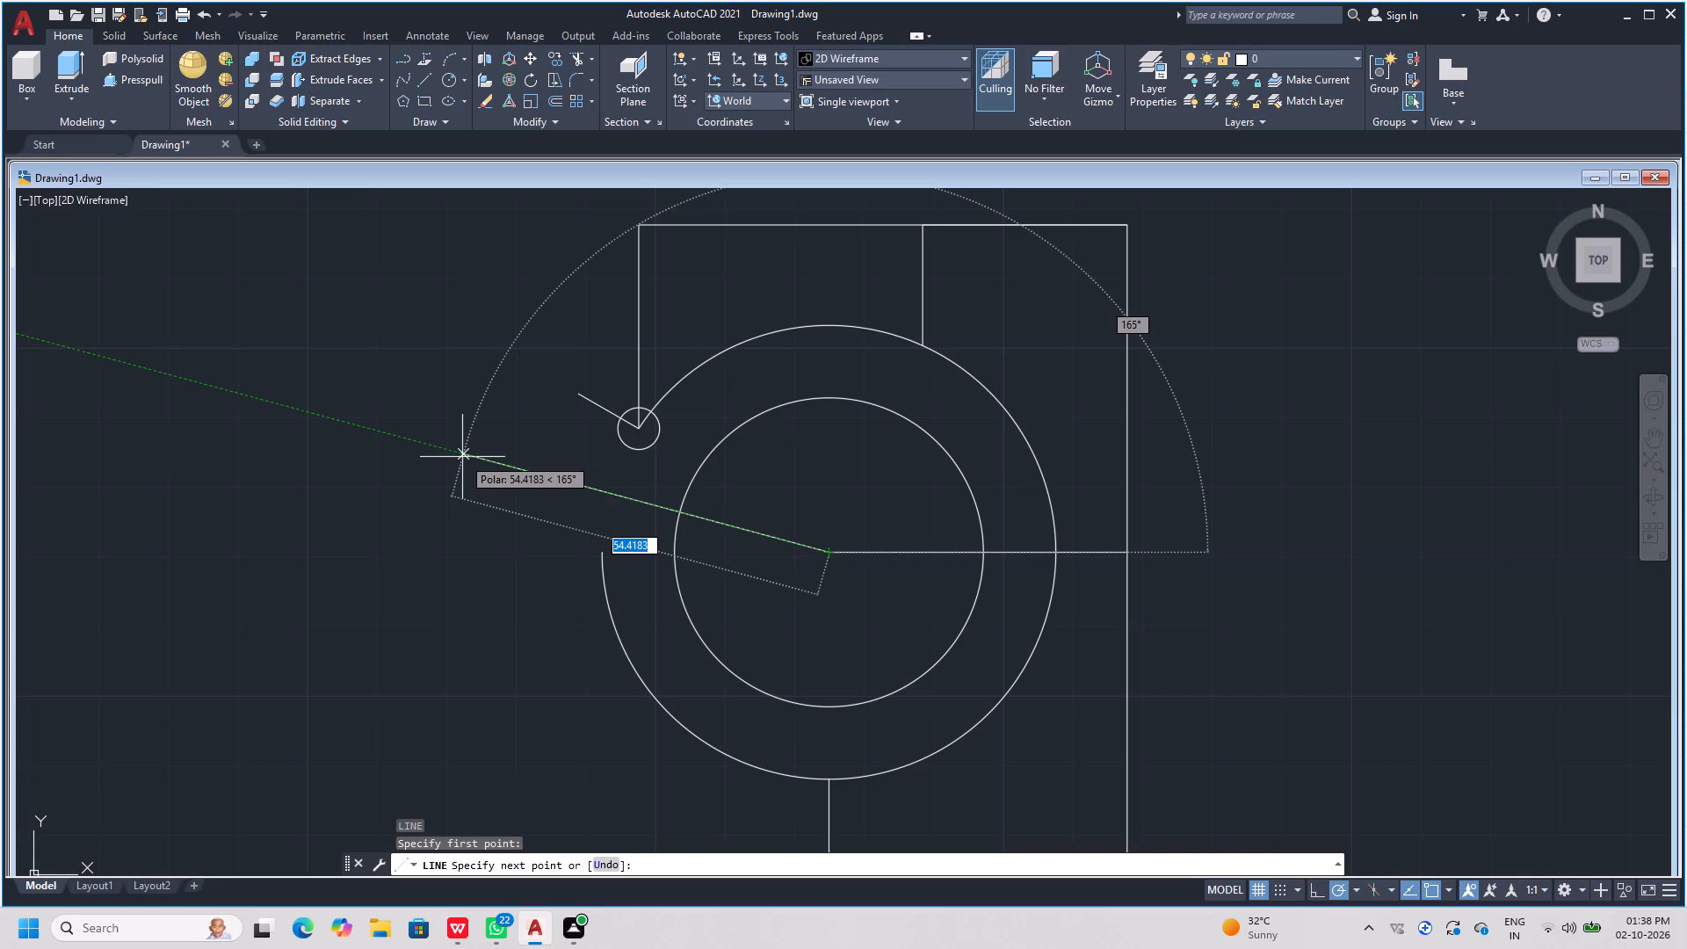
Finish the line from the large circles' centre about 54.42 units long at 165°, beyond the outer arc.
left_click(462, 457)
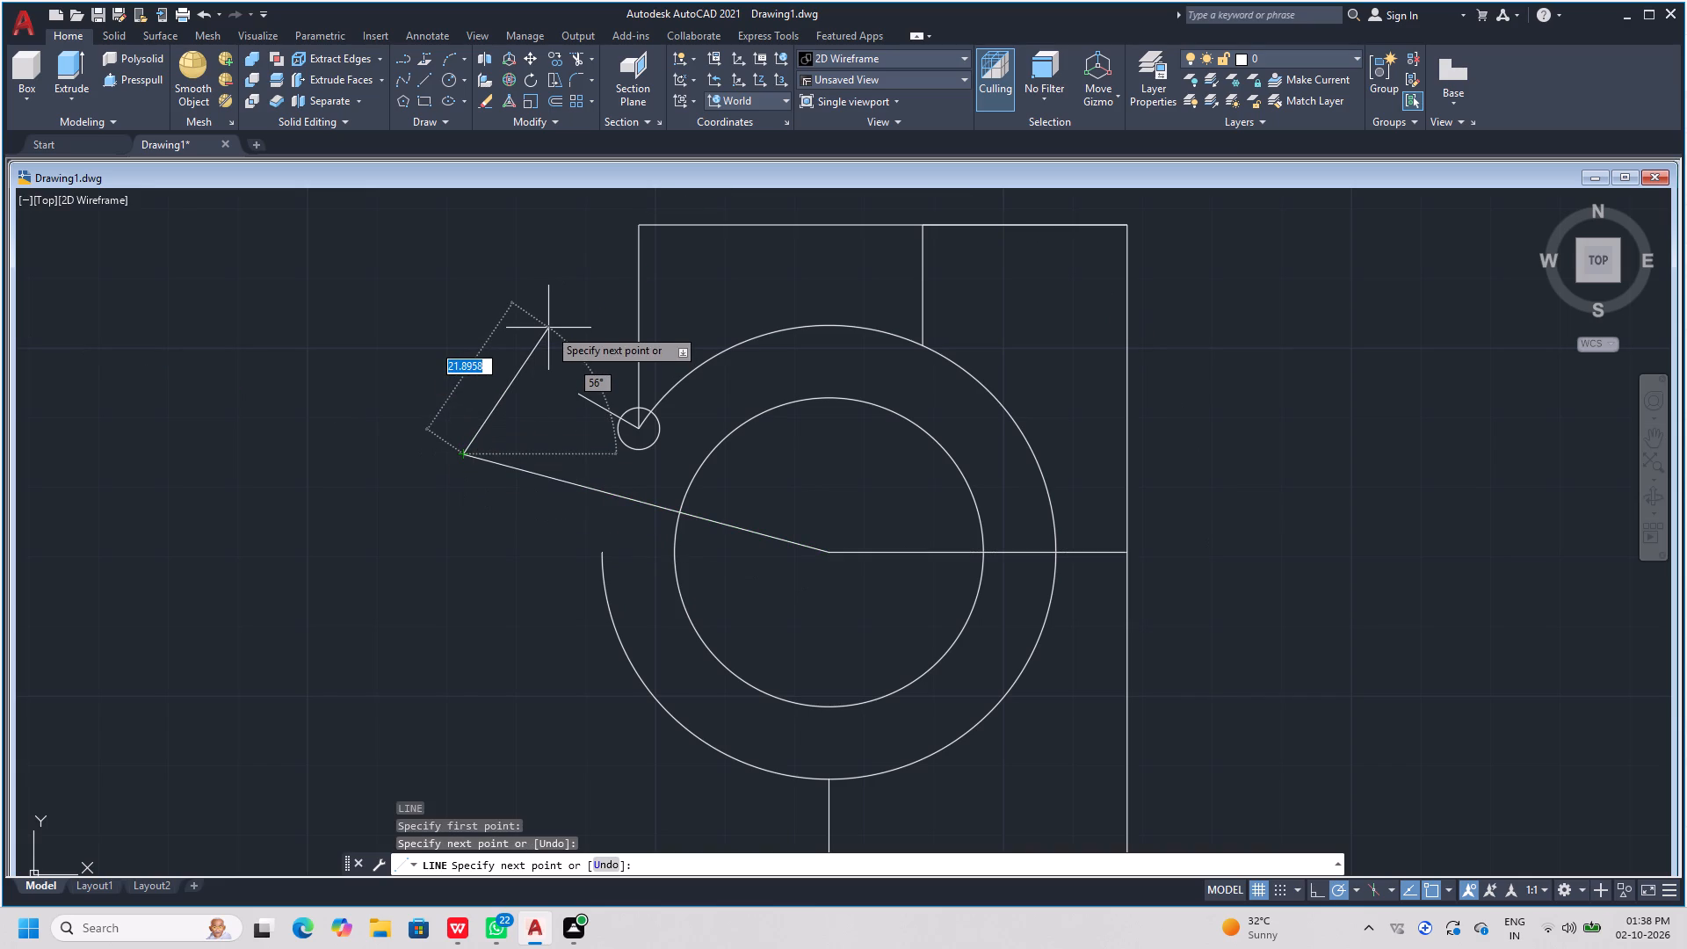
key("Return")
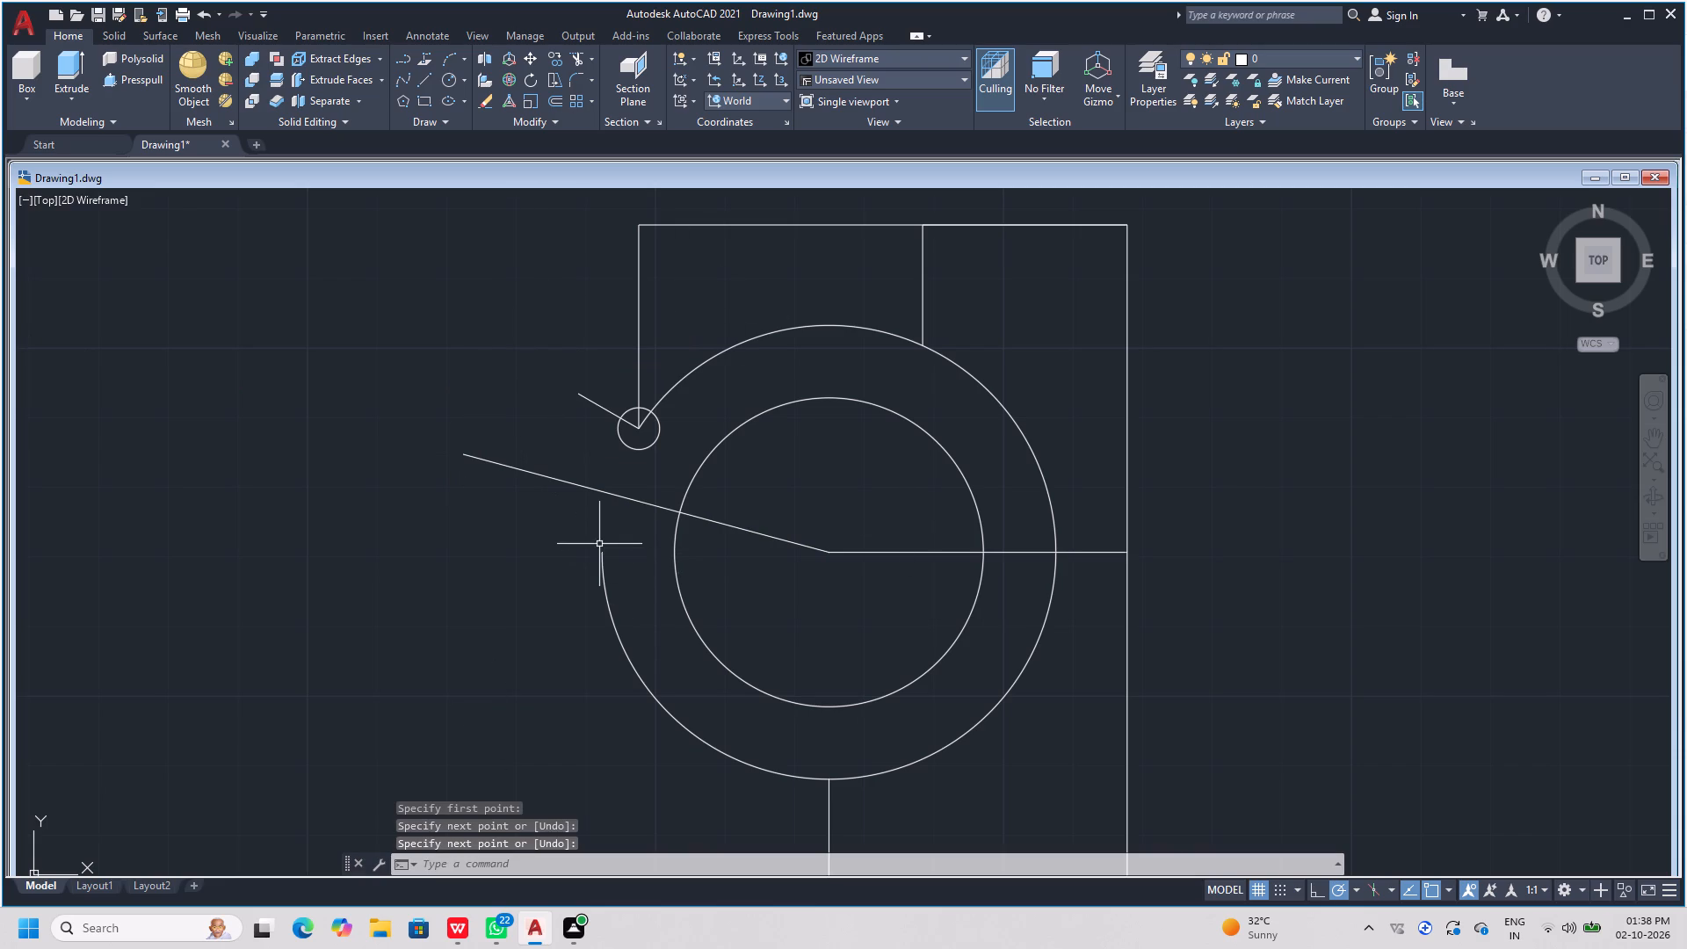
Draw a line starting from the left endpoint of the part's bottom horizontal edge.
scroll(547, 465, "down", 1)
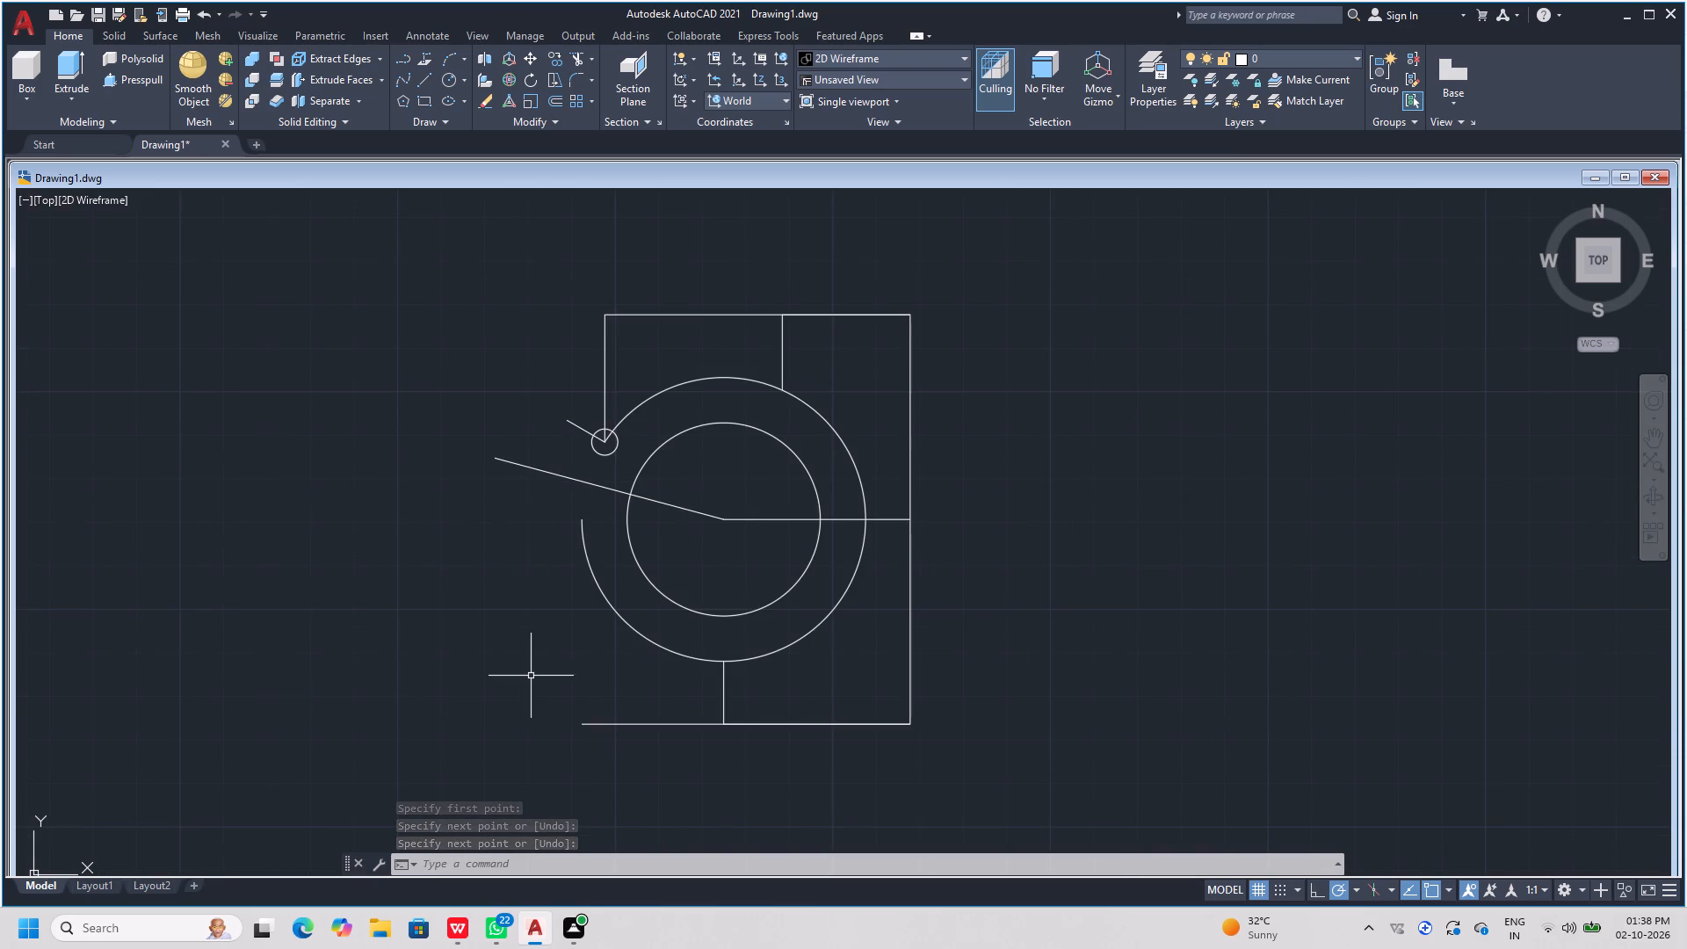
key("Return")
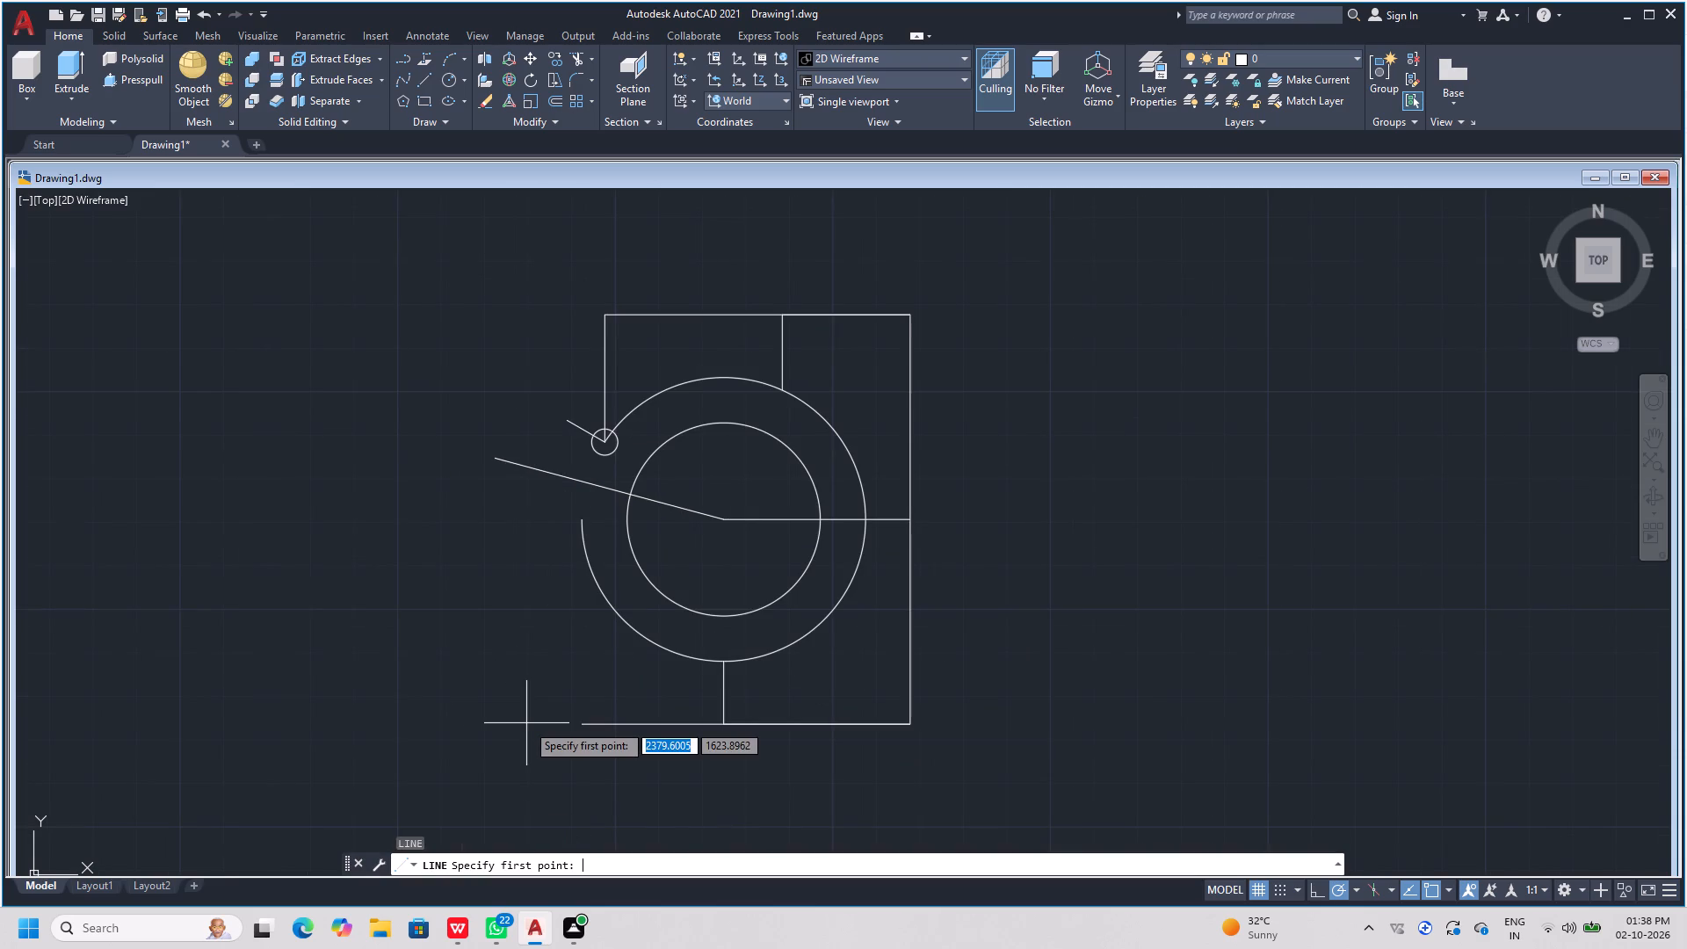
left_click(585, 728)
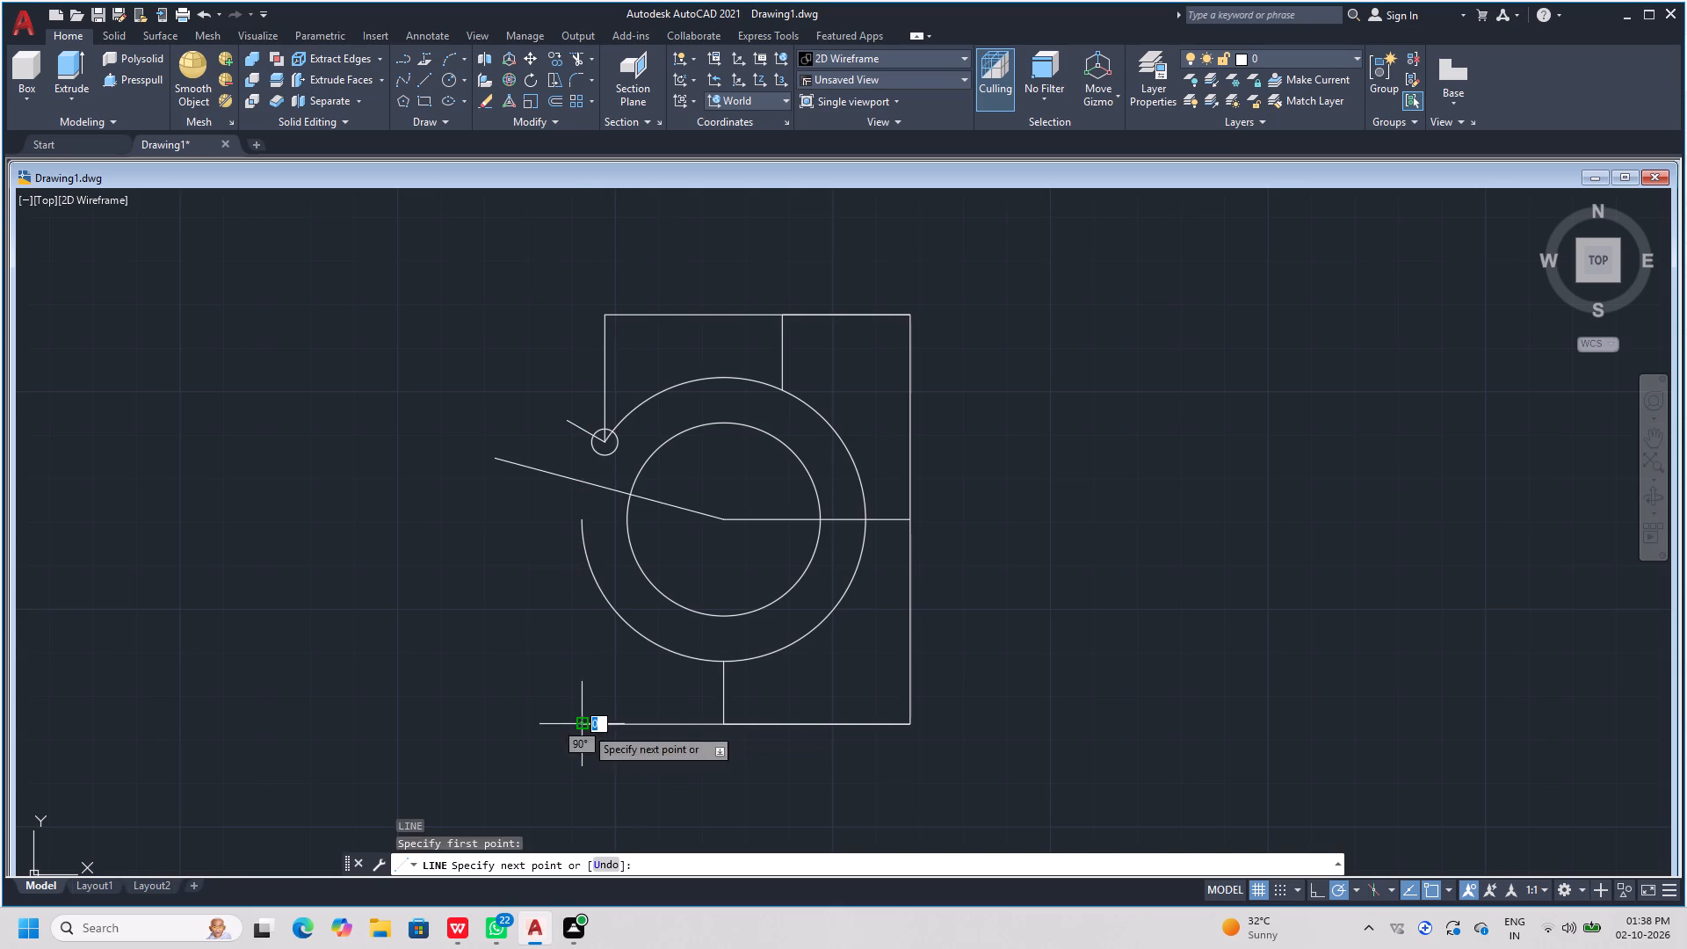
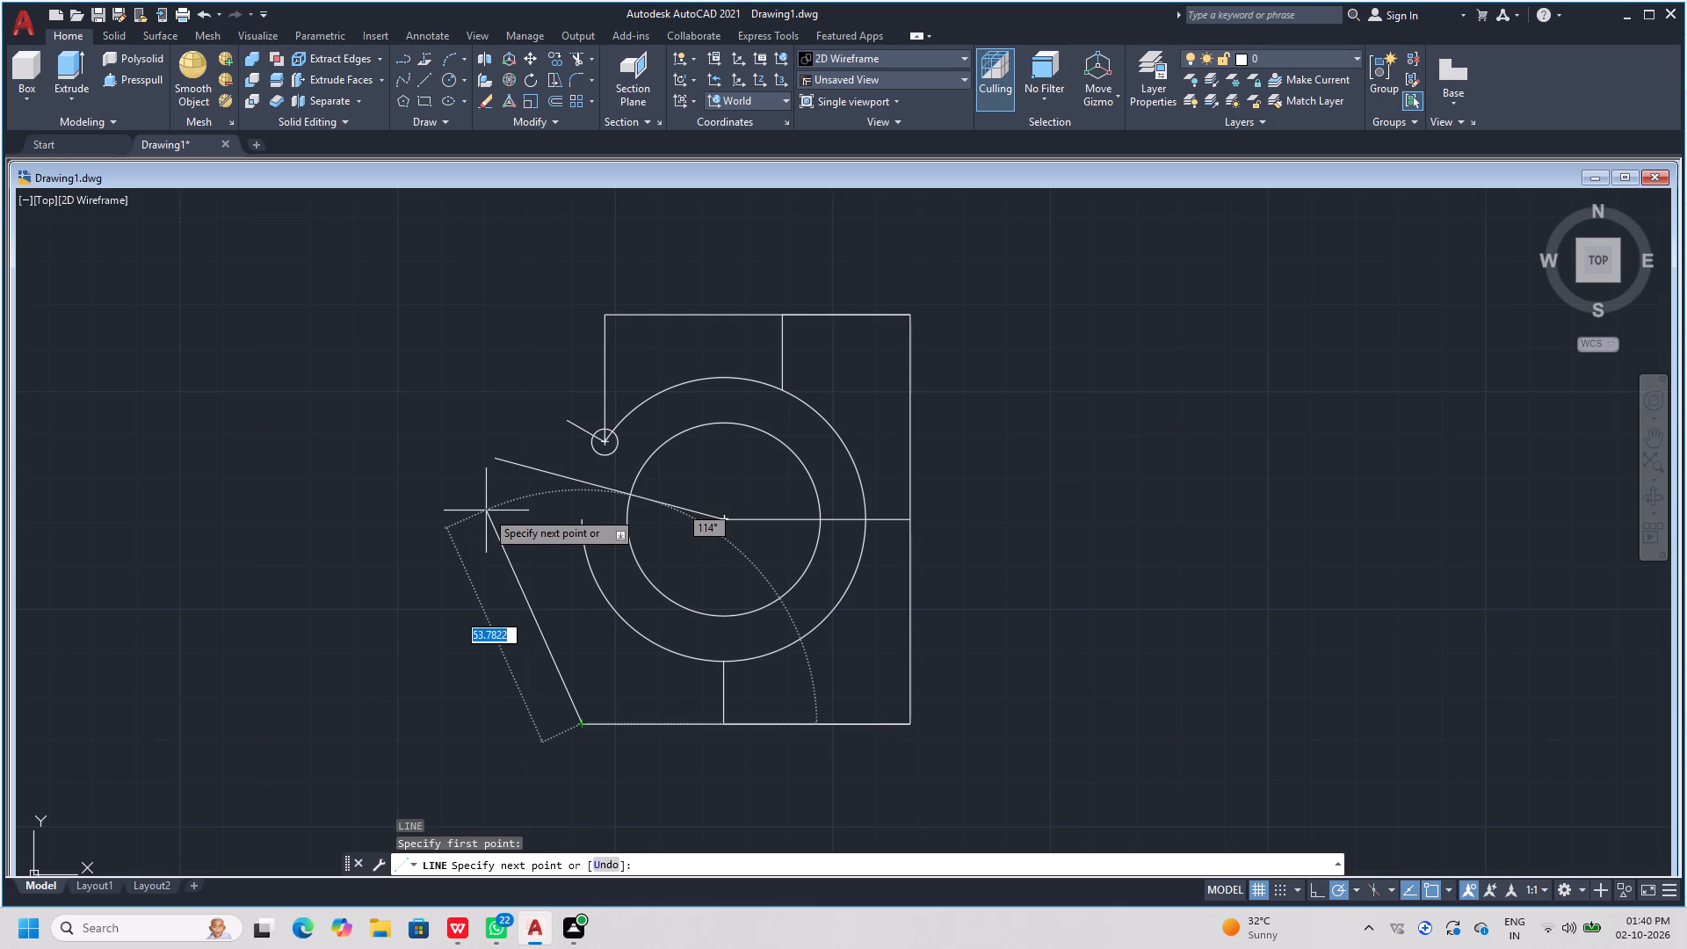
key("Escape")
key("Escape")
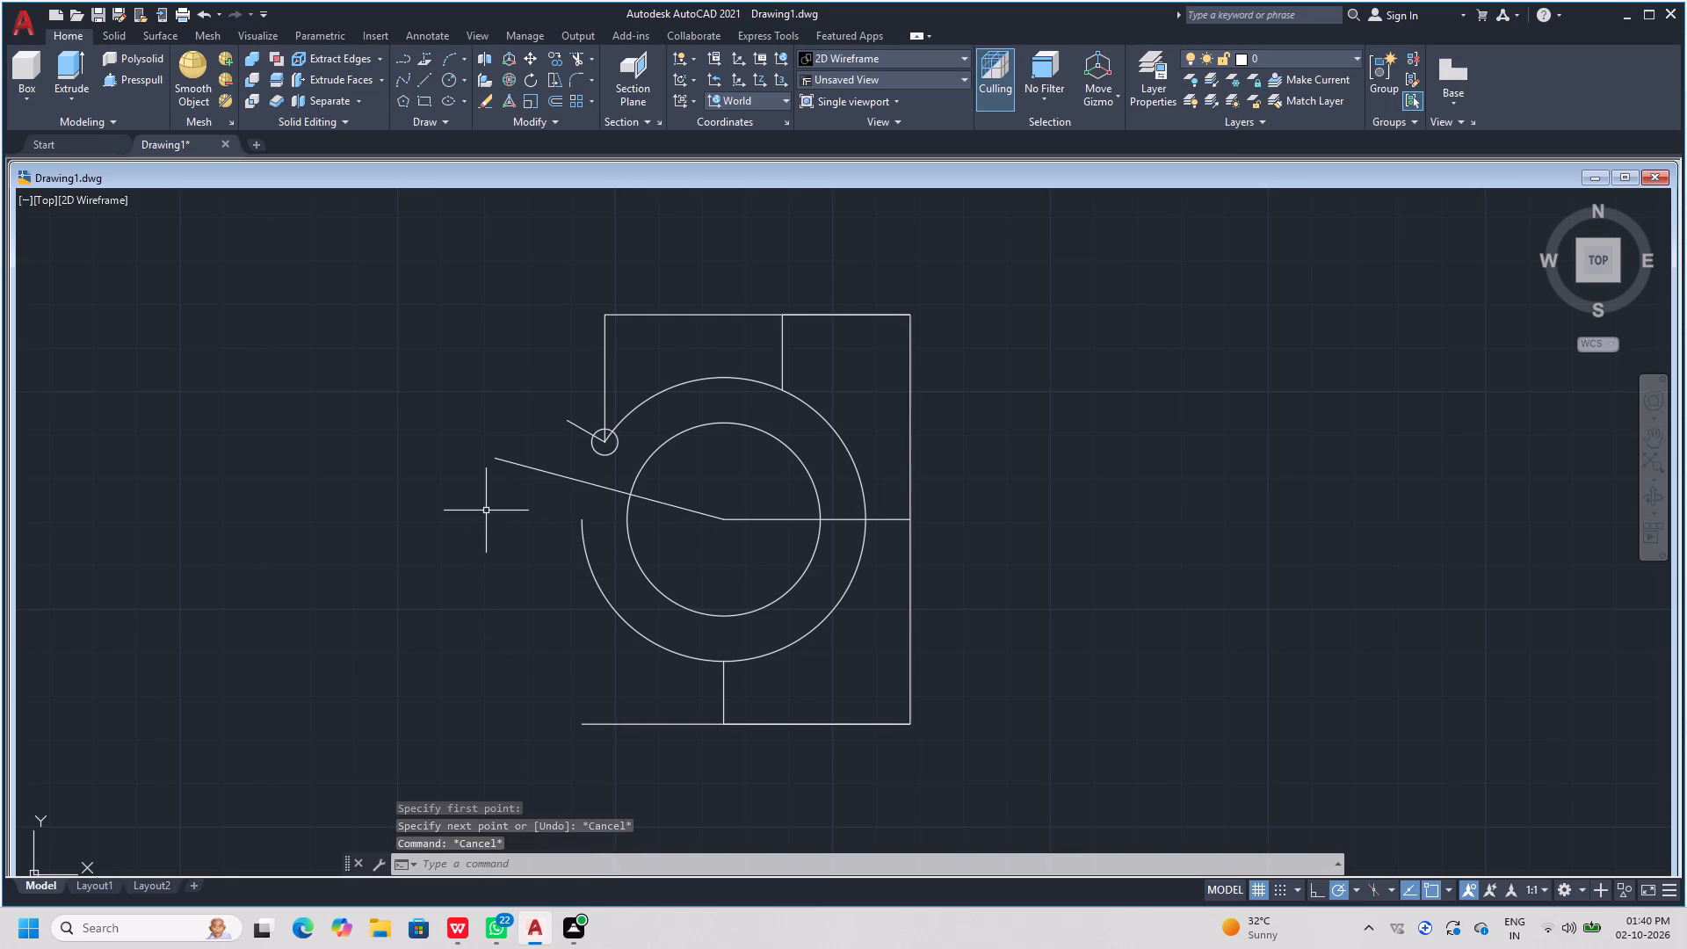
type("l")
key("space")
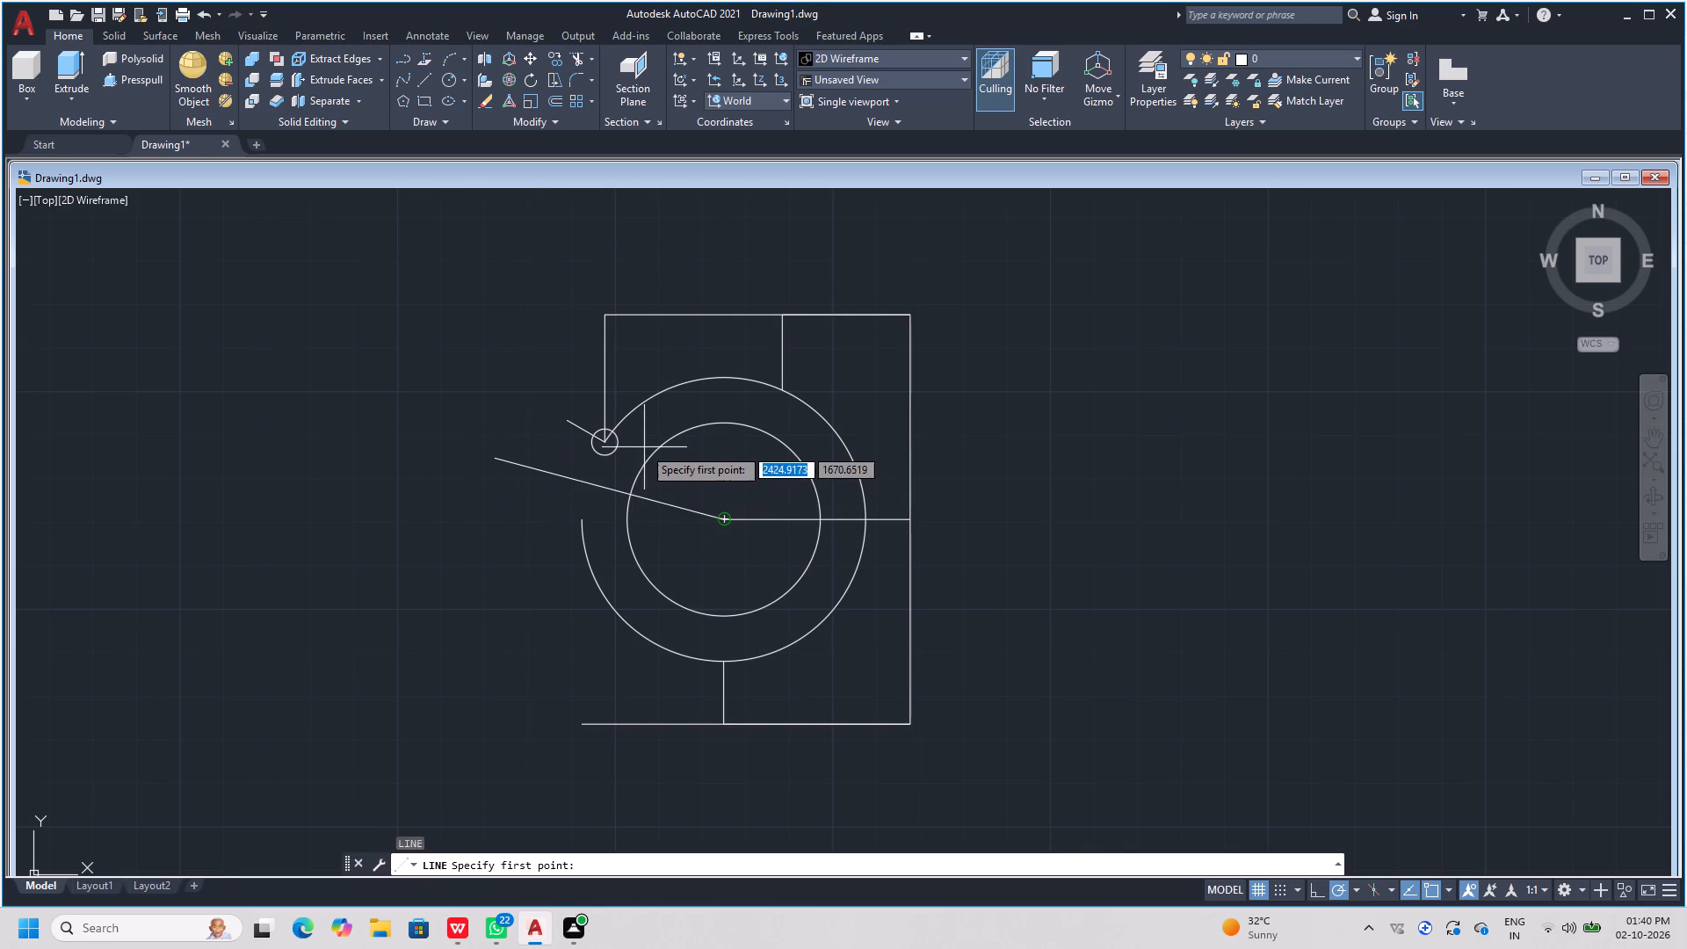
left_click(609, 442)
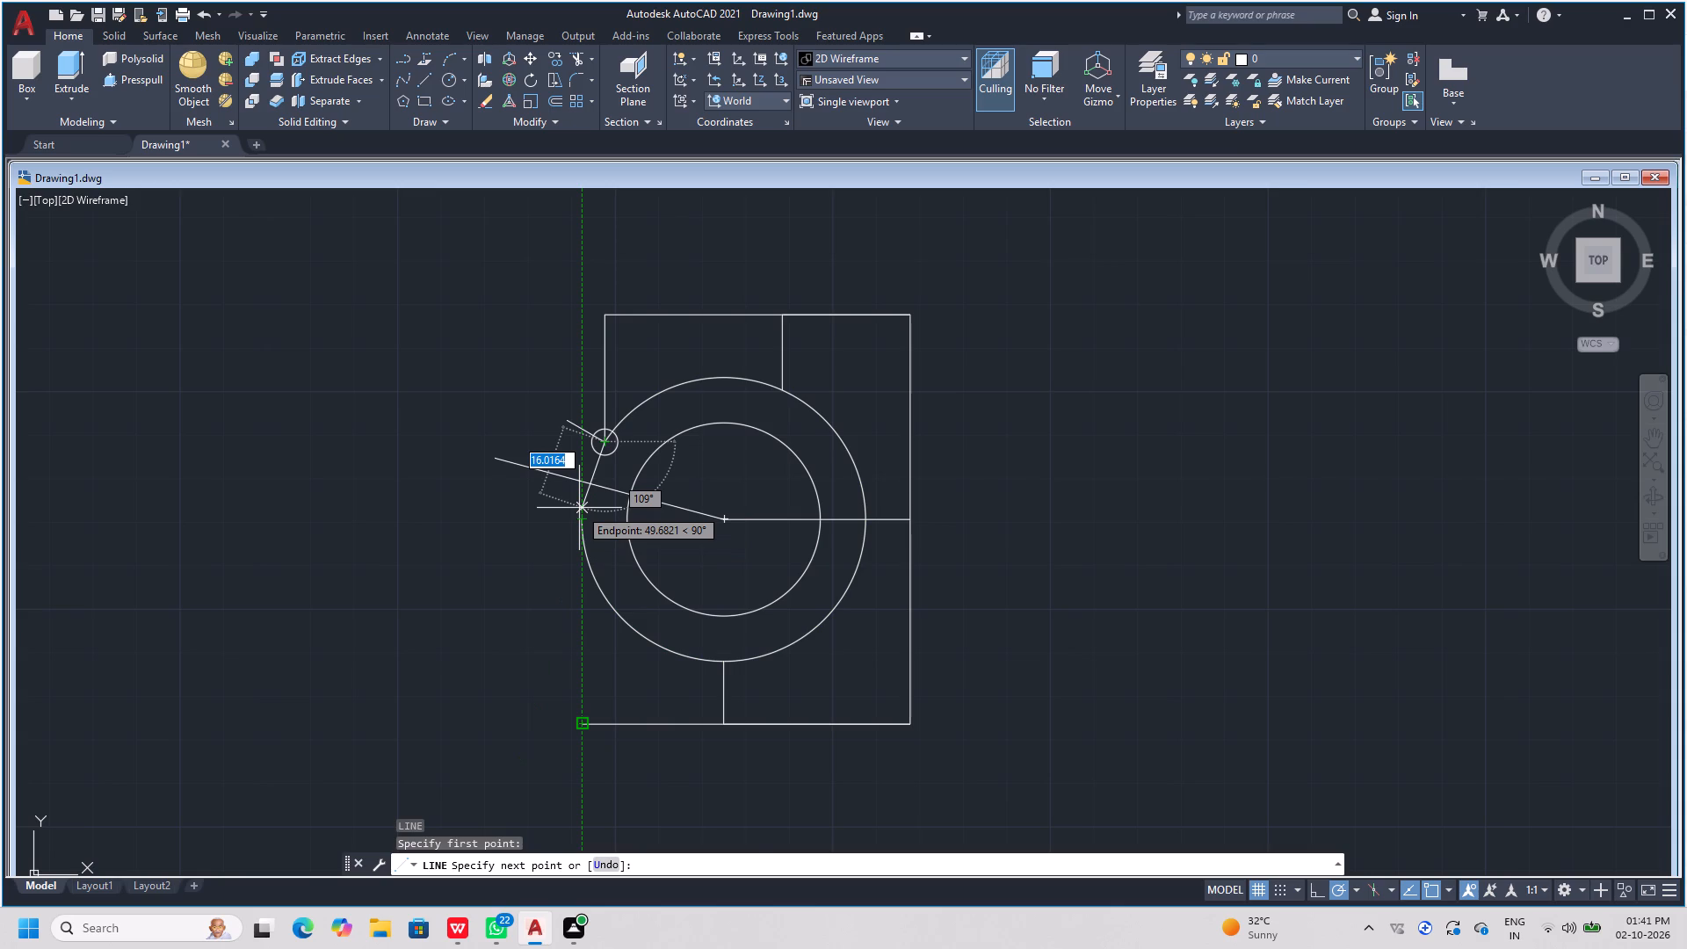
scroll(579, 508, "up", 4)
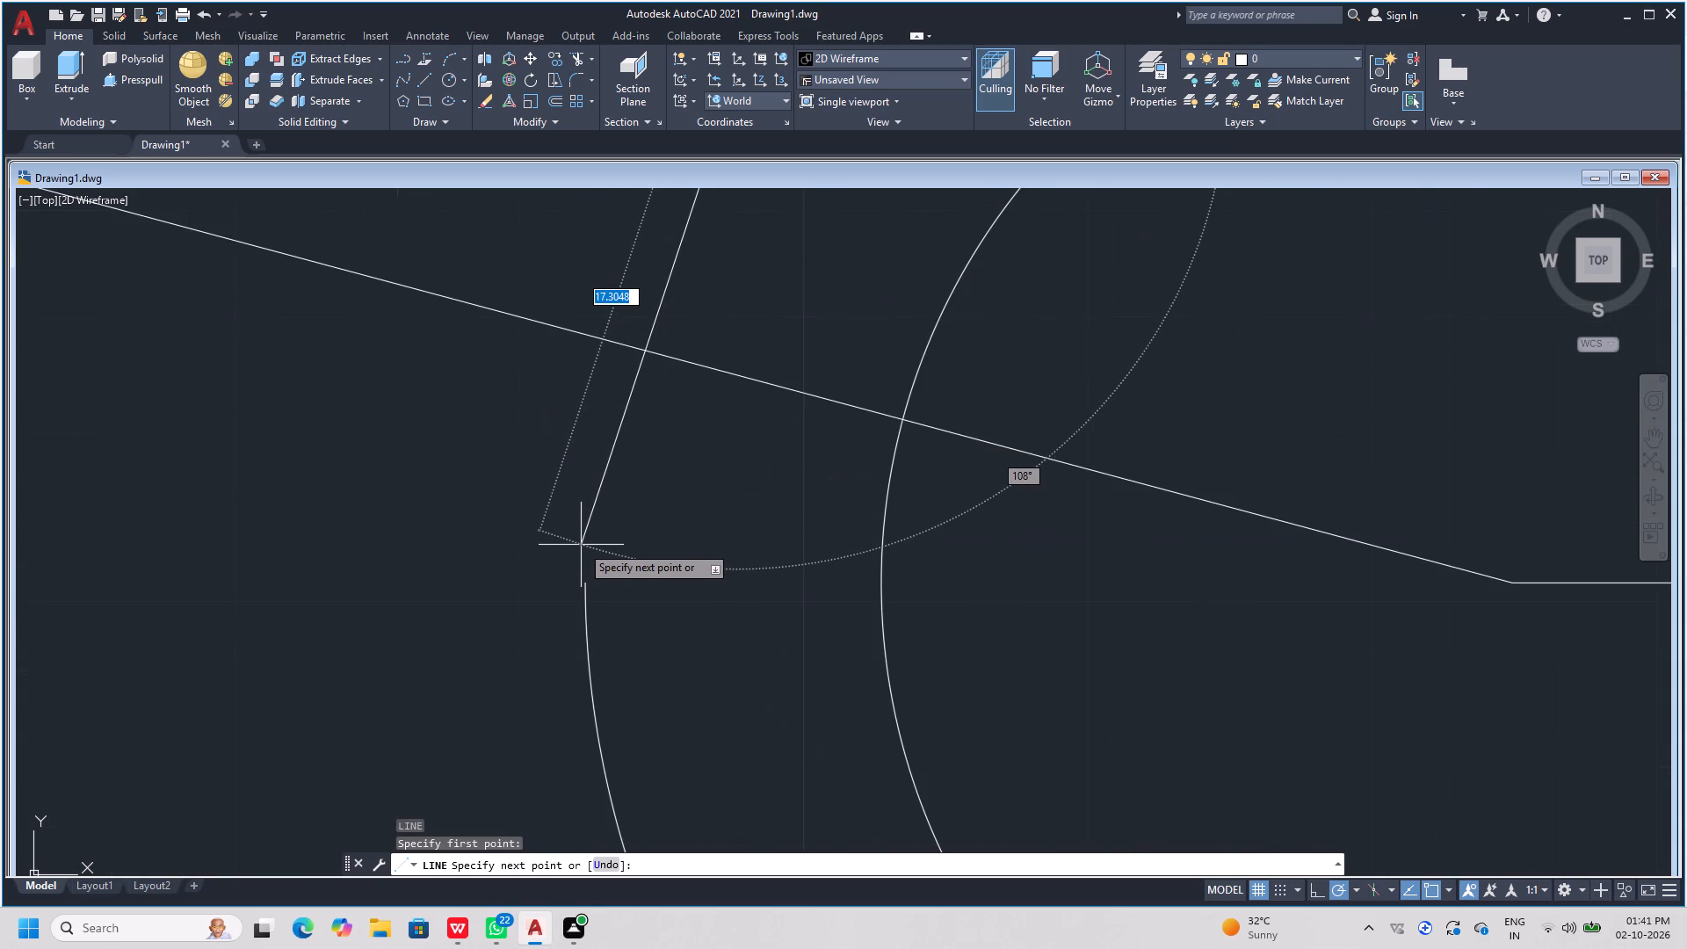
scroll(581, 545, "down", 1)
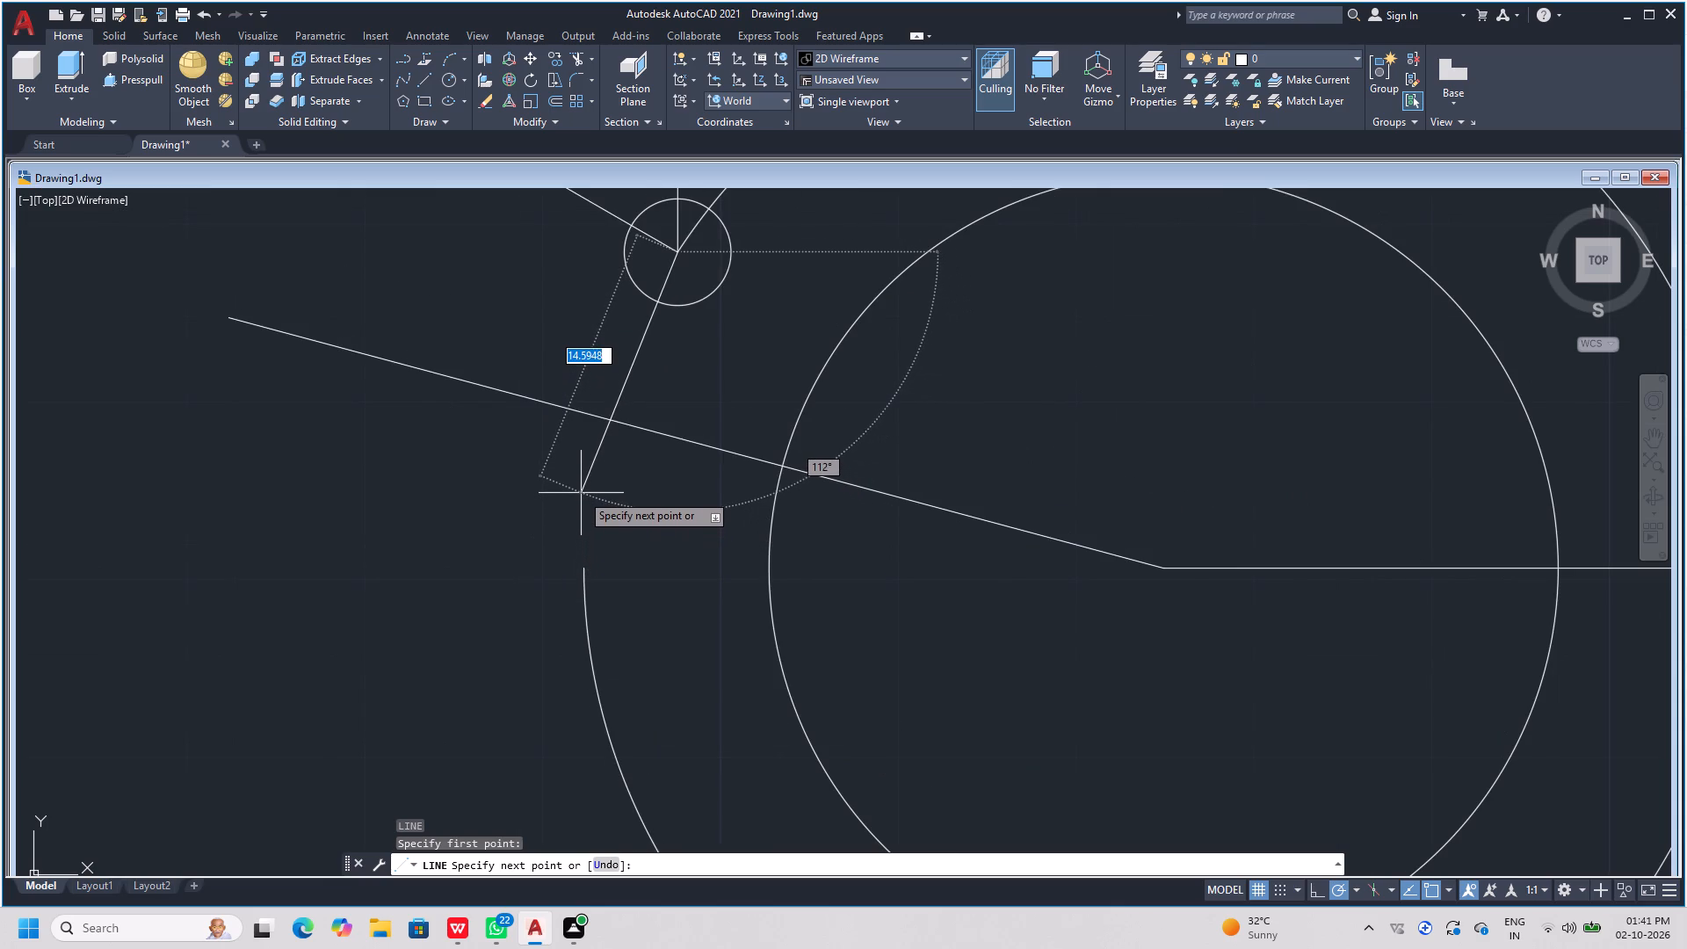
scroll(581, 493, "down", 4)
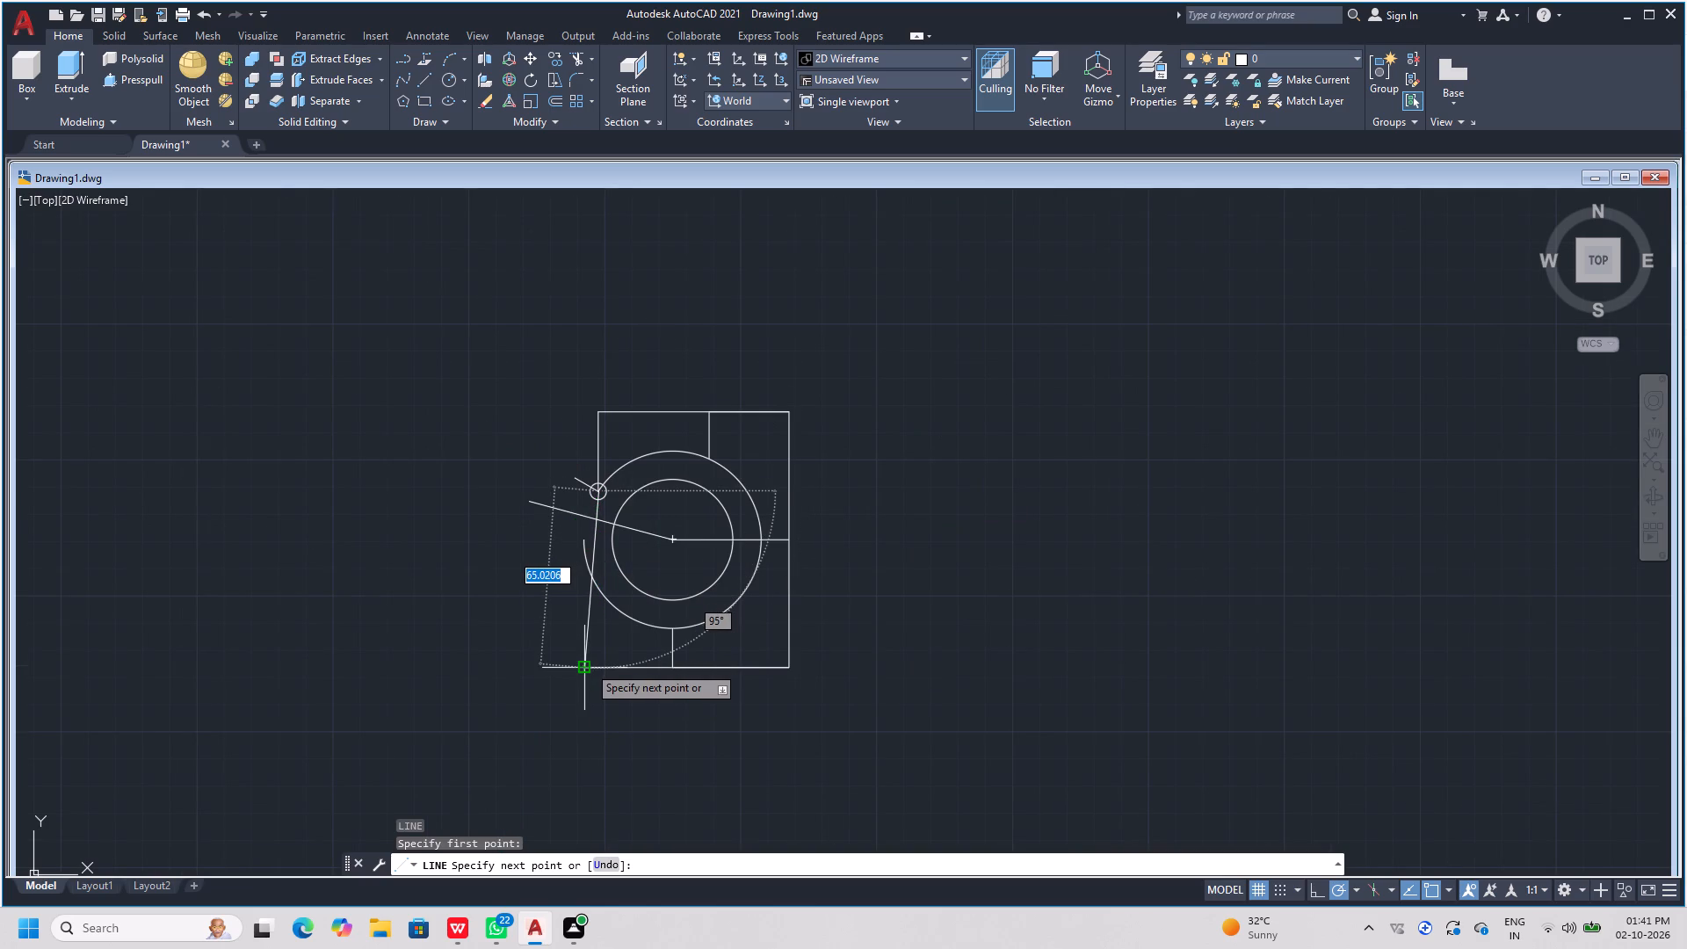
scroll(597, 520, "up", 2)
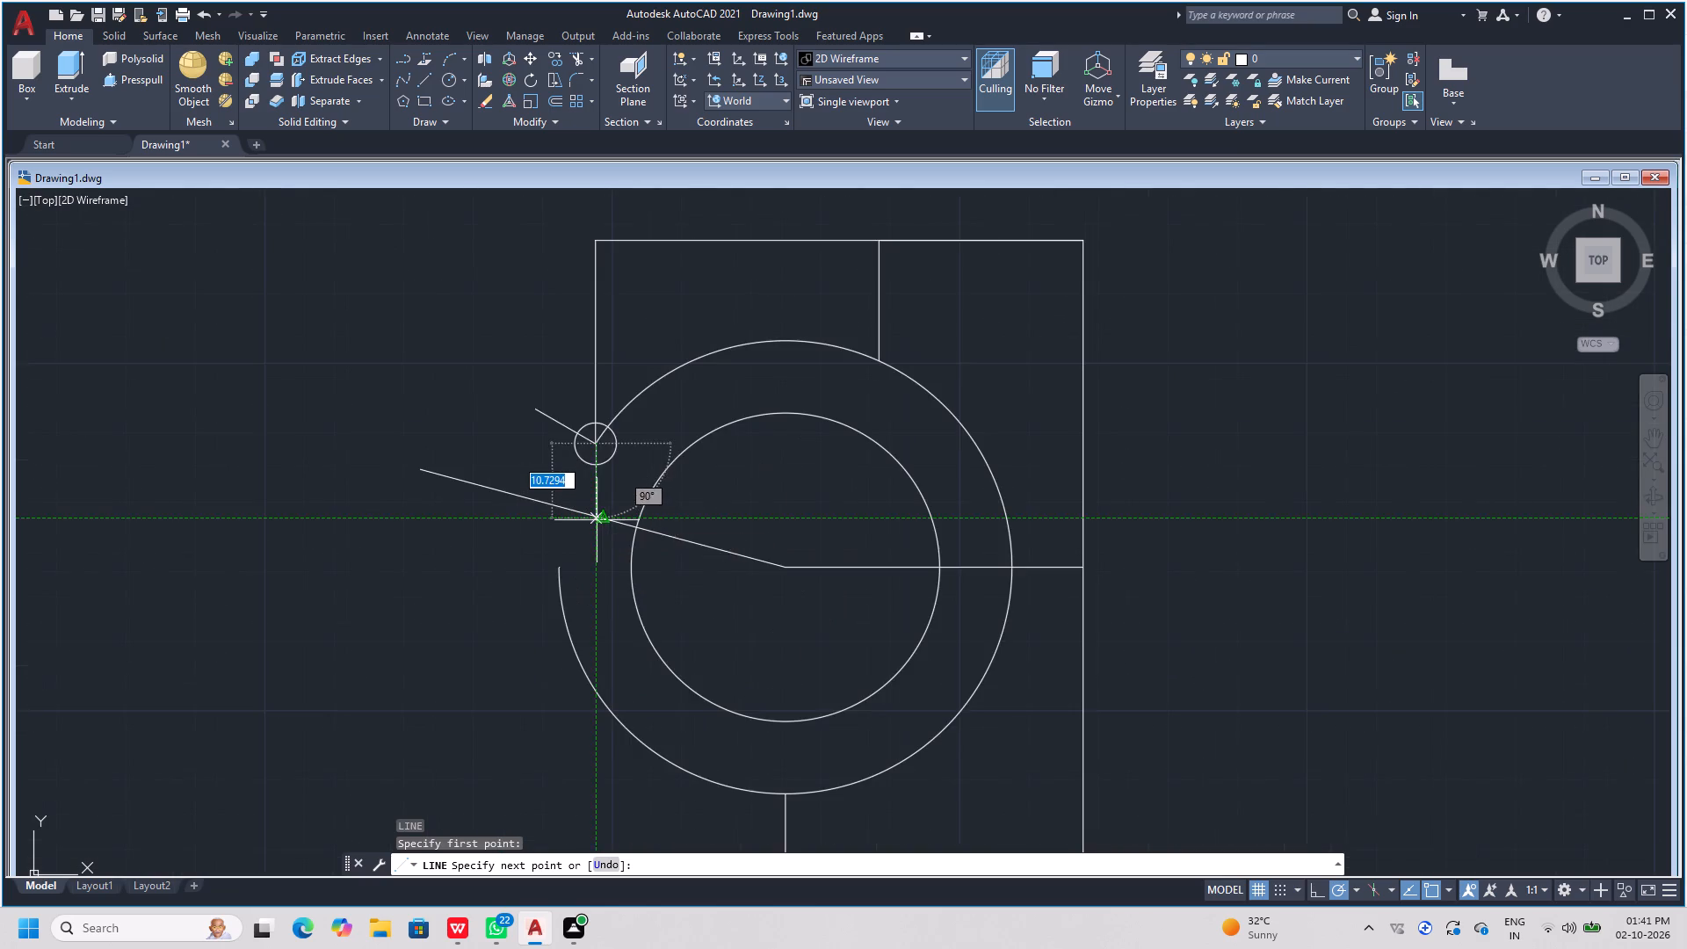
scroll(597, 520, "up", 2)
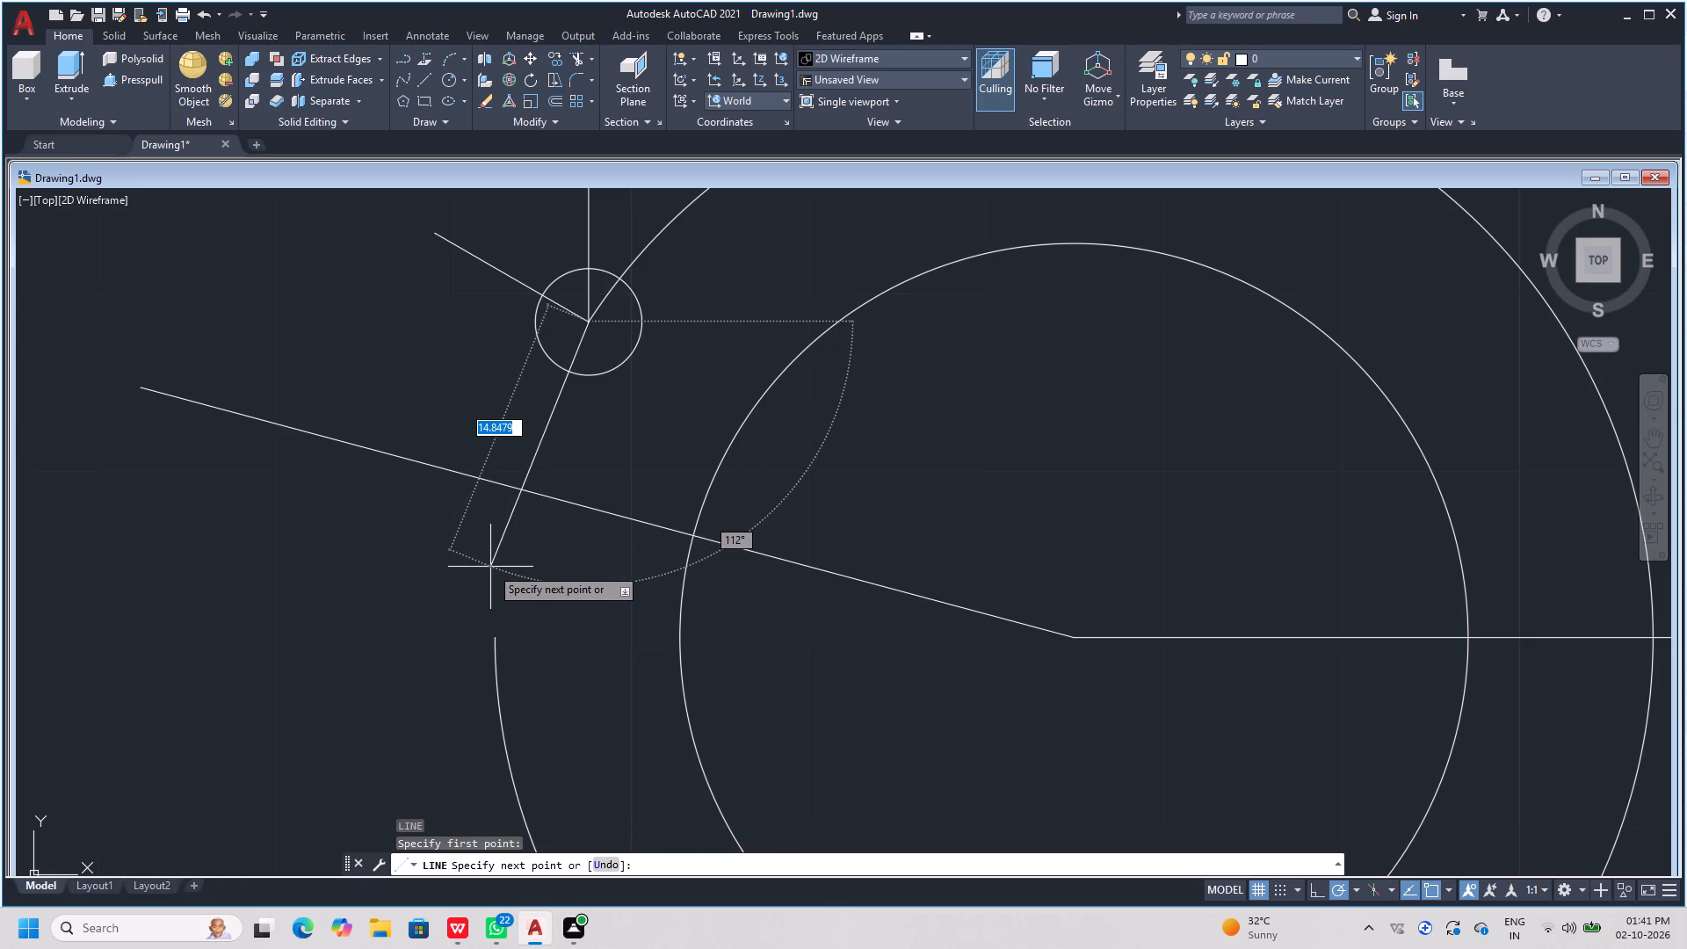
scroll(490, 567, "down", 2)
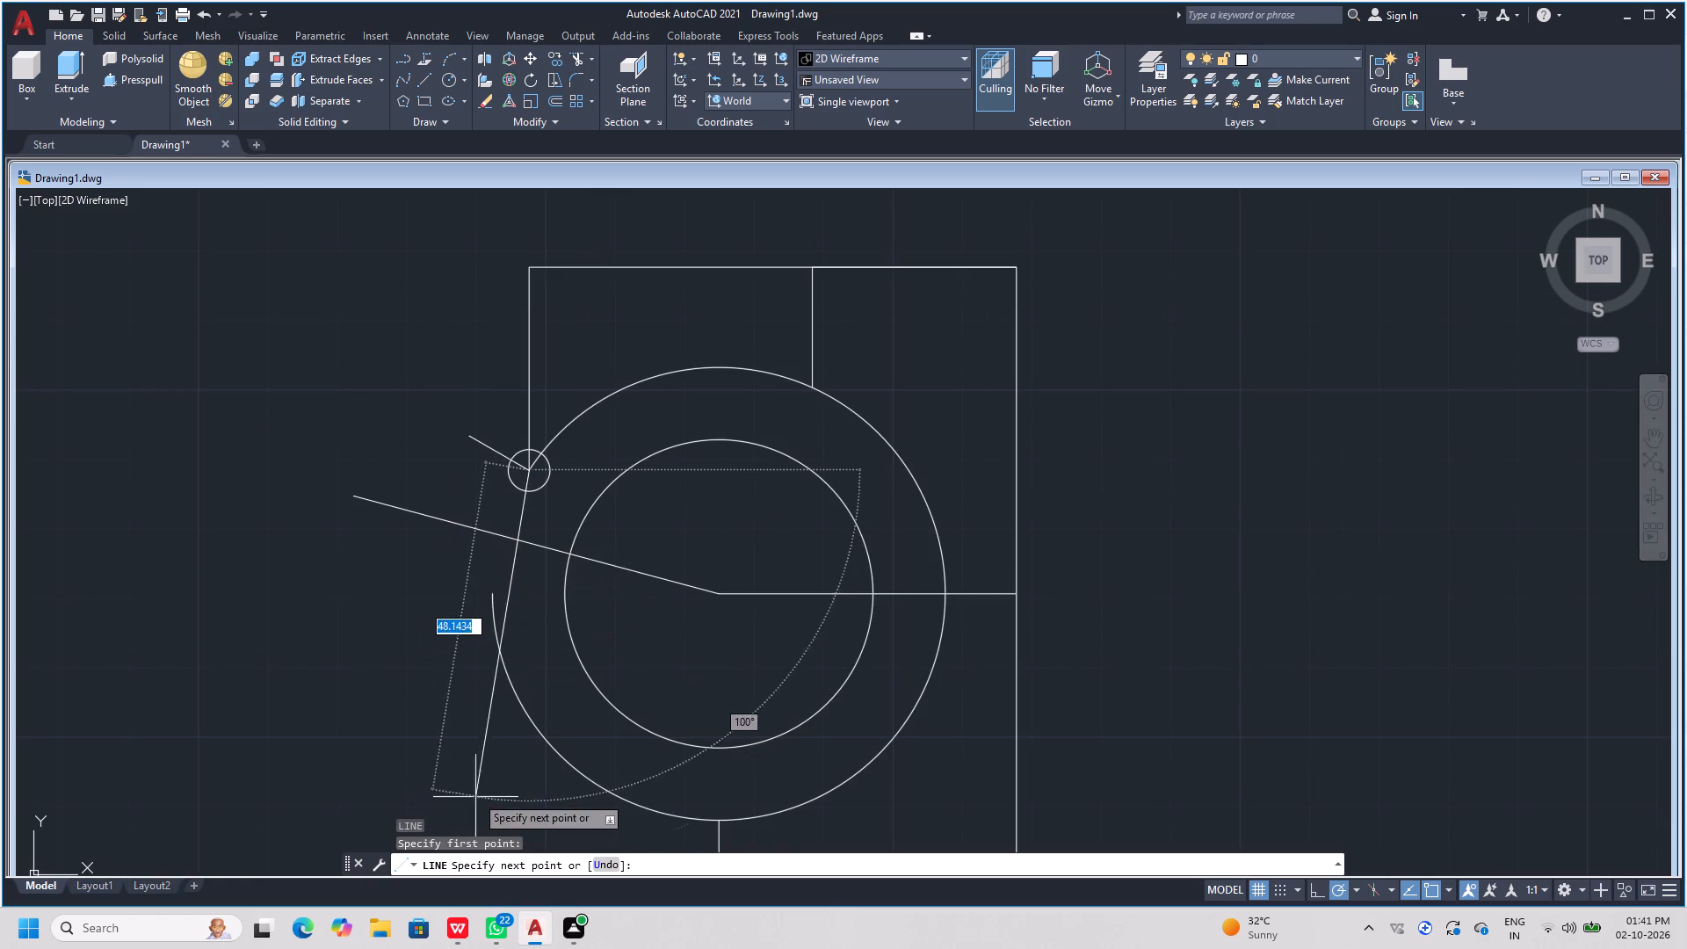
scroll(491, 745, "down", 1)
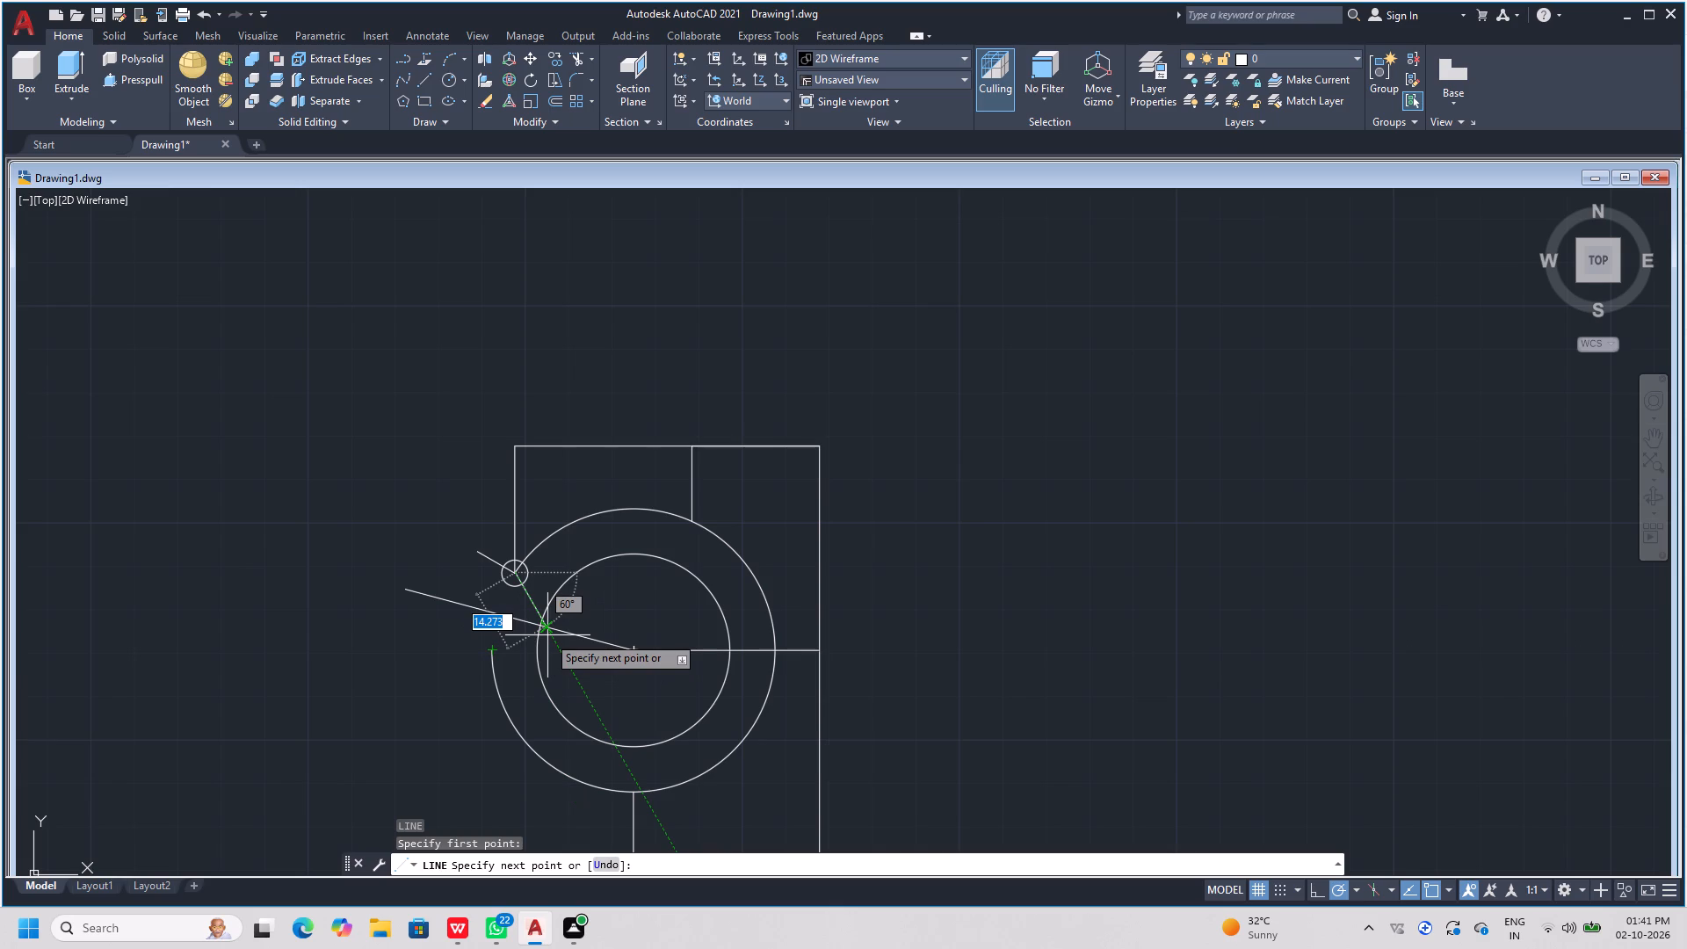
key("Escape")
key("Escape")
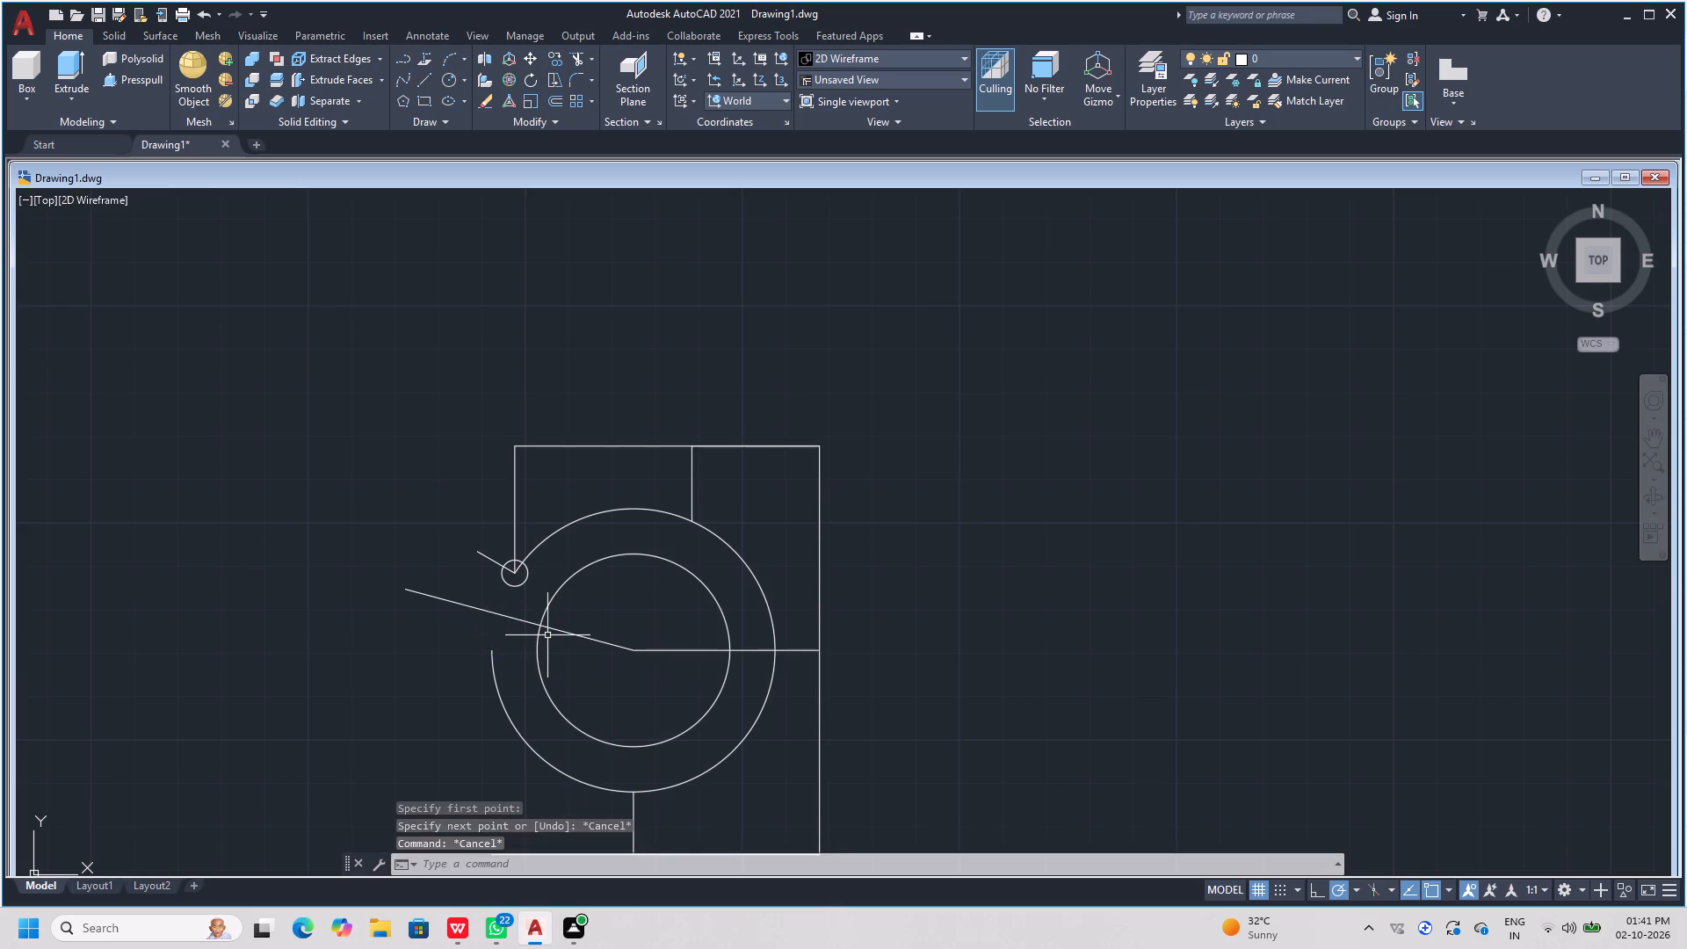
Trim away the outer circle's lower-left arc and the part of the 165° line that lies outside the inner circle.
type("tr")
key("space")
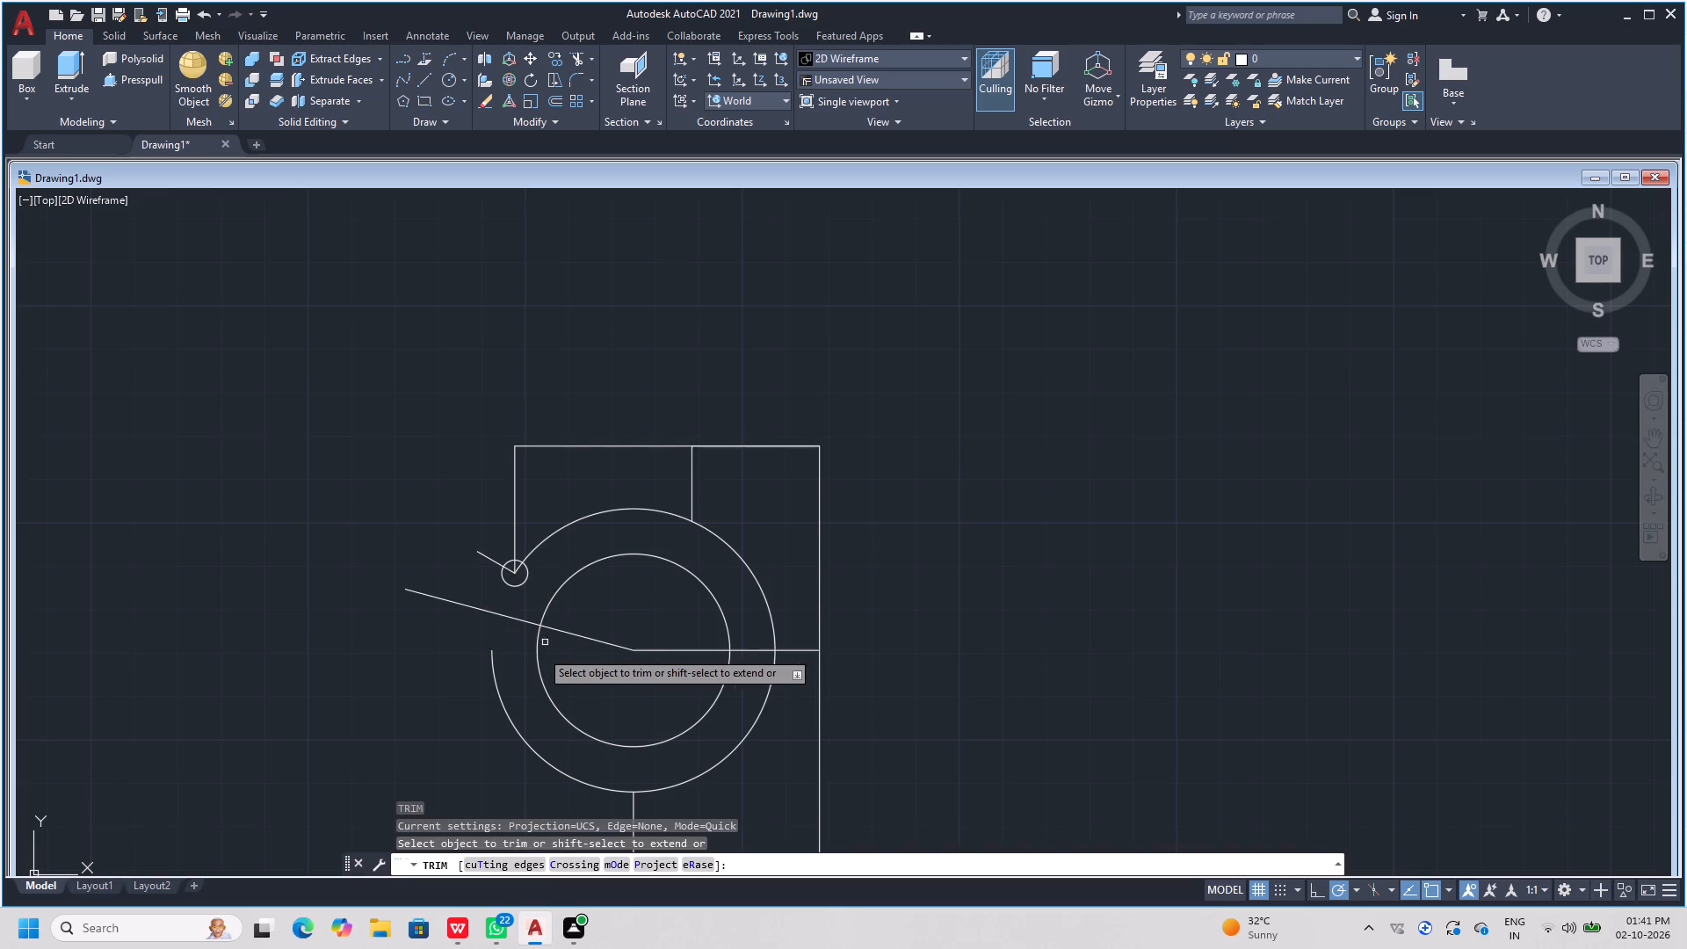
left_click(506, 717)
scroll(580, 465, "down", 1)
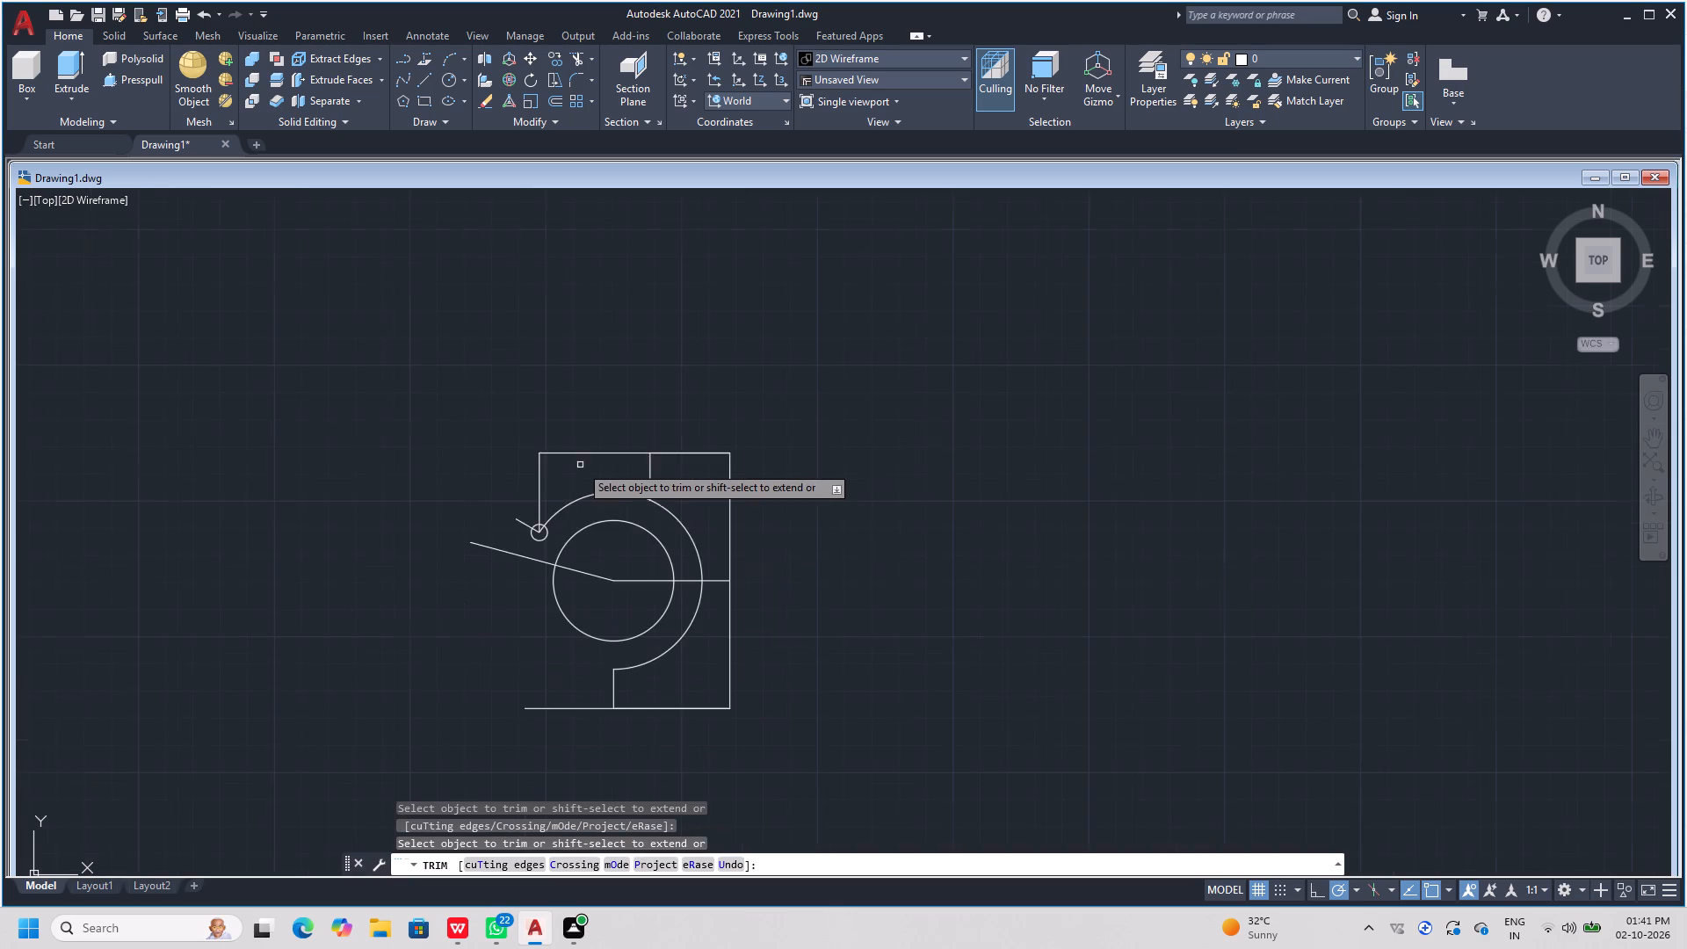
scroll(580, 465, "down", 1)
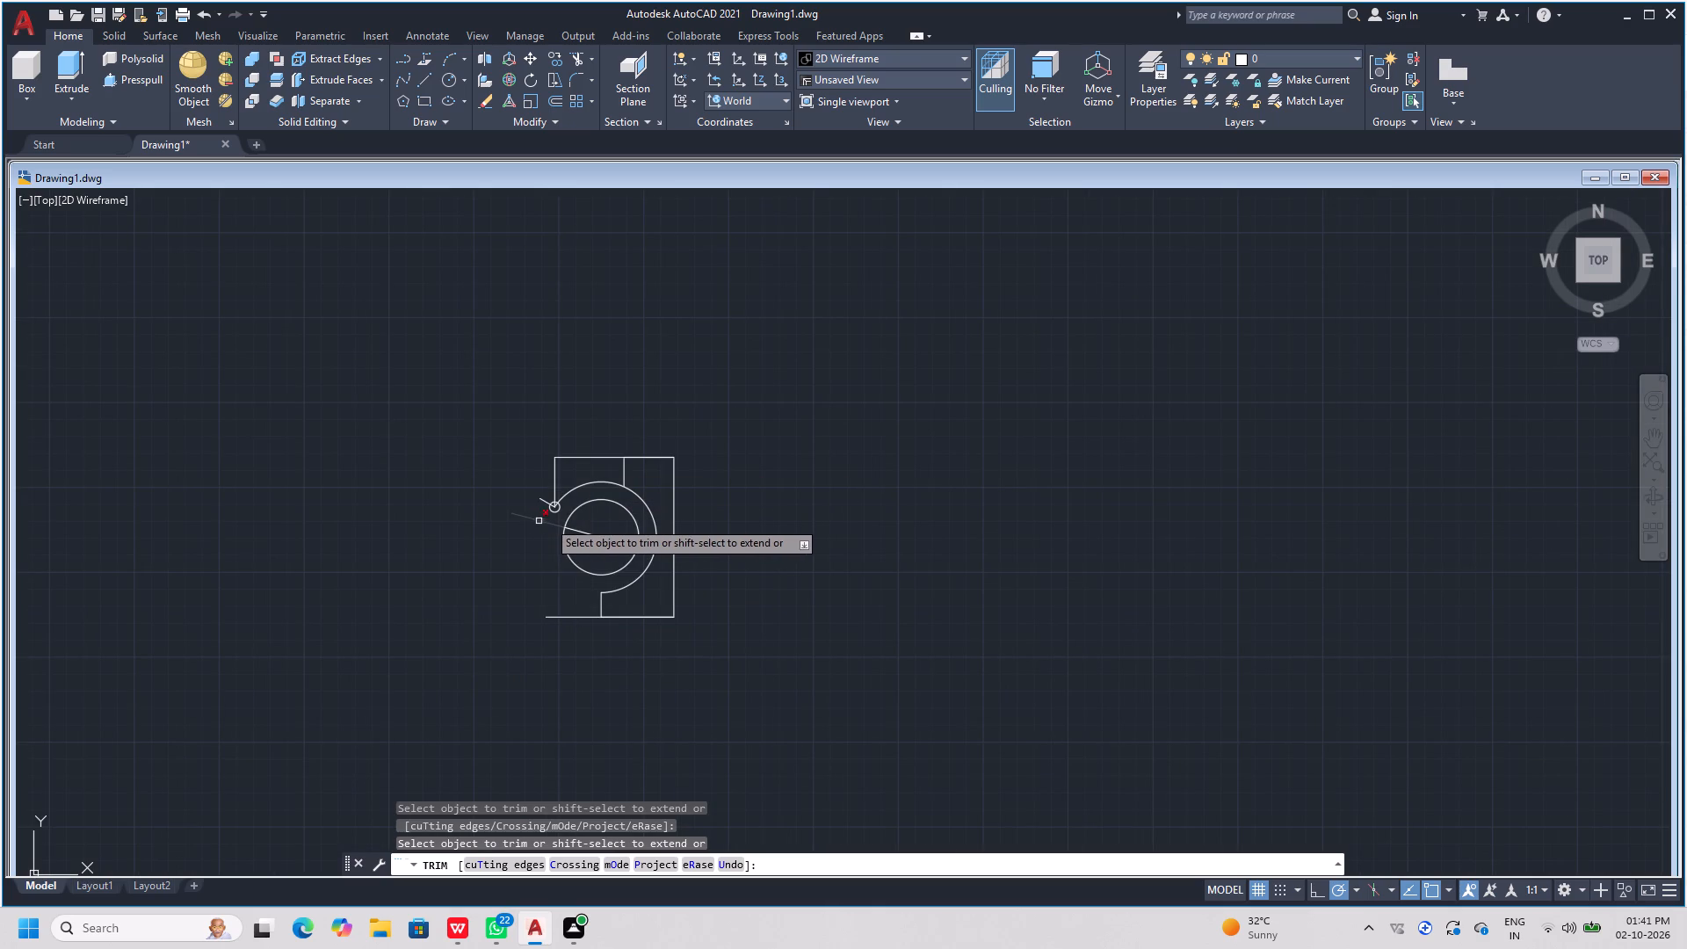
left_click(551, 524)
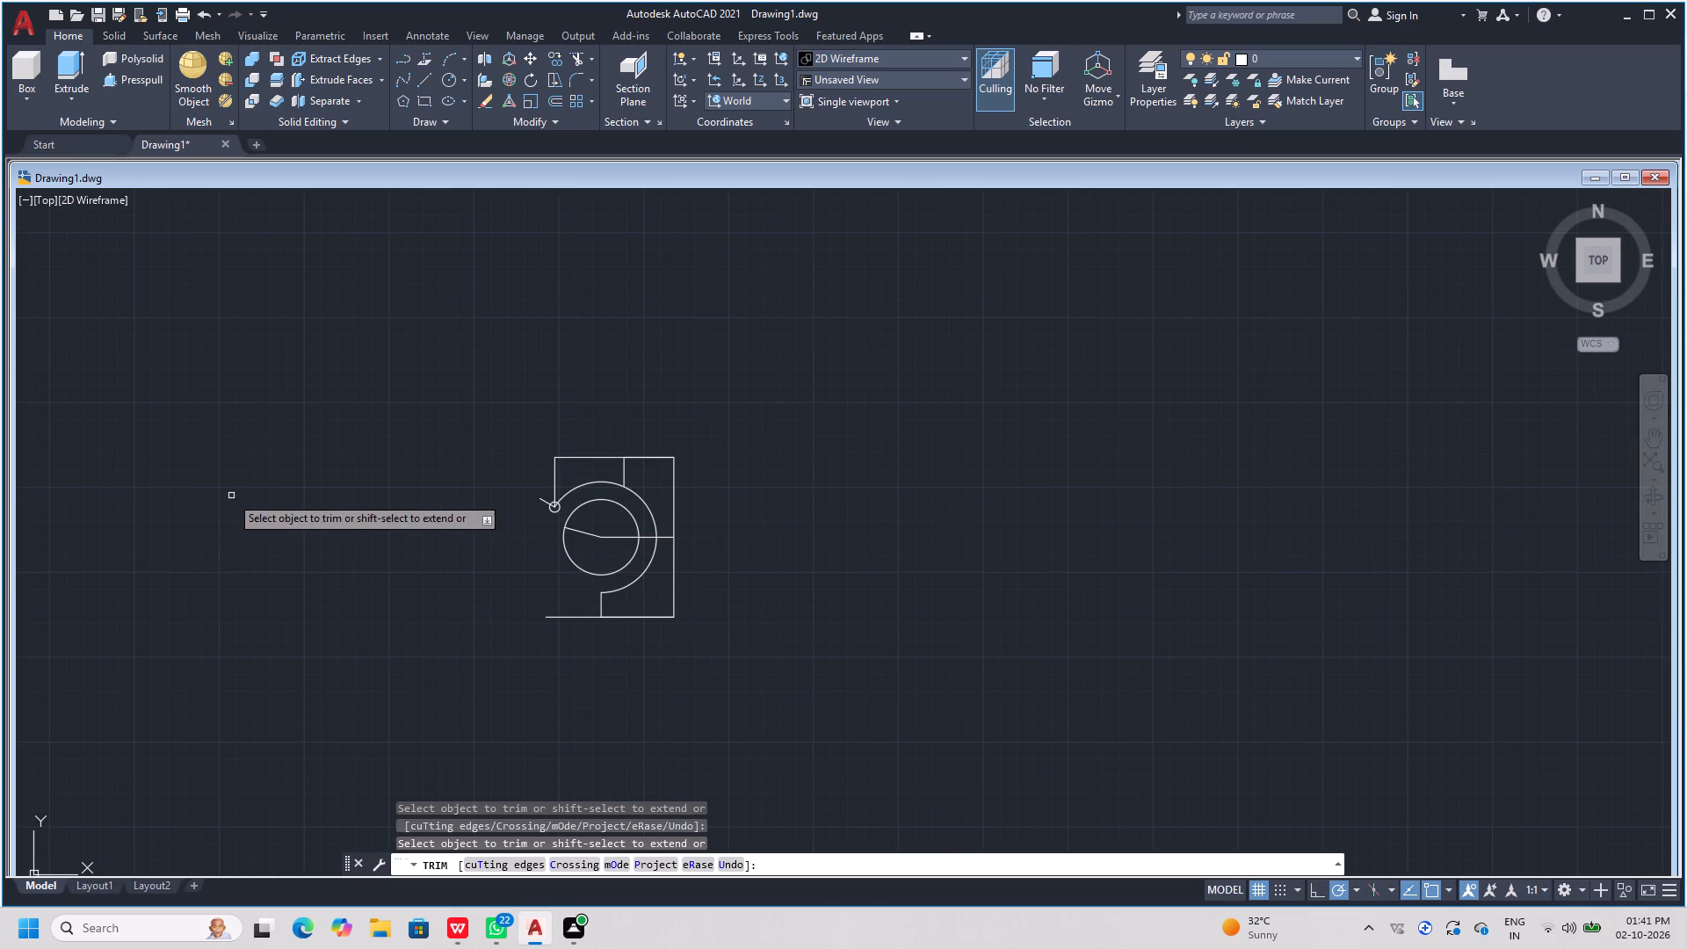
key("Escape")
key("Escape")
key("Escape")
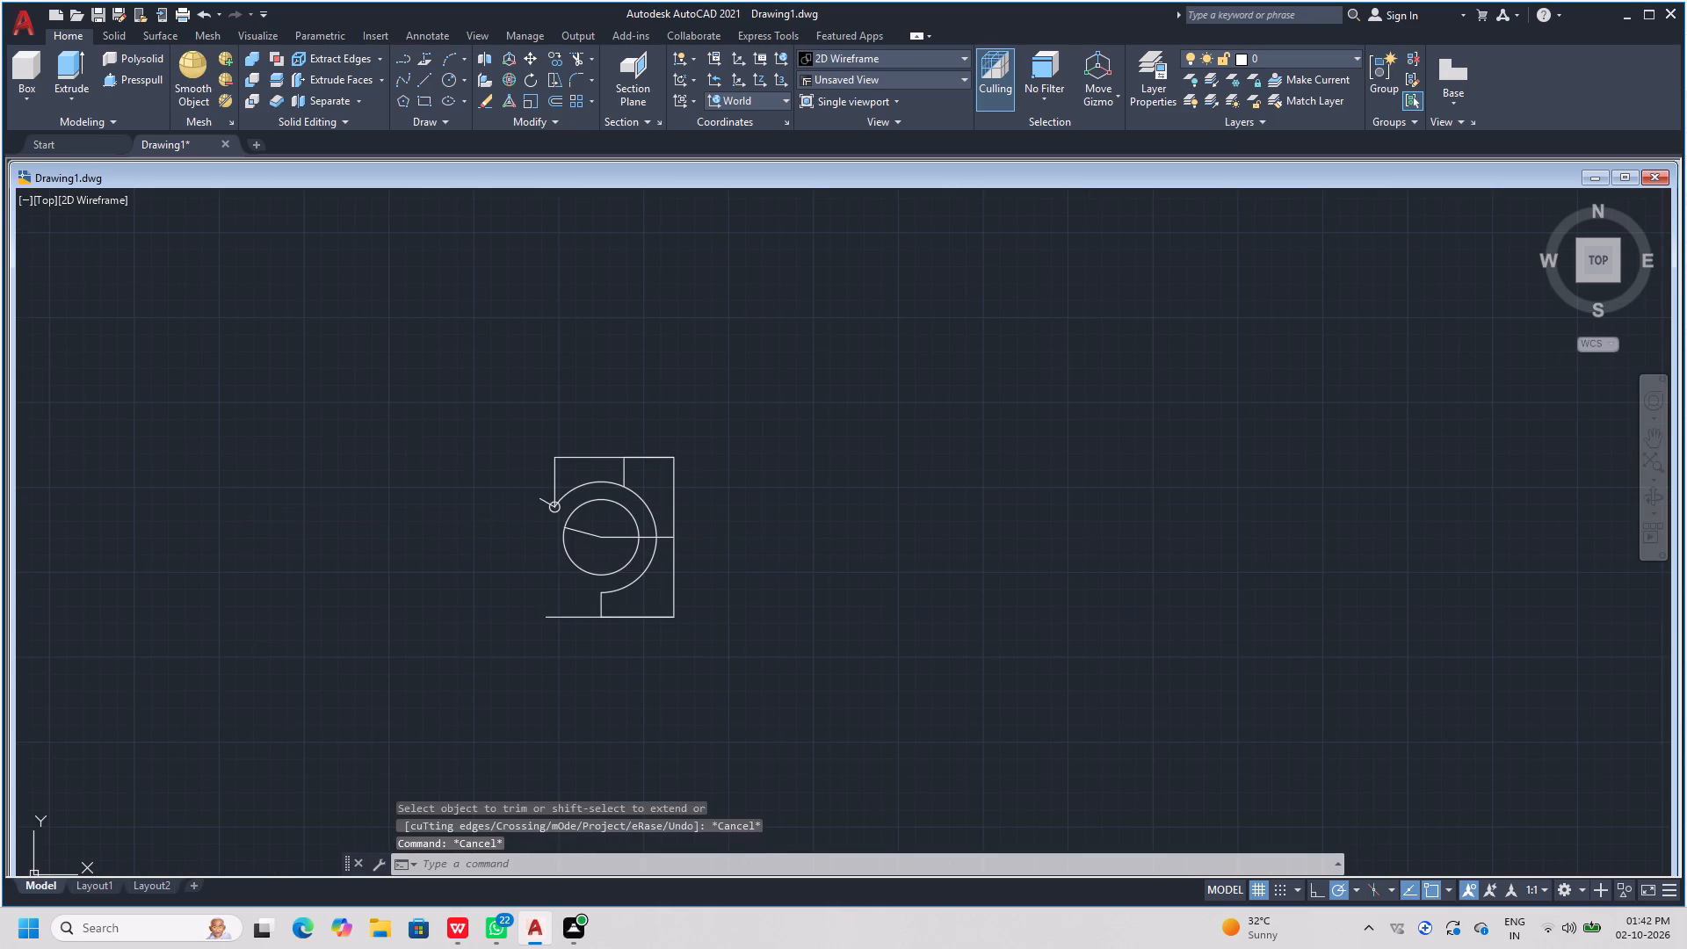
Draw a line from the small circle's centre, 105 units long at 255°, running down past the bottom edge.
type("l")
key("space")
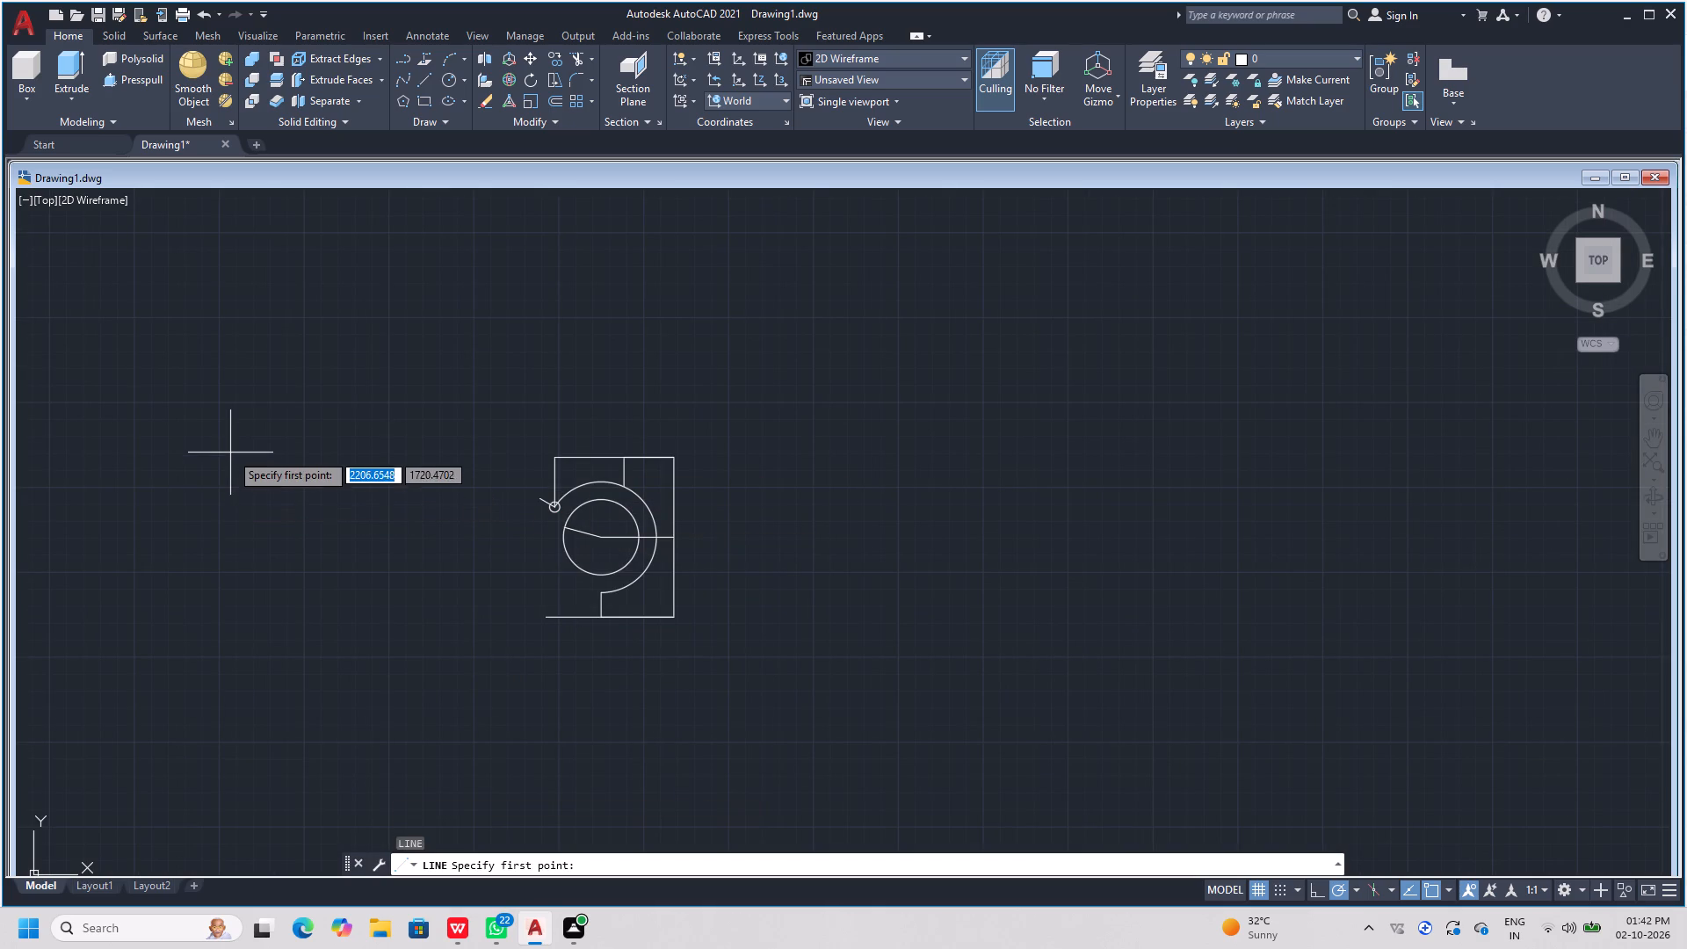
scroll(560, 554, "up", 3)
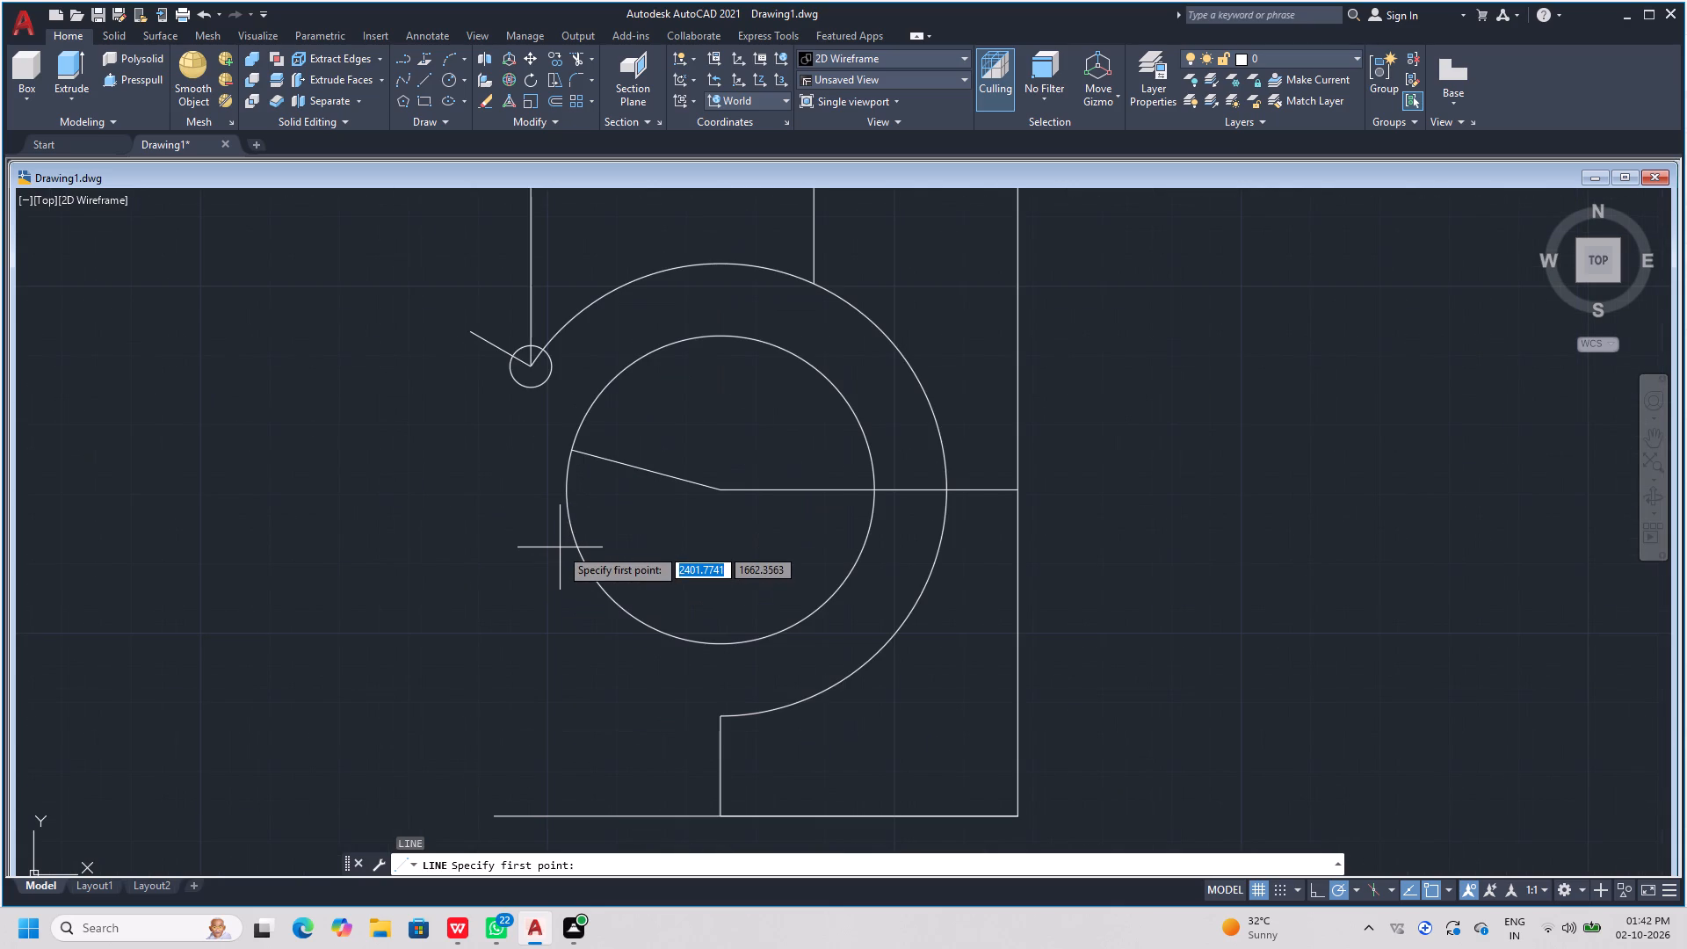
scroll(560, 547, "up", 1)
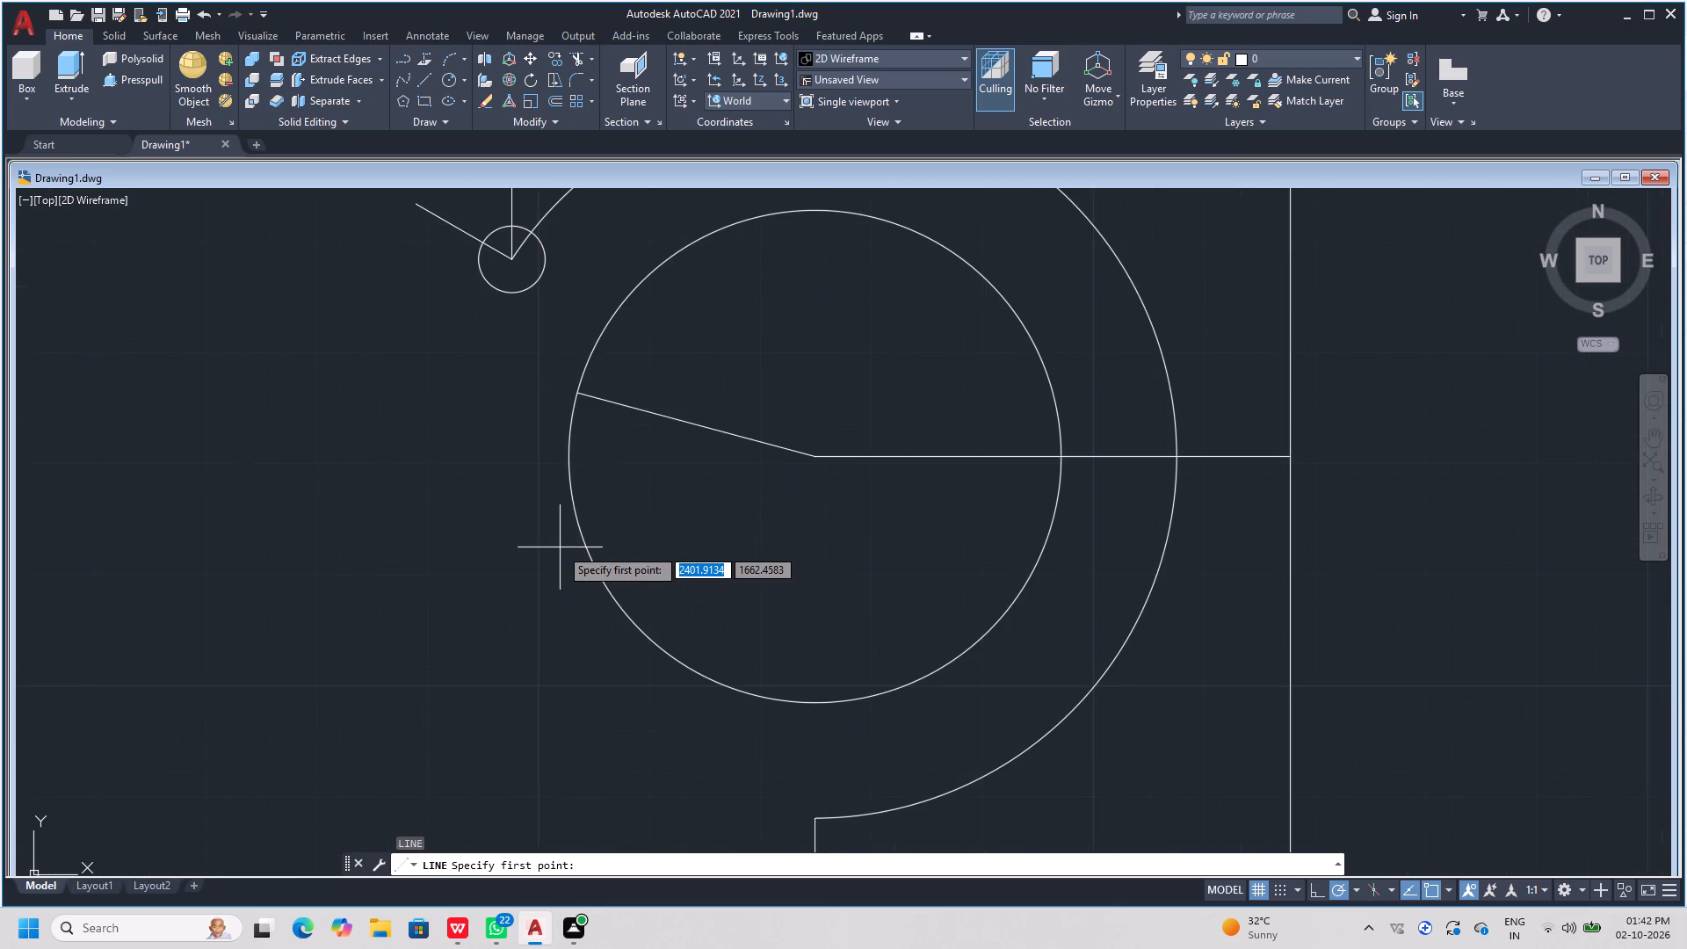
scroll(560, 547, "down", 1)
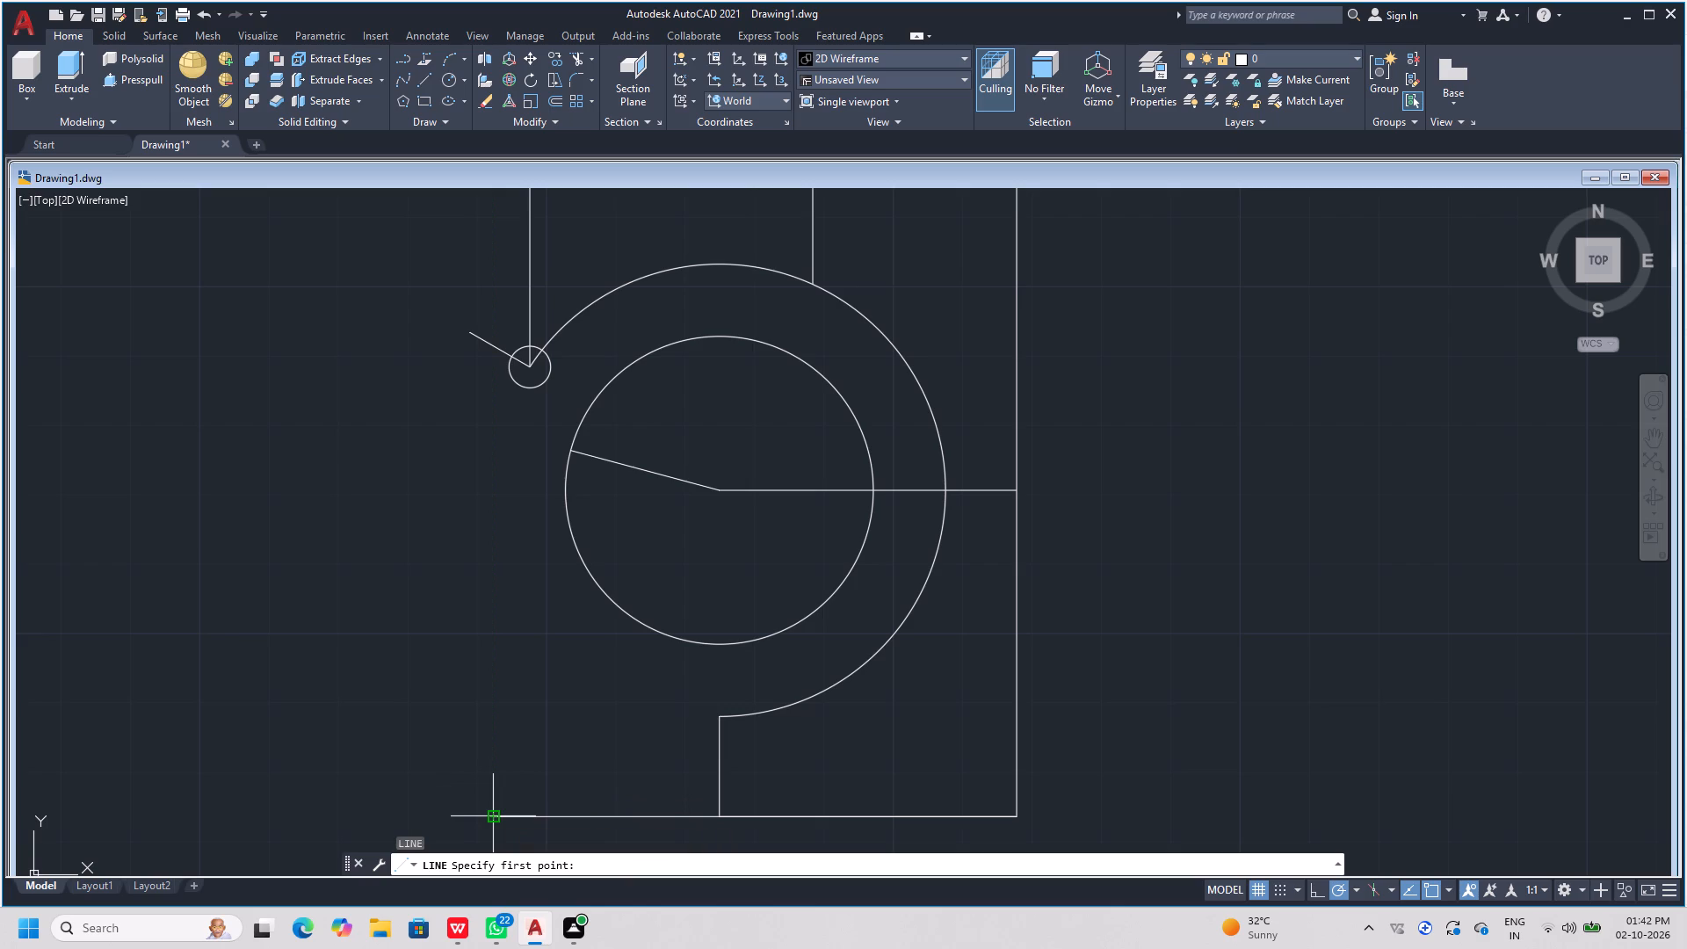
left_click(526, 366)
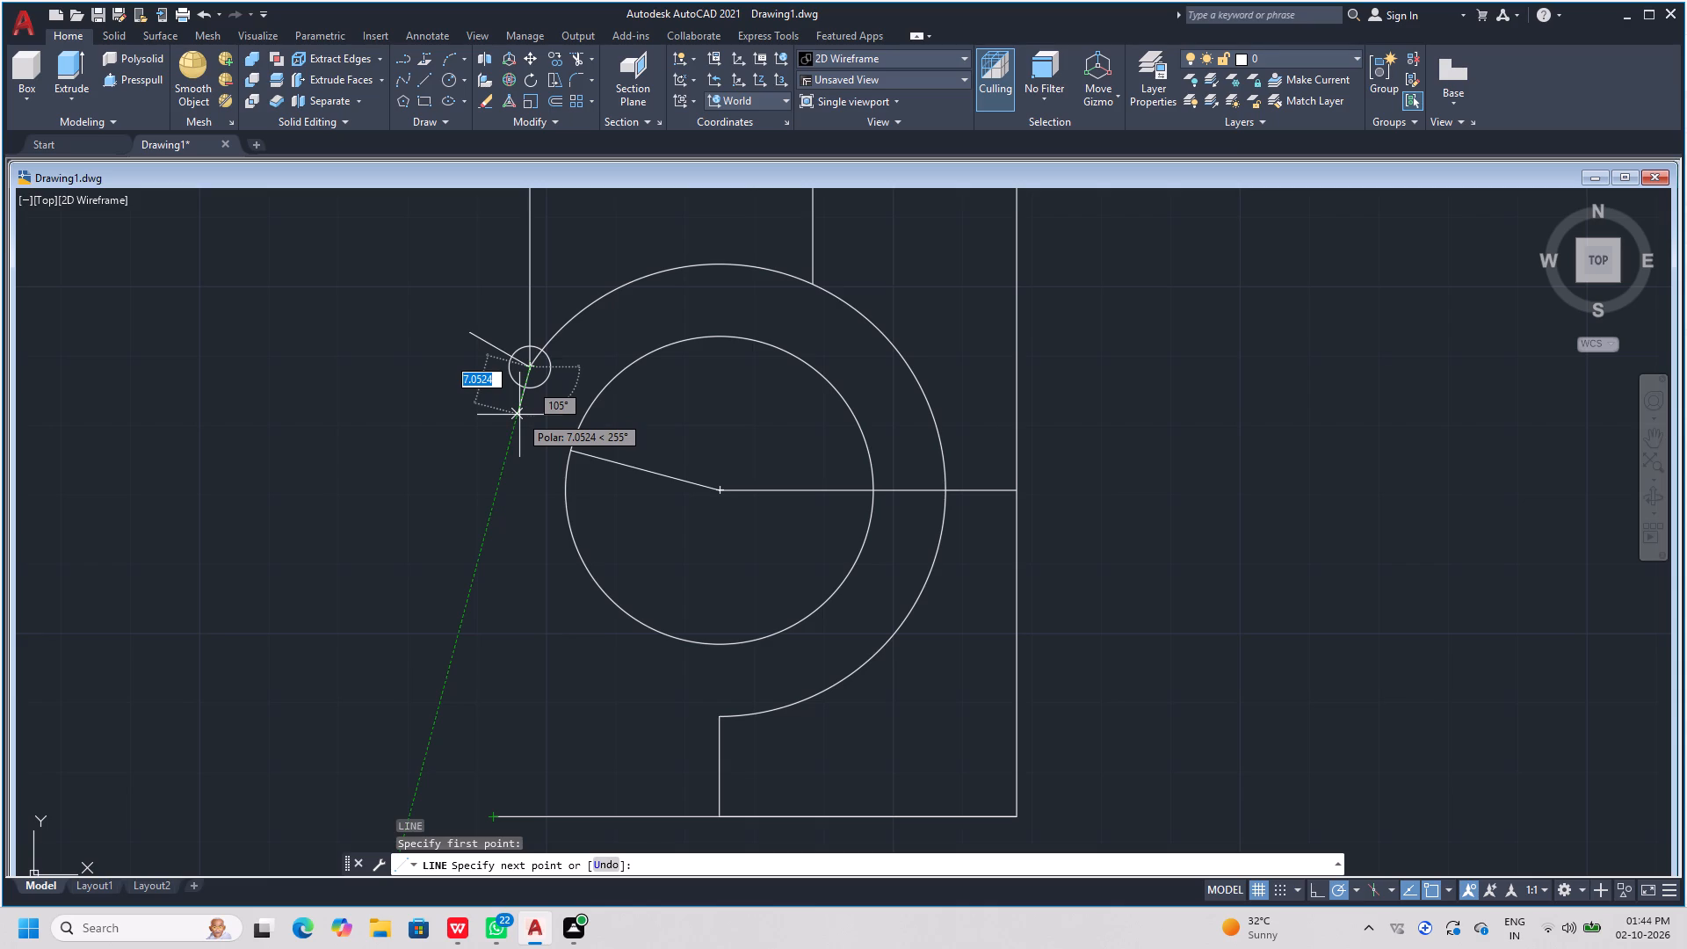
key("shift+greater")
type("105")
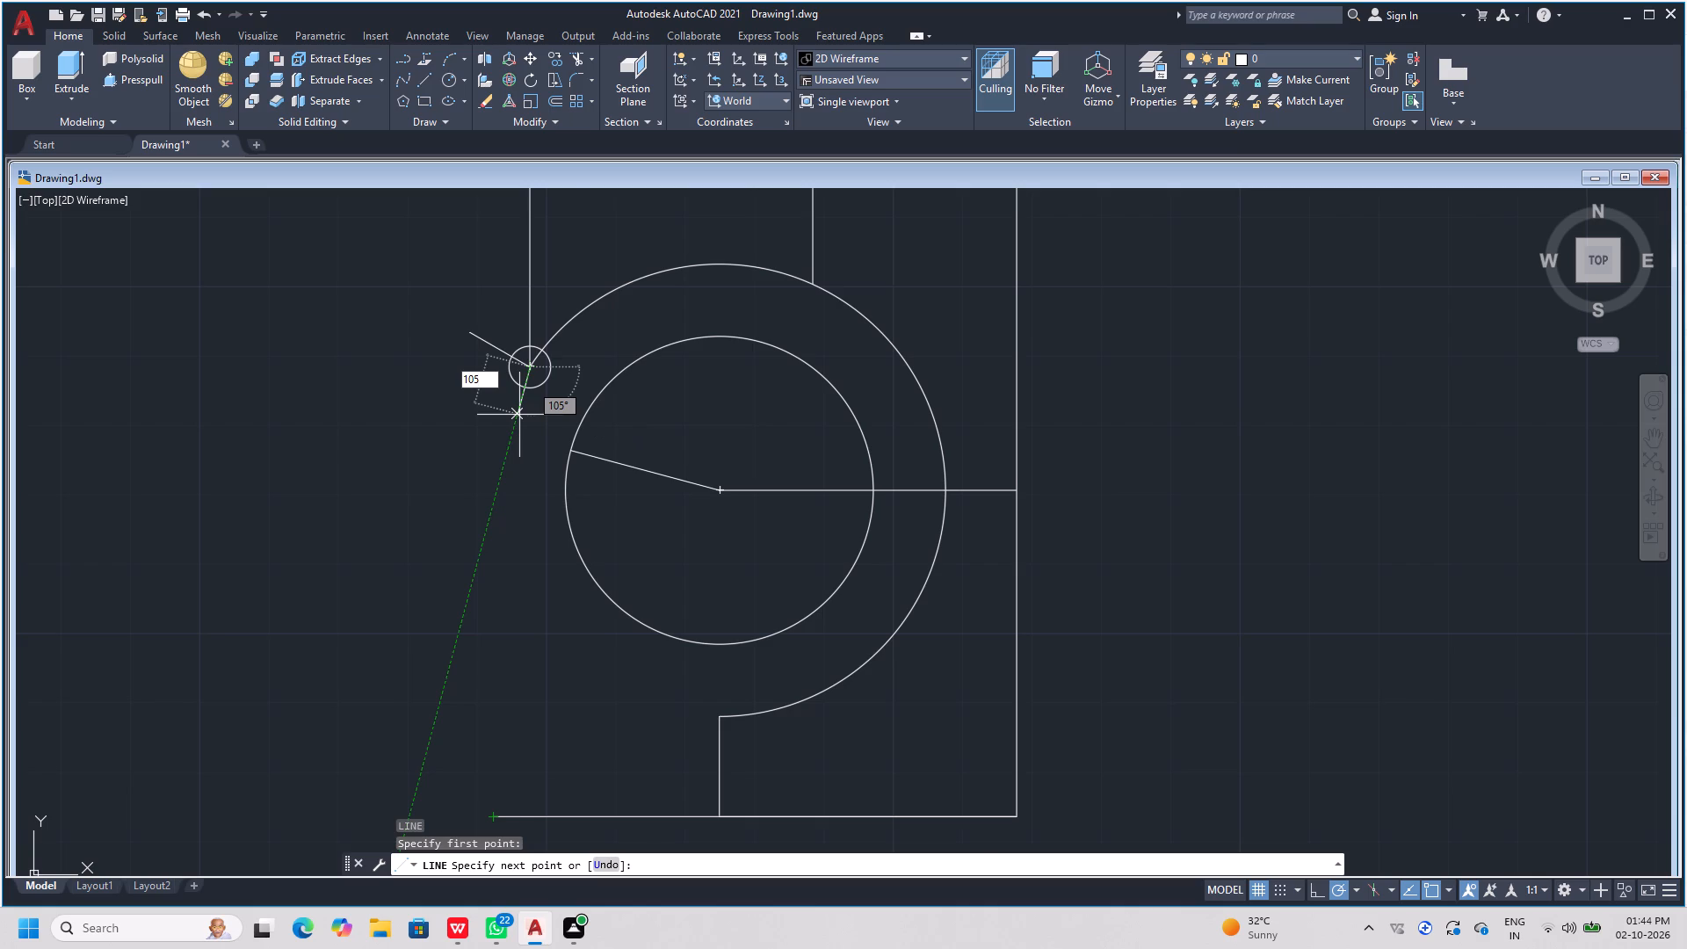
key("Return")
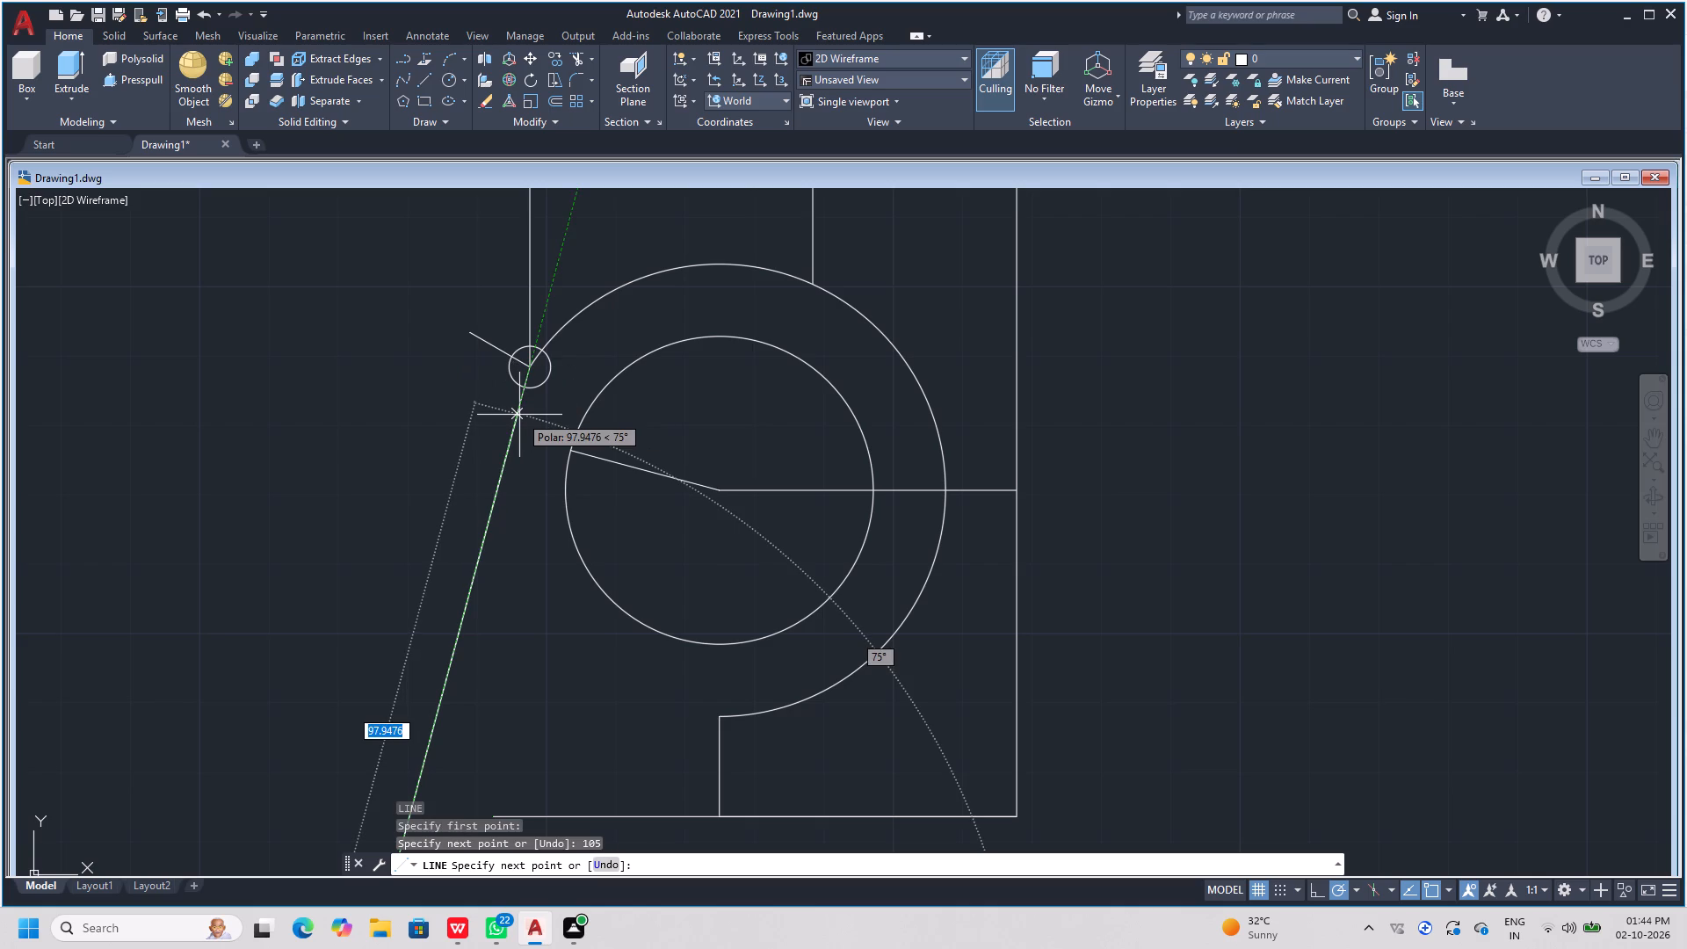
Continue the line from its lower end with a 16.9-unit segment at 75°, back towards the small circle.
key("1")
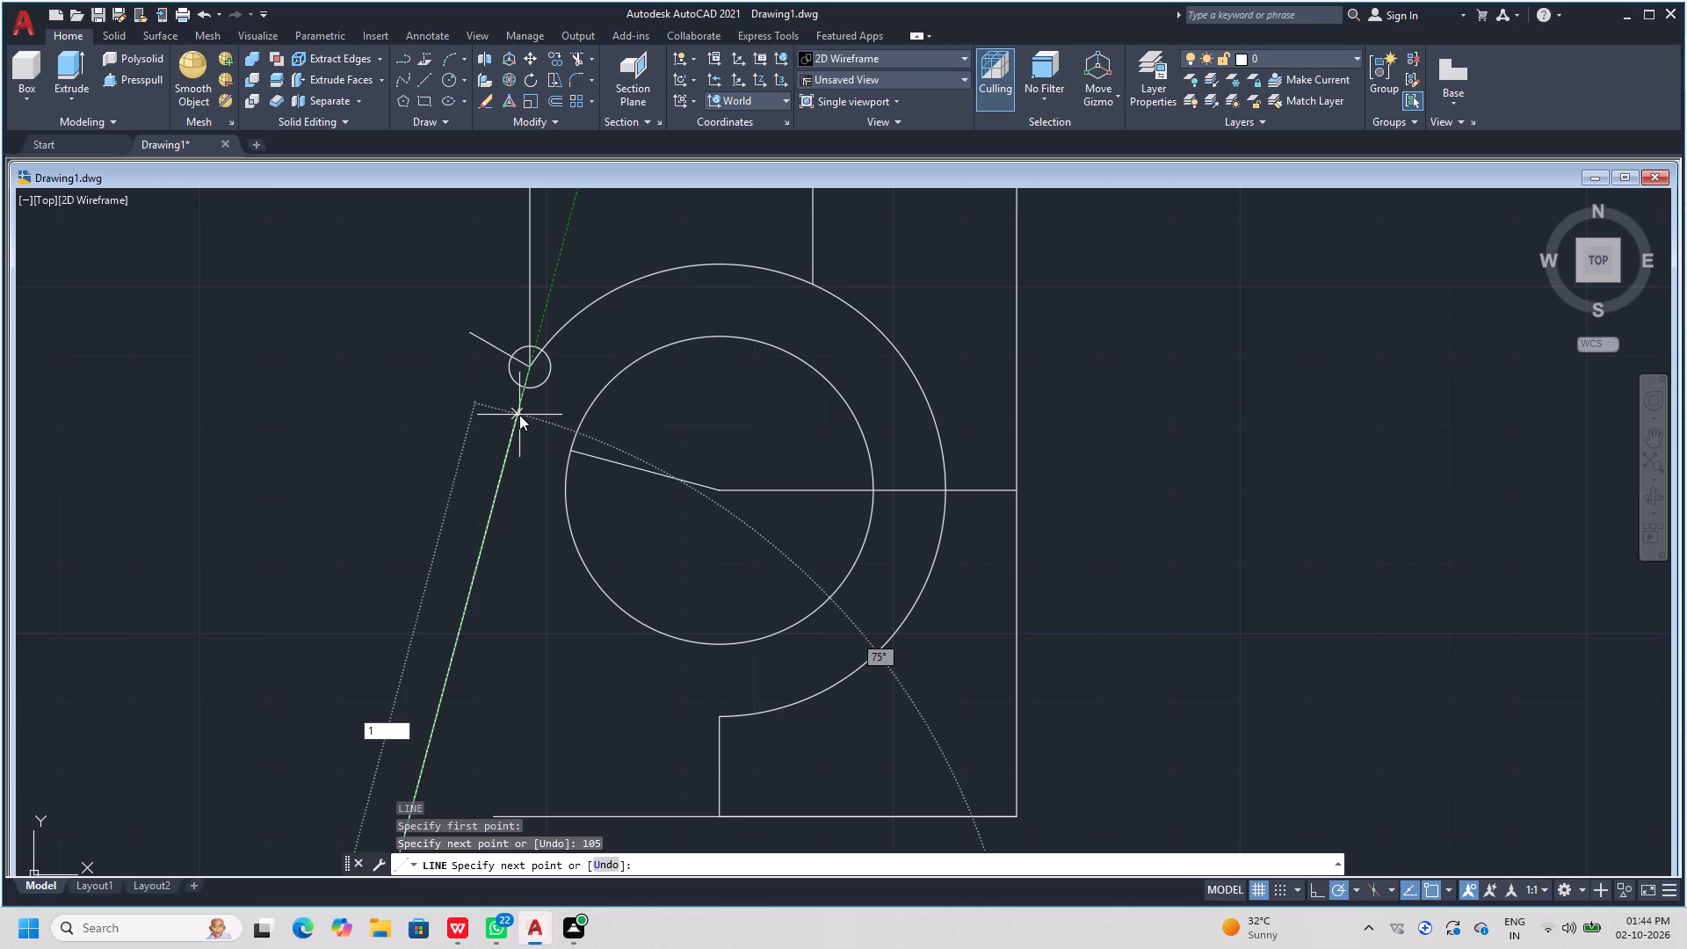
type("6.9")
key("Return")
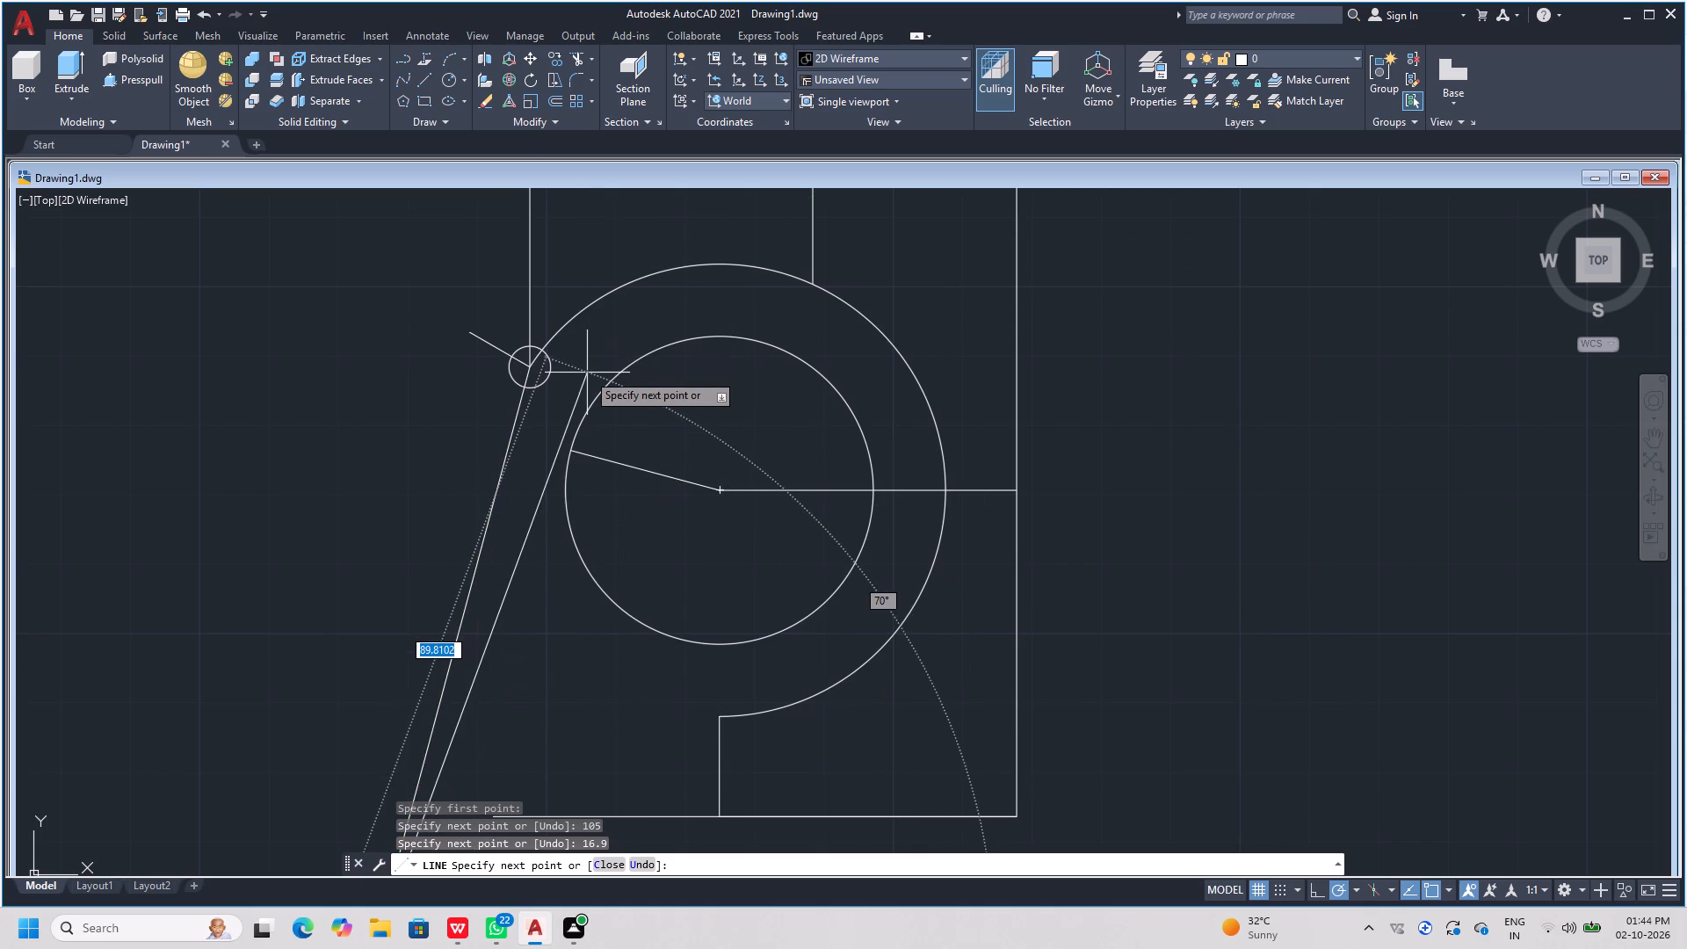
scroll(587, 373, "down", 1)
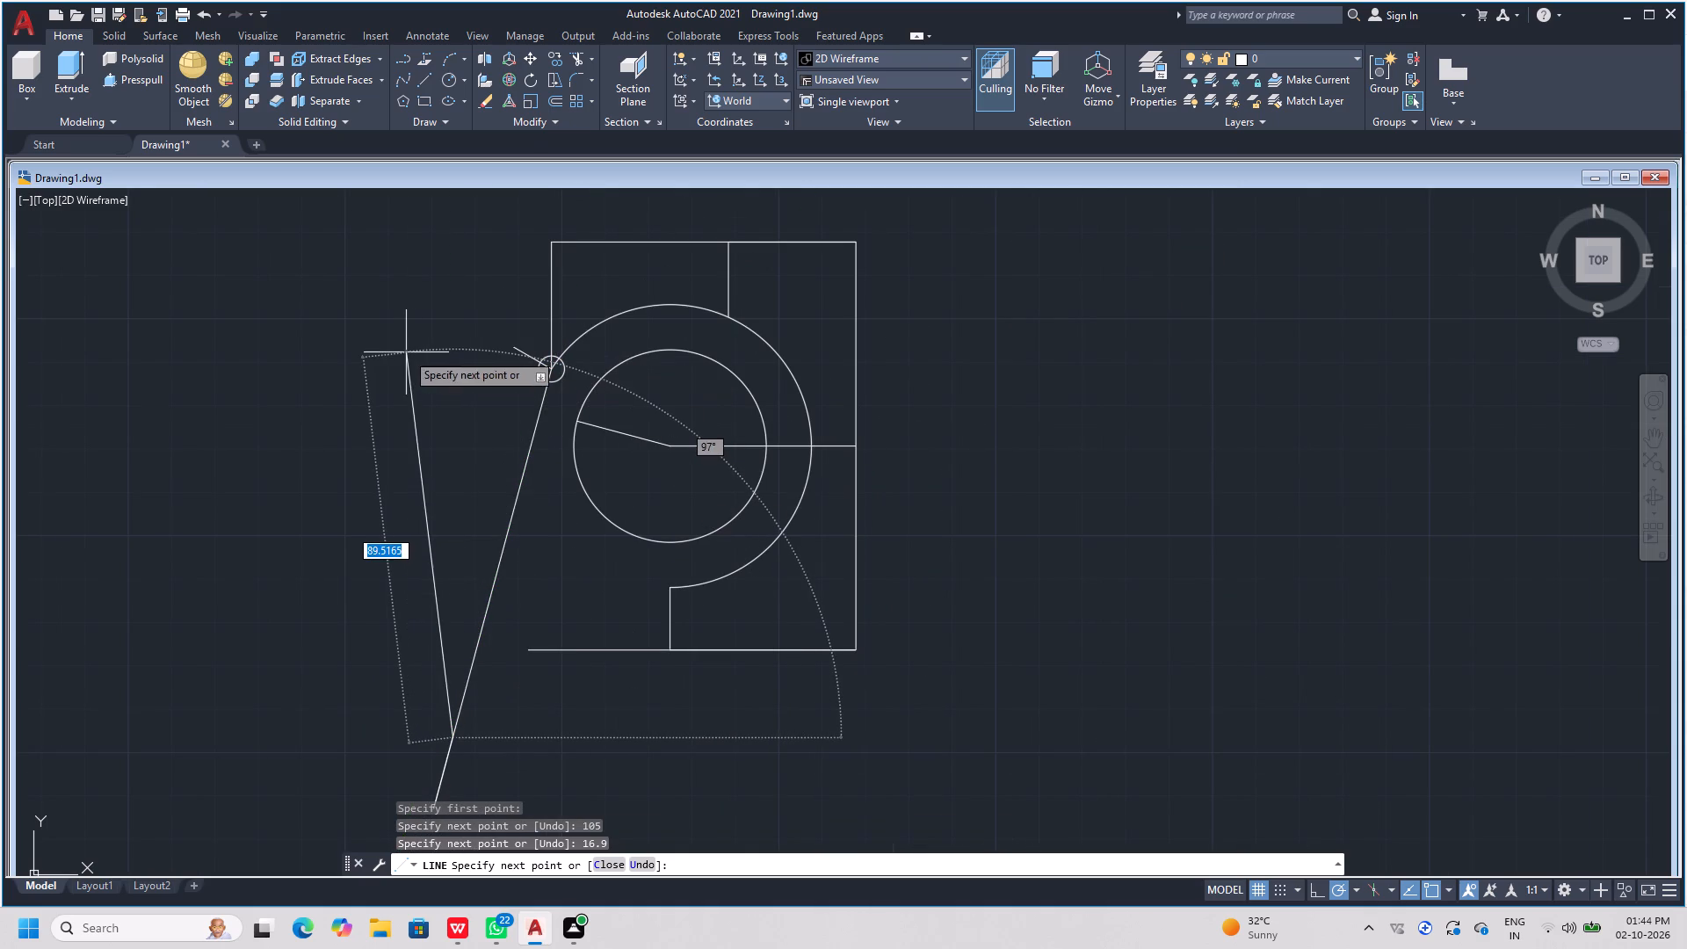
scroll(424, 443, "down", 3)
scroll(426, 450, "up", 1)
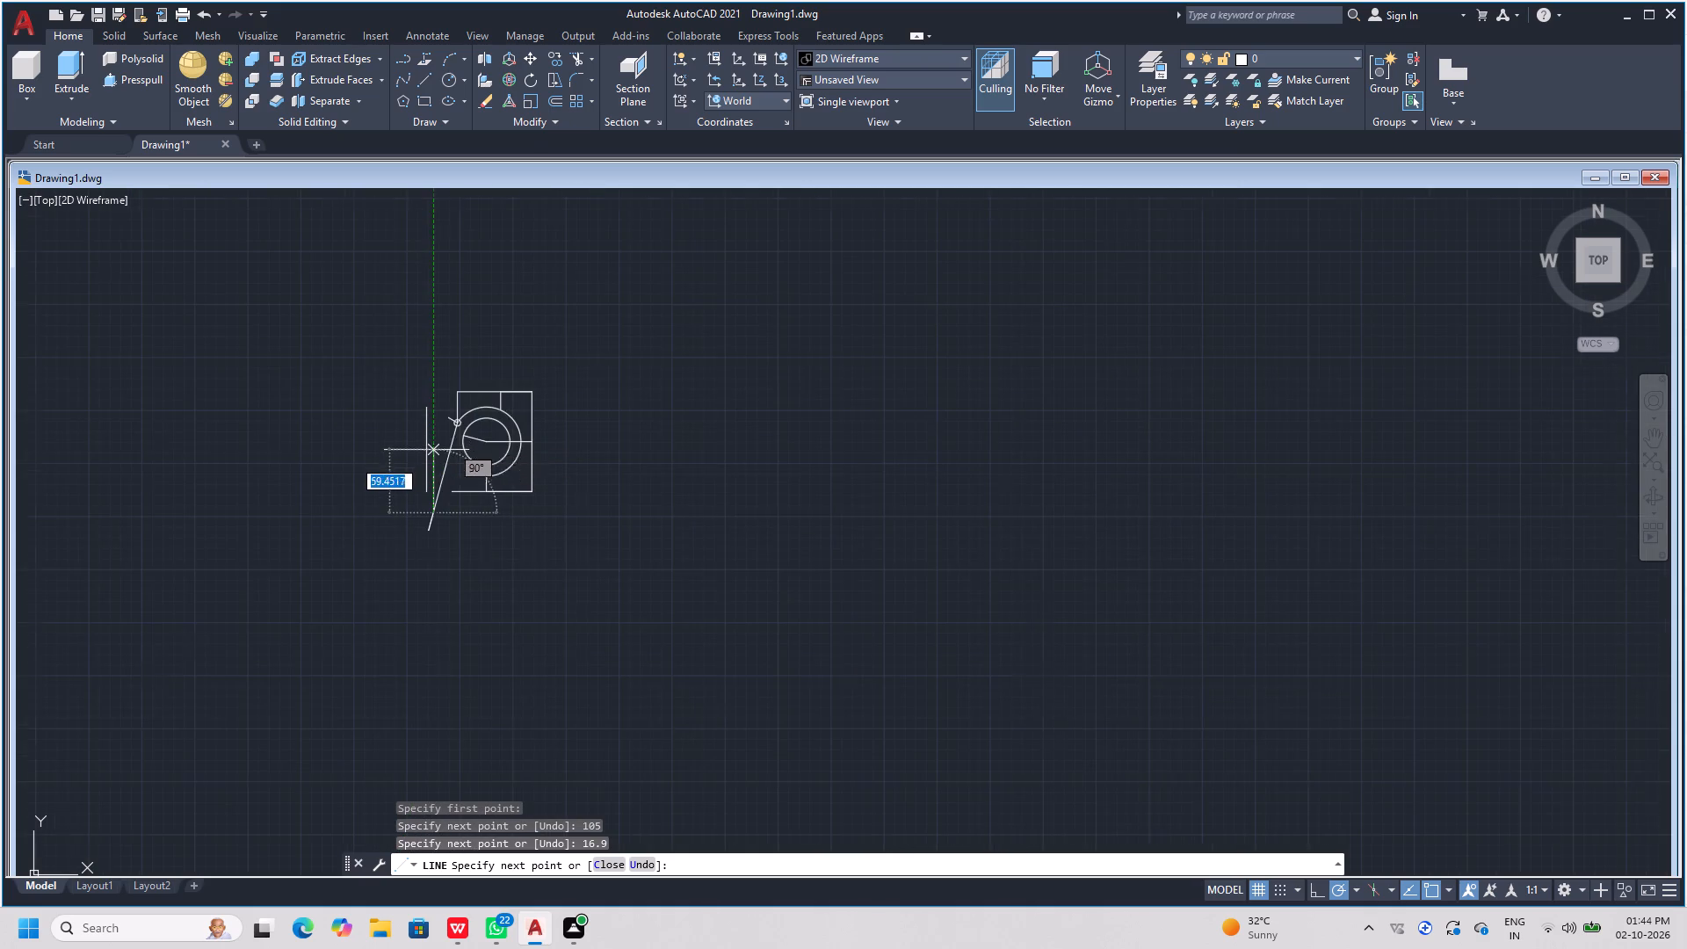
scroll(426, 450, "up", 1)
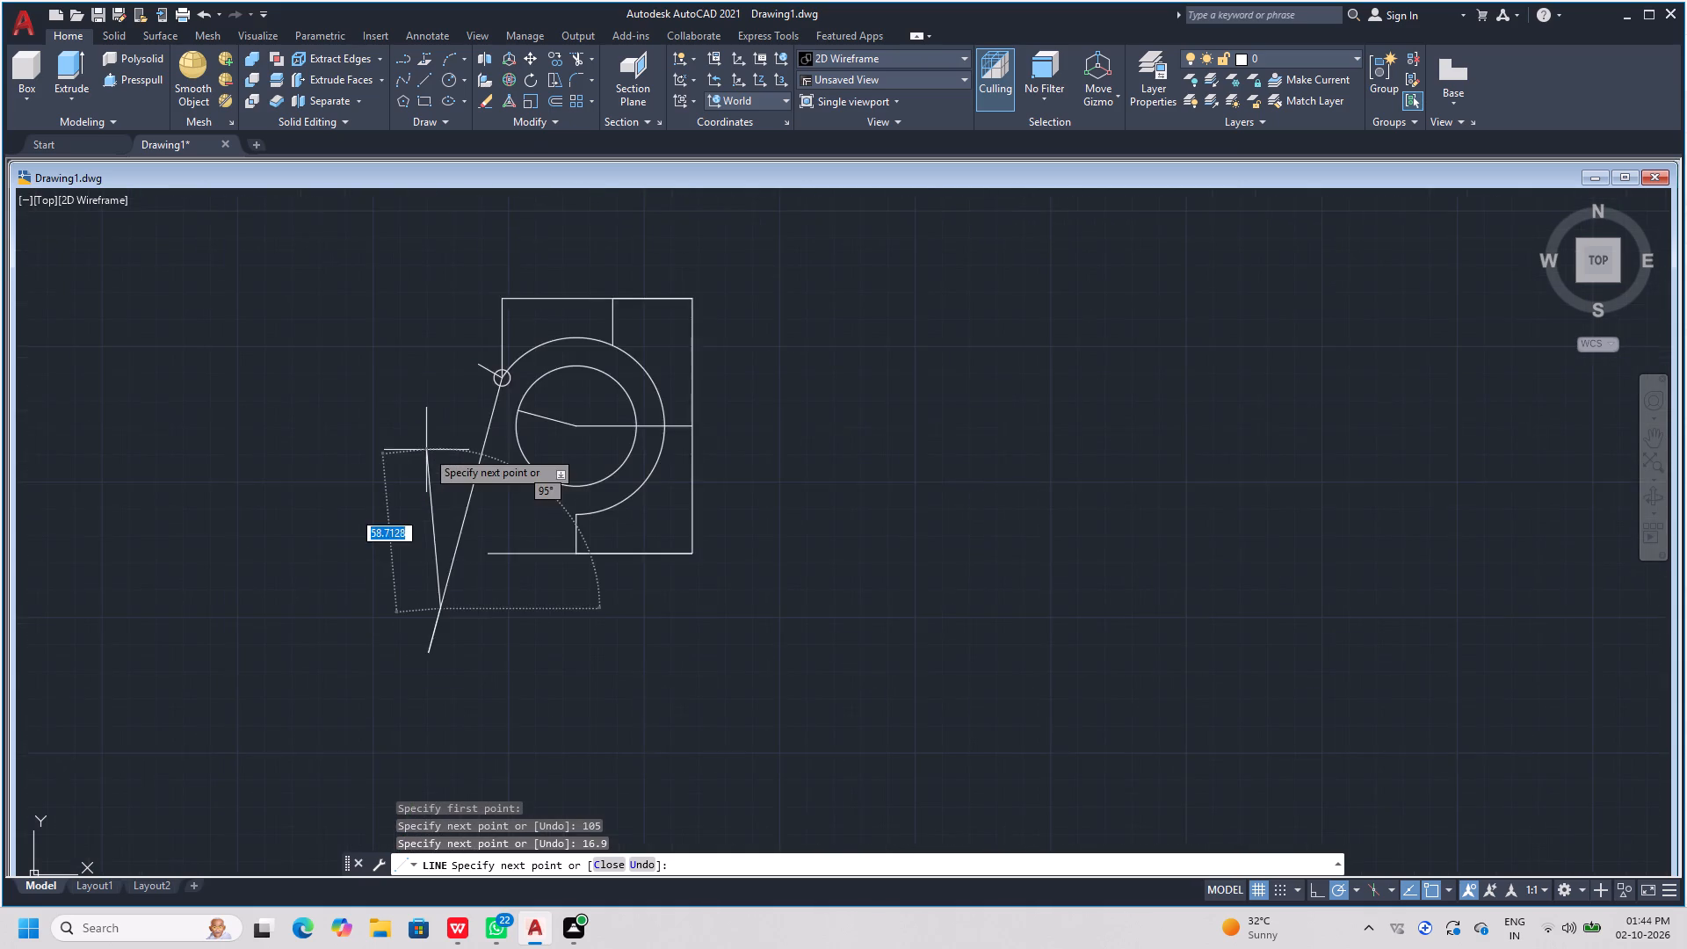
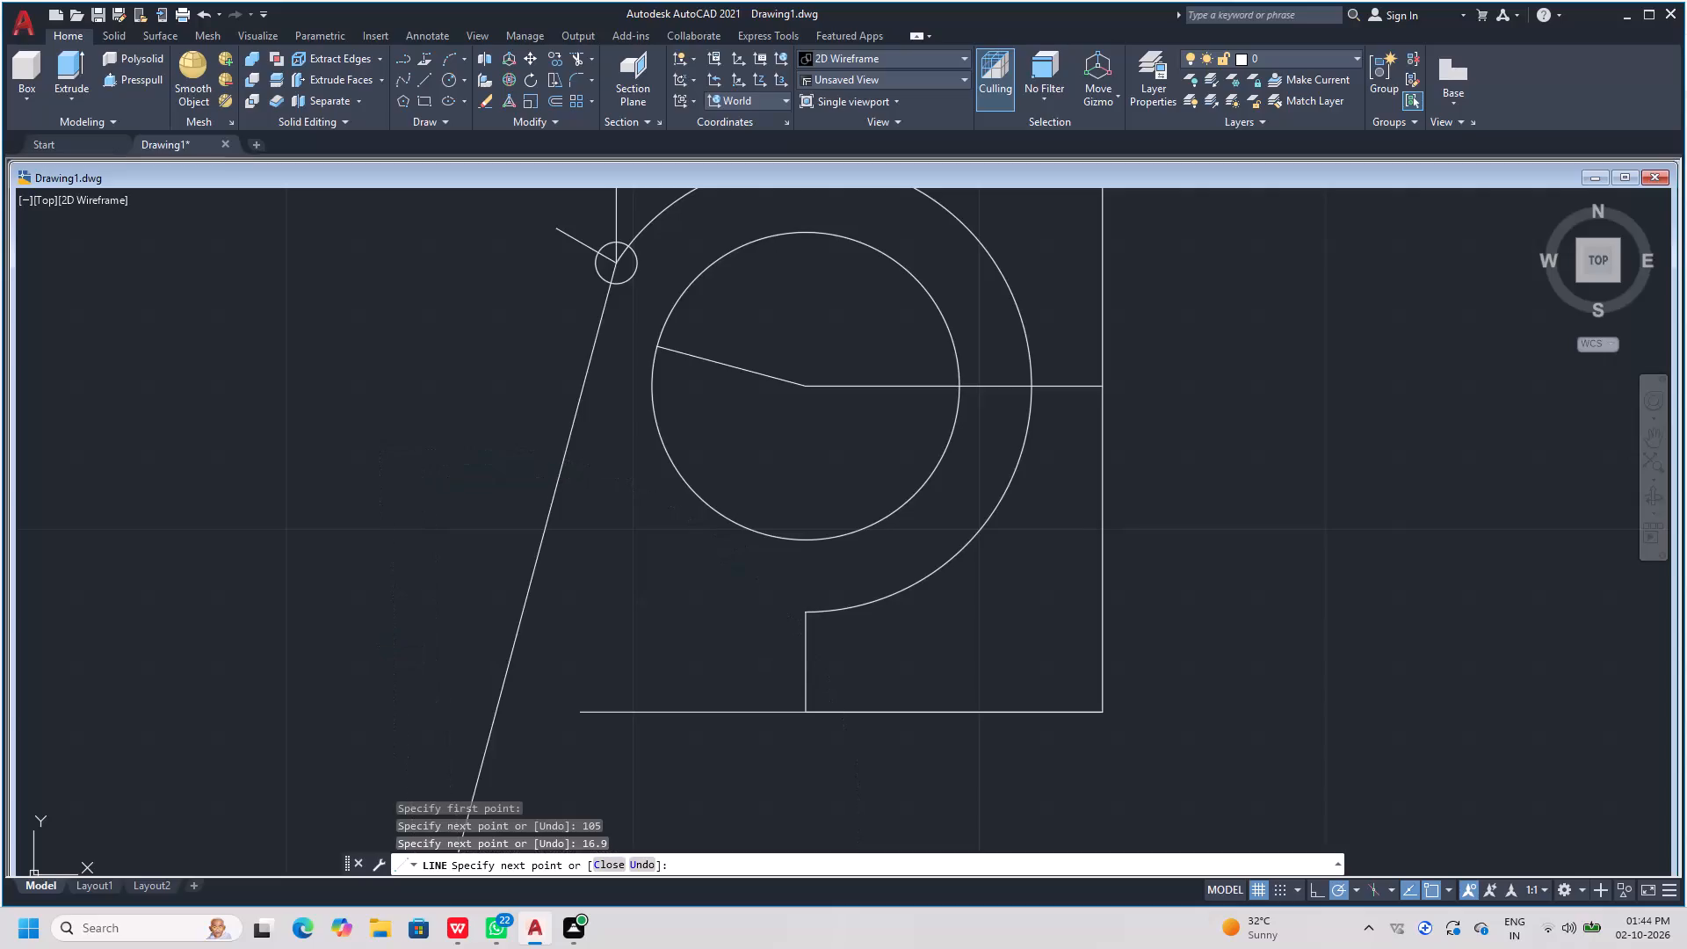
Erase the 105-unit angled line running down from the small circle's centre.
key("Escape")
key("Escape")
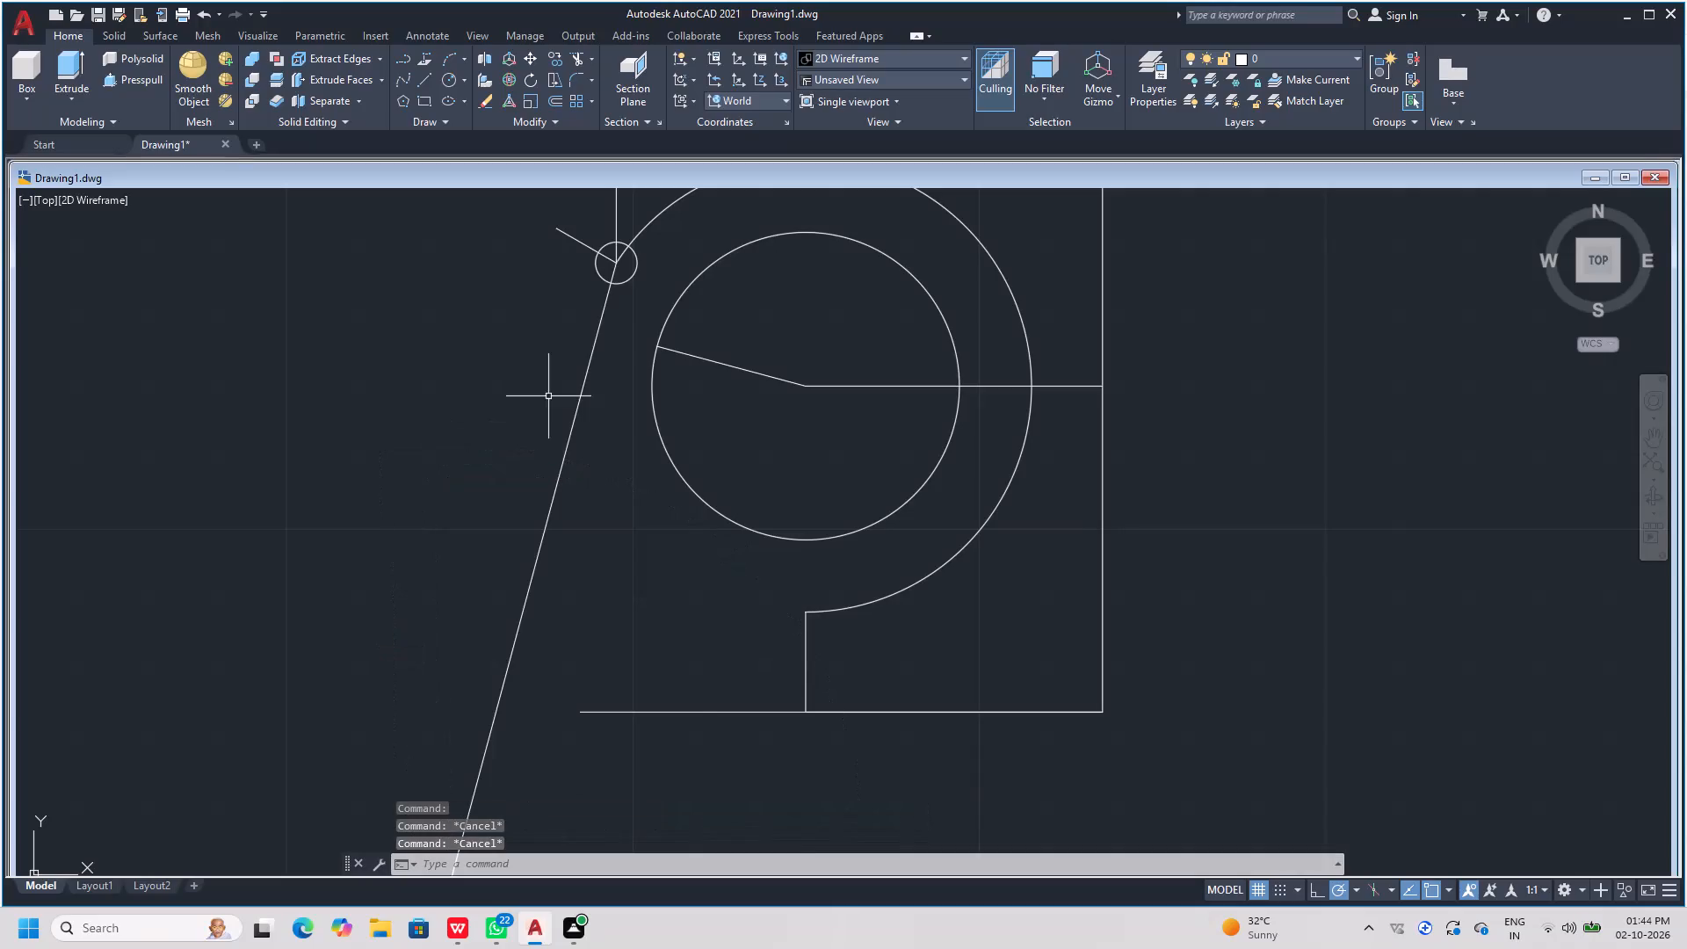
left_click(564, 449)
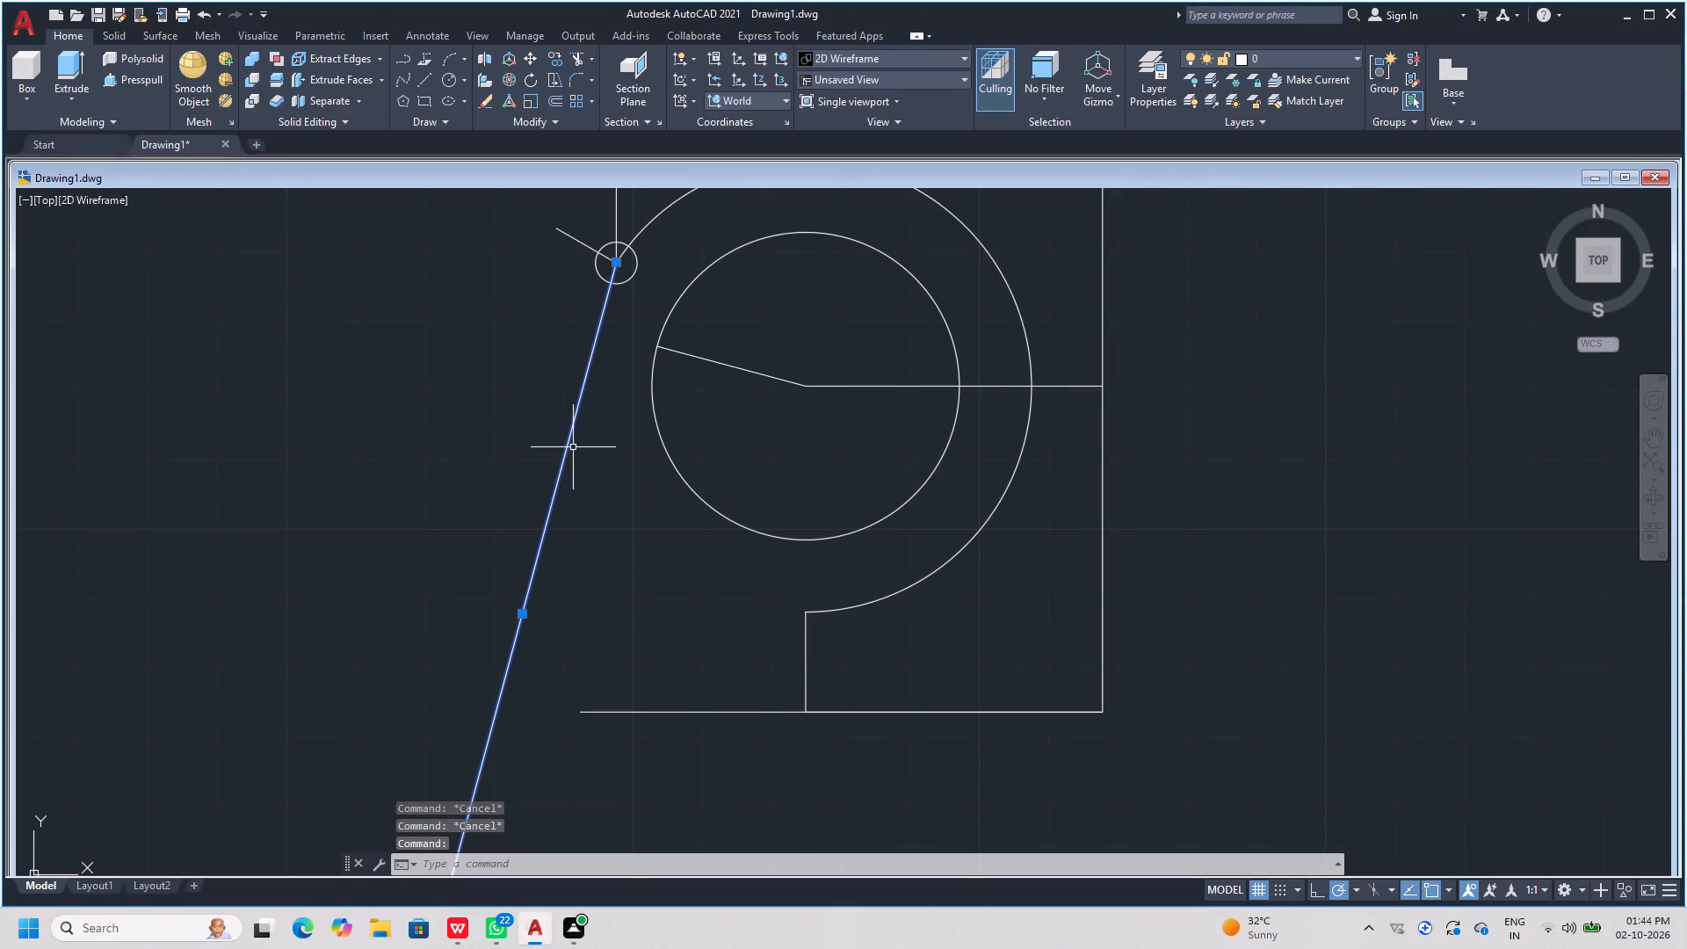
key("Delete")
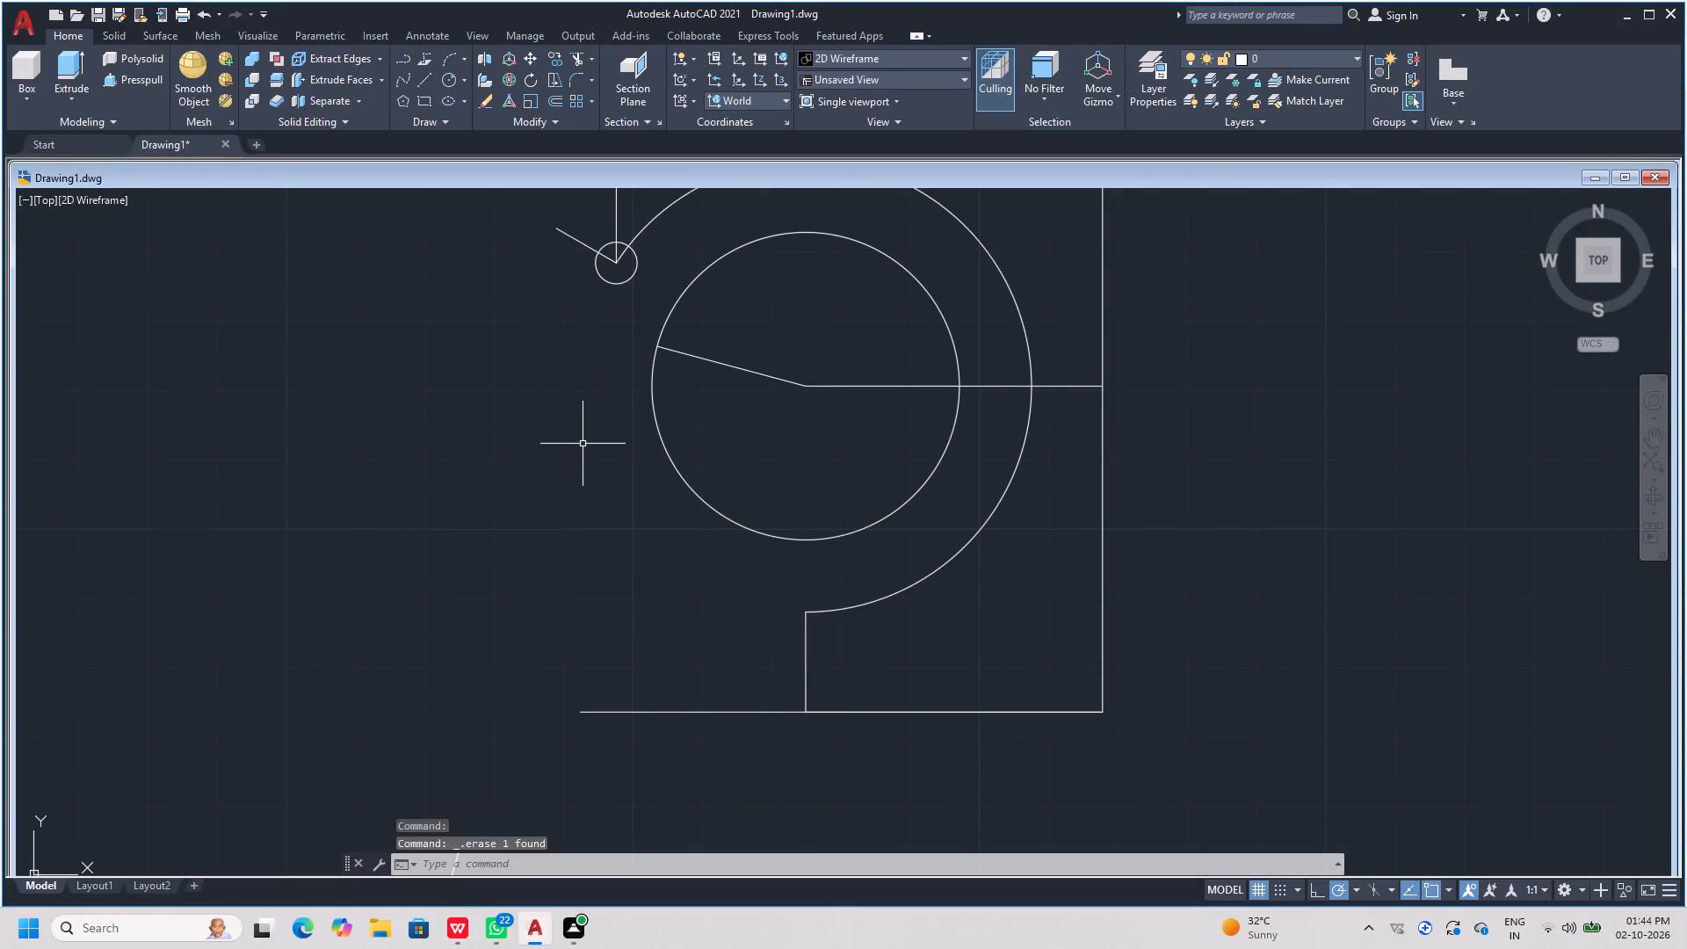
key("Escape")
key("Escape")
key("Escape")
key("Escape")
Draw a 16.9-unit line at 255° from the small circle's centre, sloping down towards the bottom edge.
type("l")
key("space")
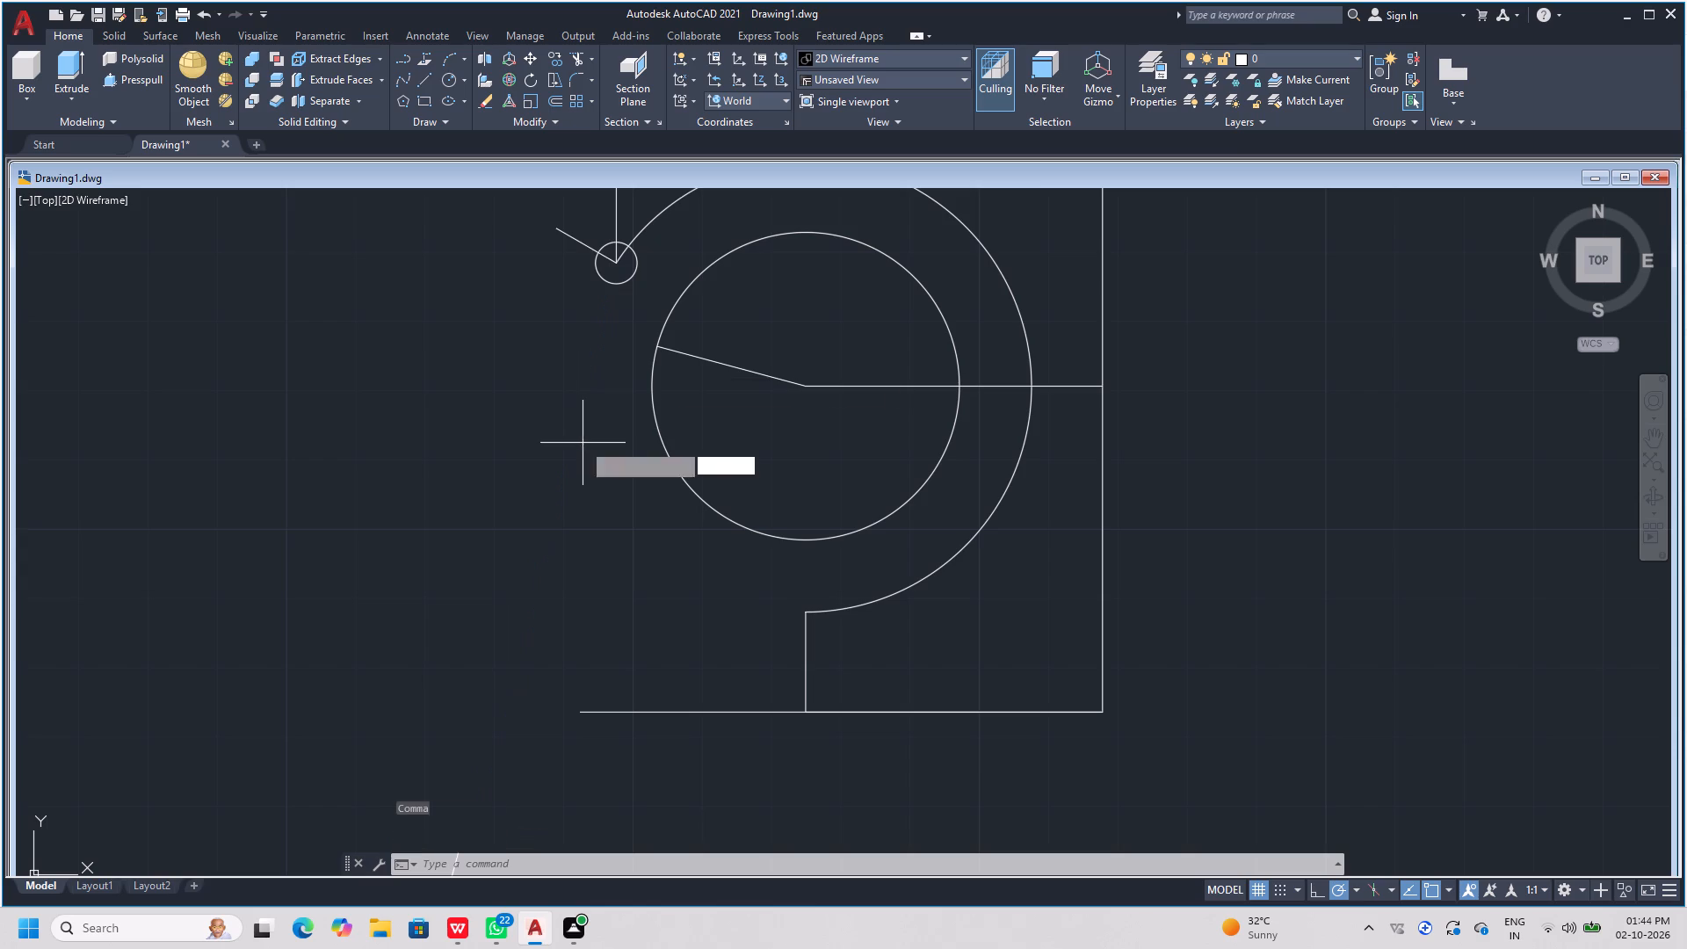
left_click(613, 267)
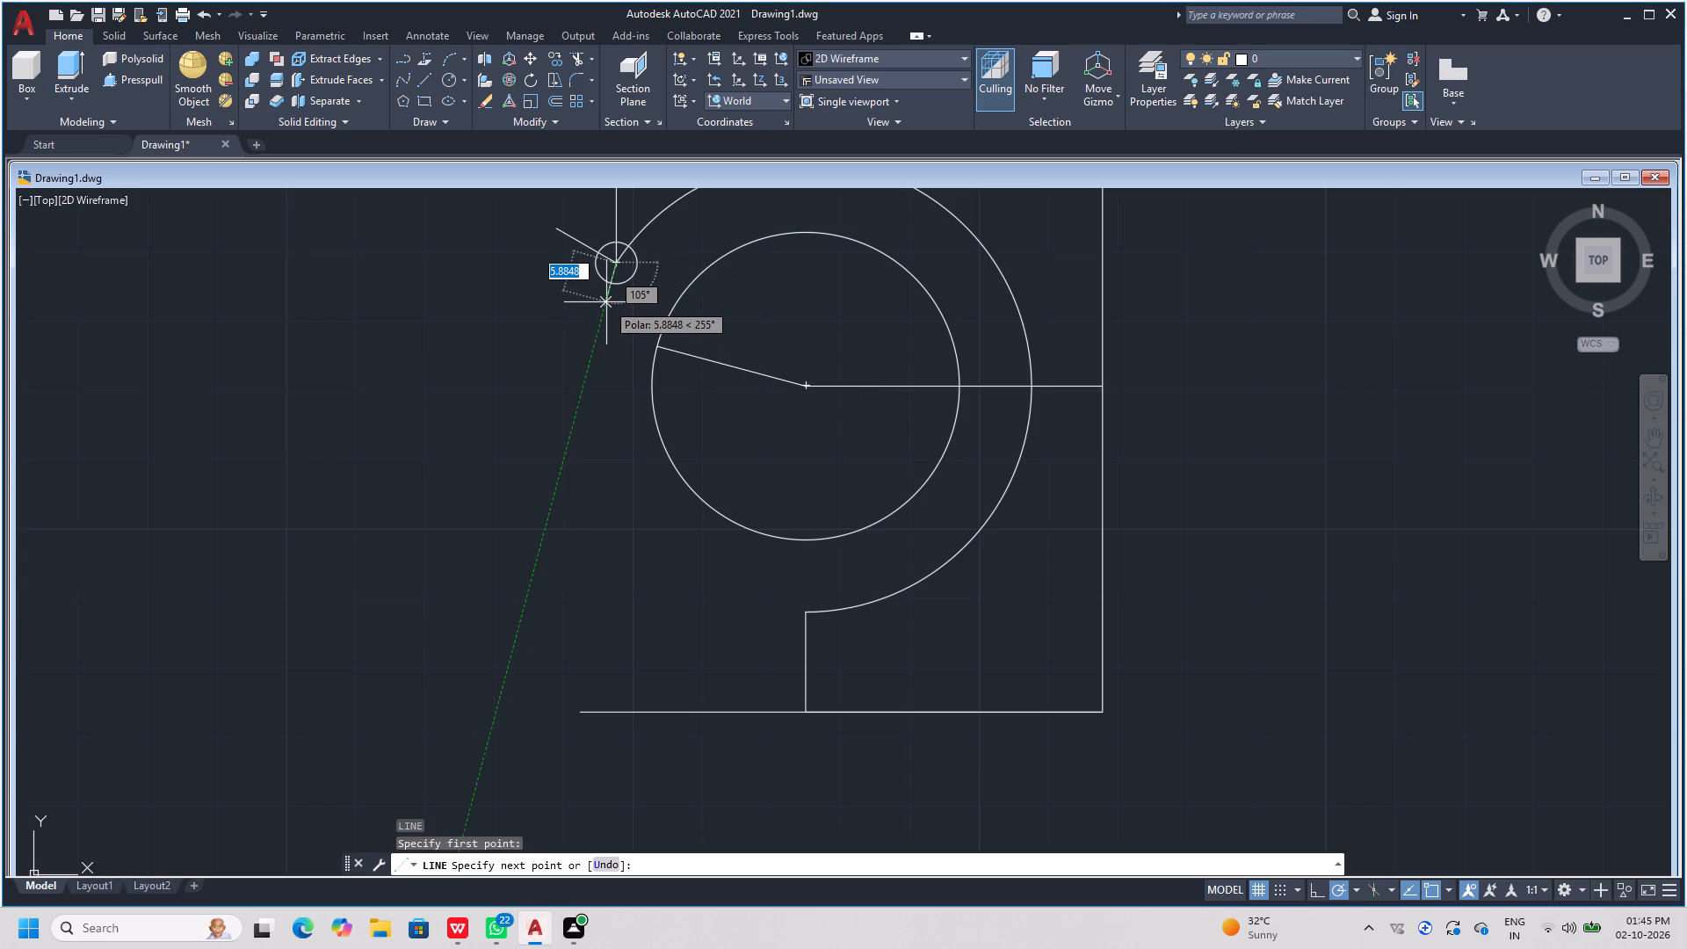
key("shift+greater")
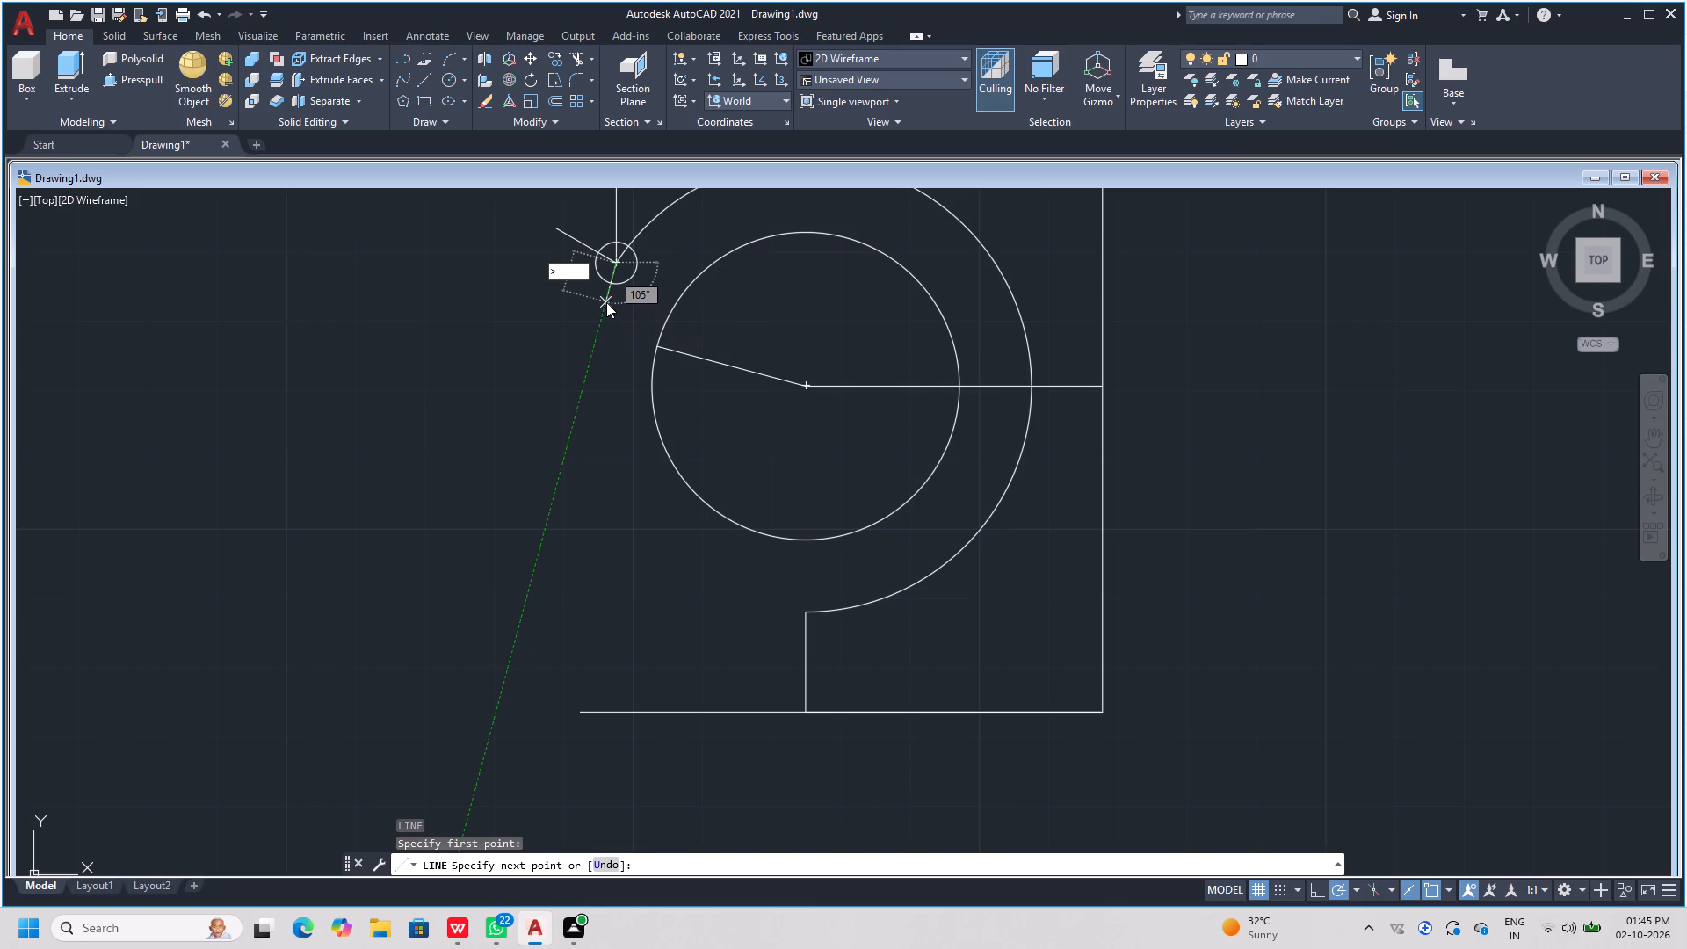
type("10")
key("5")
key("Return")
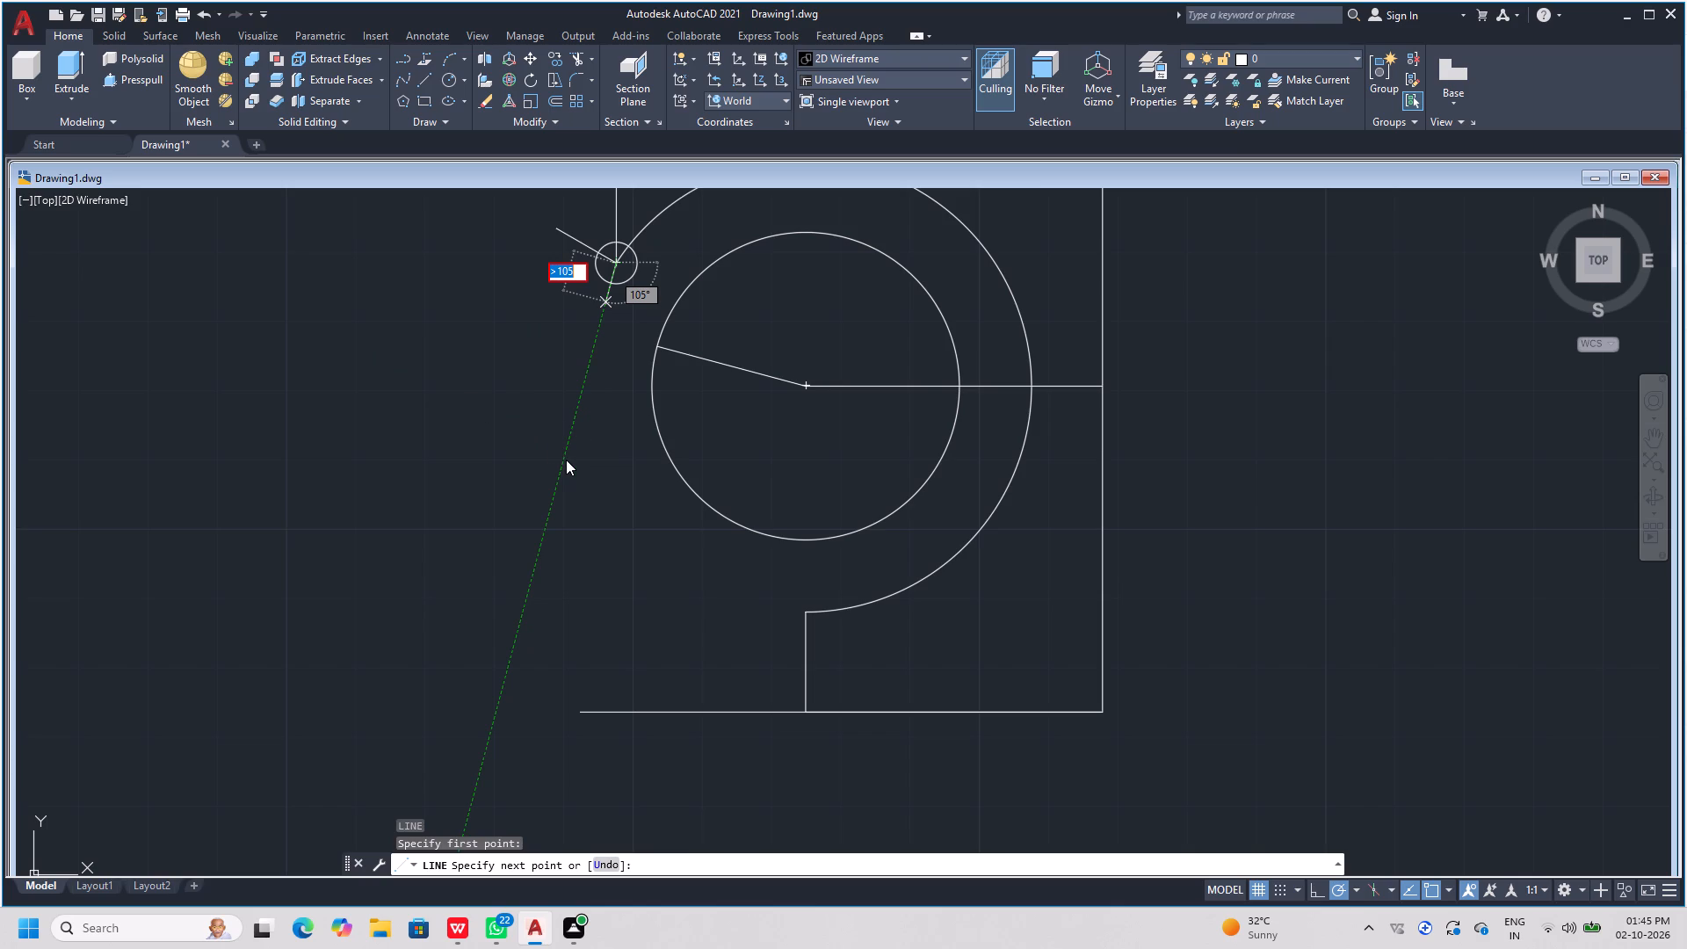
type("16.9")
key("Return")
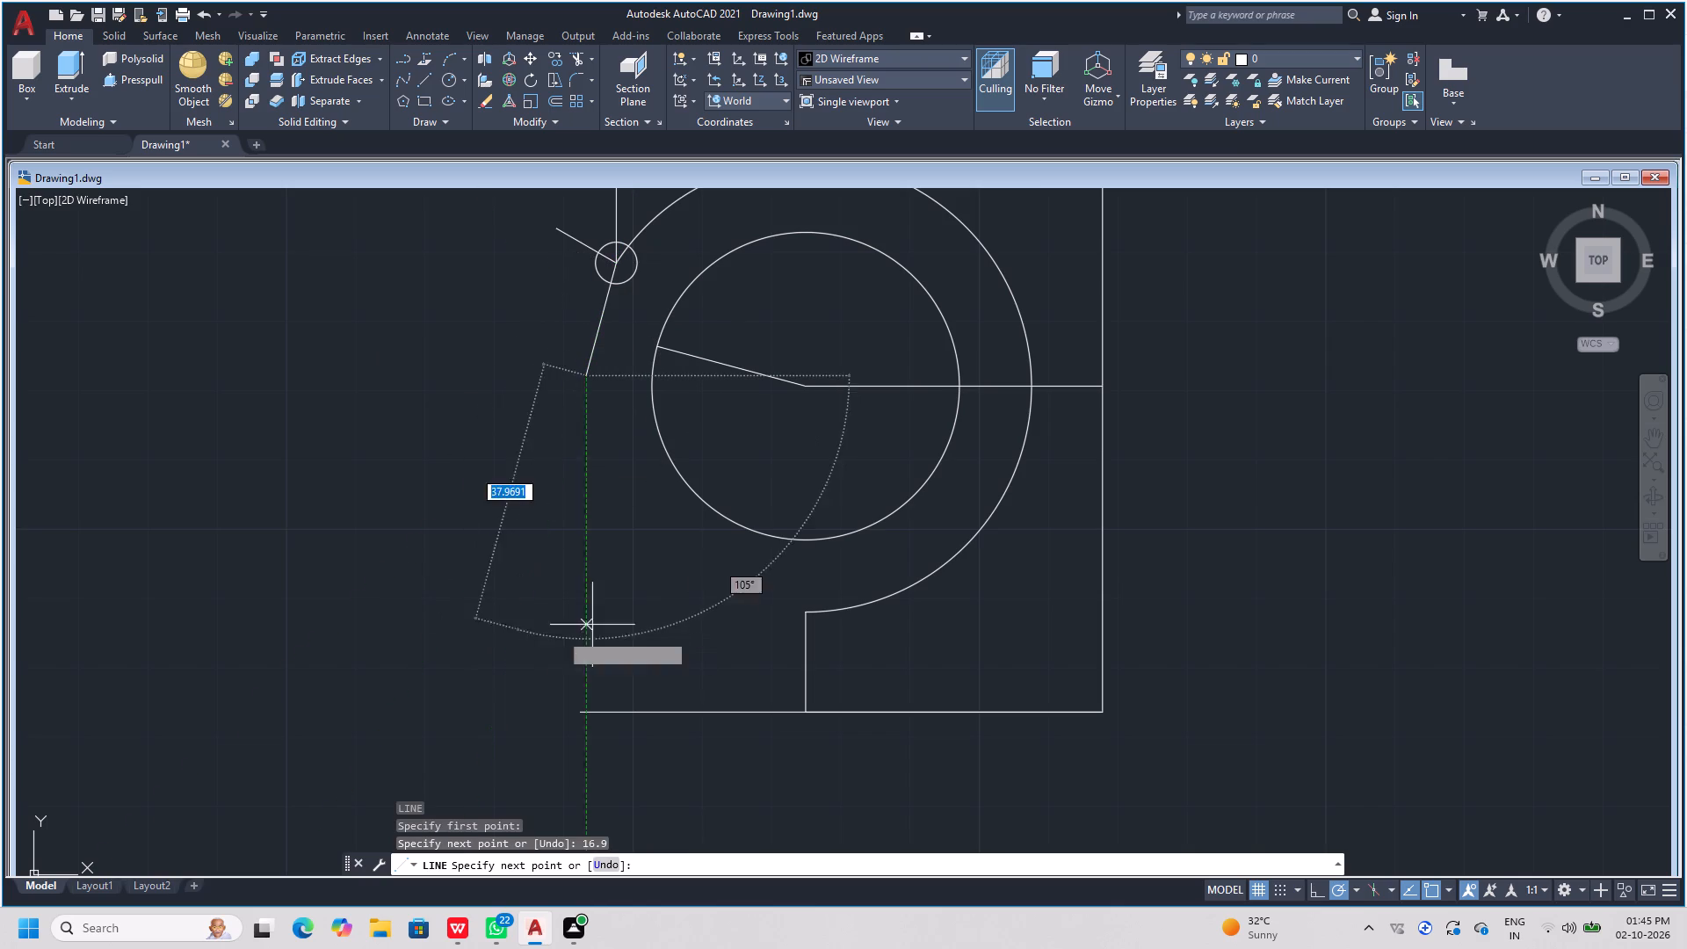
key("space")
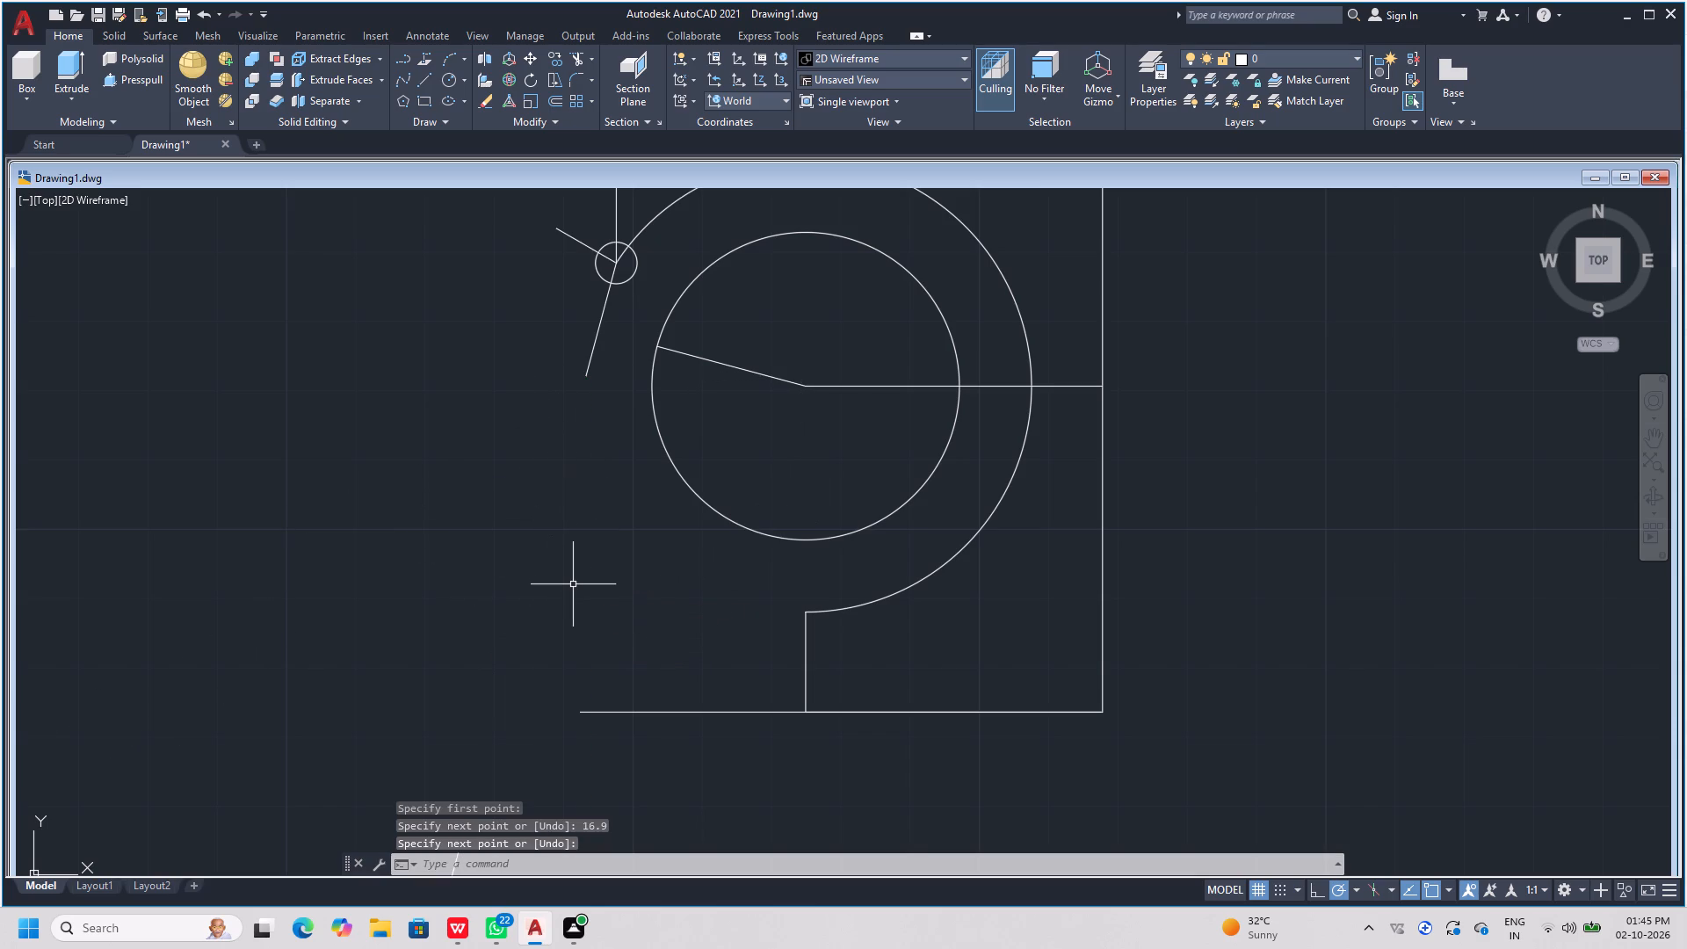
Start a line at the left end of the bottom edge, heading vertically upwards at 90°.
type("l")
key("space")
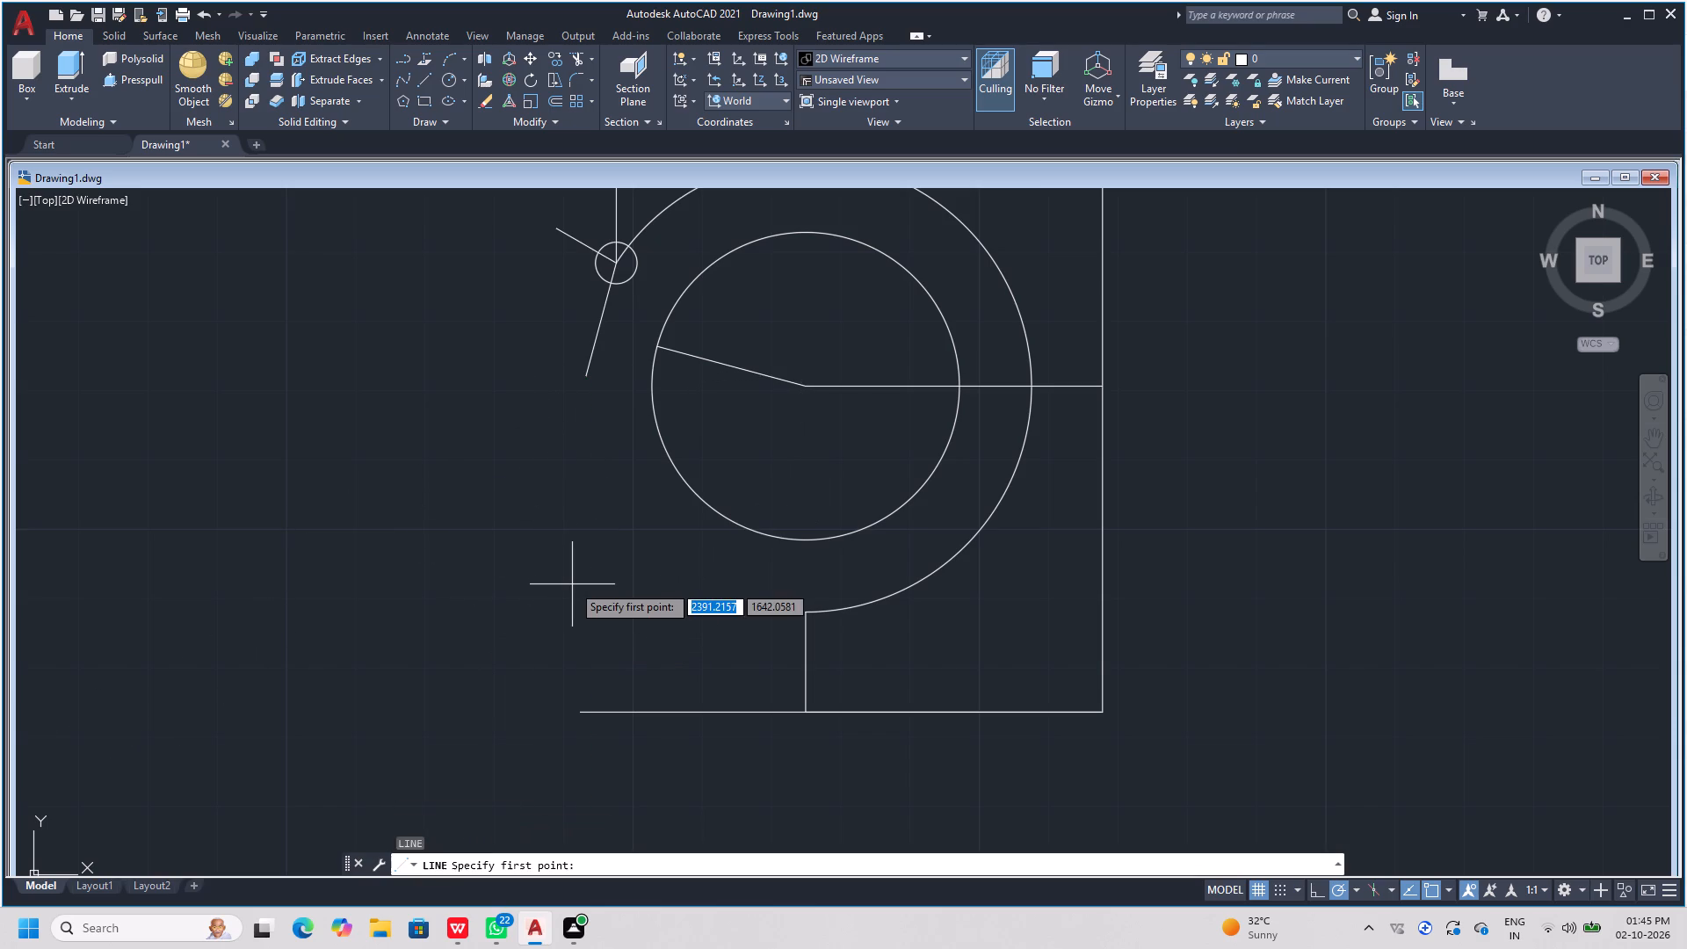
left_click(576, 714)
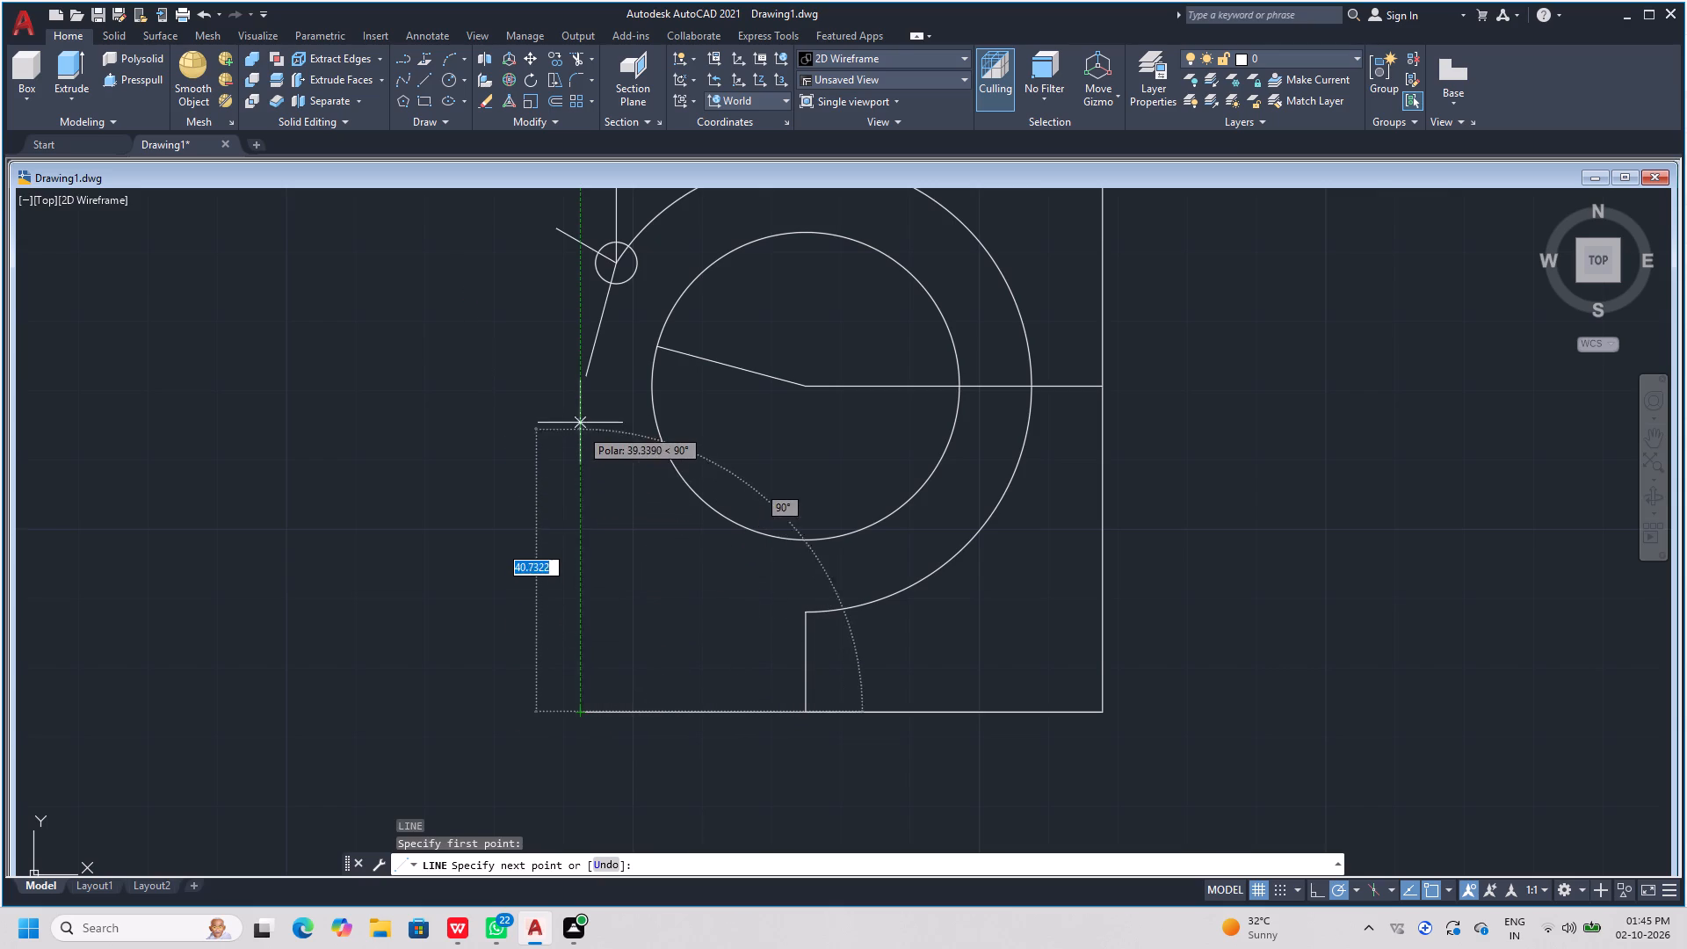
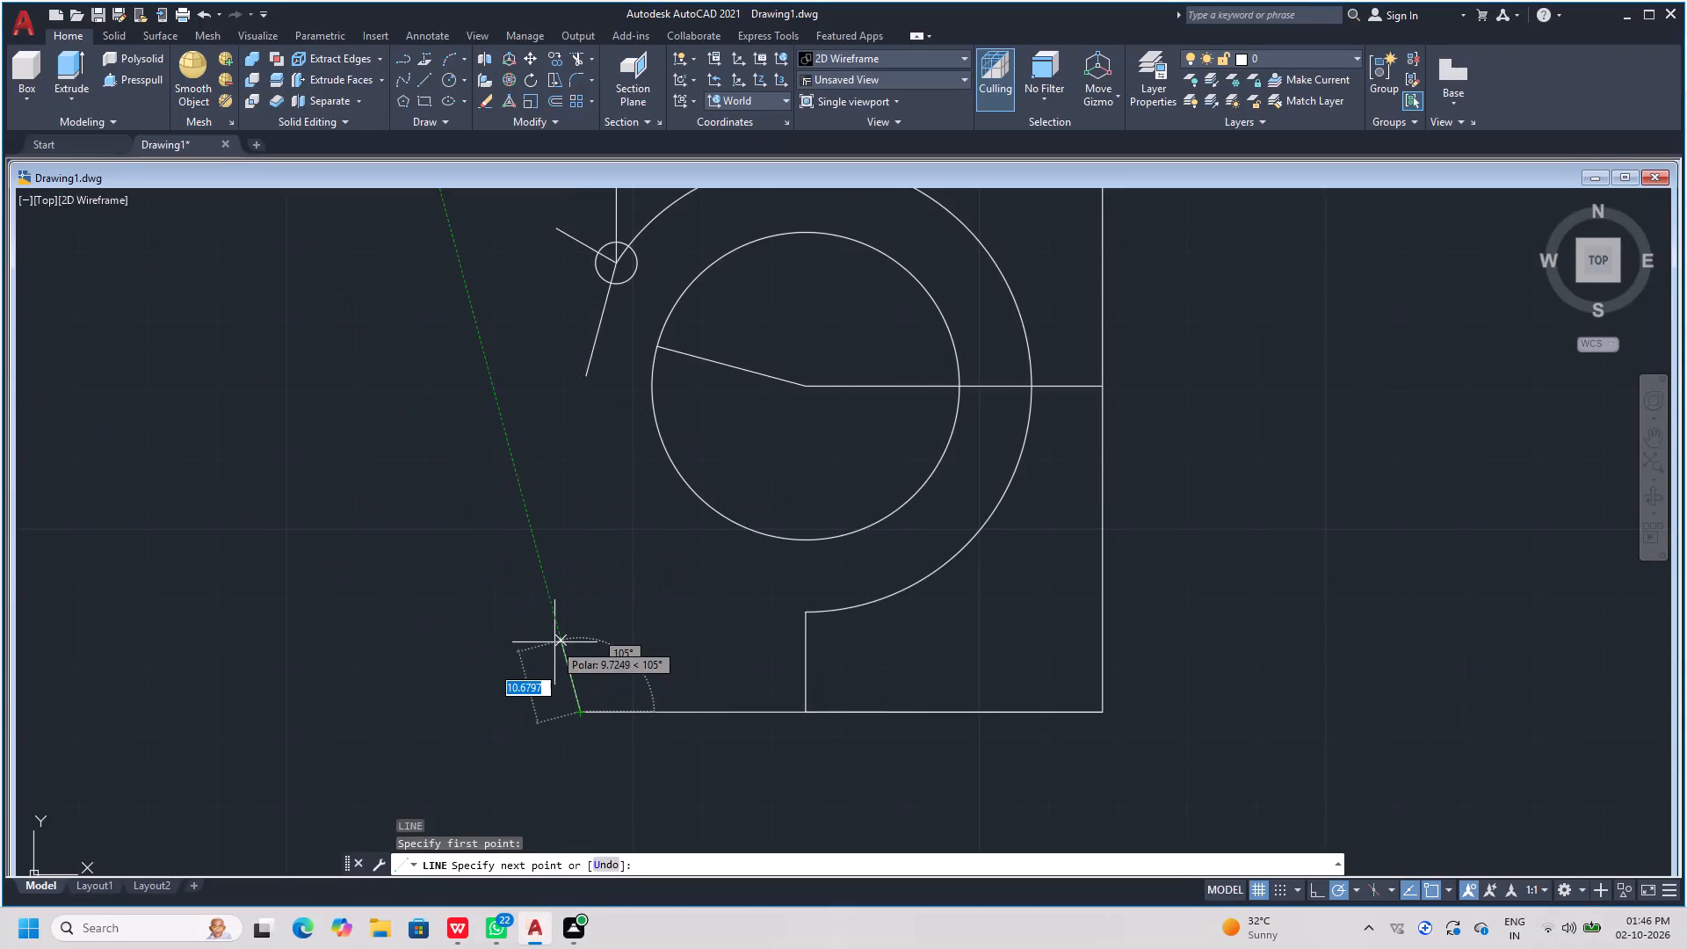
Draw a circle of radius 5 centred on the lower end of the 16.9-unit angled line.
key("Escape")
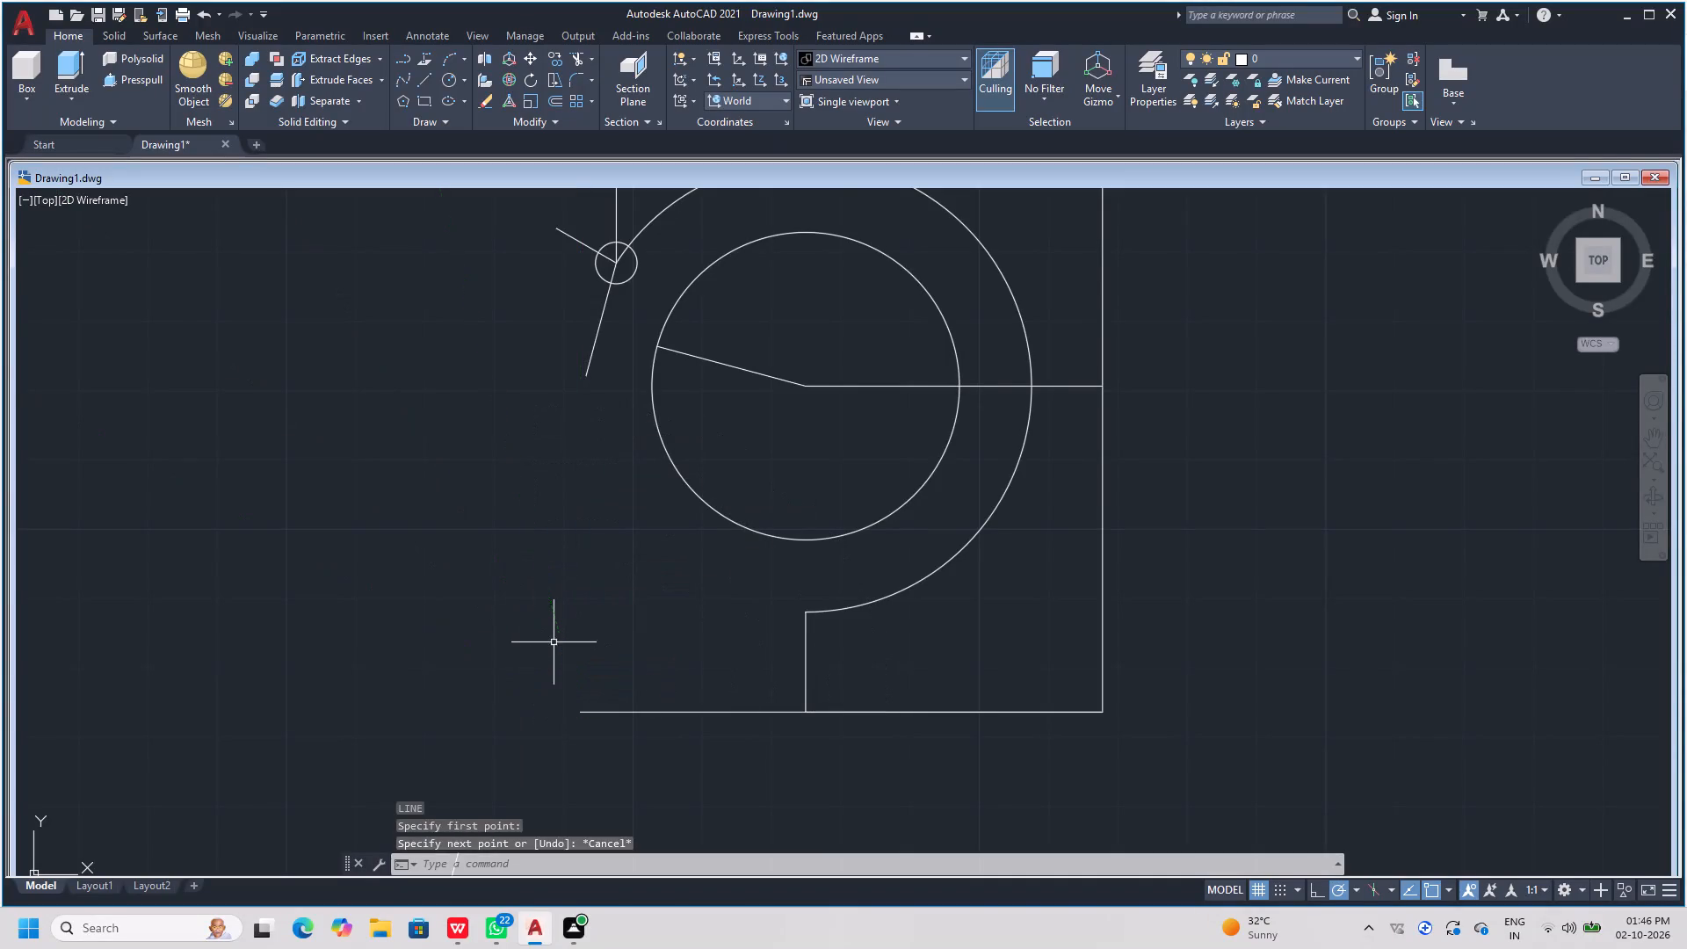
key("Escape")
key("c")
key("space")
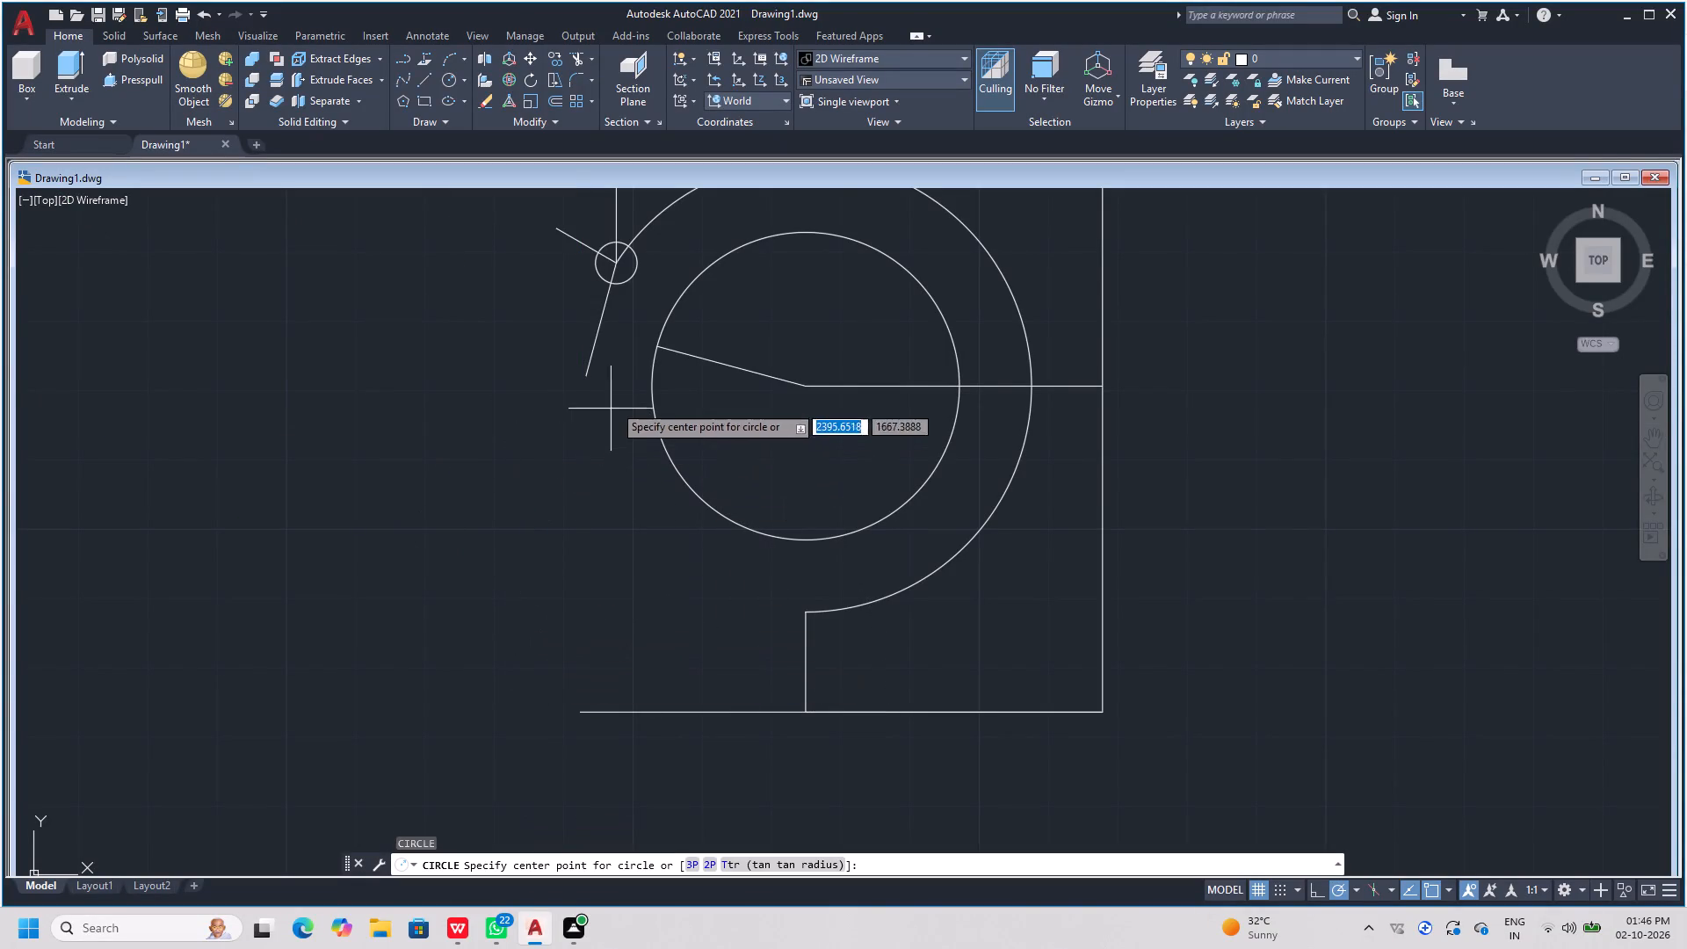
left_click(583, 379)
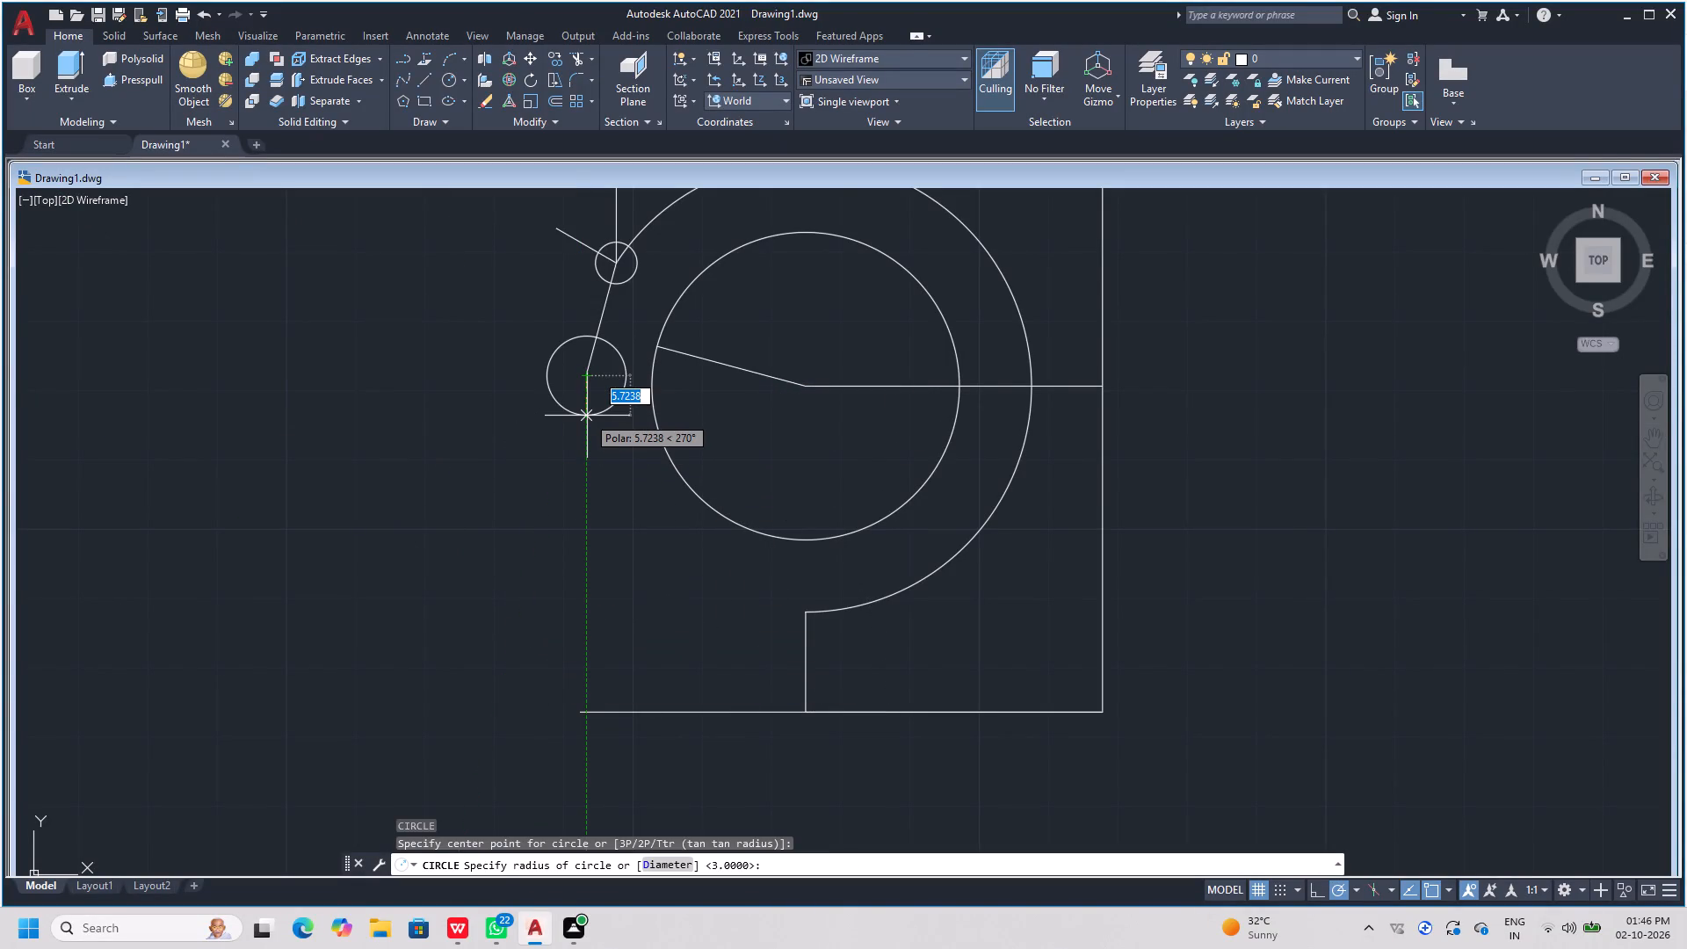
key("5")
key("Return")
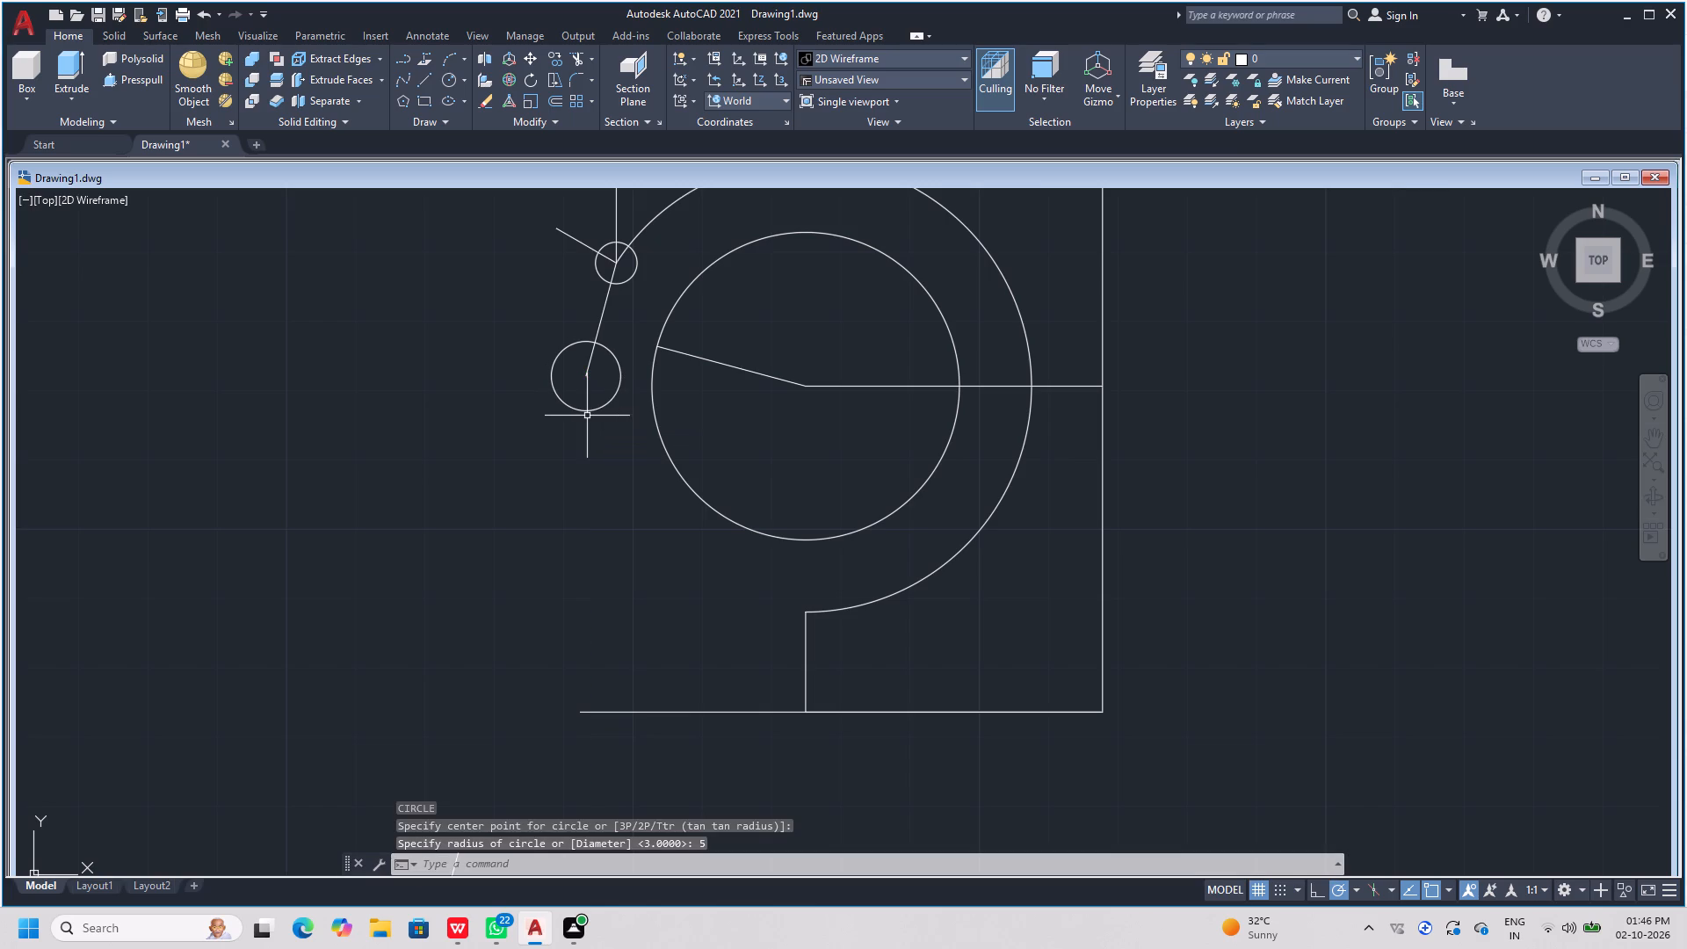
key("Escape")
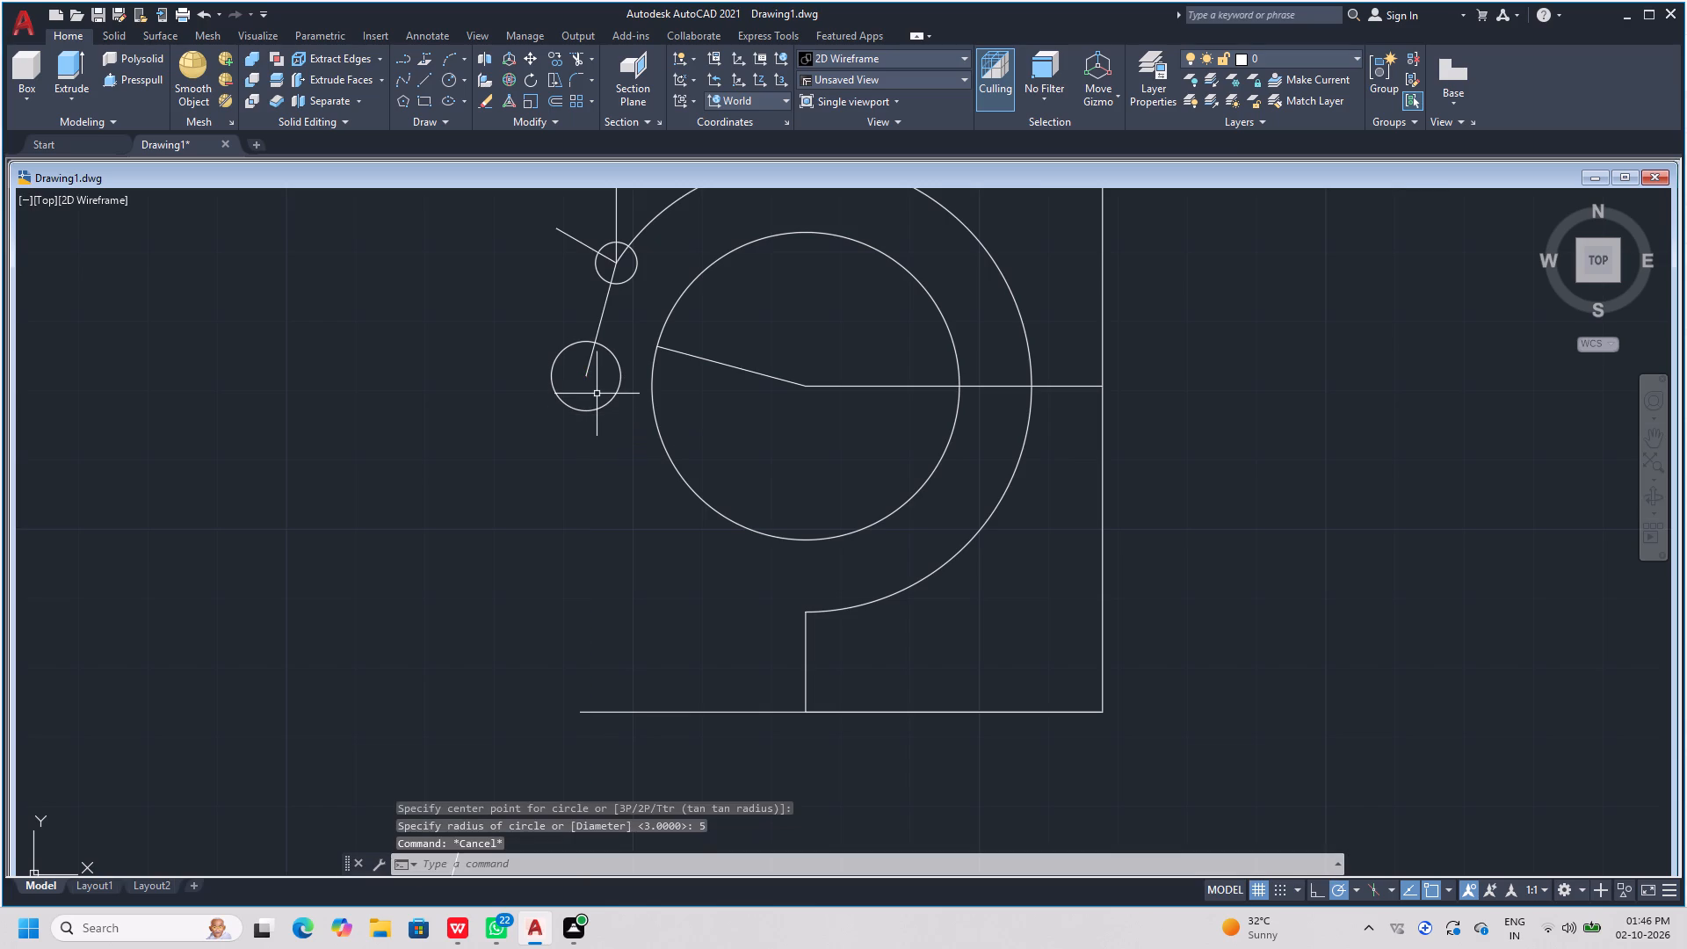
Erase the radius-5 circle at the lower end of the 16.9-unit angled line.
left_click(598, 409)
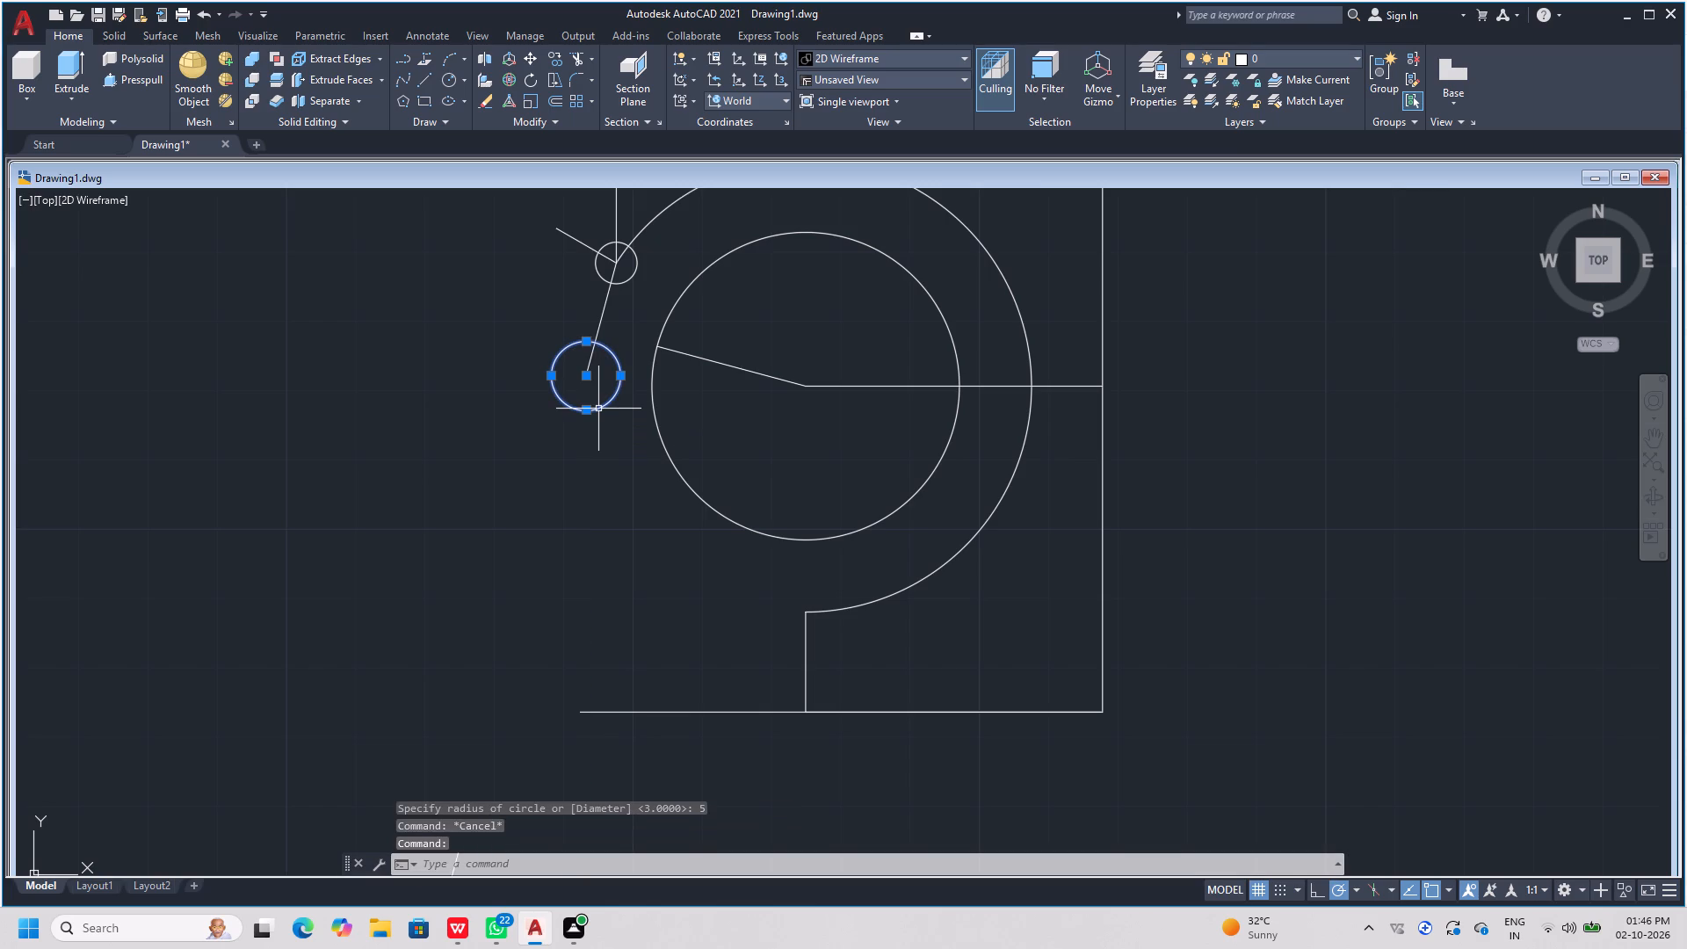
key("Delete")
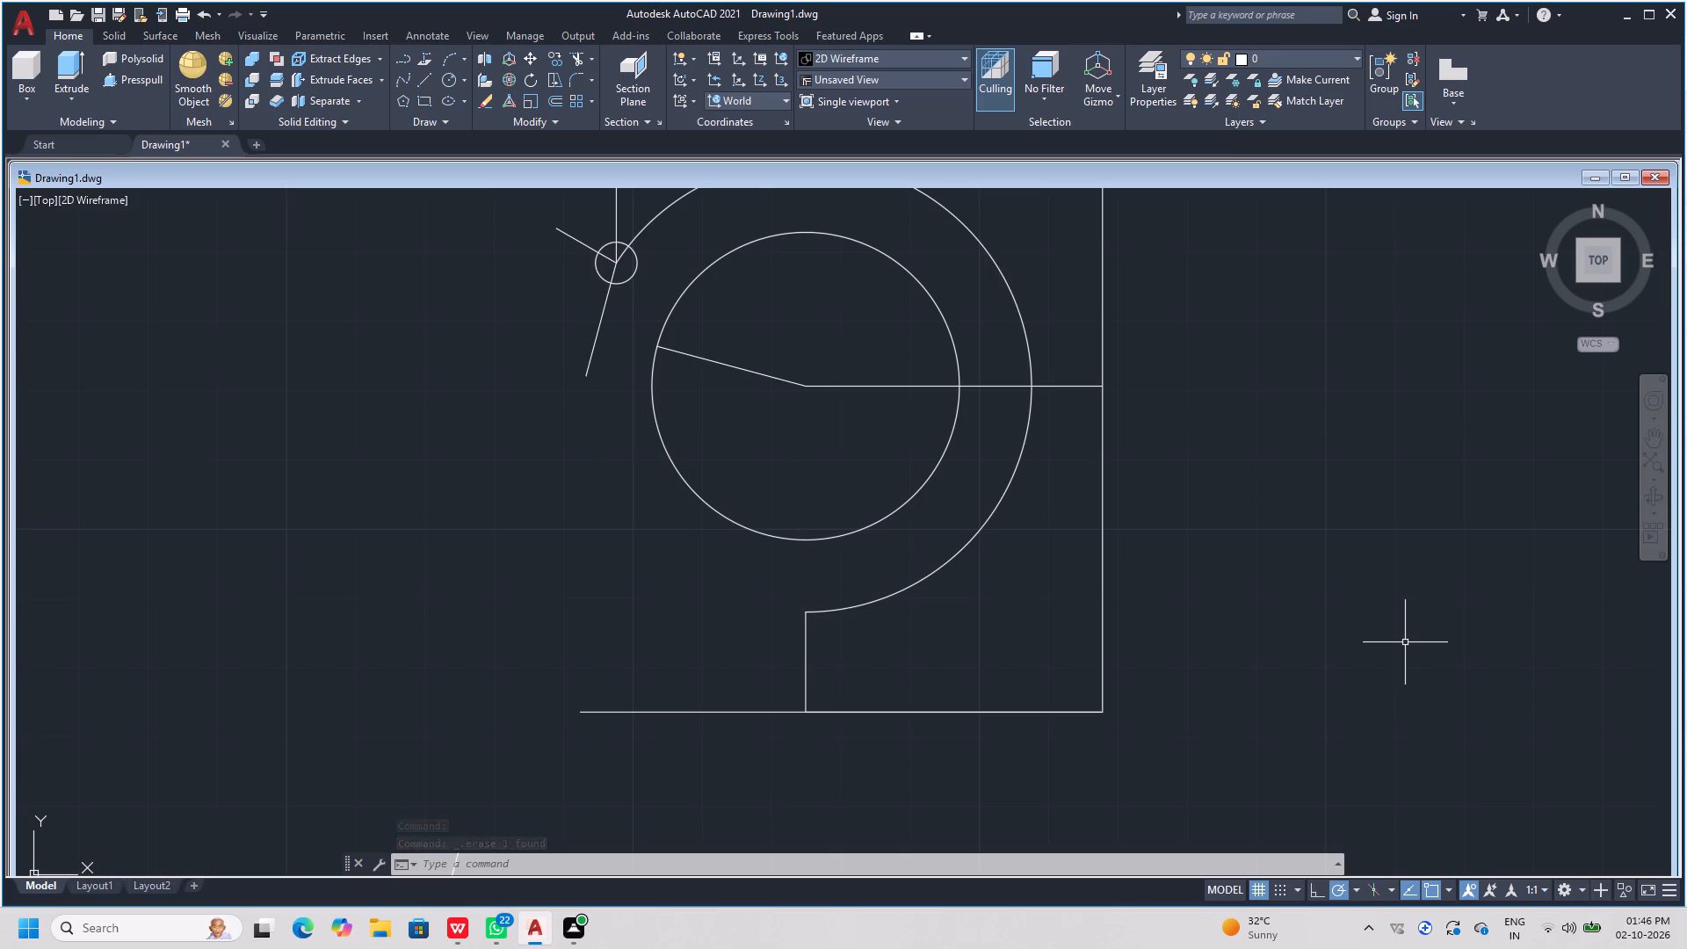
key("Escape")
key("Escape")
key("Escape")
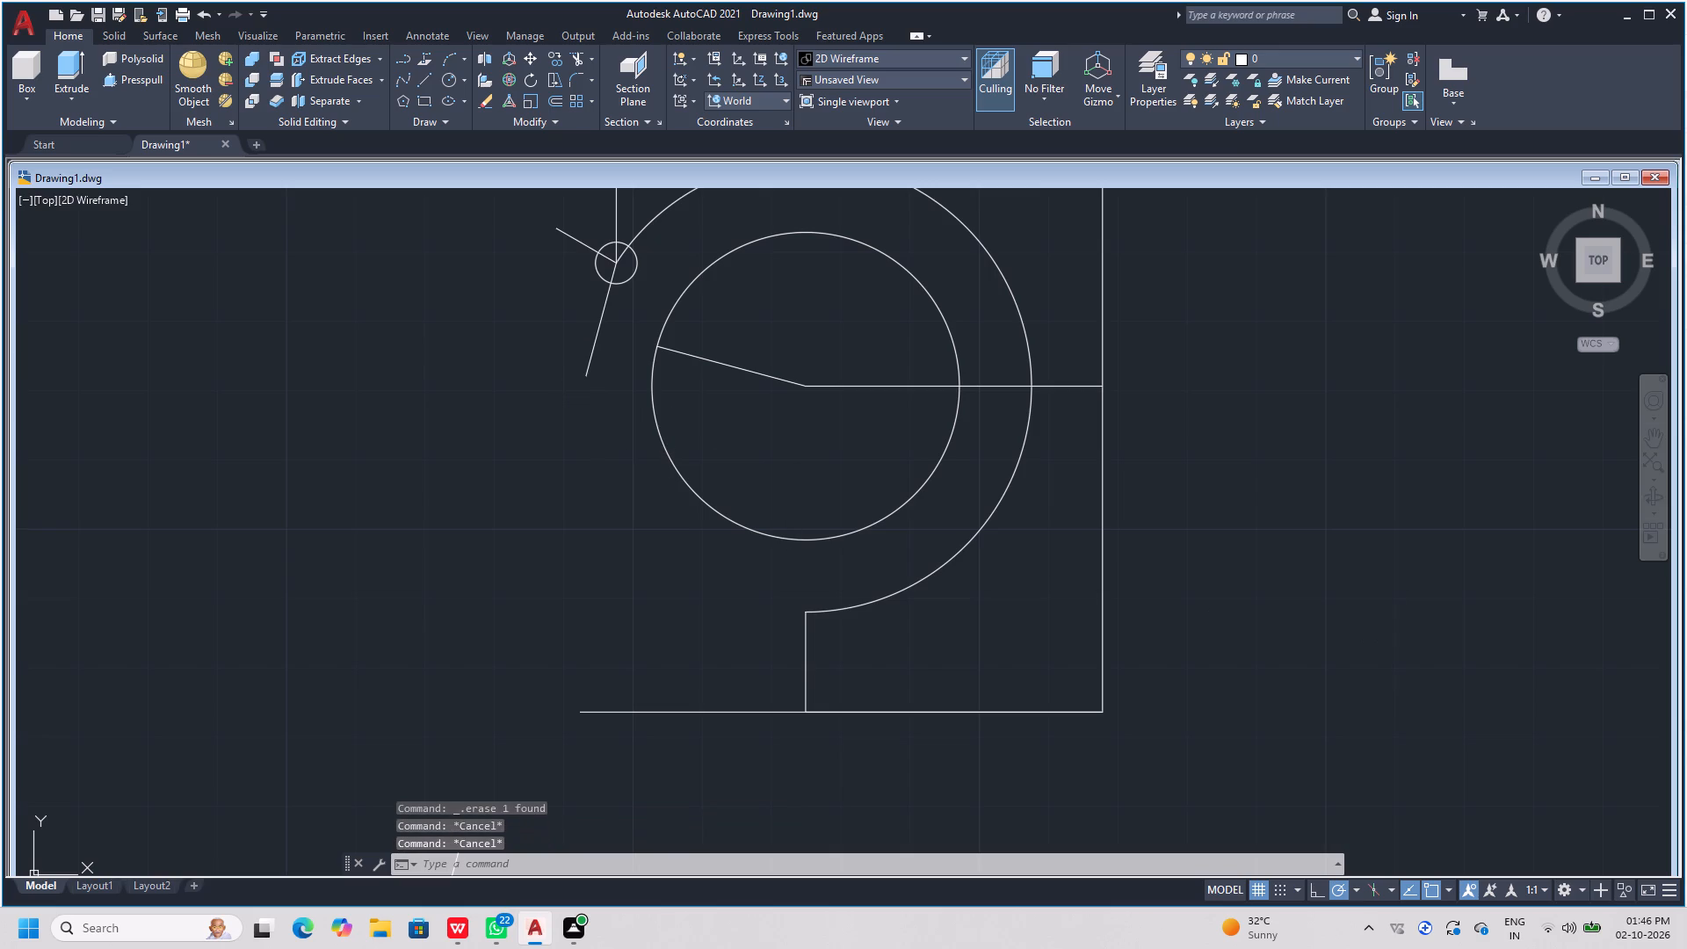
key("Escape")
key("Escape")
Draw a circle of radius 3 centred on the lower end of the 16.9-unit angled line.
type("c")
key("space")
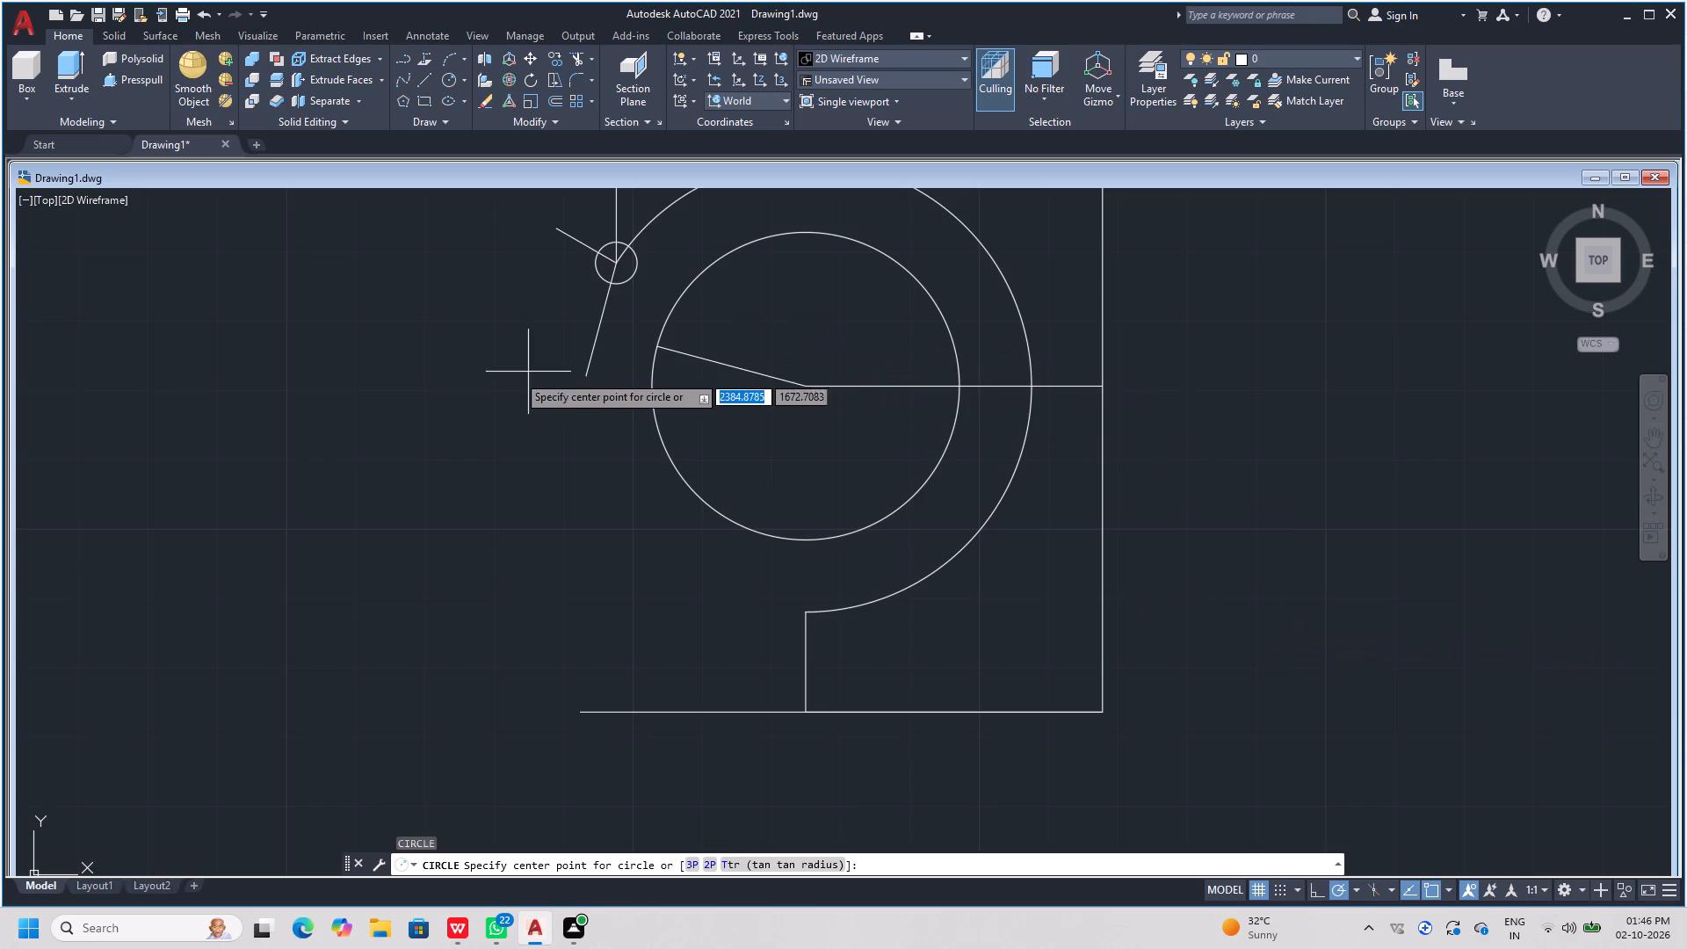
left_click(585, 375)
key("3")
key("Return")
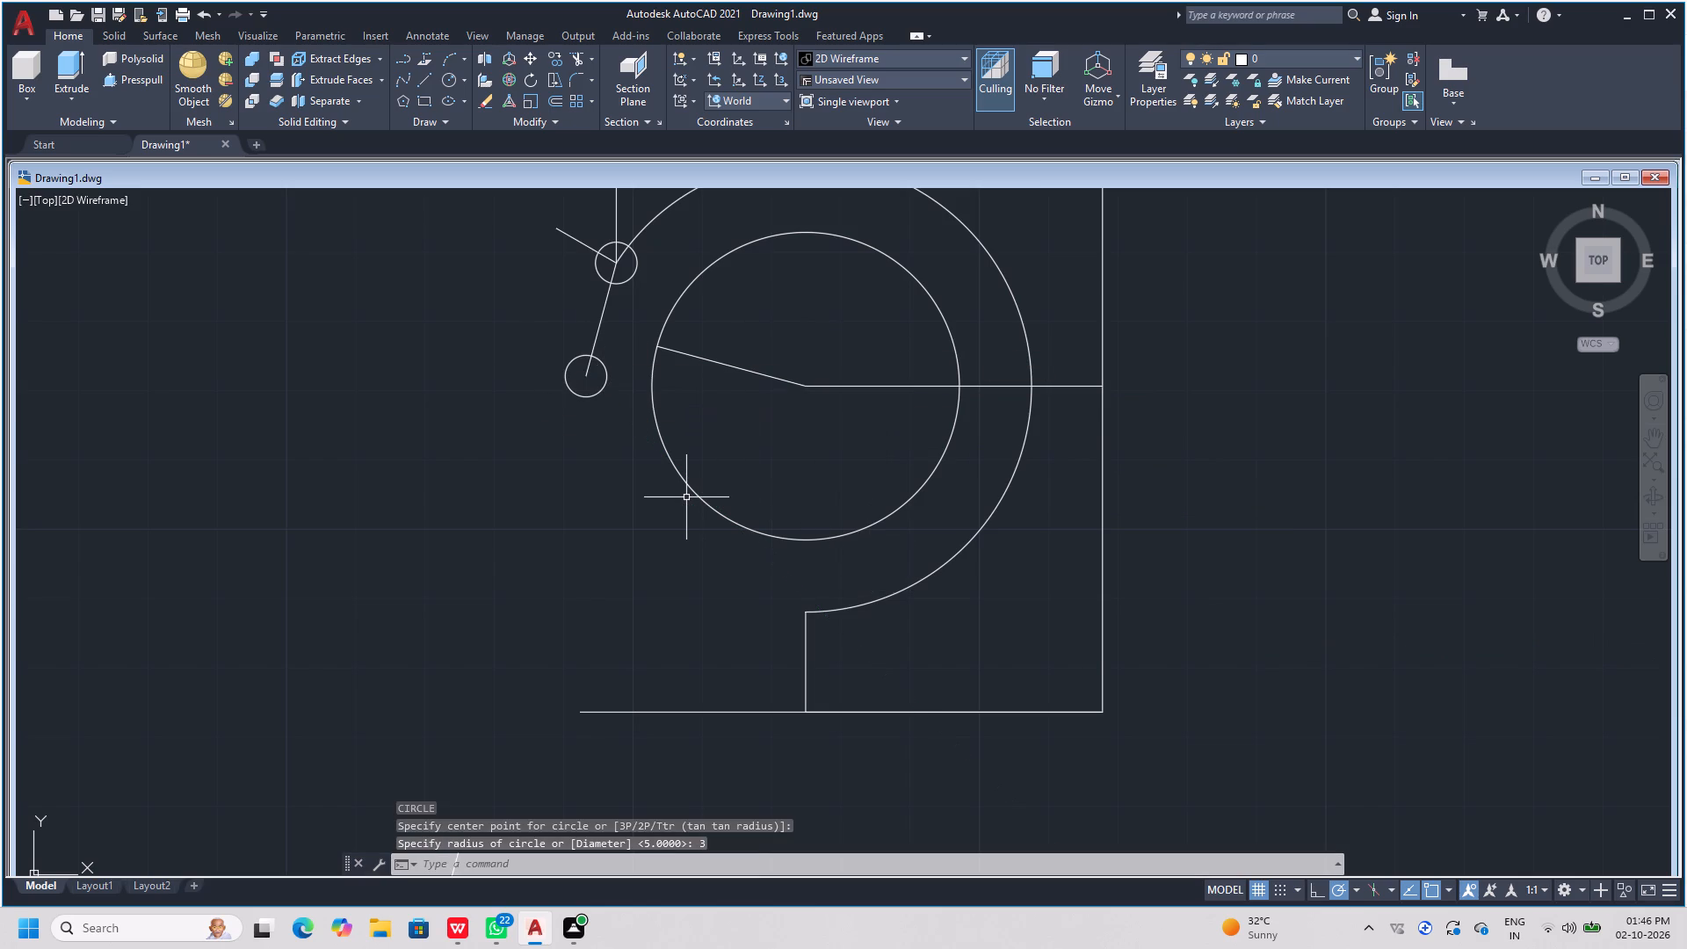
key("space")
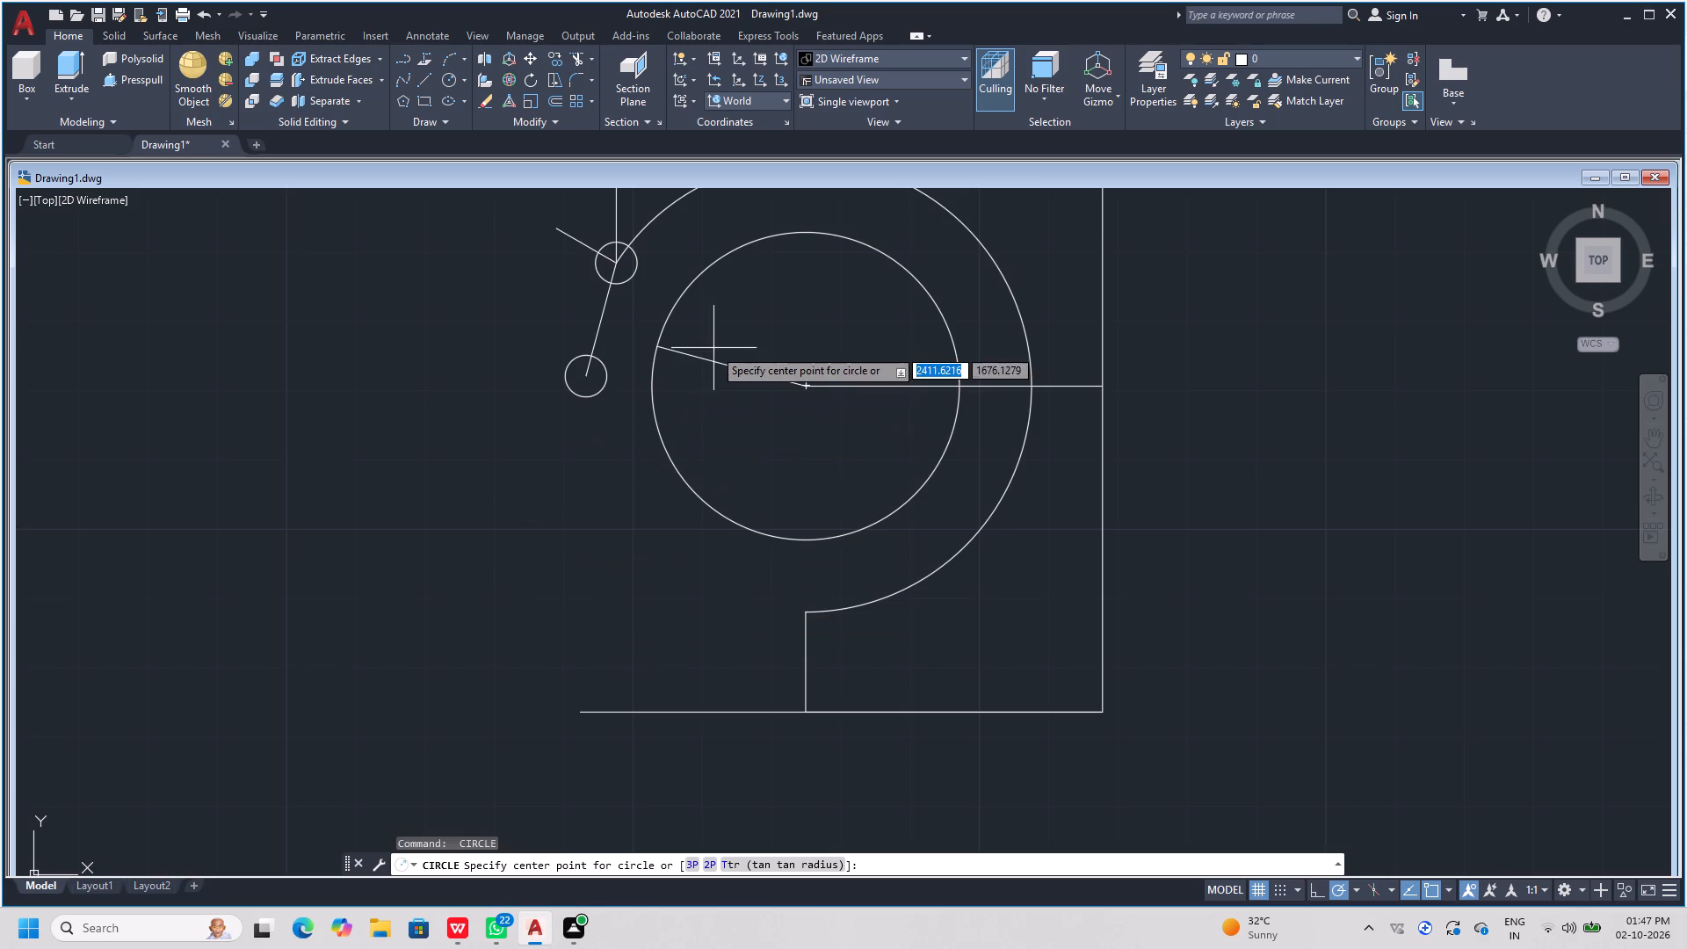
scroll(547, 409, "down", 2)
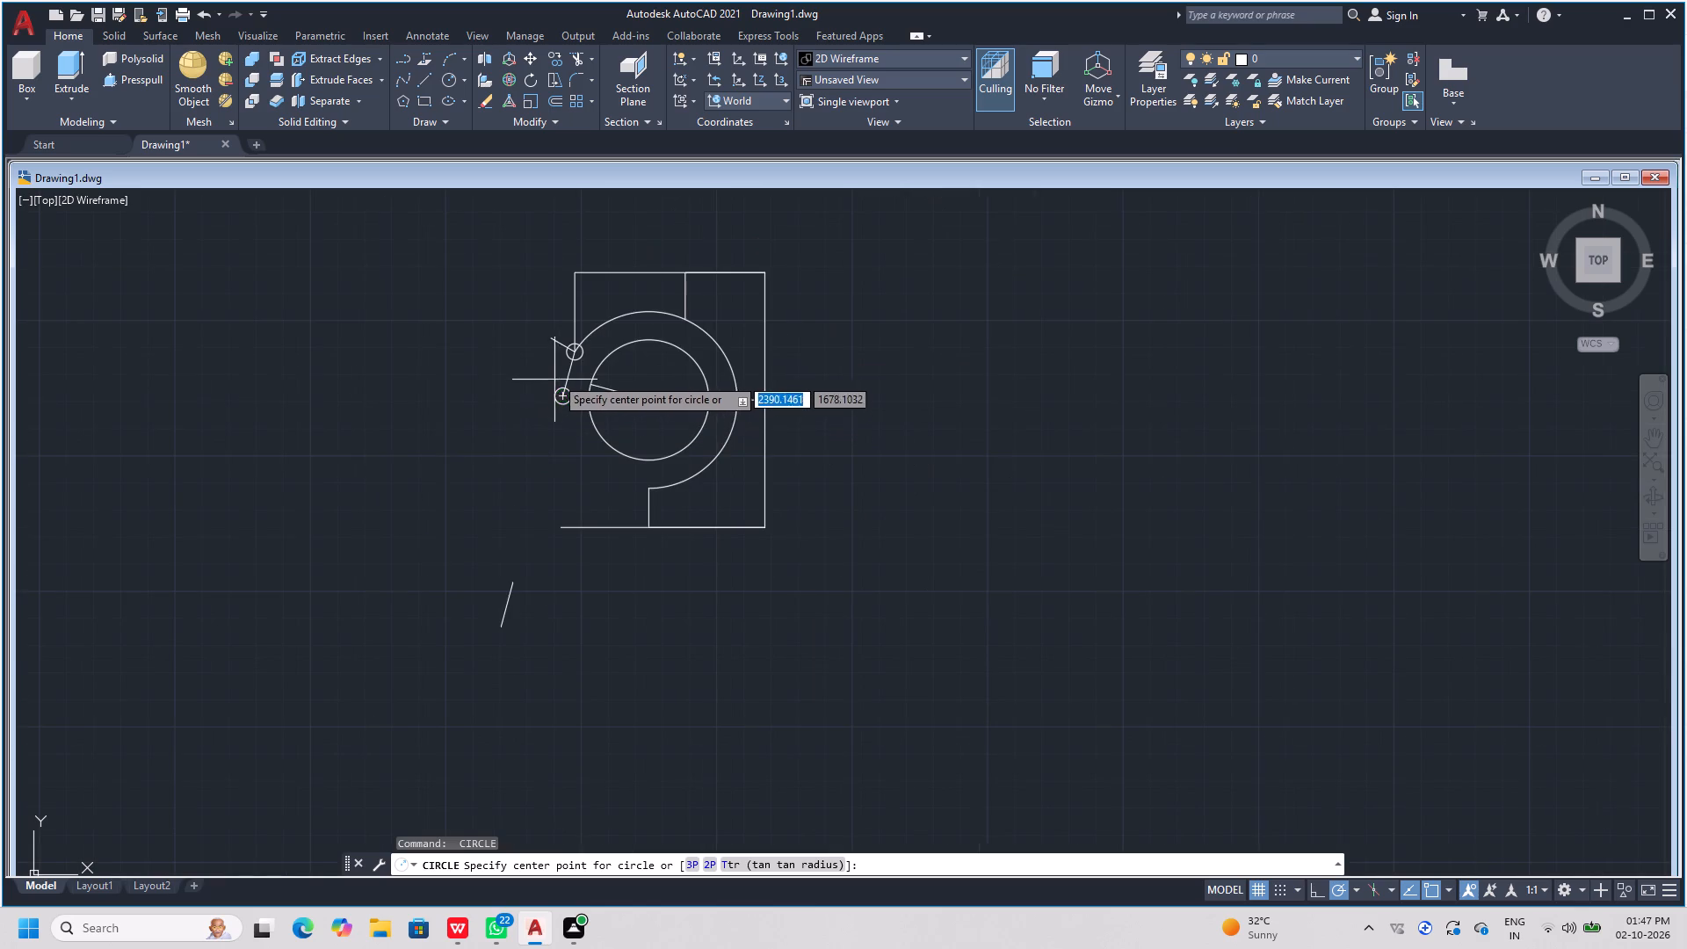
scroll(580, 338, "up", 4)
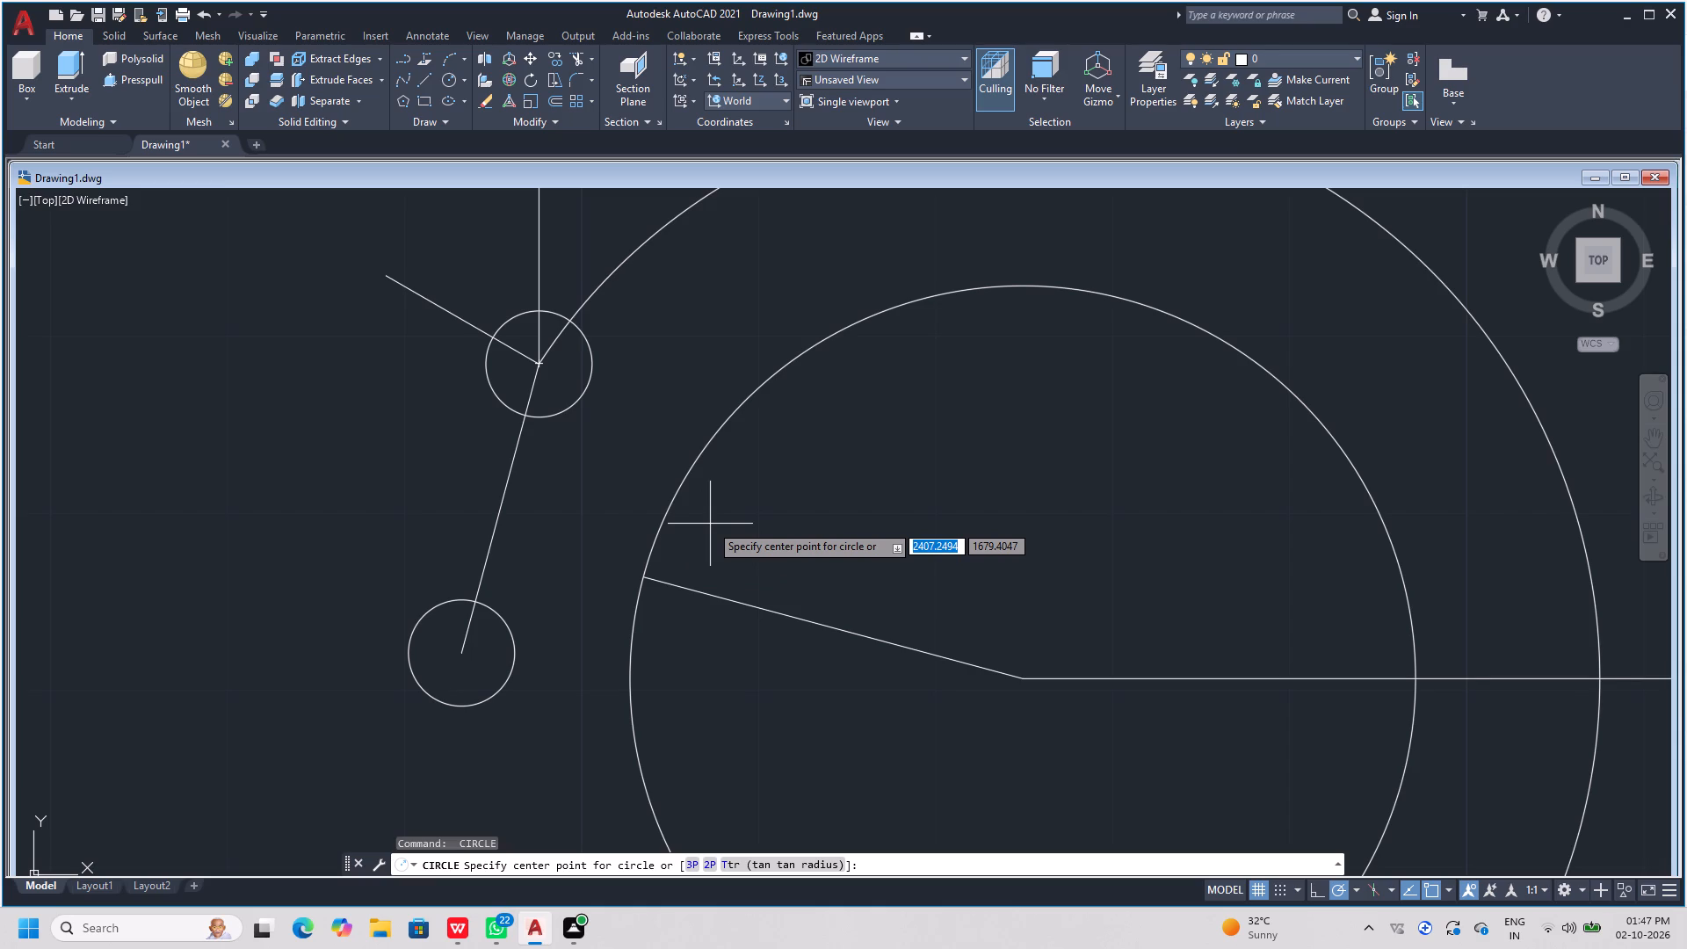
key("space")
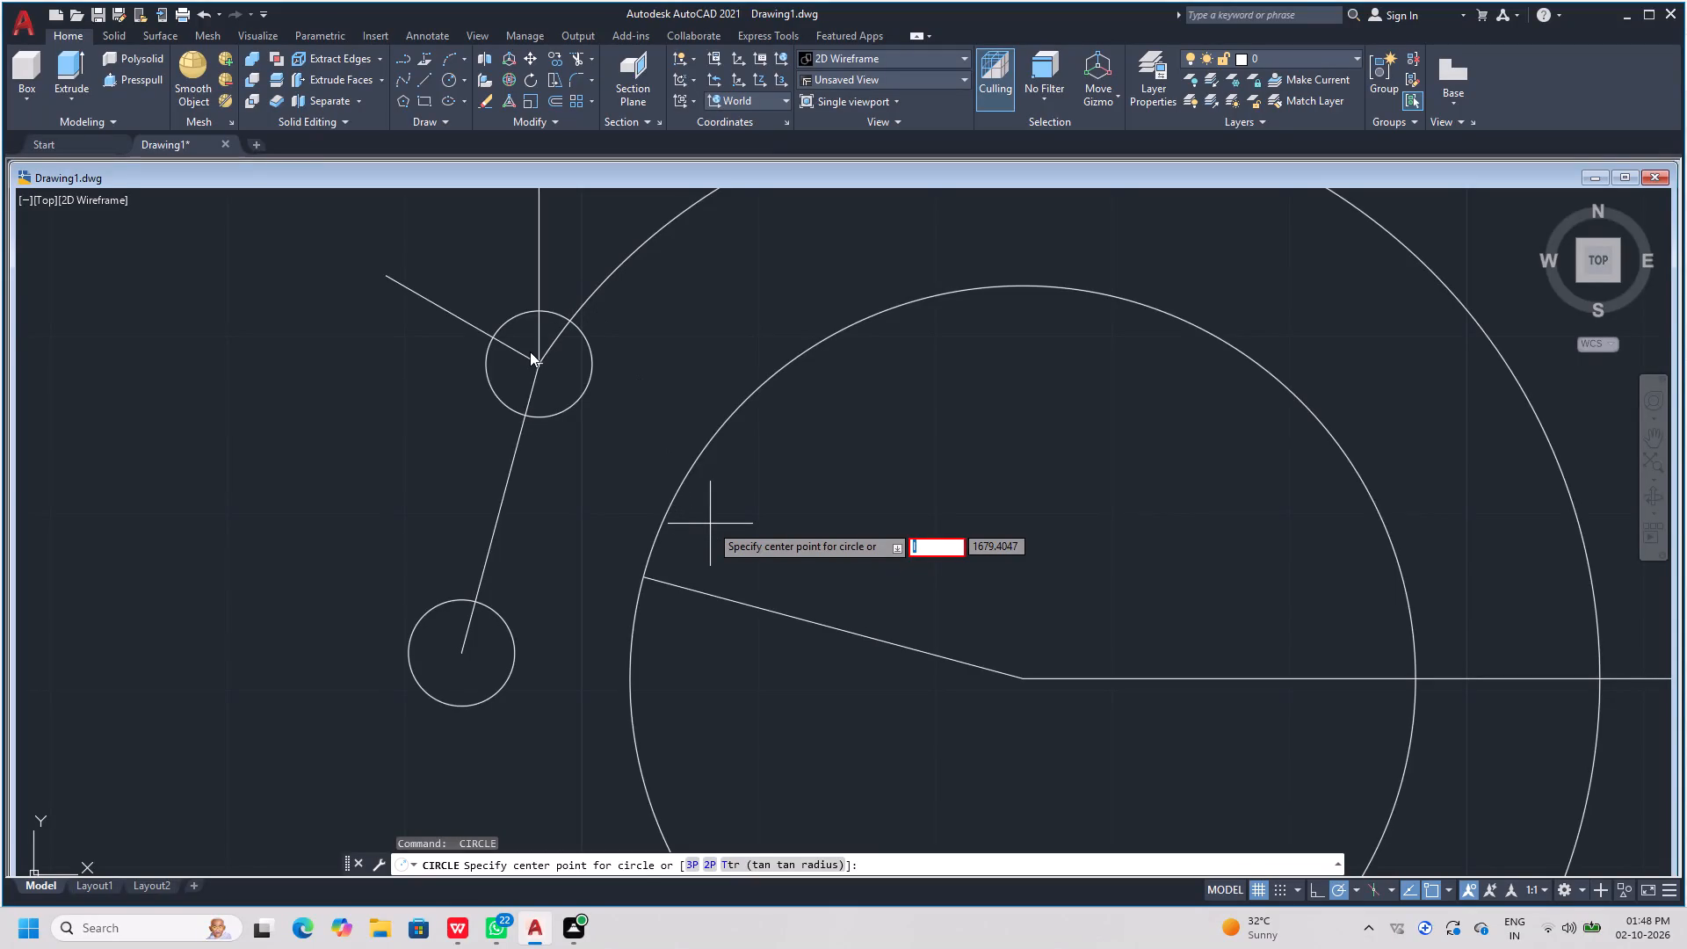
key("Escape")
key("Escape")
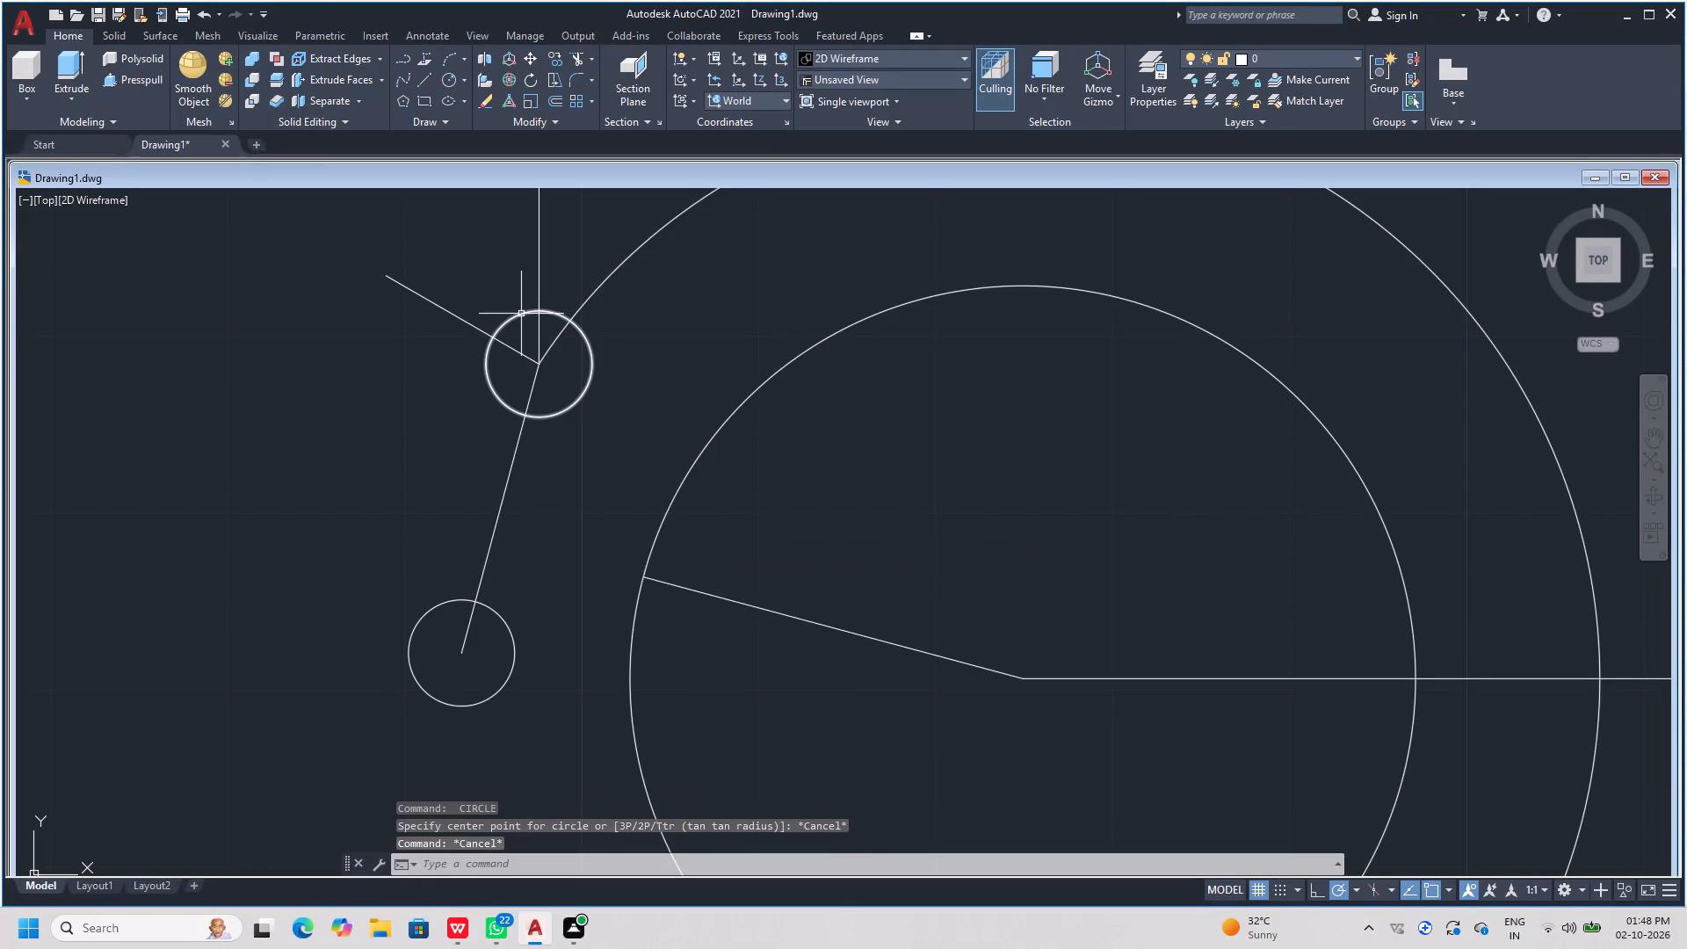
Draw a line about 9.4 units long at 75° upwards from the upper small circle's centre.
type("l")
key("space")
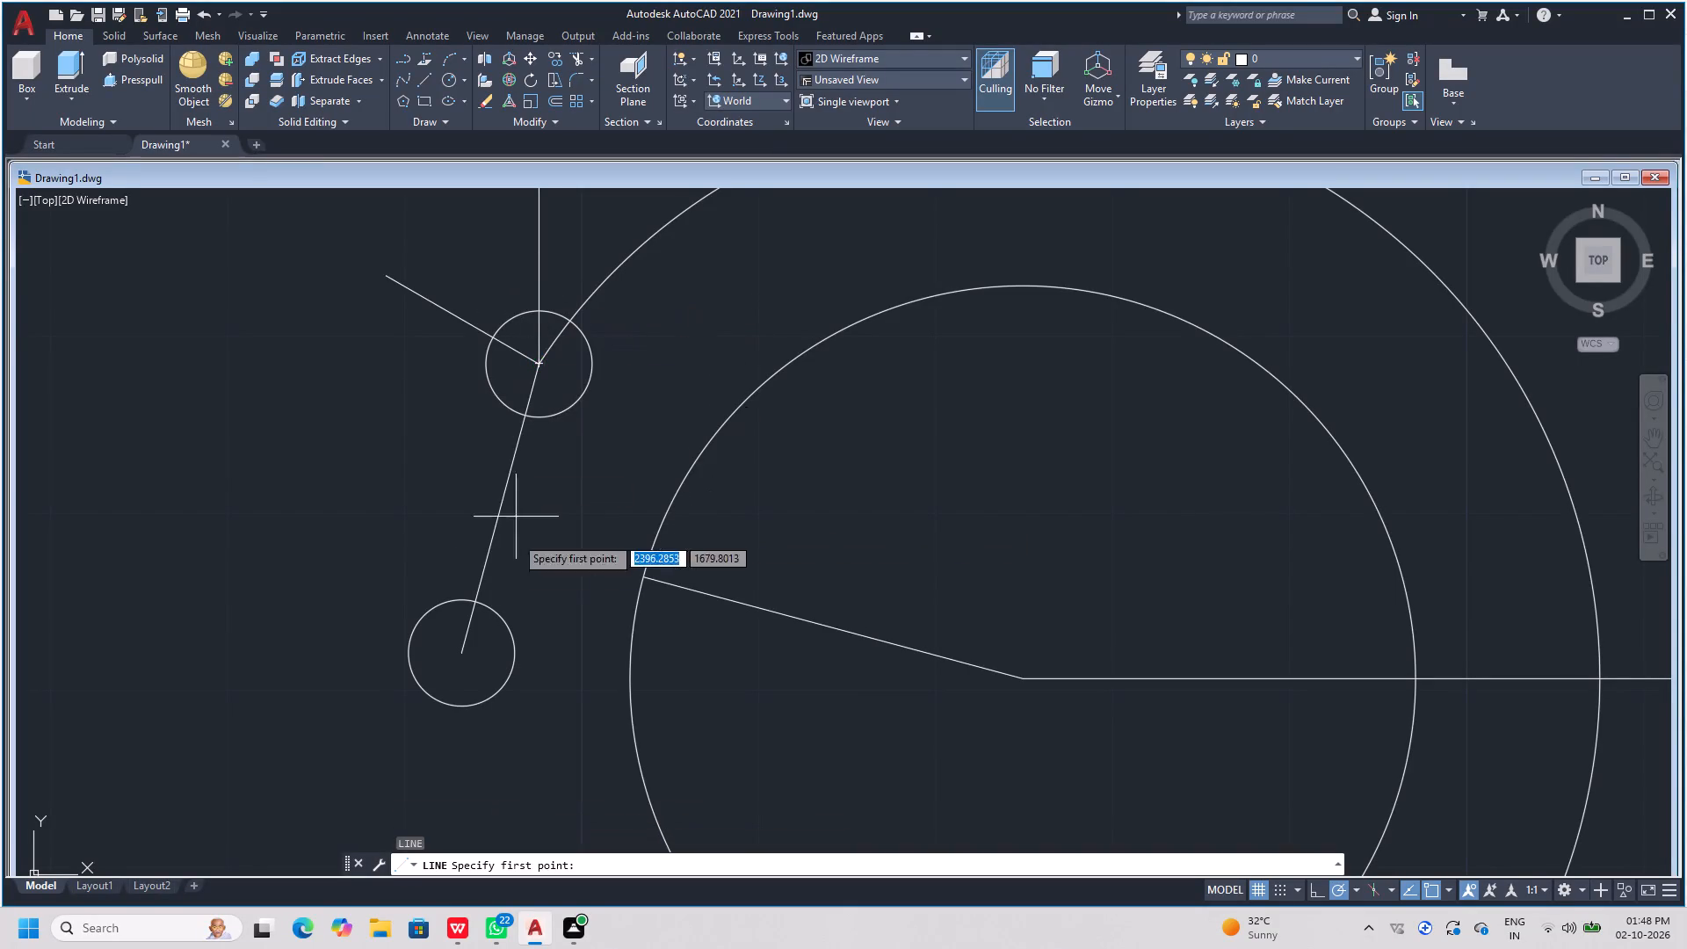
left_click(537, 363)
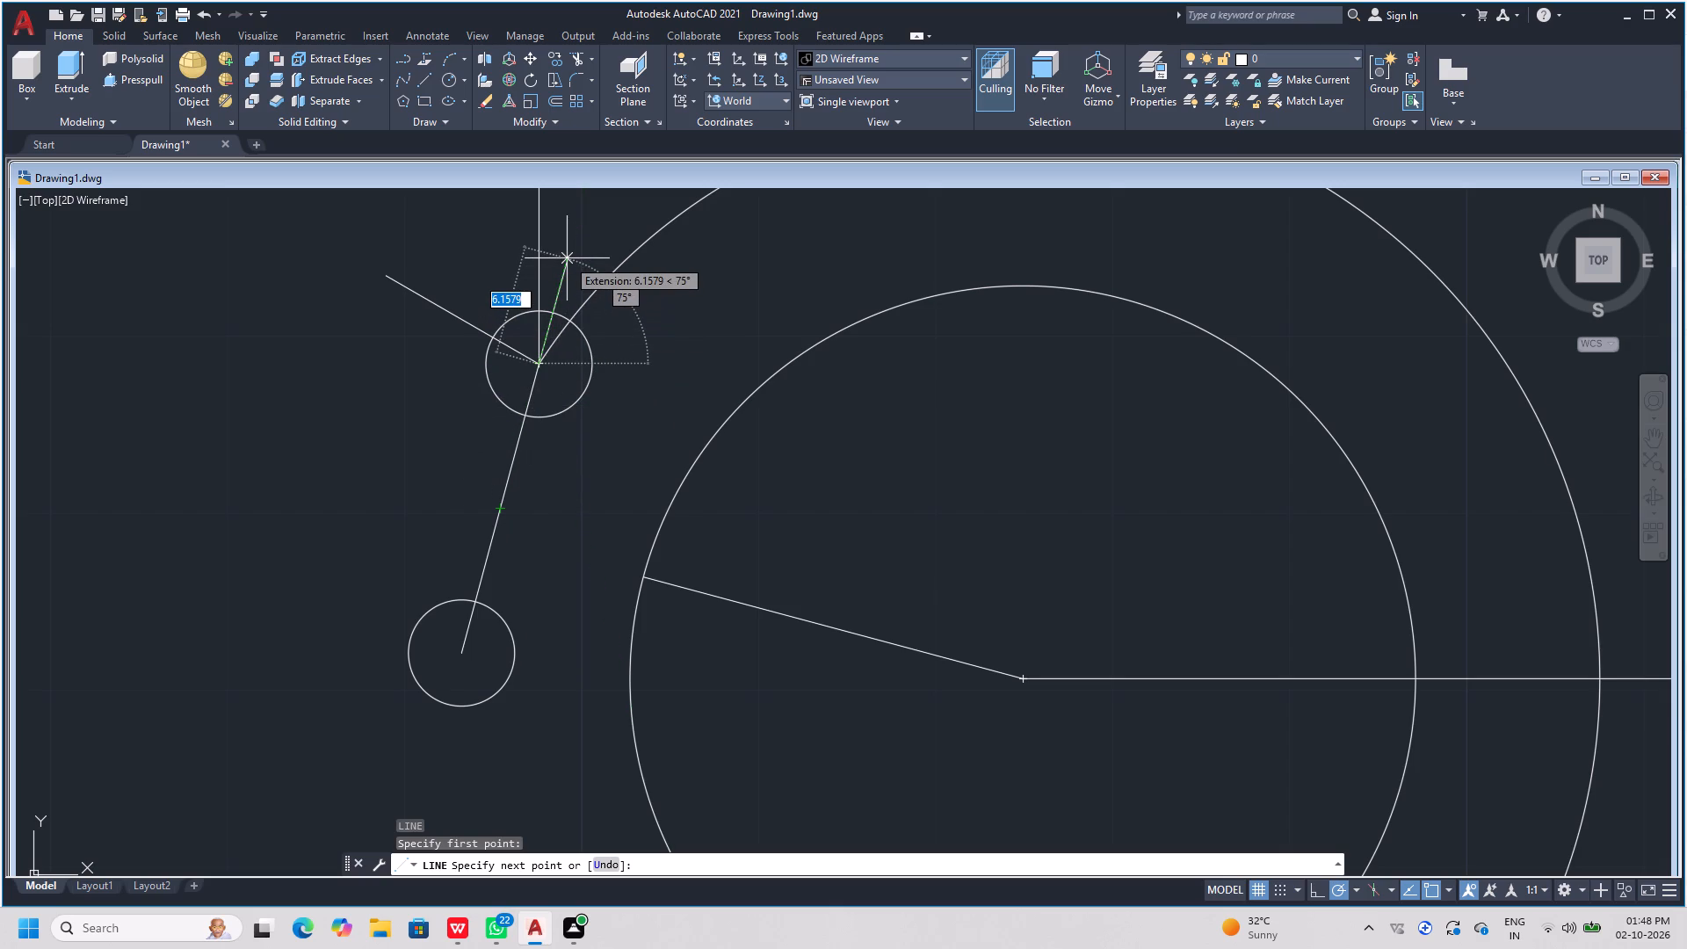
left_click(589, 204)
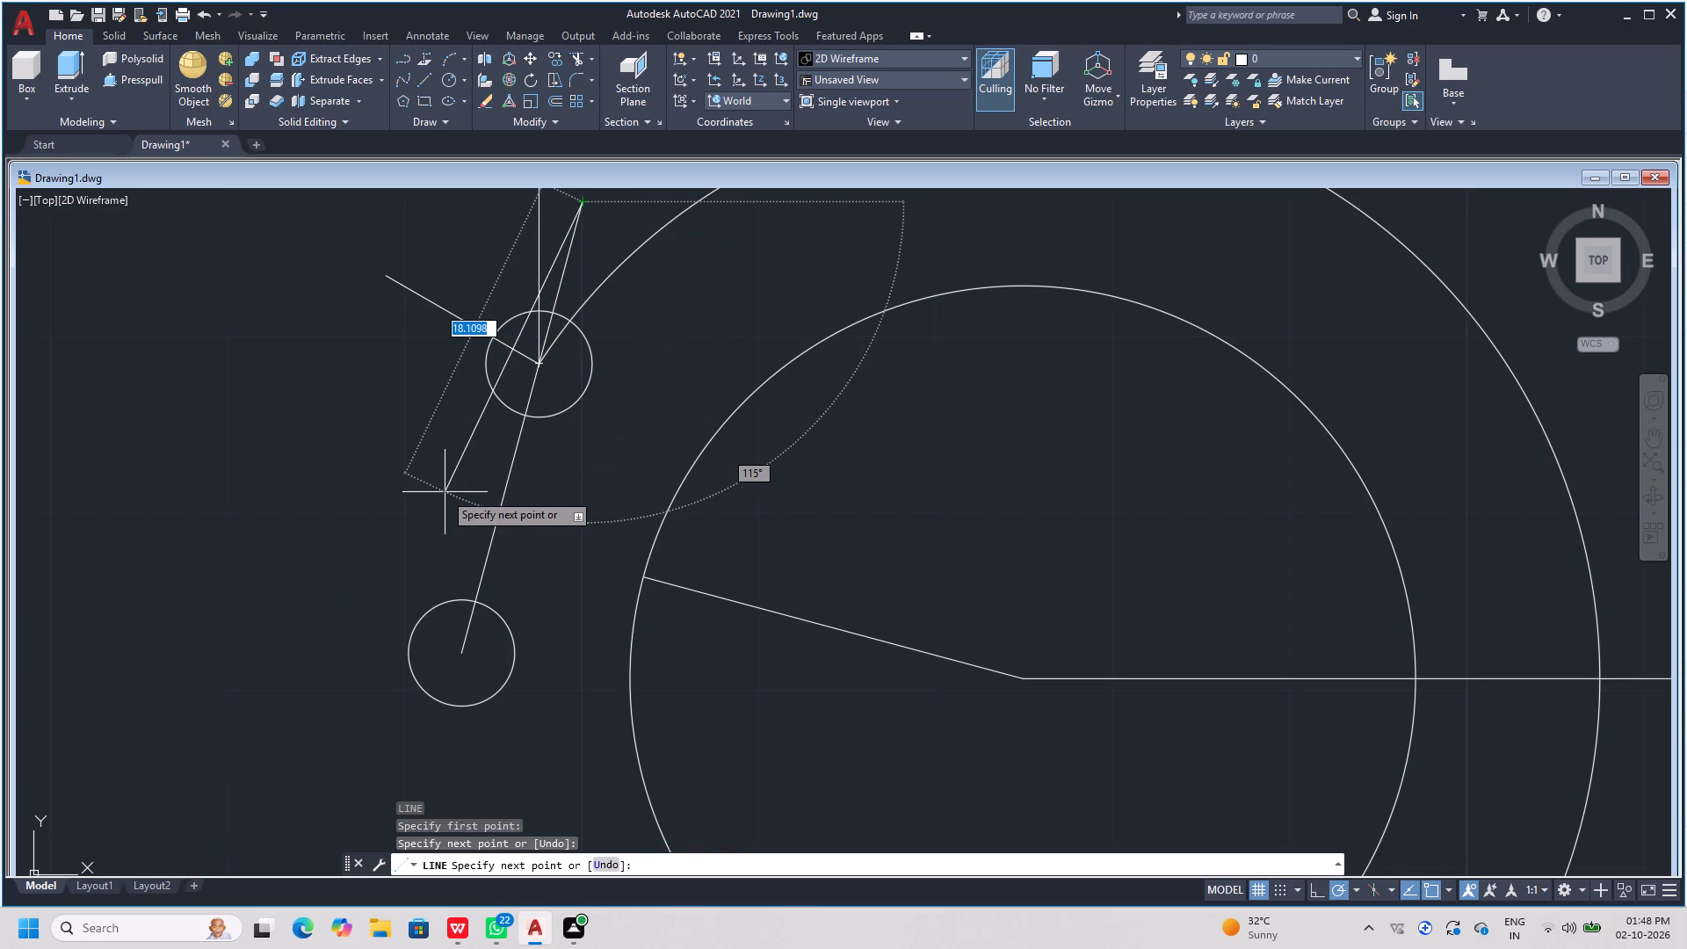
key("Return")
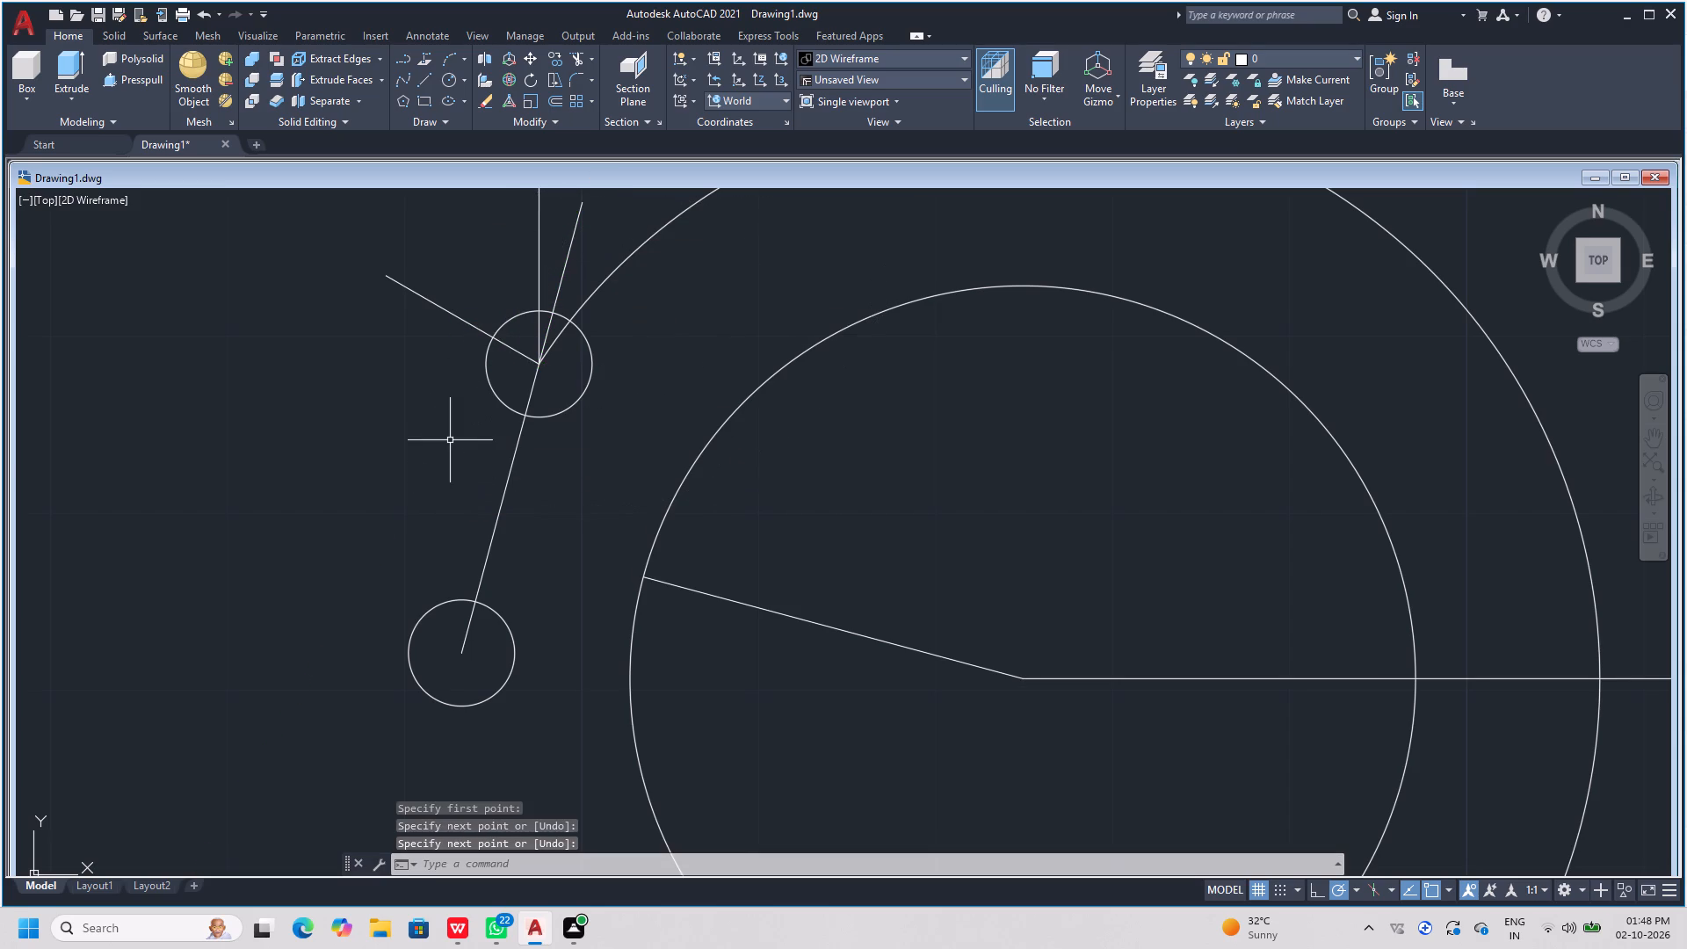
Draw a 12.24-unit line at 255° from the lower small circle's centre, continuing the angled line downwards.
scroll(449, 440, "down", 2)
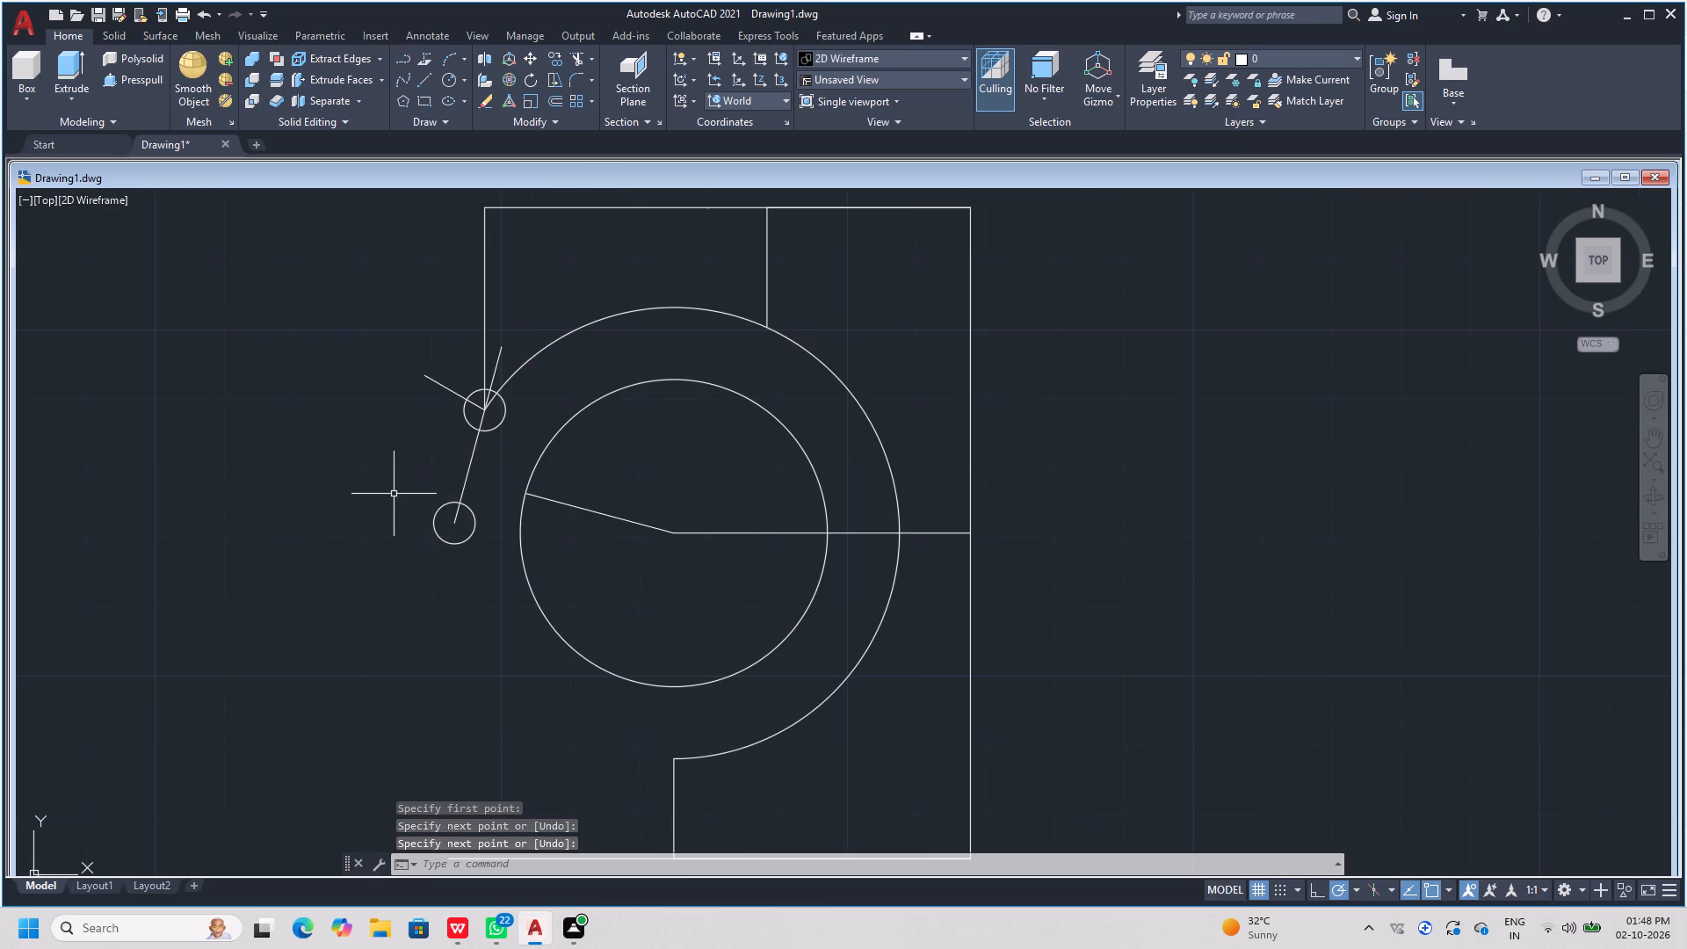
scroll(470, 352, "up", 2)
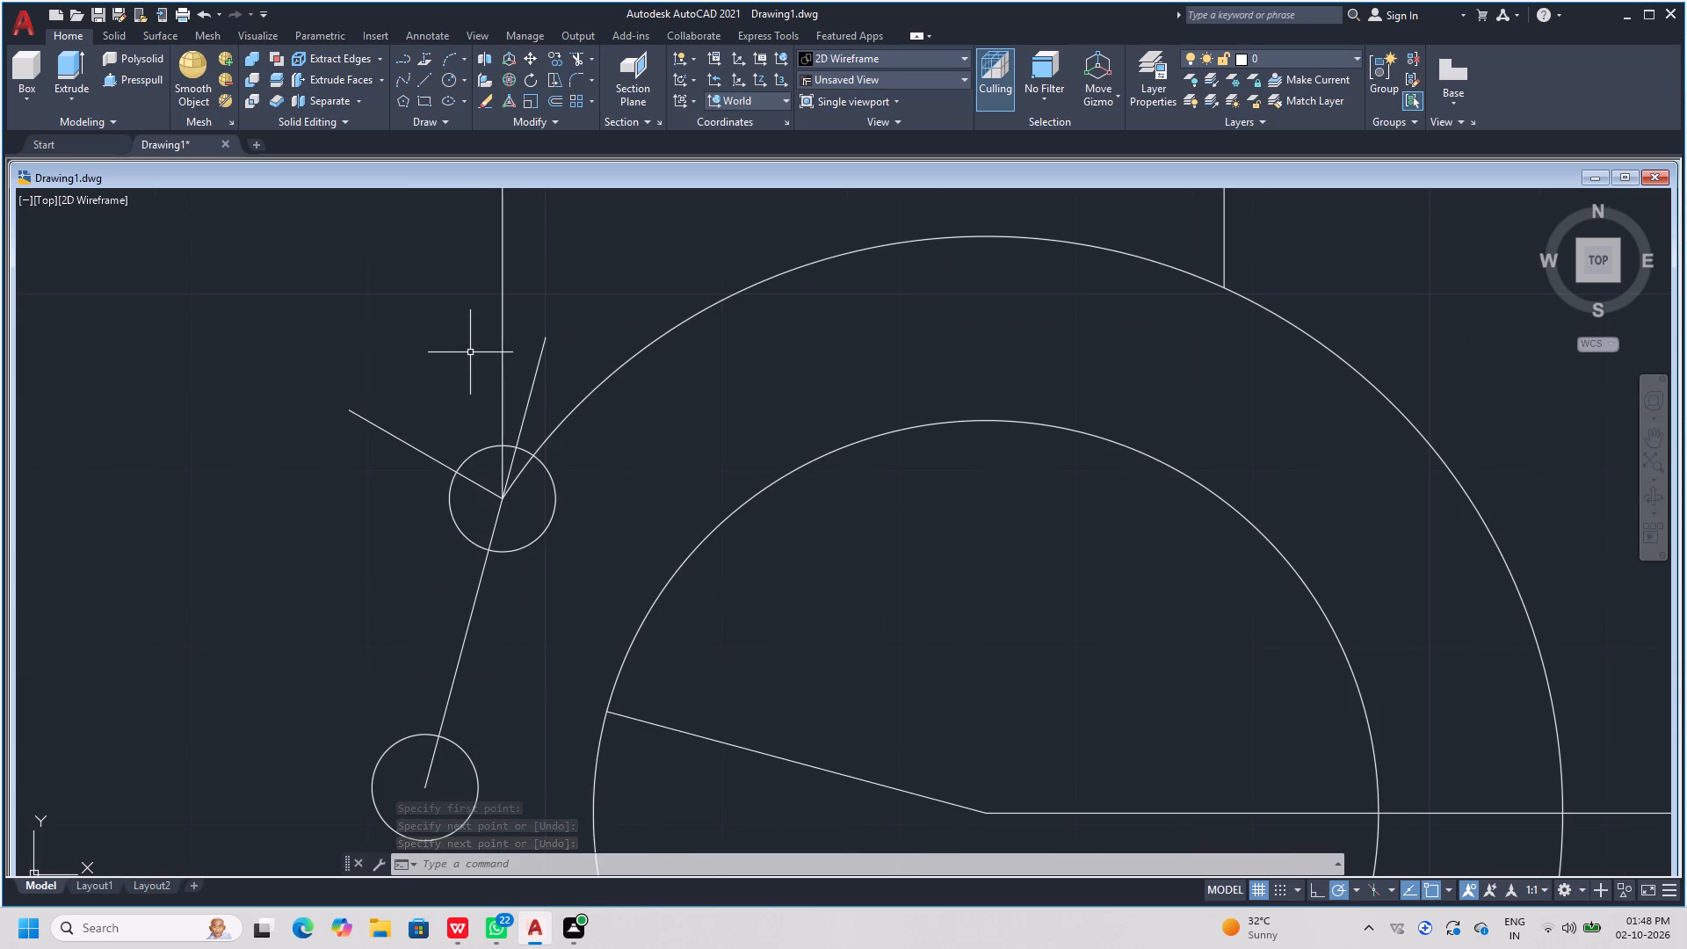
scroll(470, 352, "up", 1)
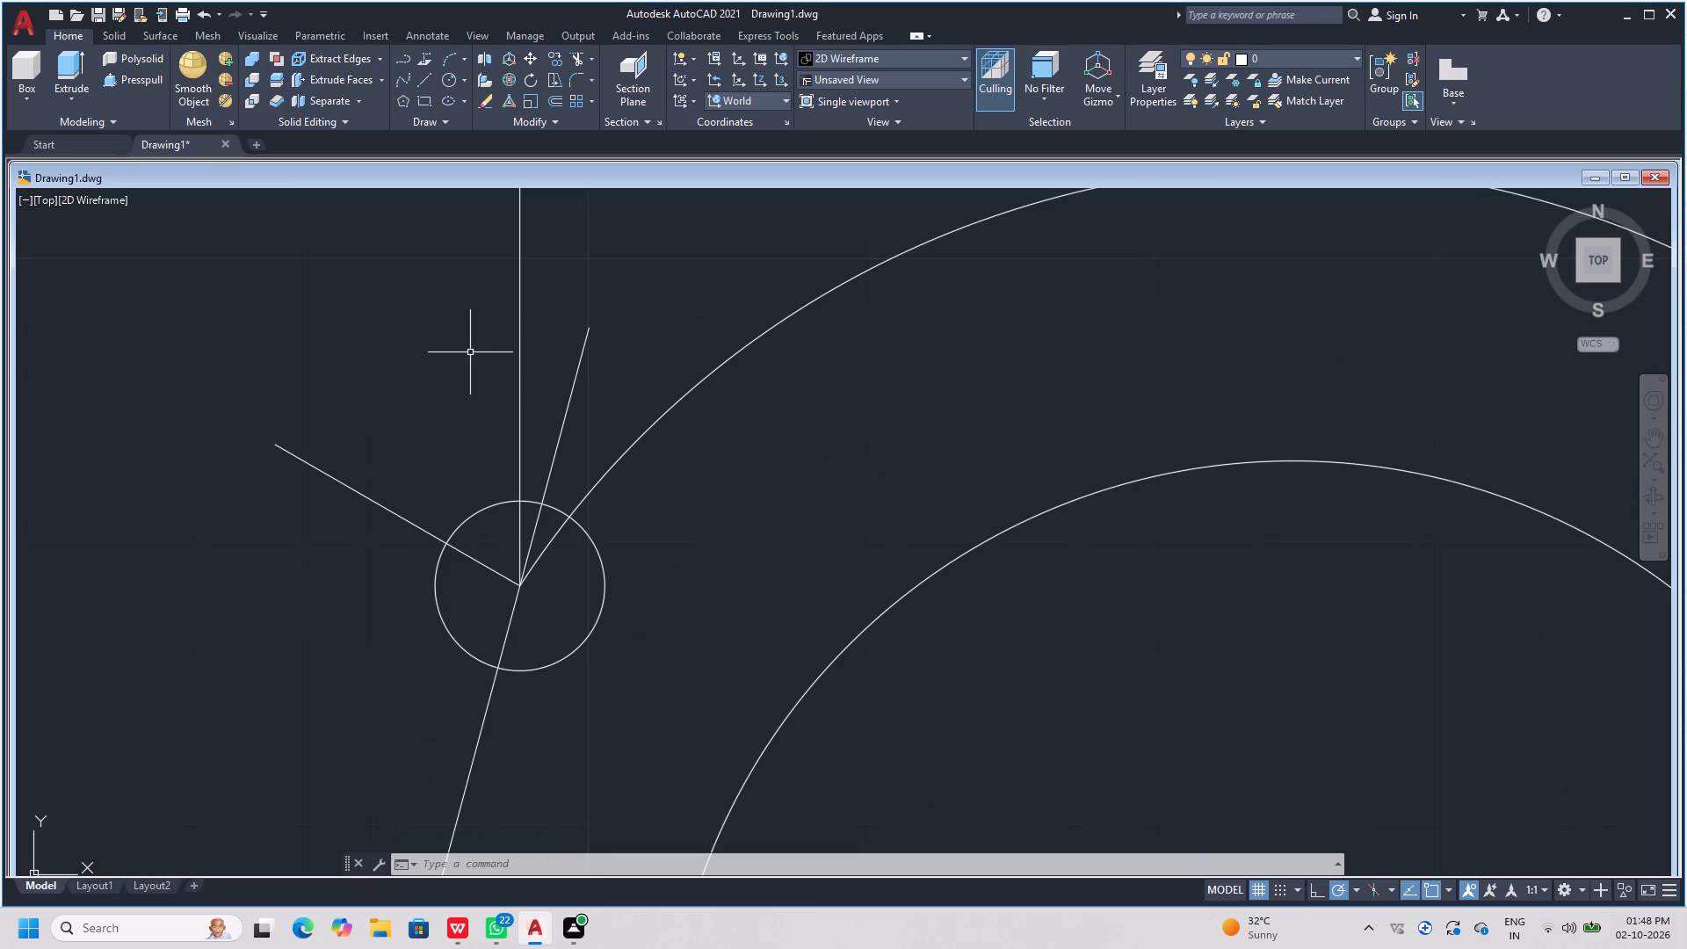
scroll(436, 355, "down", 3)
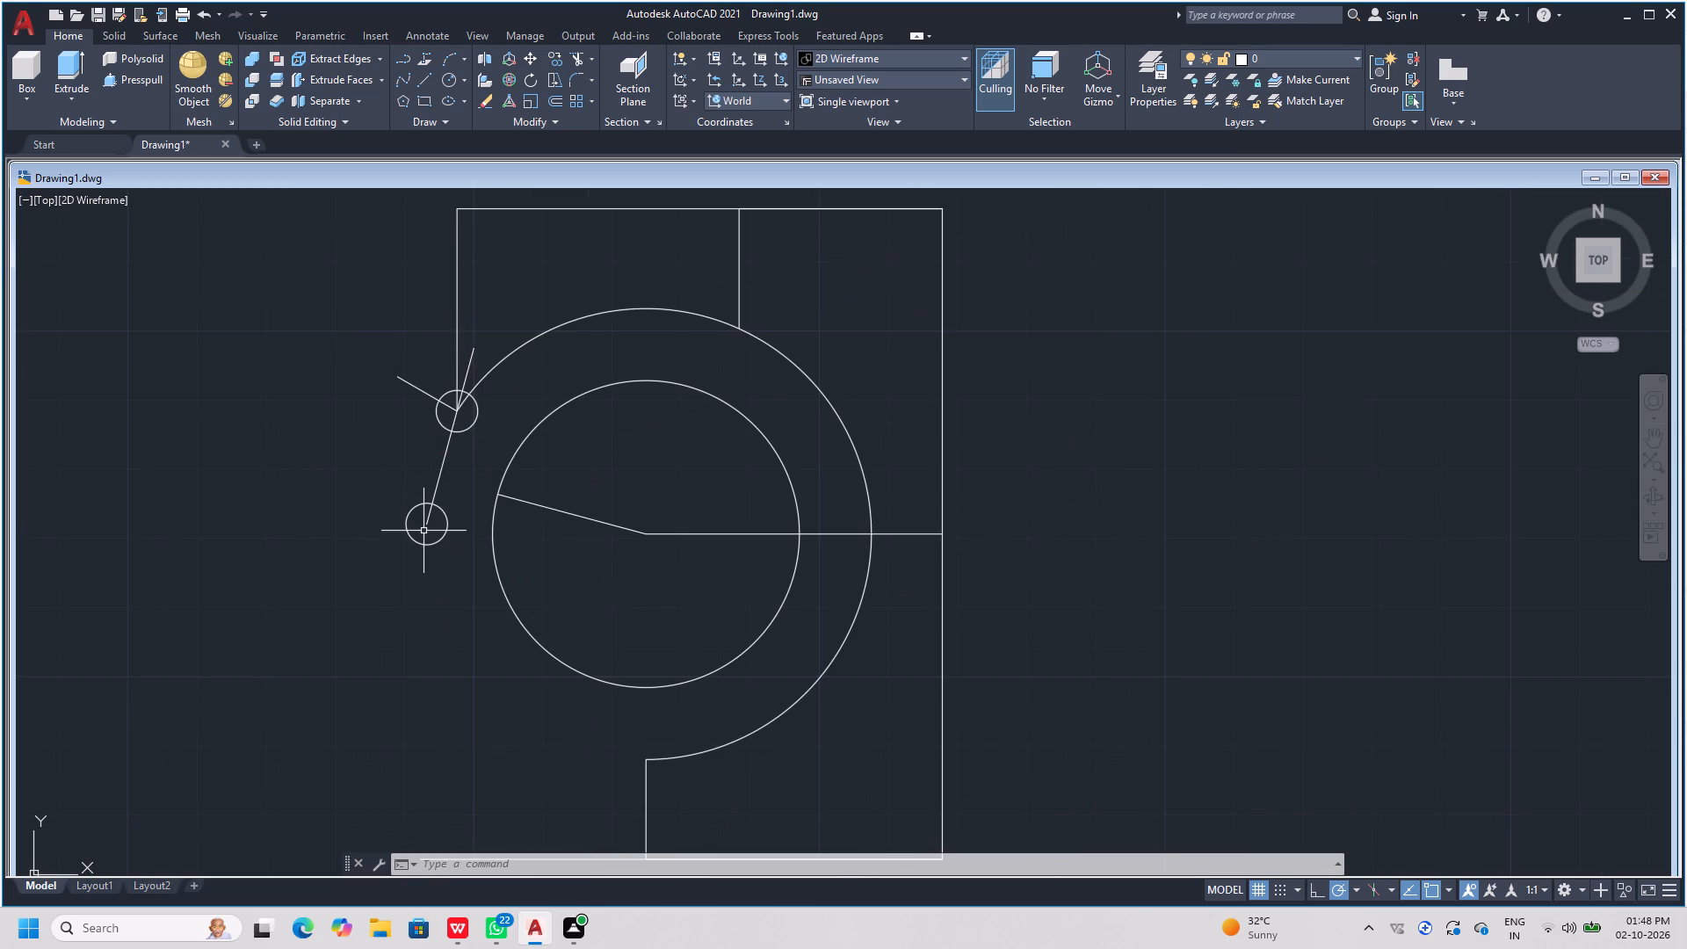
key("space")
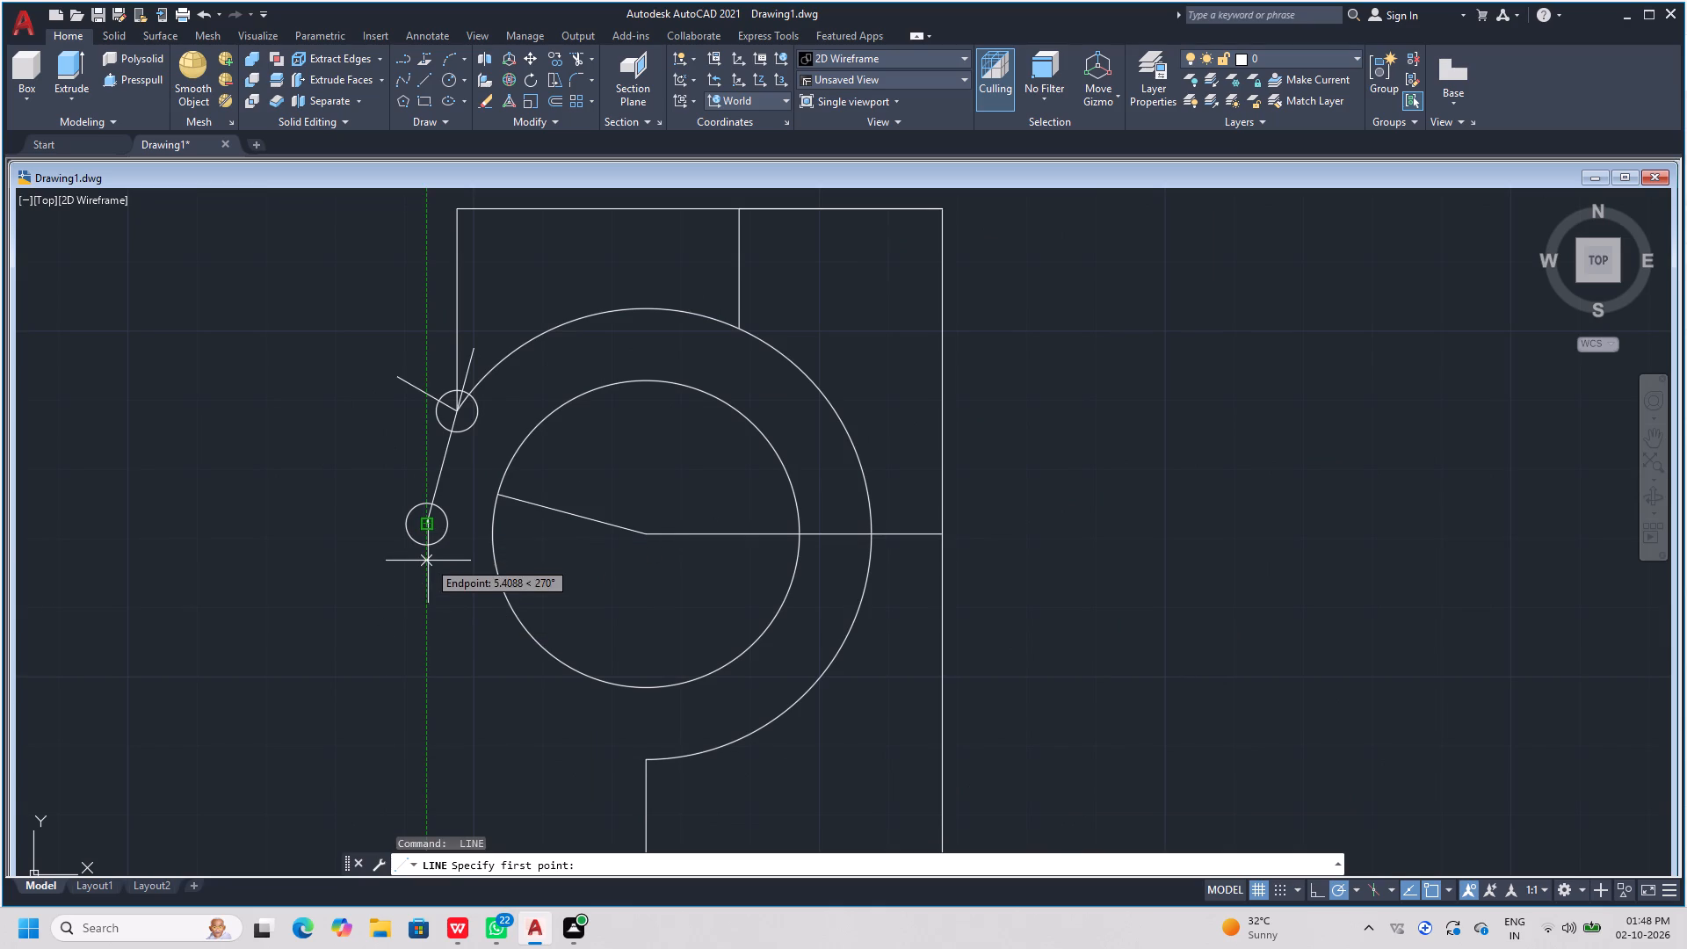
left_click(429, 528)
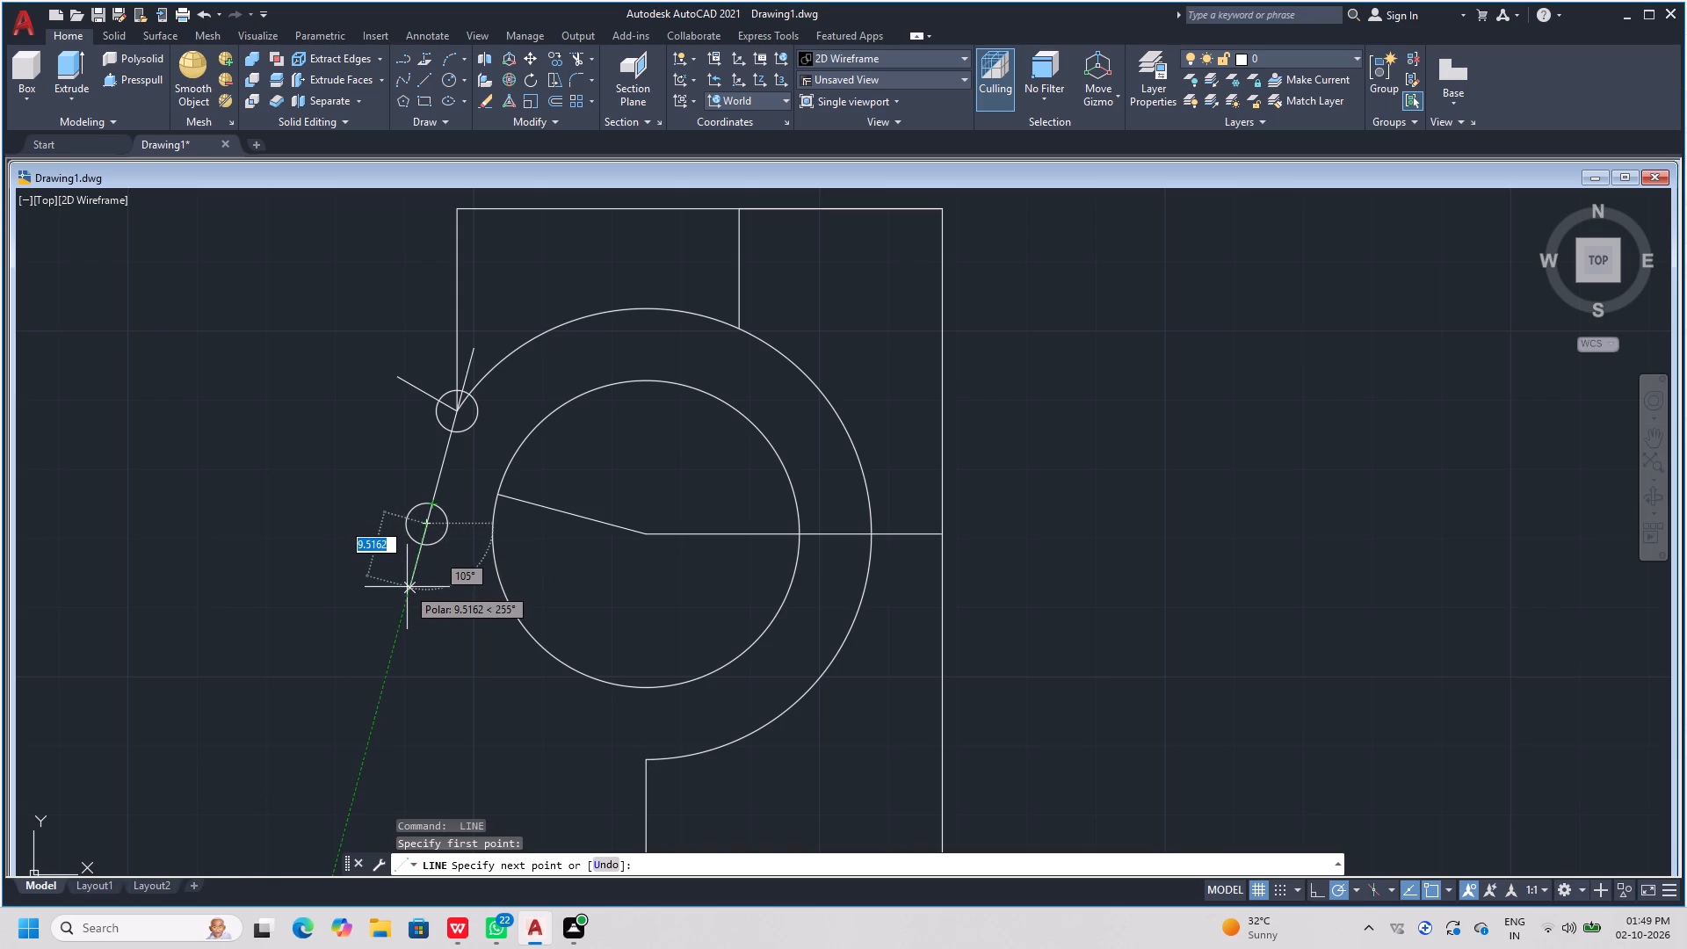
type("12.")
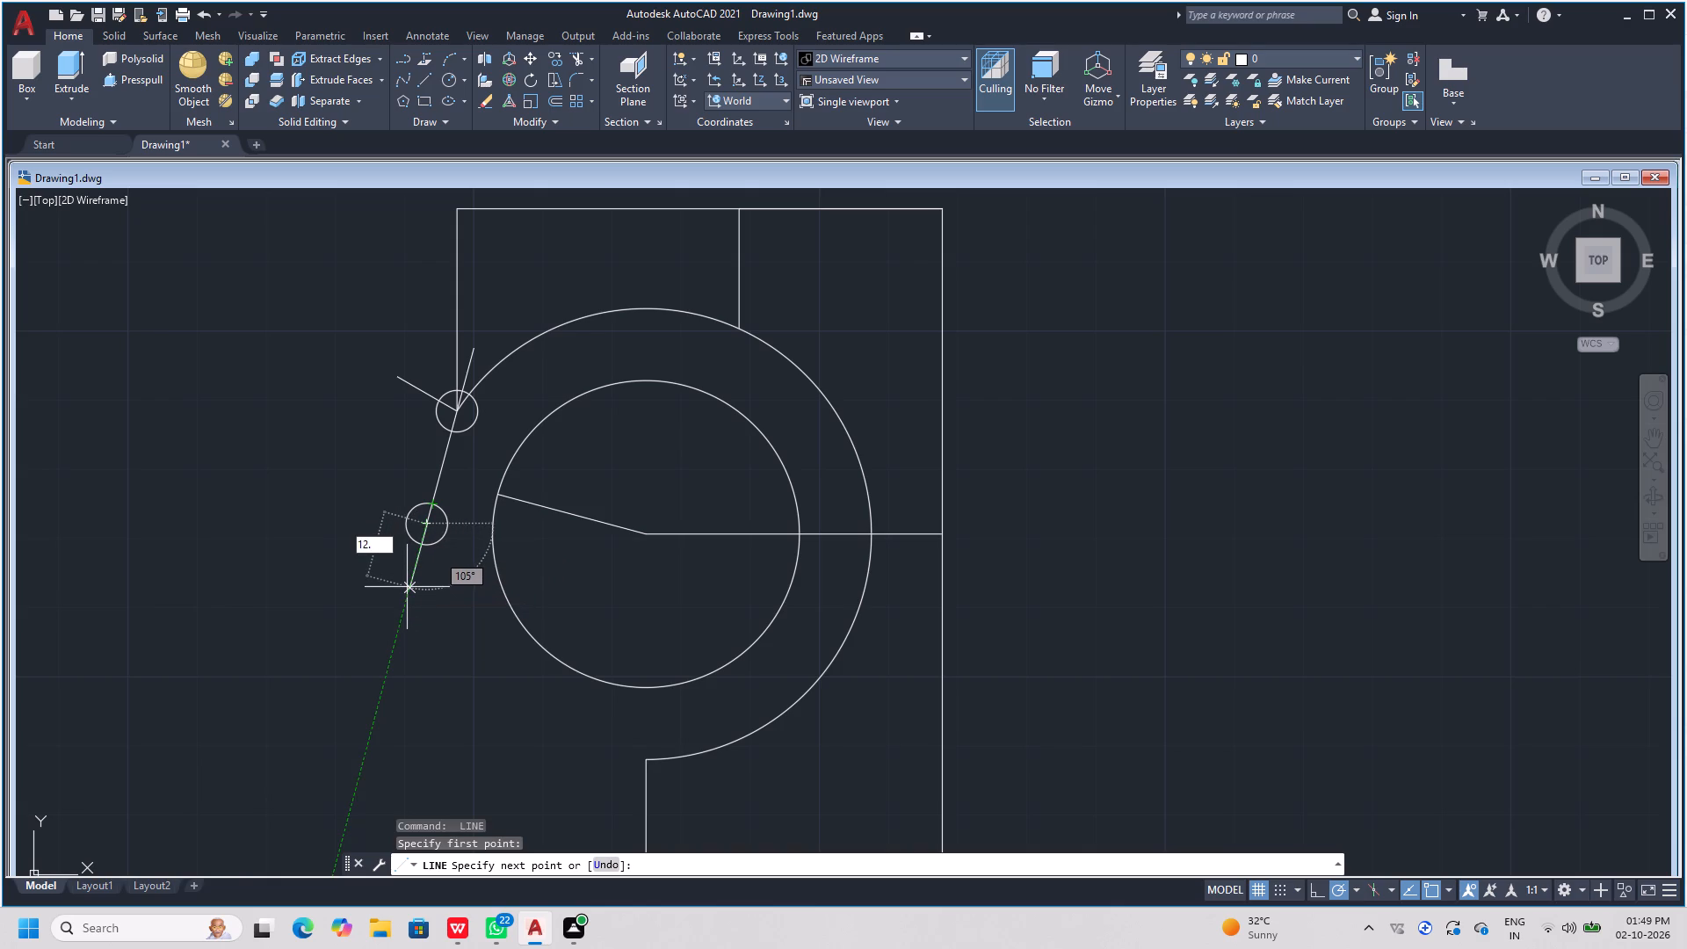
type("24")
key("Return")
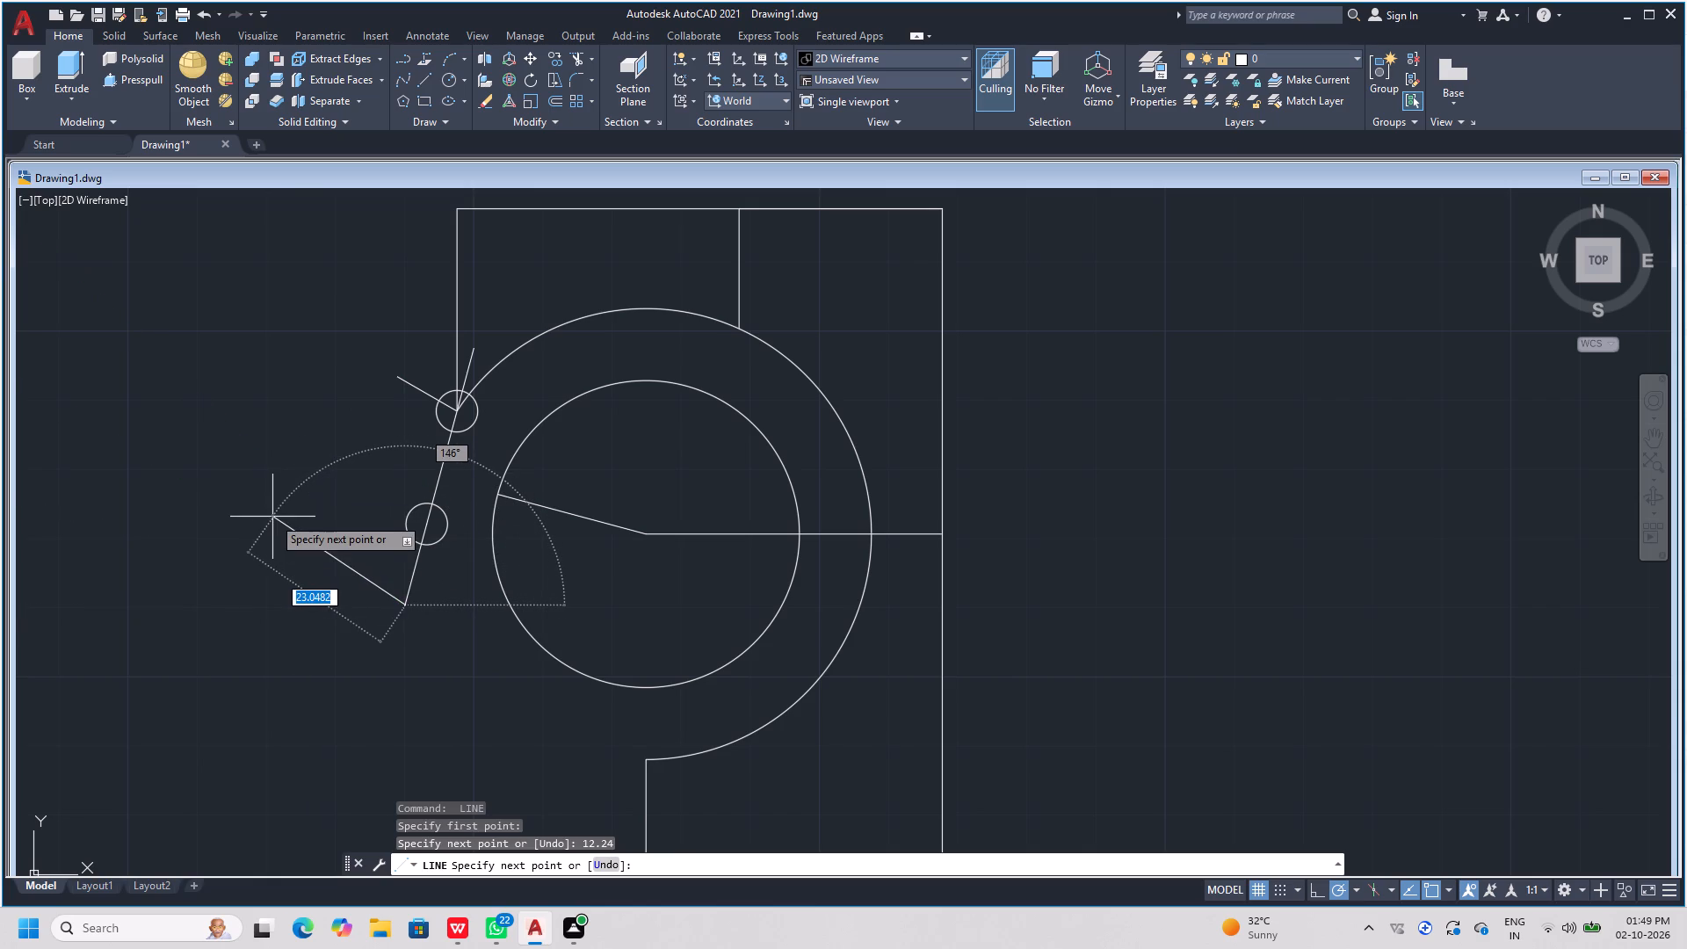
key("Escape")
key("Escape")
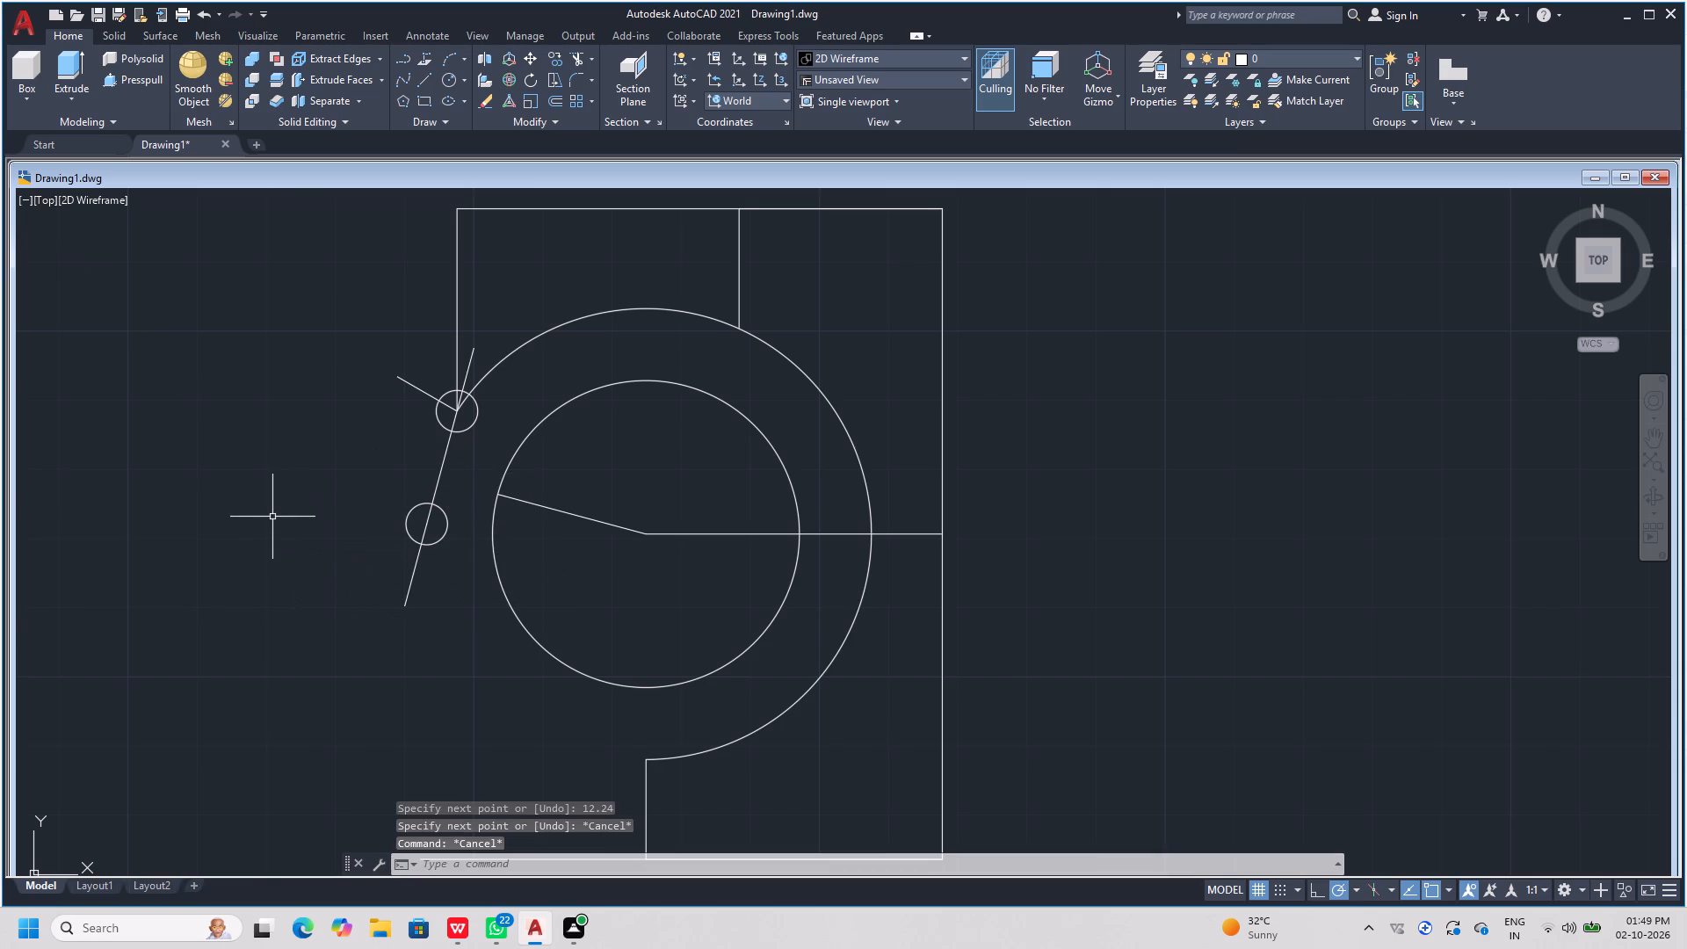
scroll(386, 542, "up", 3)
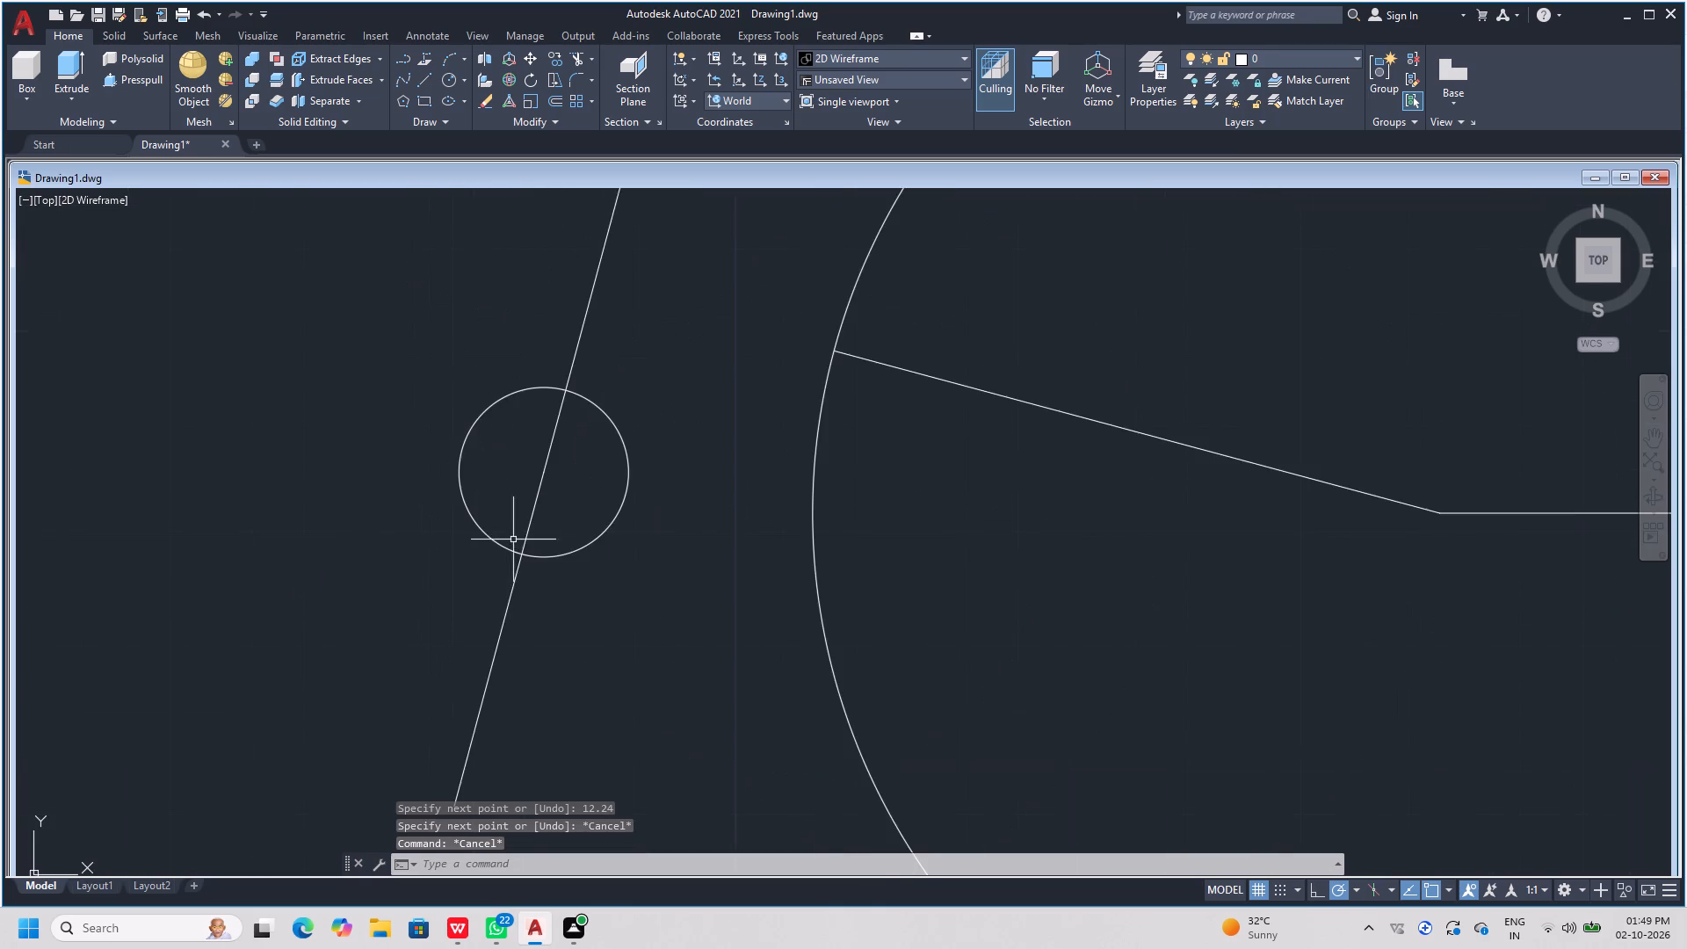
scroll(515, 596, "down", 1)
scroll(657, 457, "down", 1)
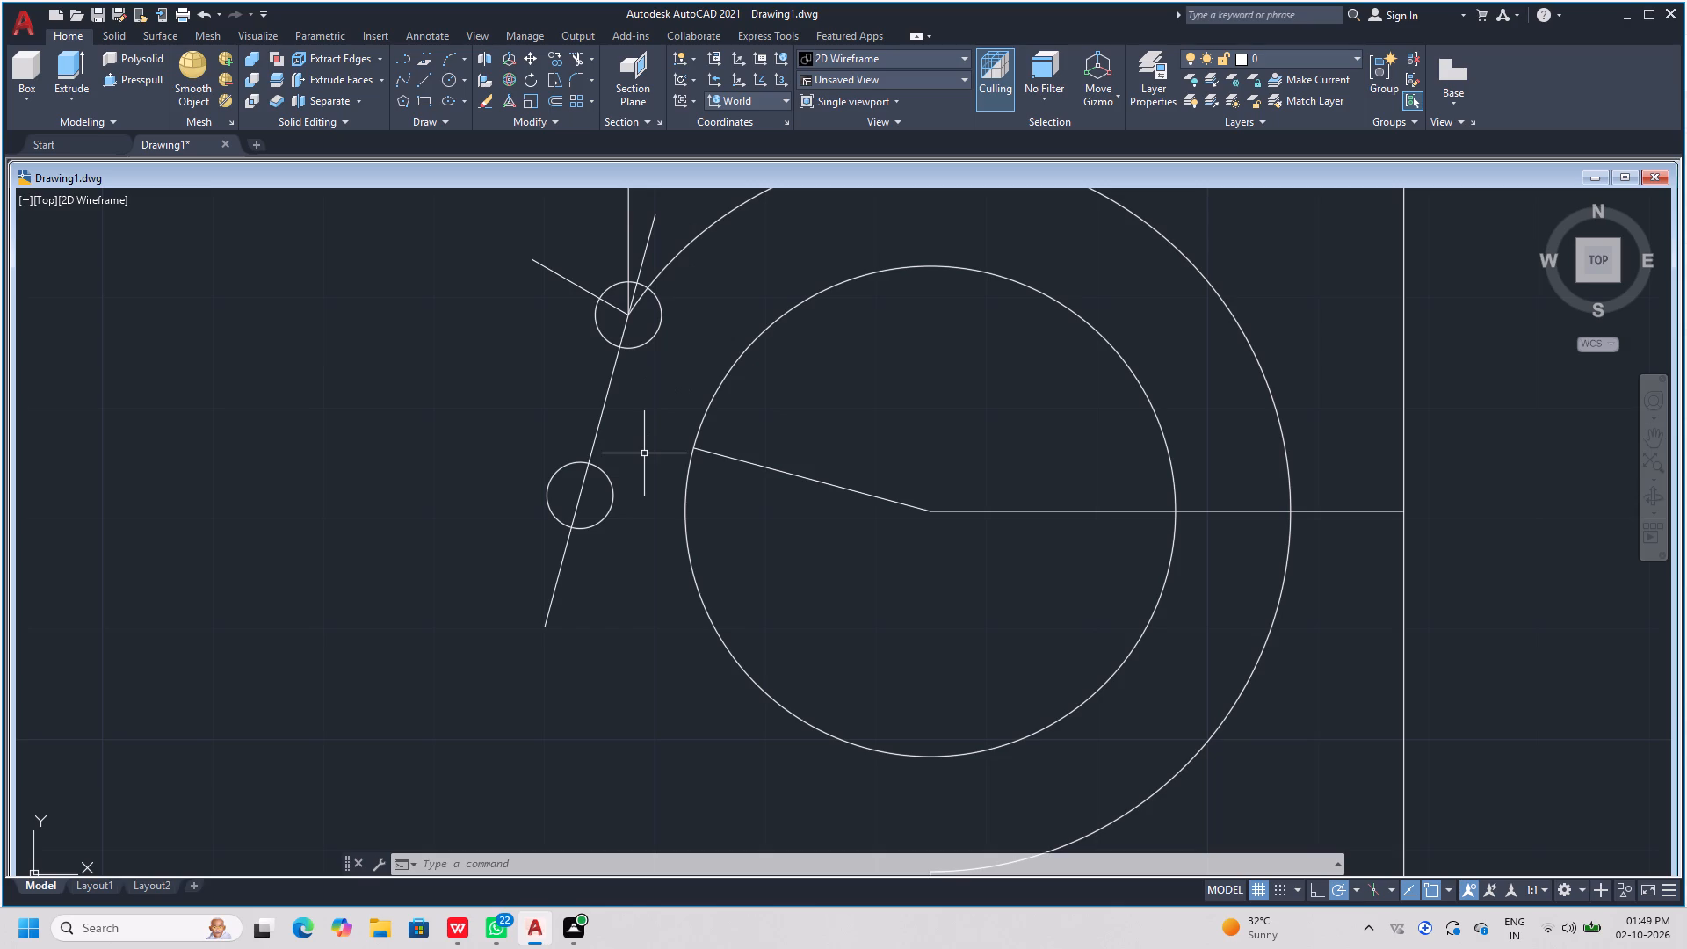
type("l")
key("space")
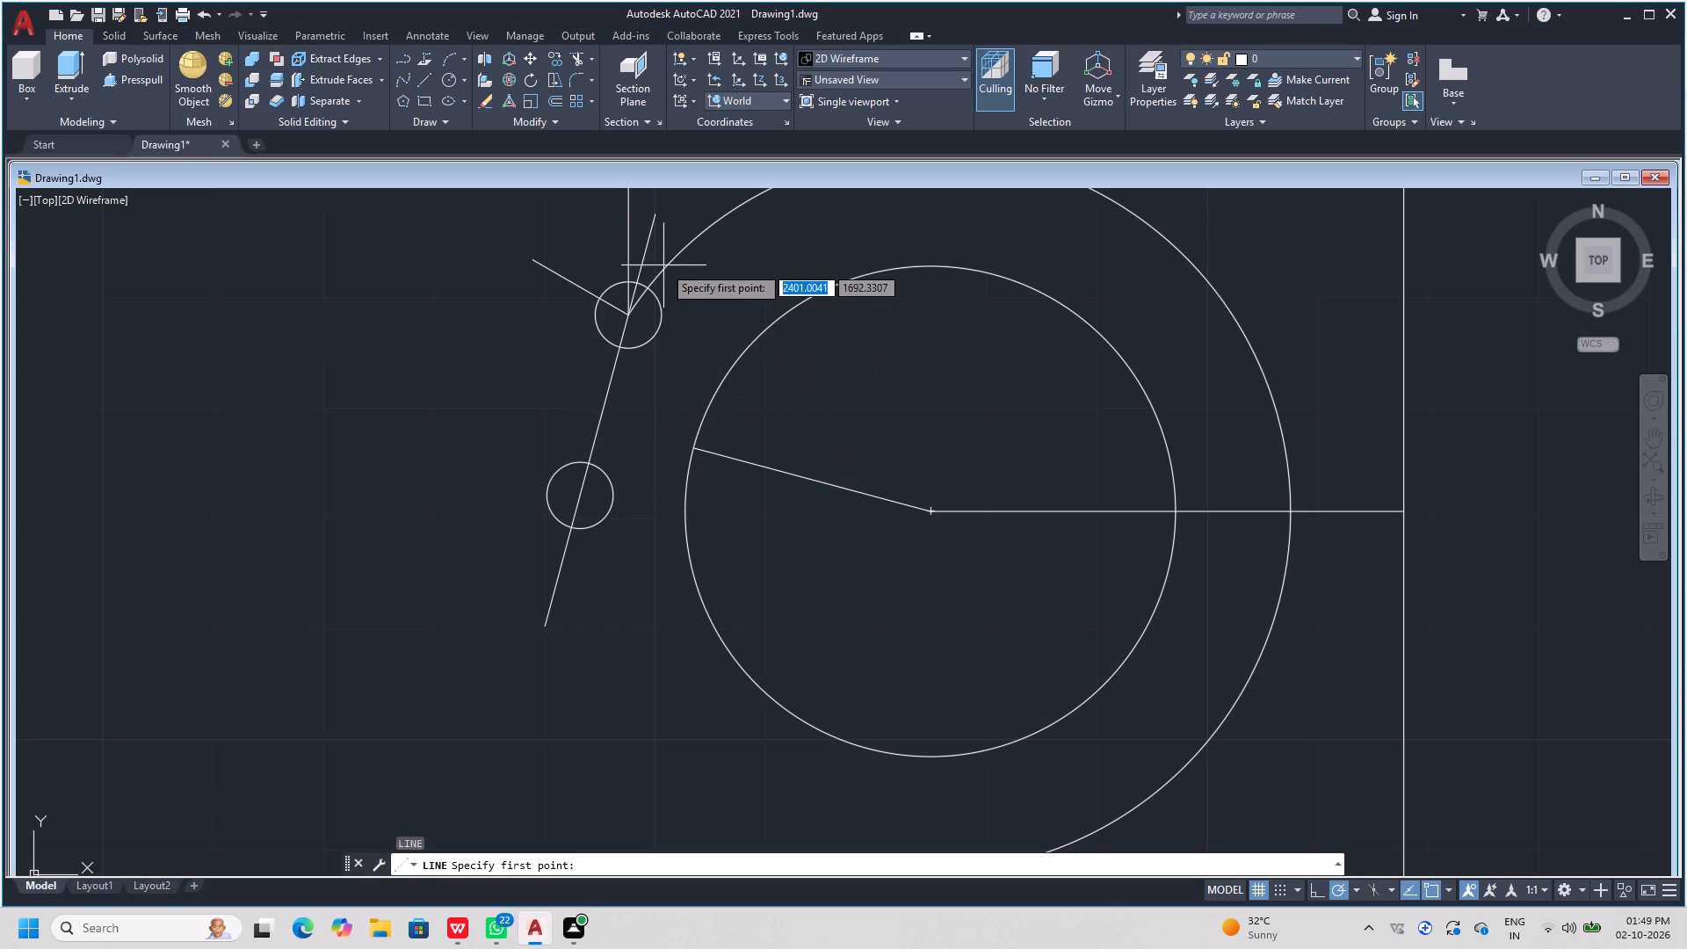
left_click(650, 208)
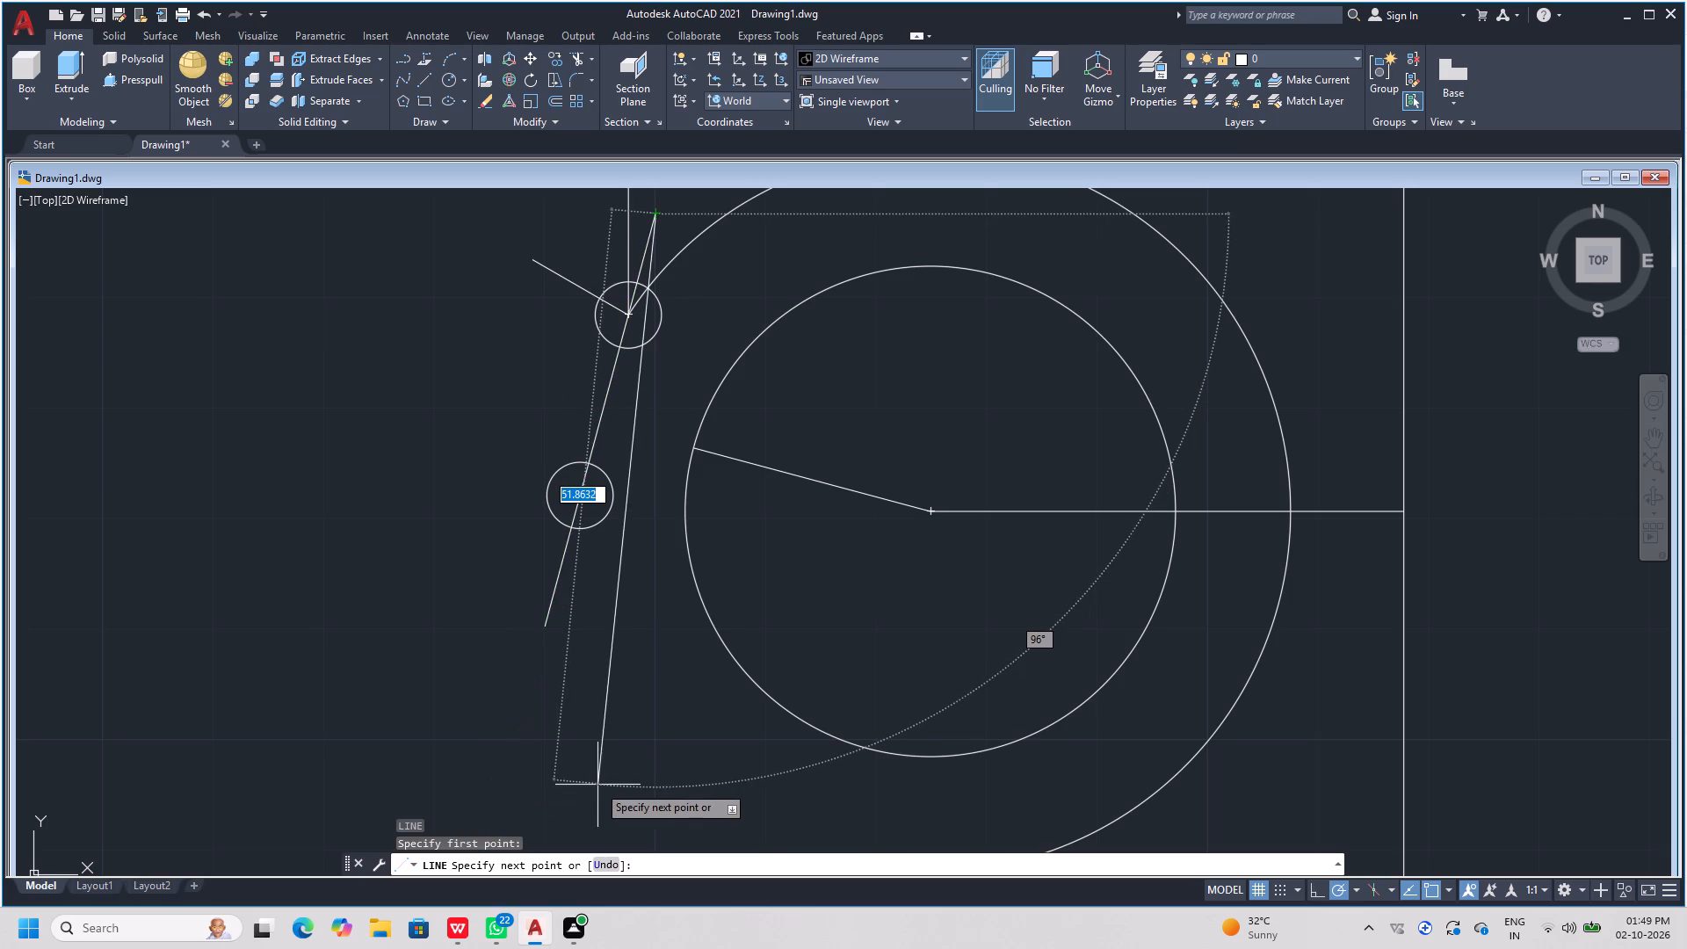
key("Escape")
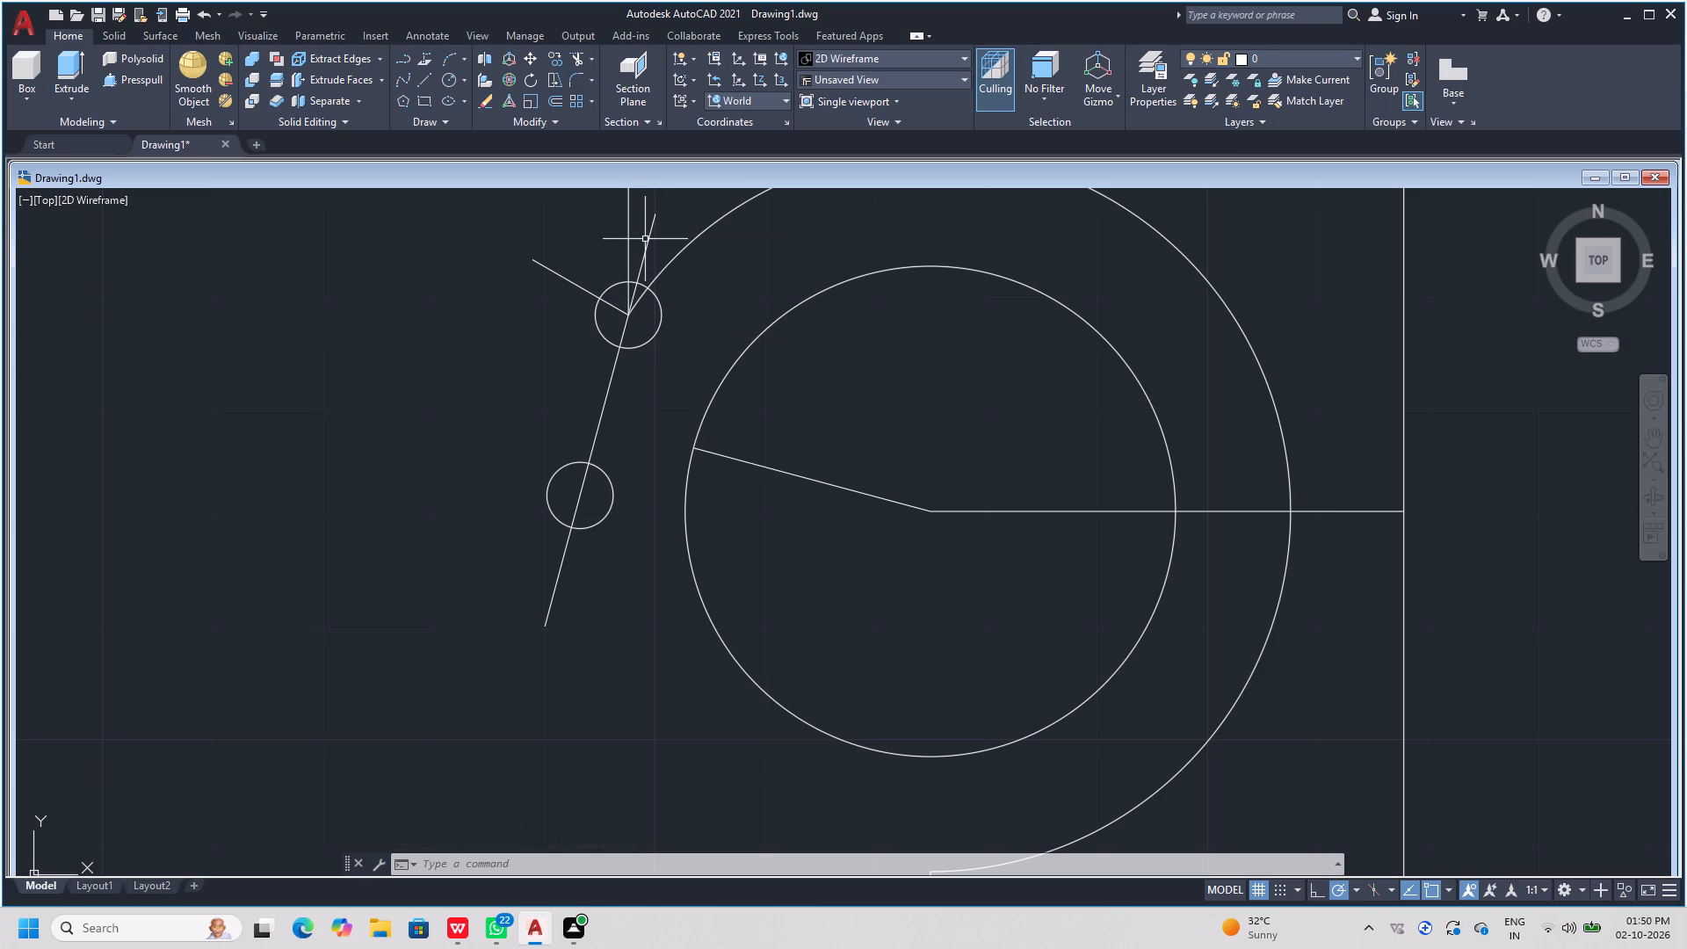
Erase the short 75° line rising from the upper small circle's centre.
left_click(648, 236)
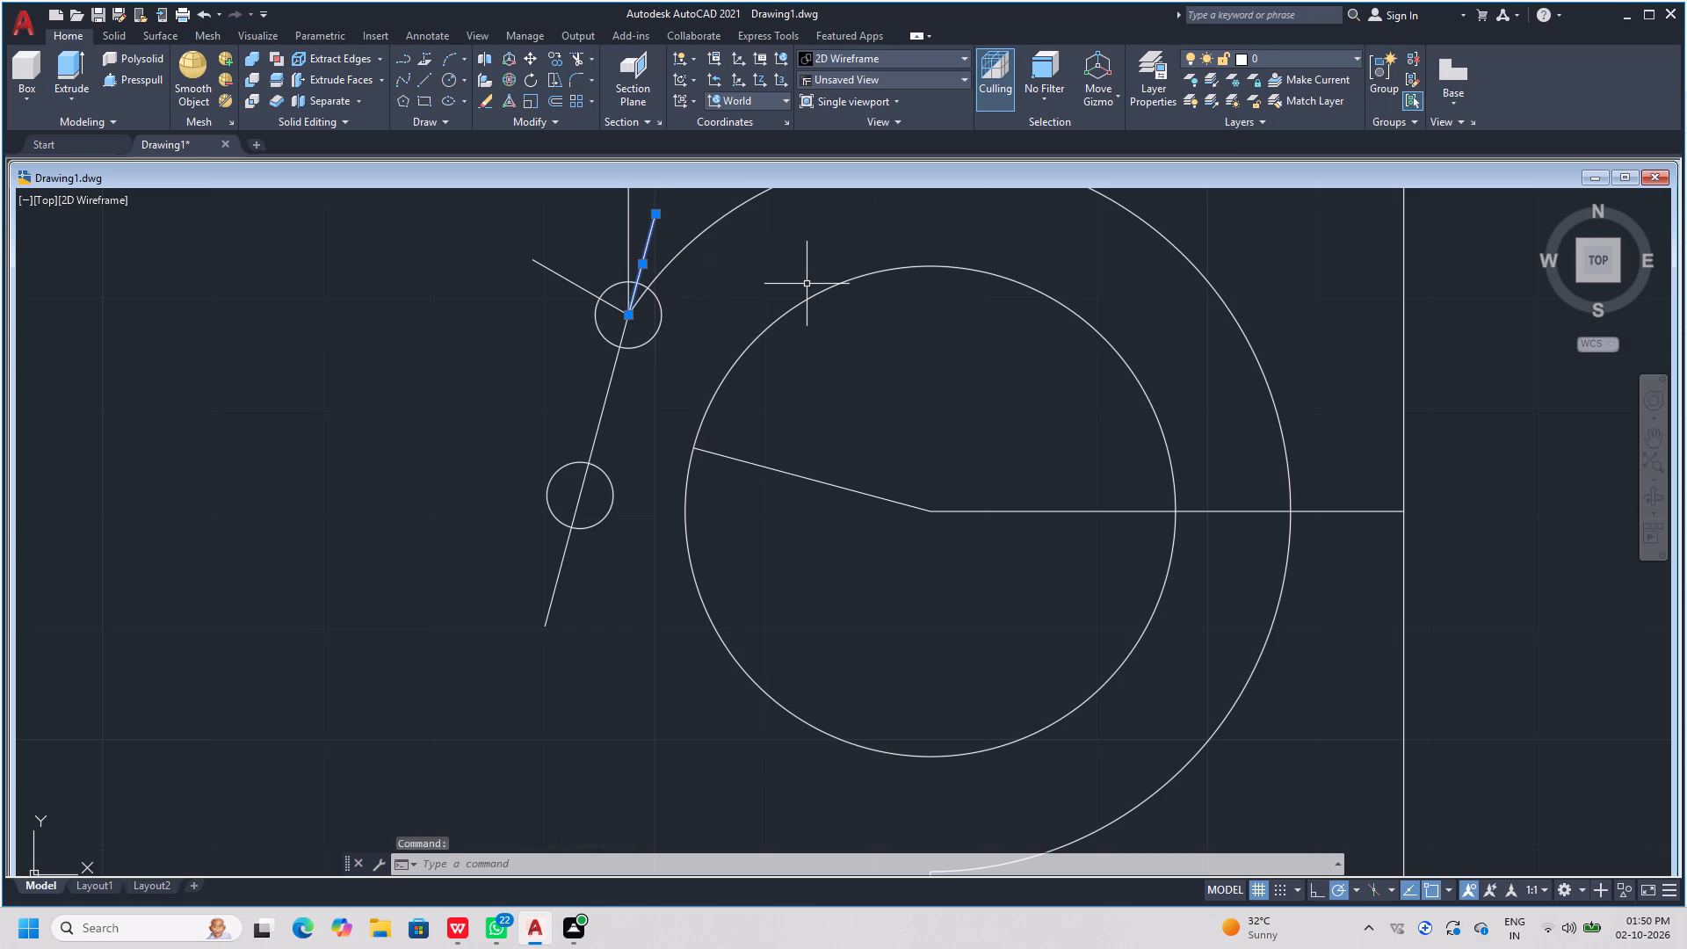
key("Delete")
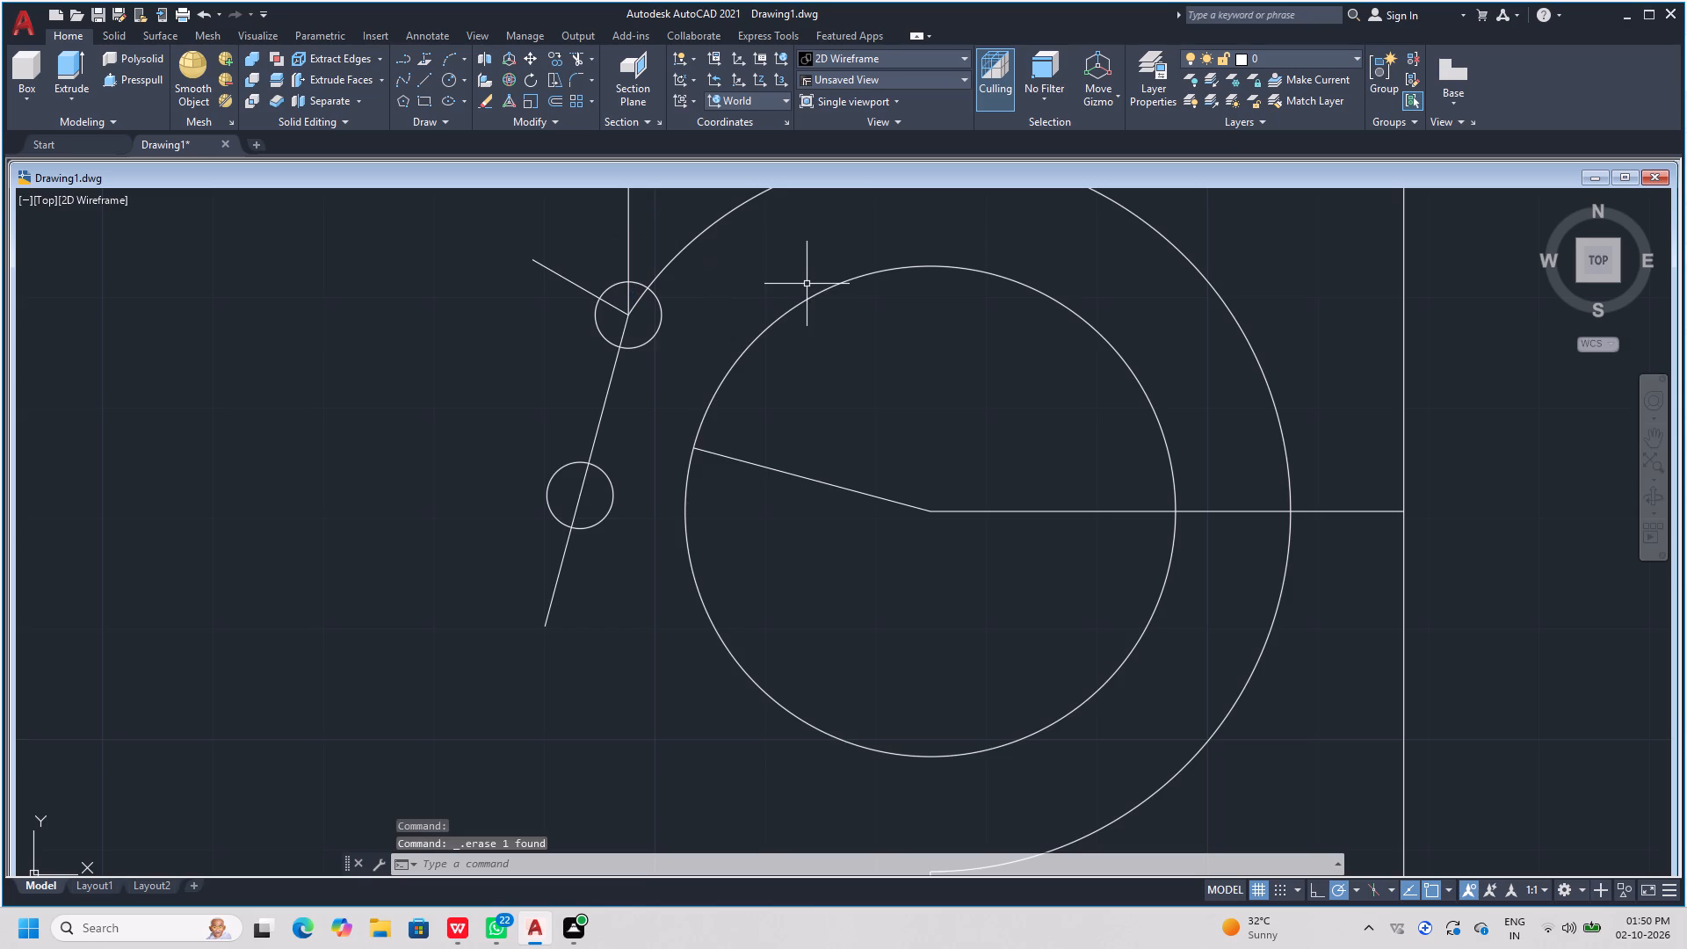
Draw a 12.24-unit line at 75° upwards from the upper small circle's centre.
type("l")
key("space")
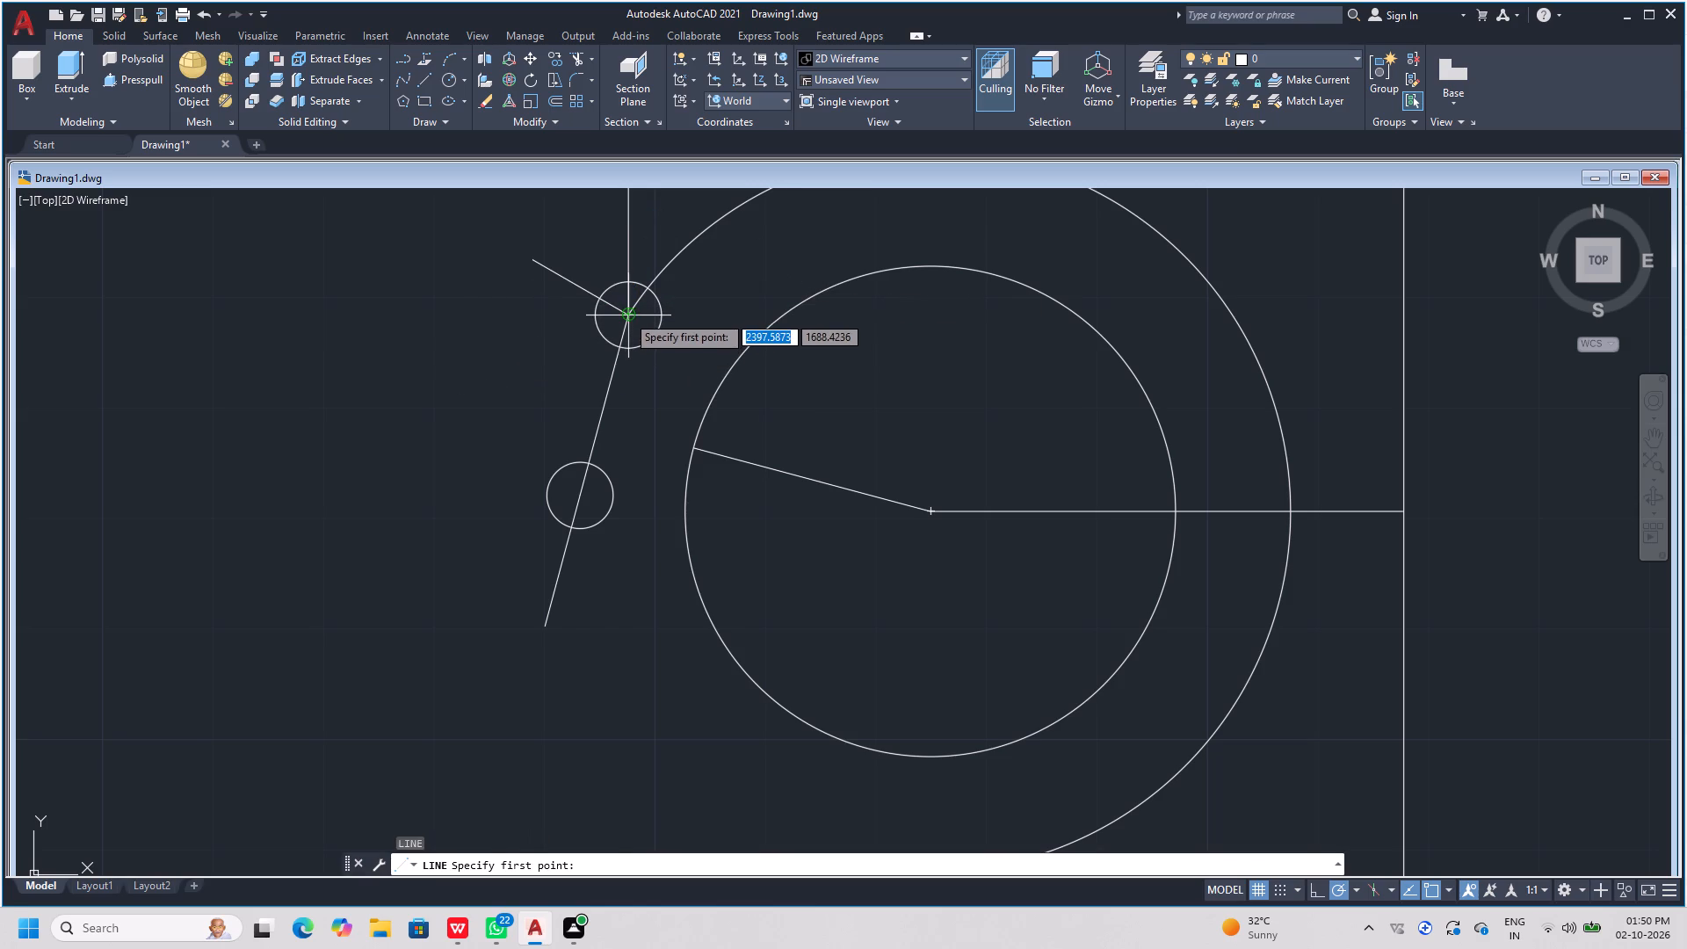
left_click(626, 315)
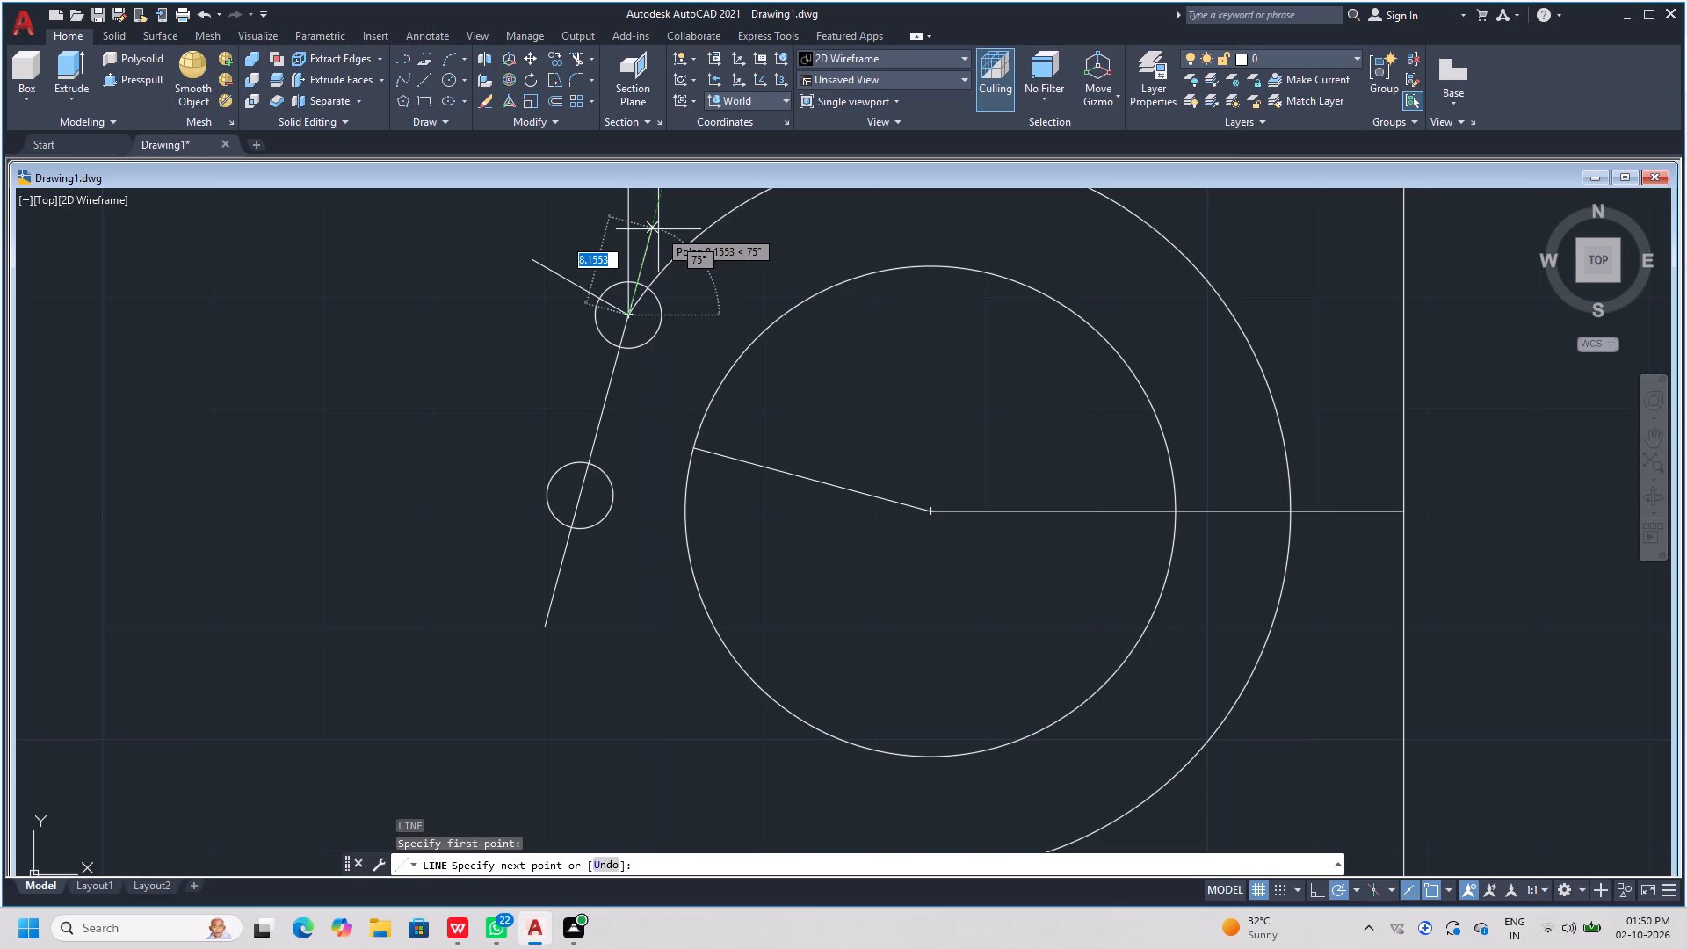
type("12.24")
key("Return")
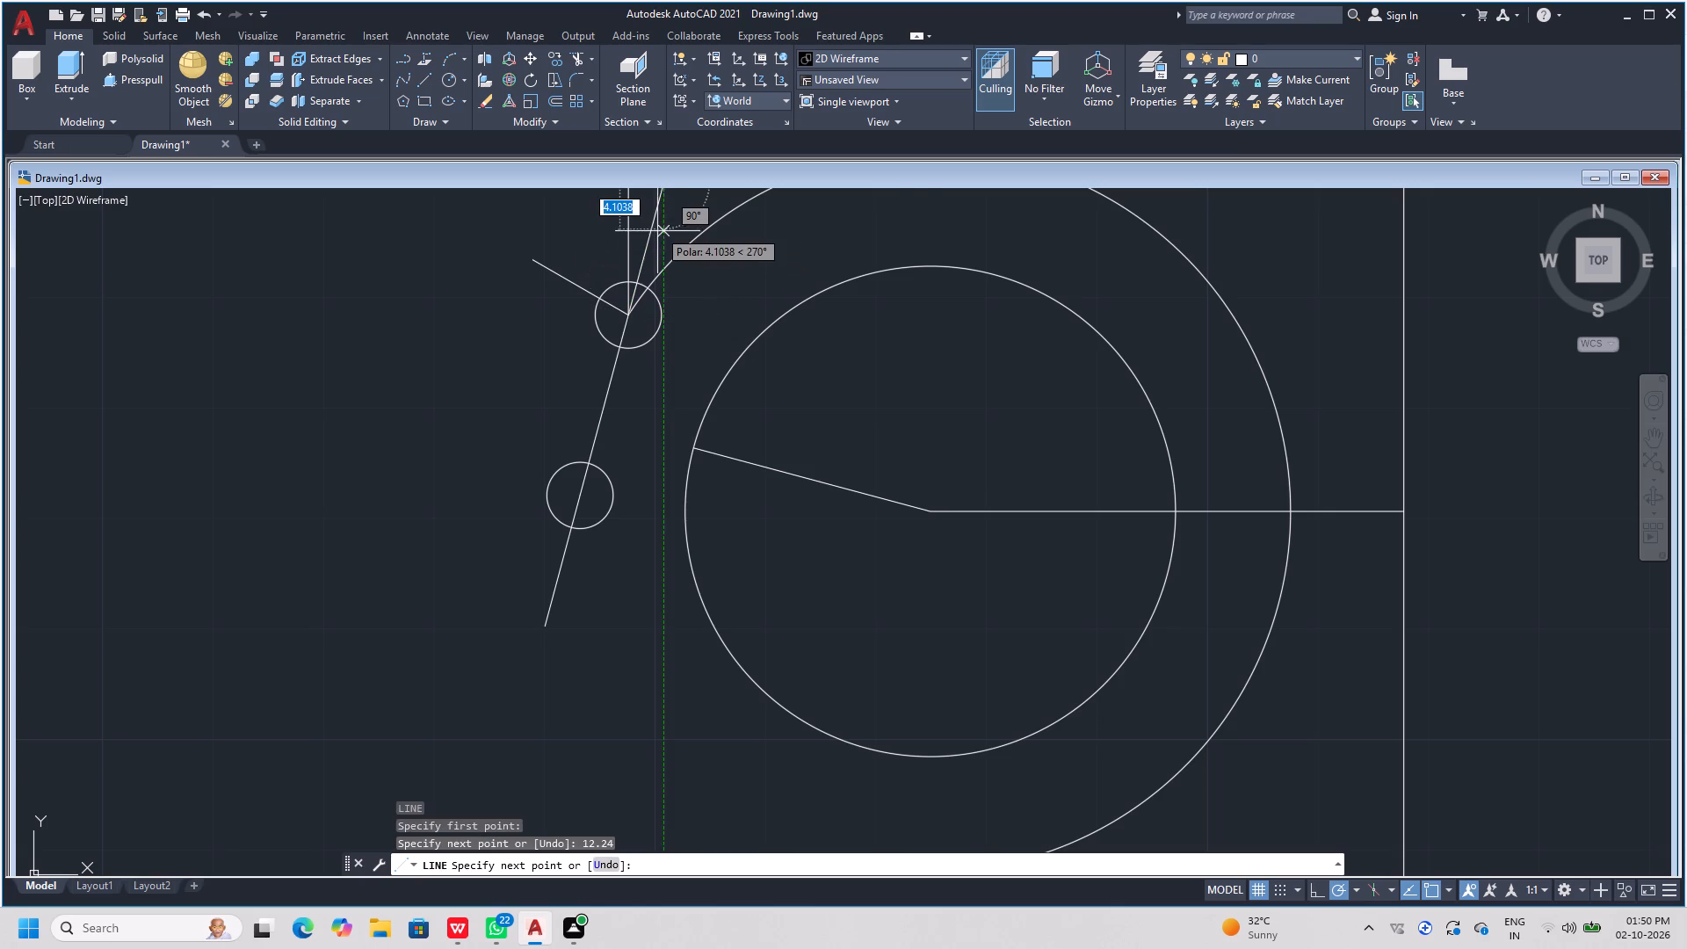
scroll(599, 439, "down", 1)
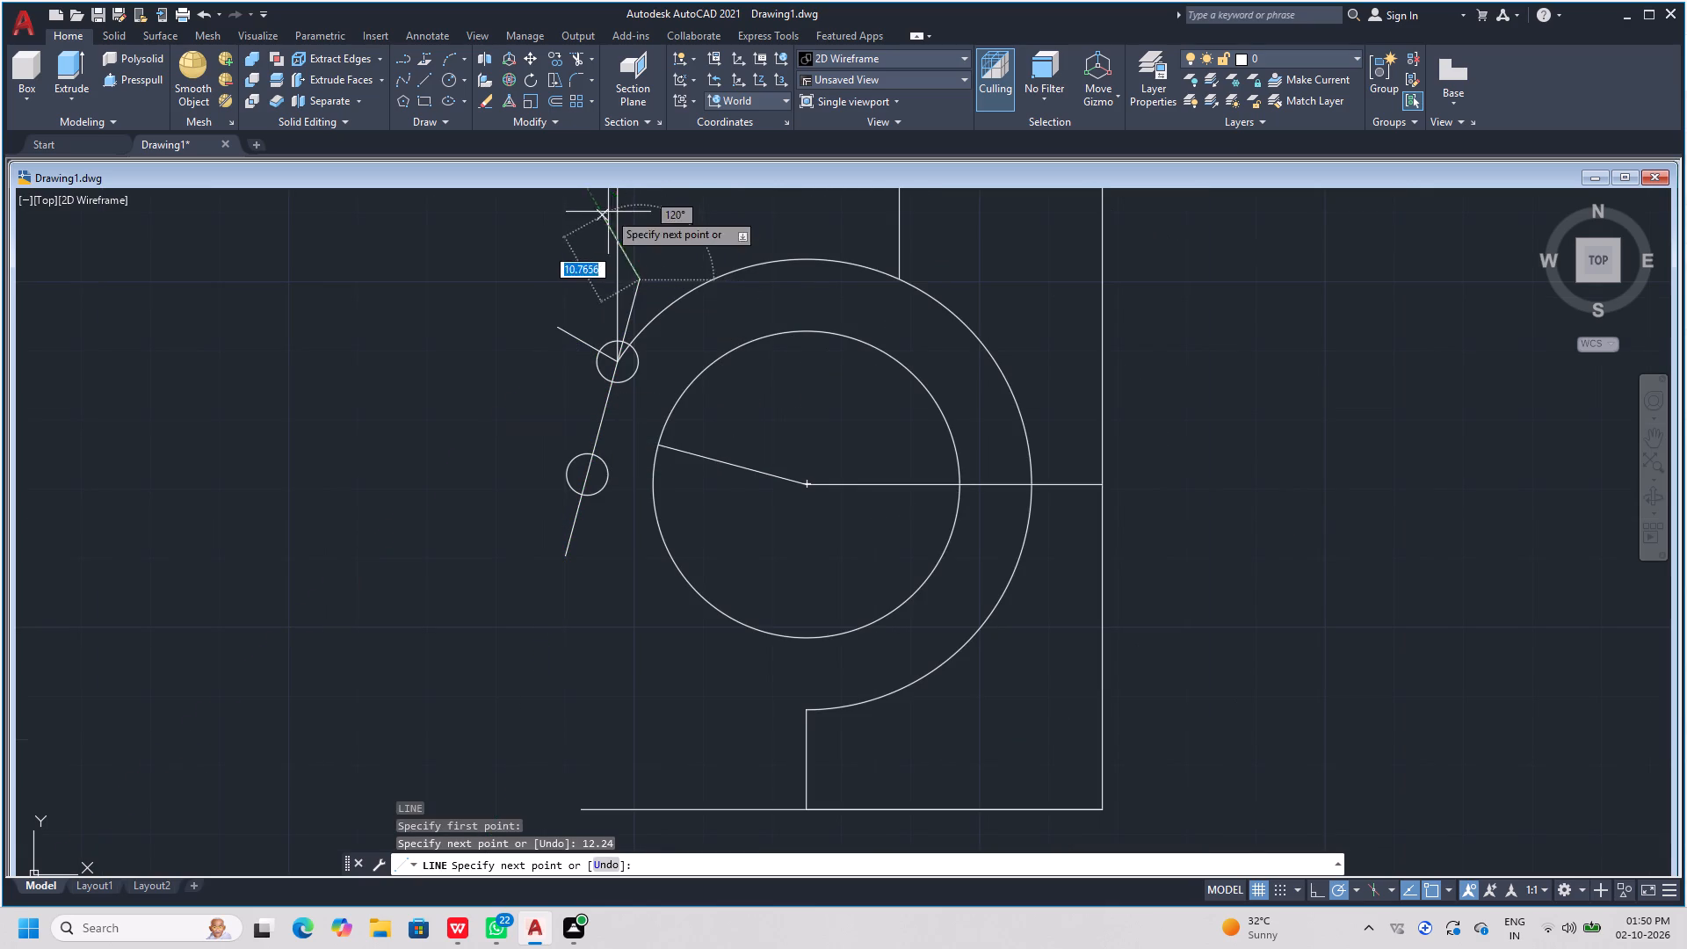
key("Return")
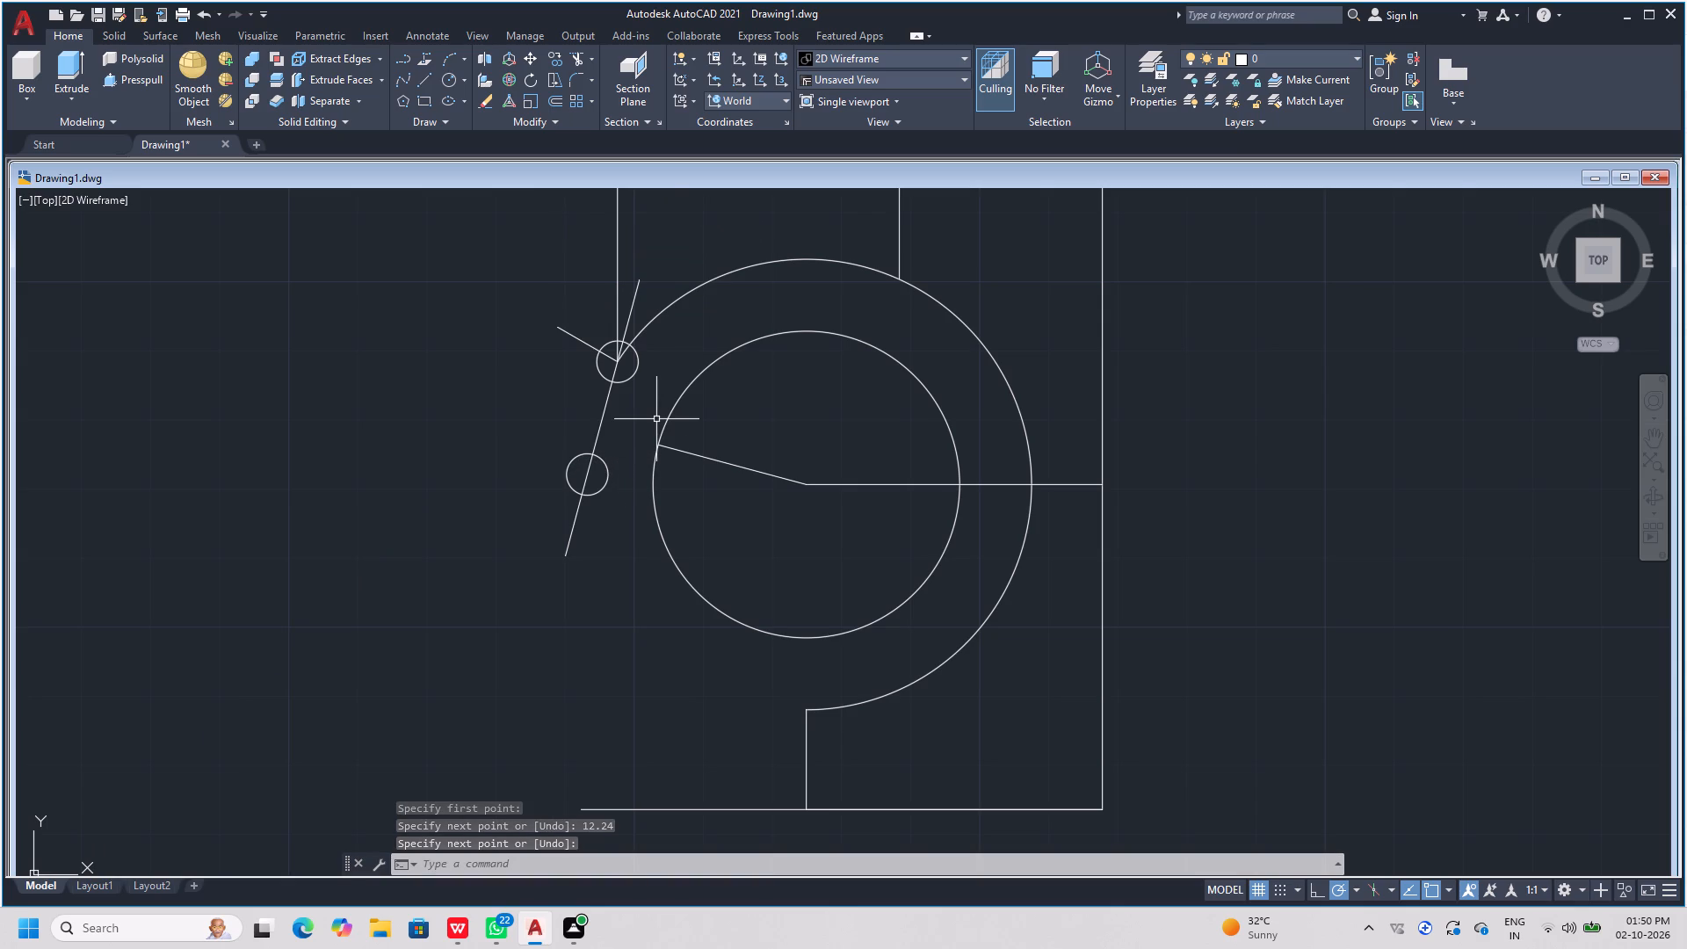
Erase the angled line connecting the centres of the two small circles.
left_click(603, 417)
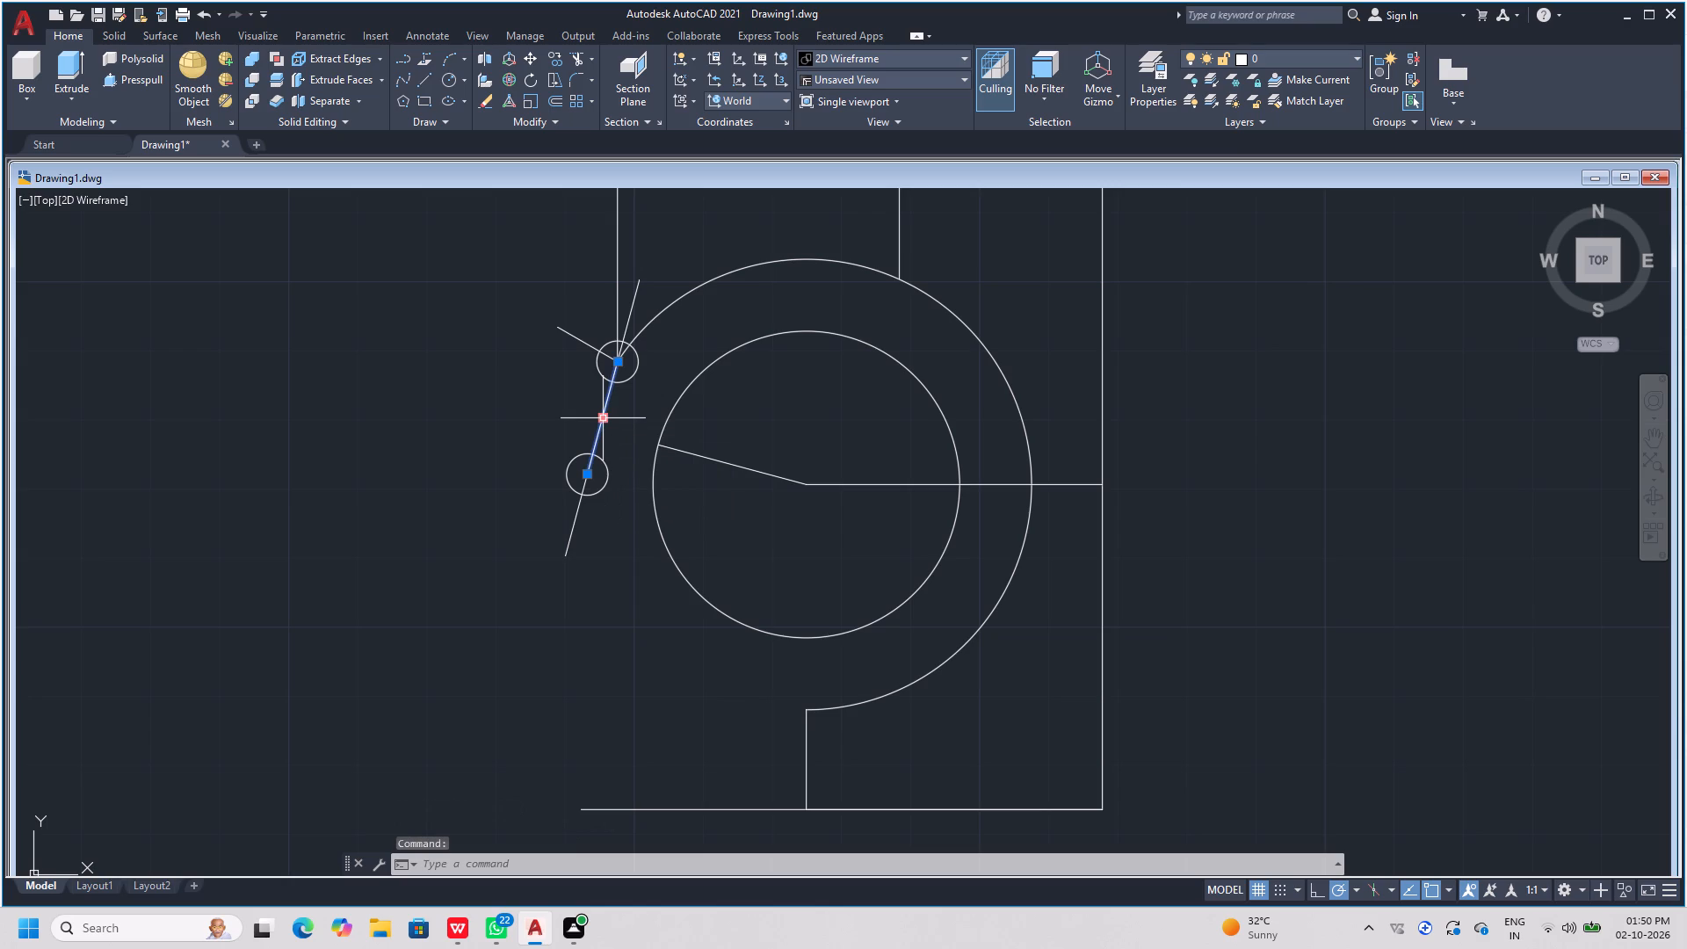
key("Delete")
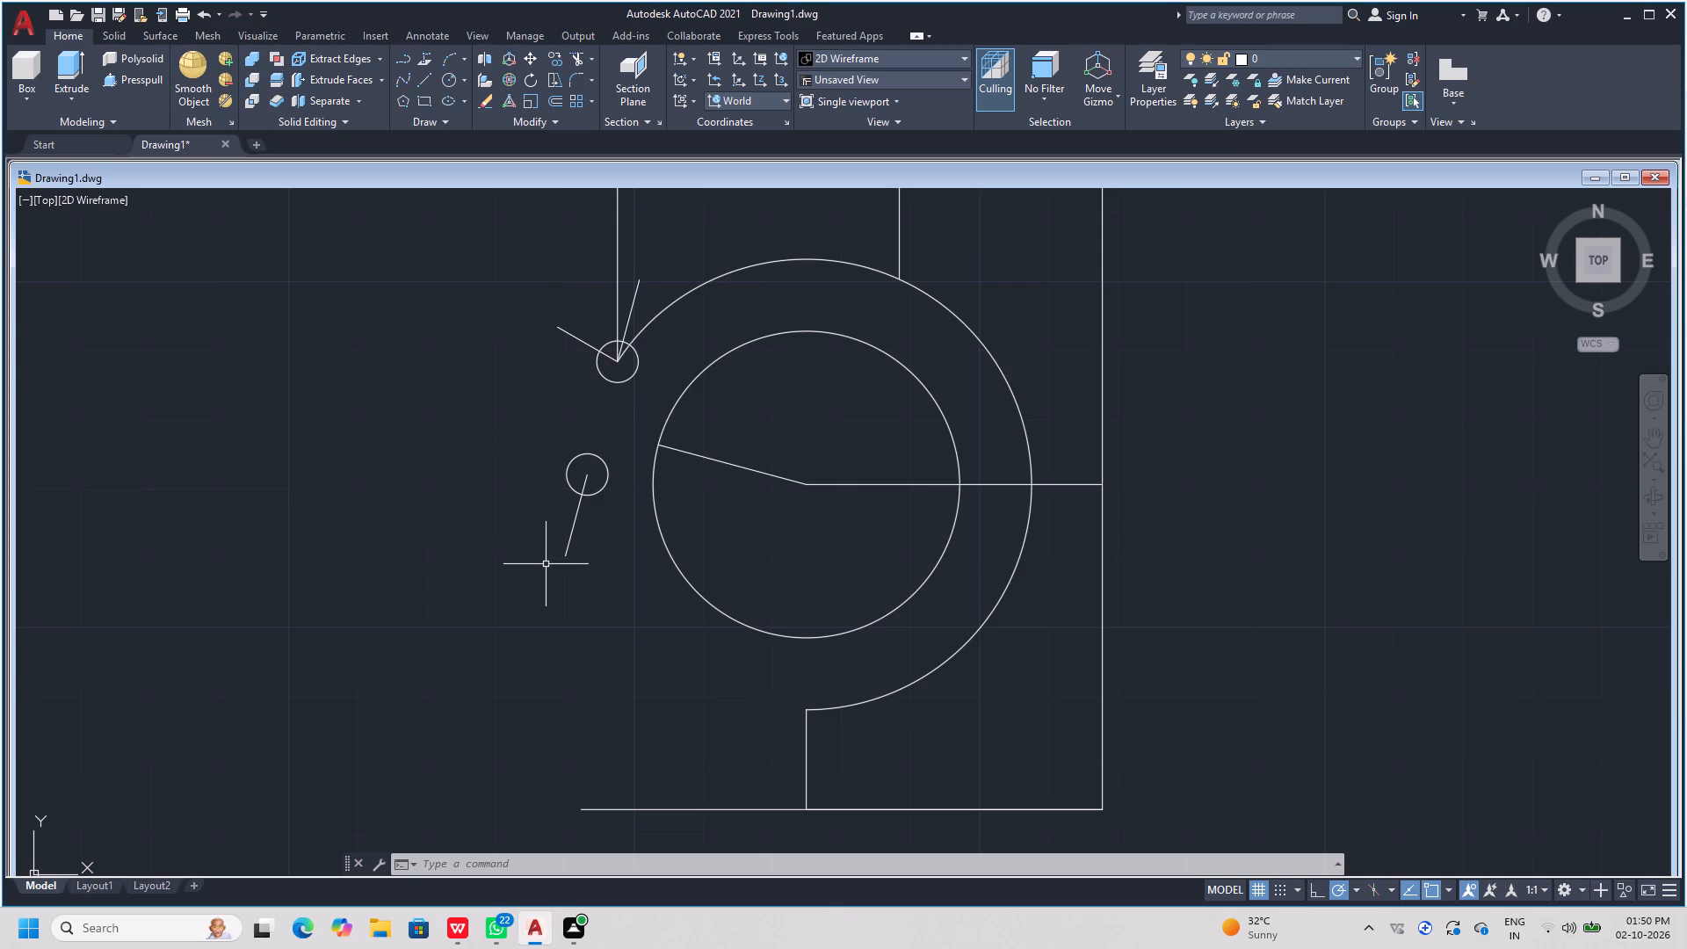
key("Escape")
key("Escape")
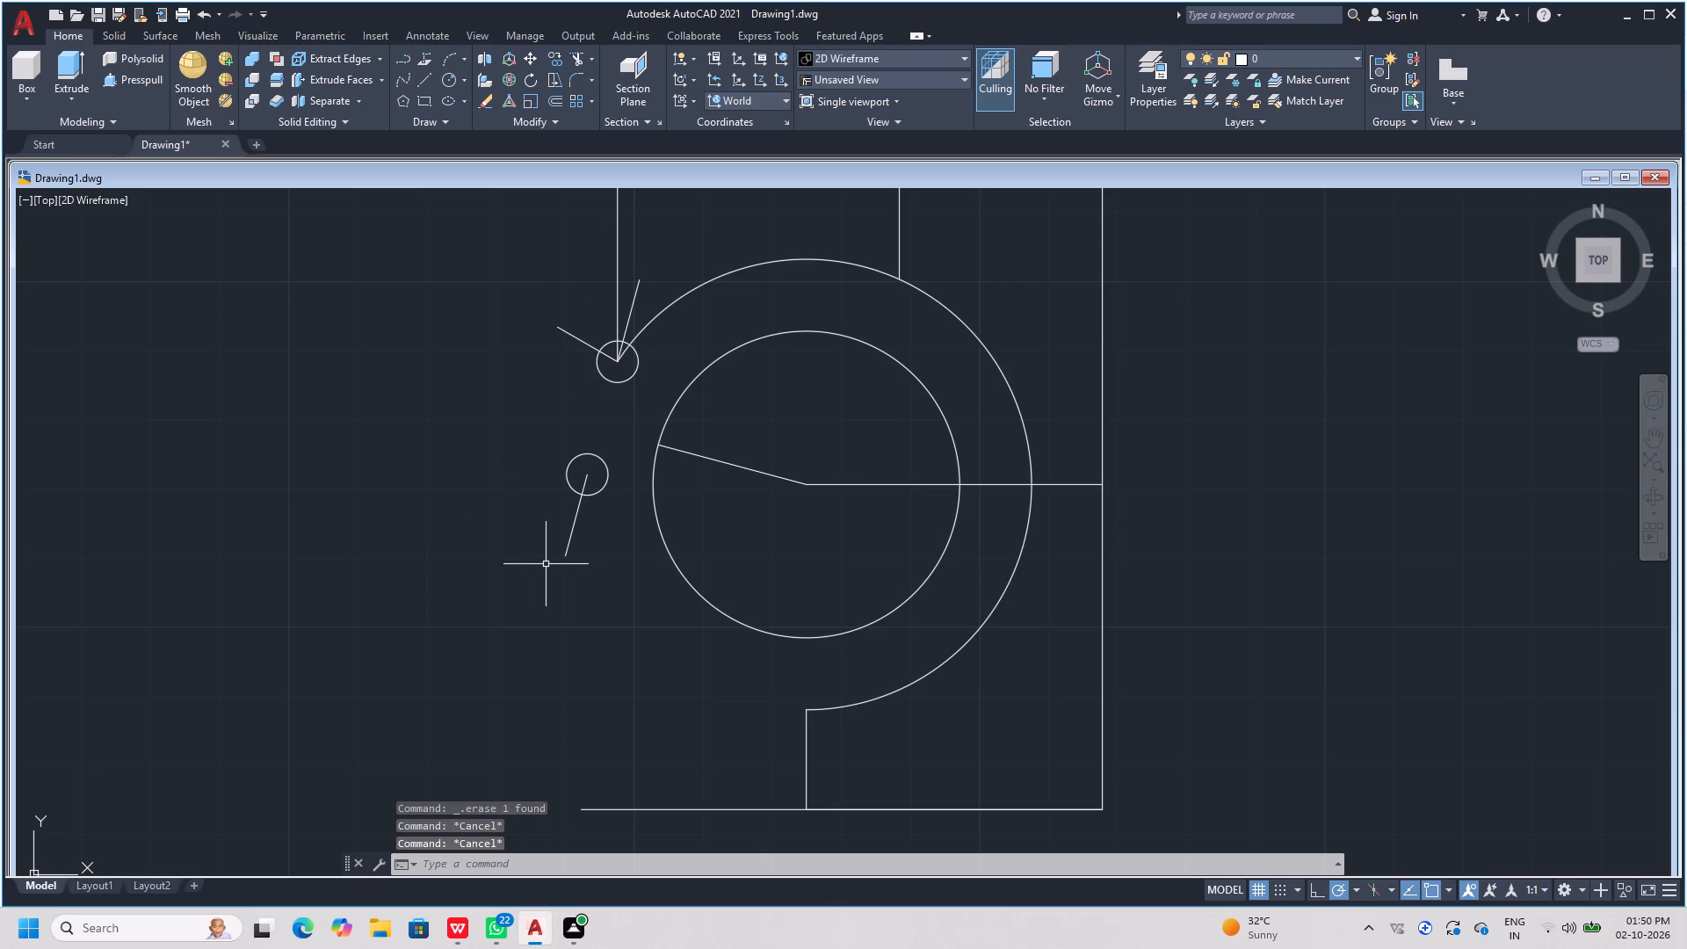
Start a new line with the Line command.
type("l")
key("space")
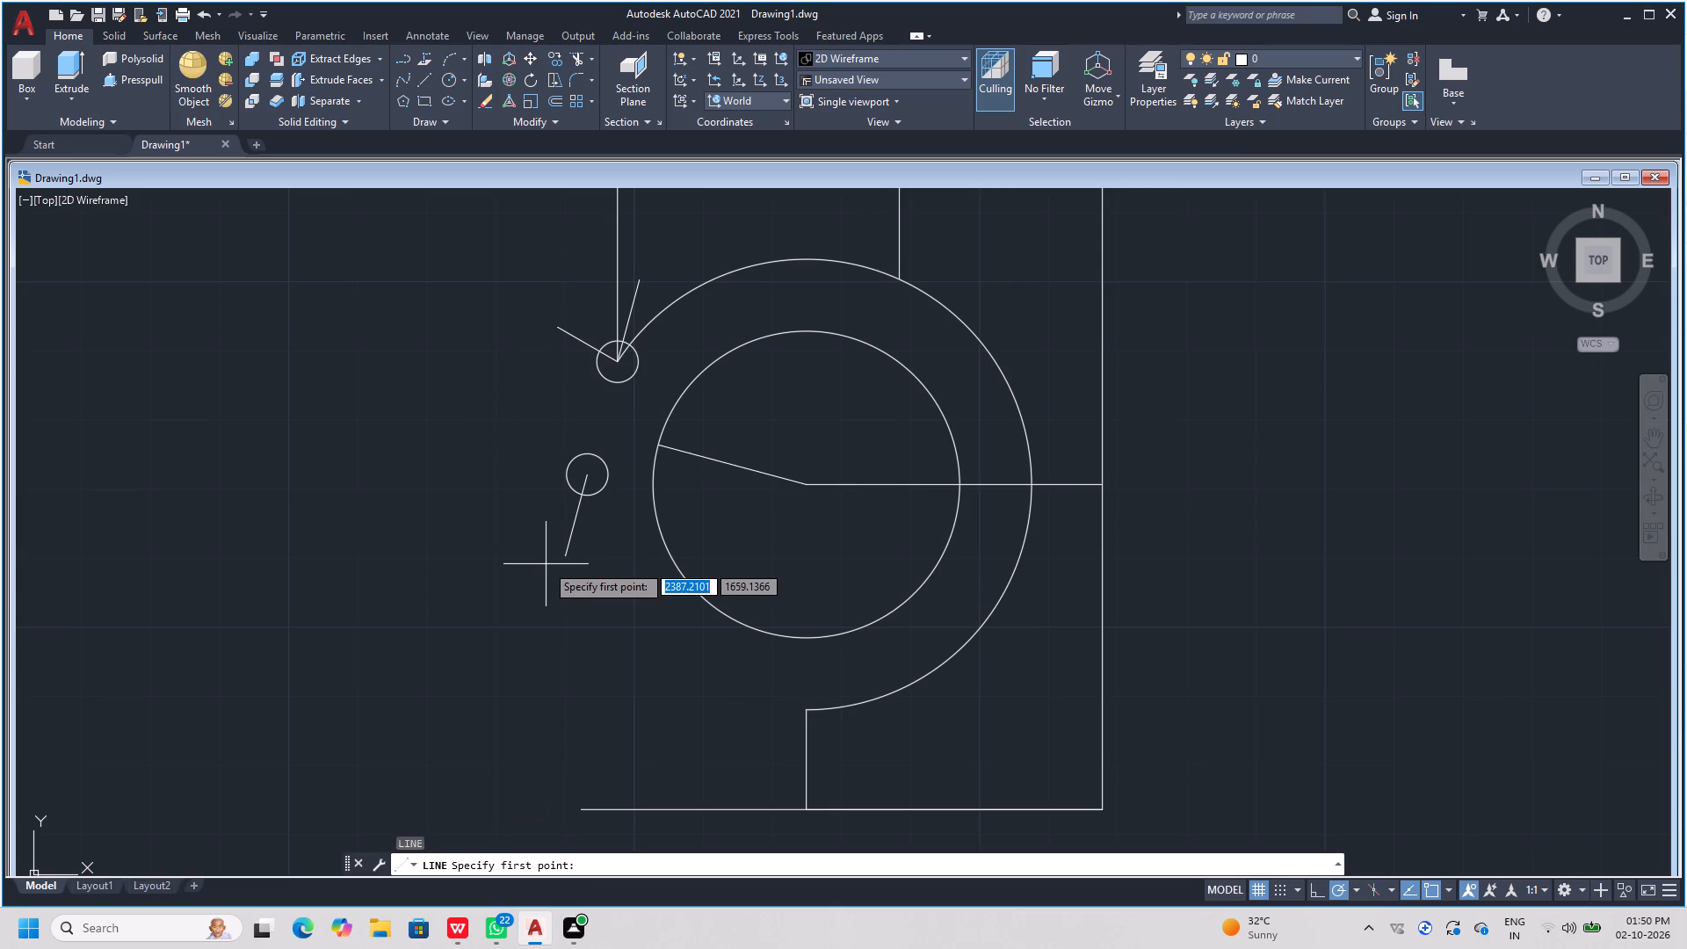
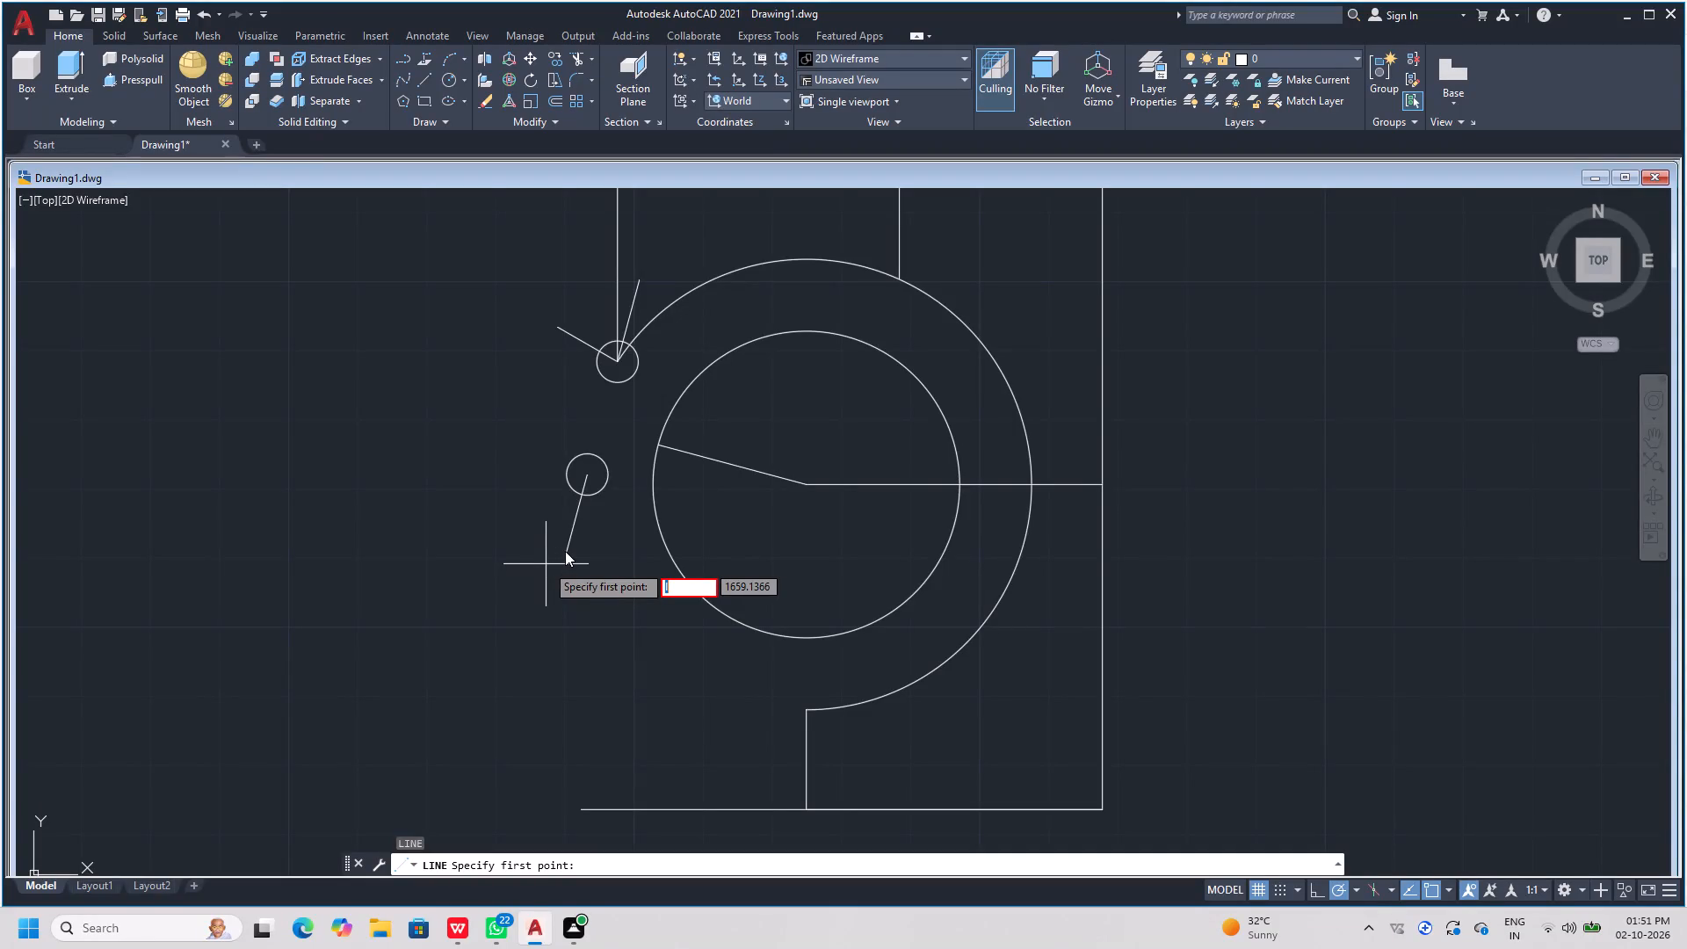
Draw a horizontal reference line about 18.72 units long, leftwards from the lower end of the lower small circle's angled line.
key("Escape")
key("Escape")
key("Escape")
type("l")
key("space")
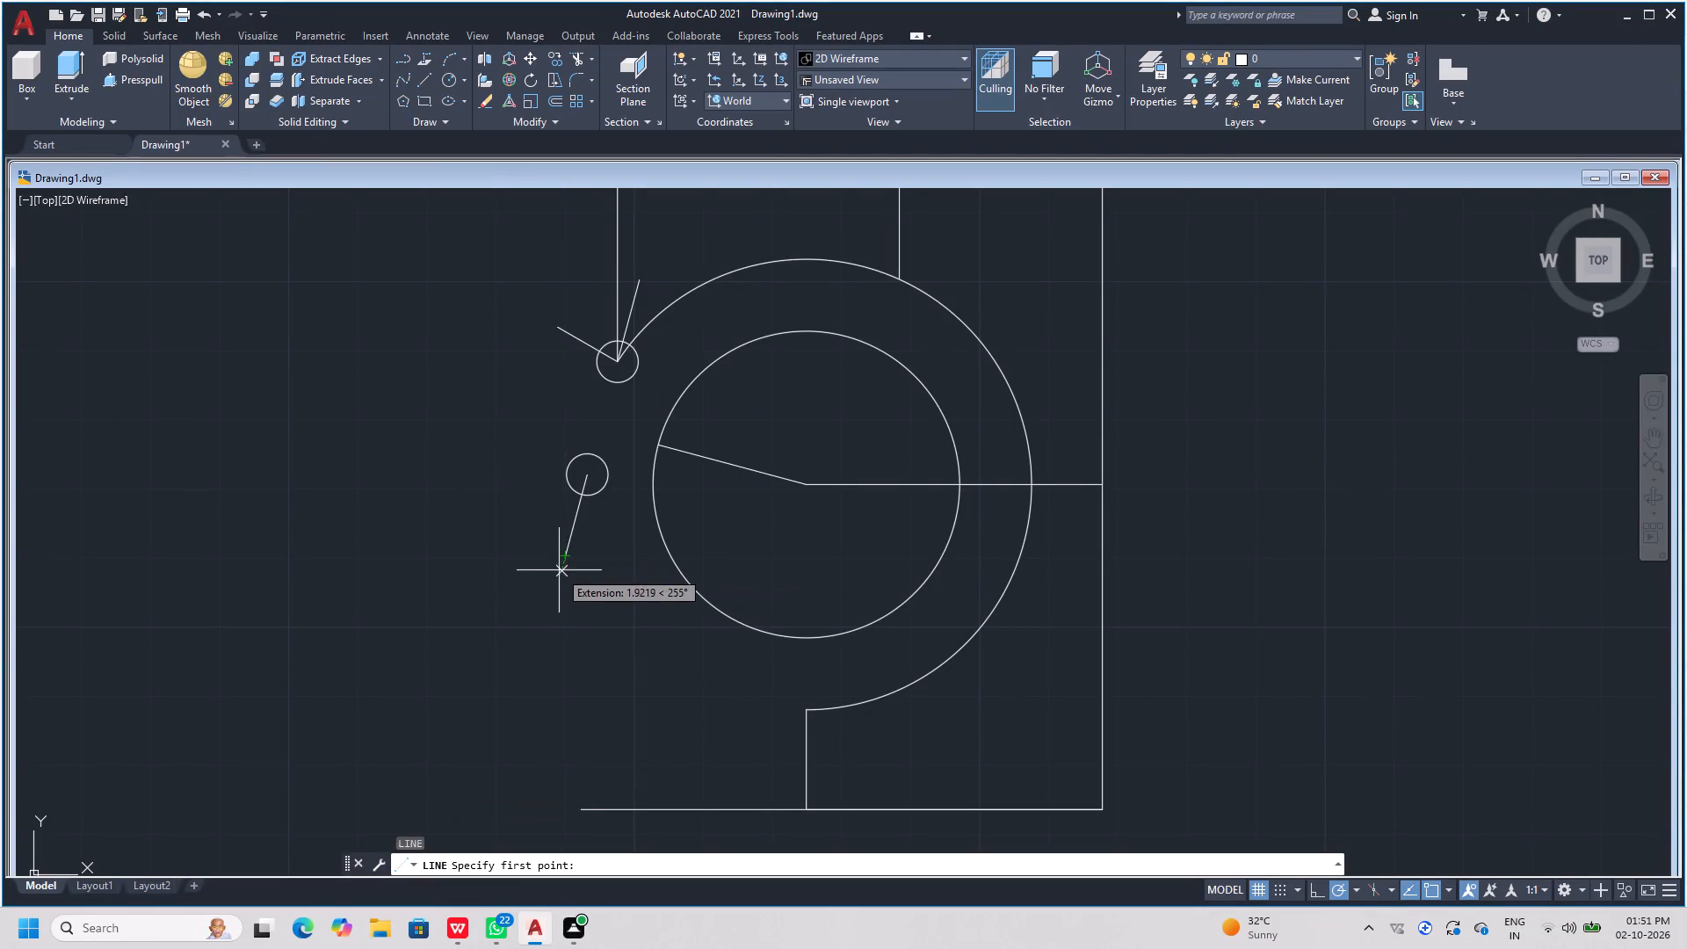
left_click(561, 561)
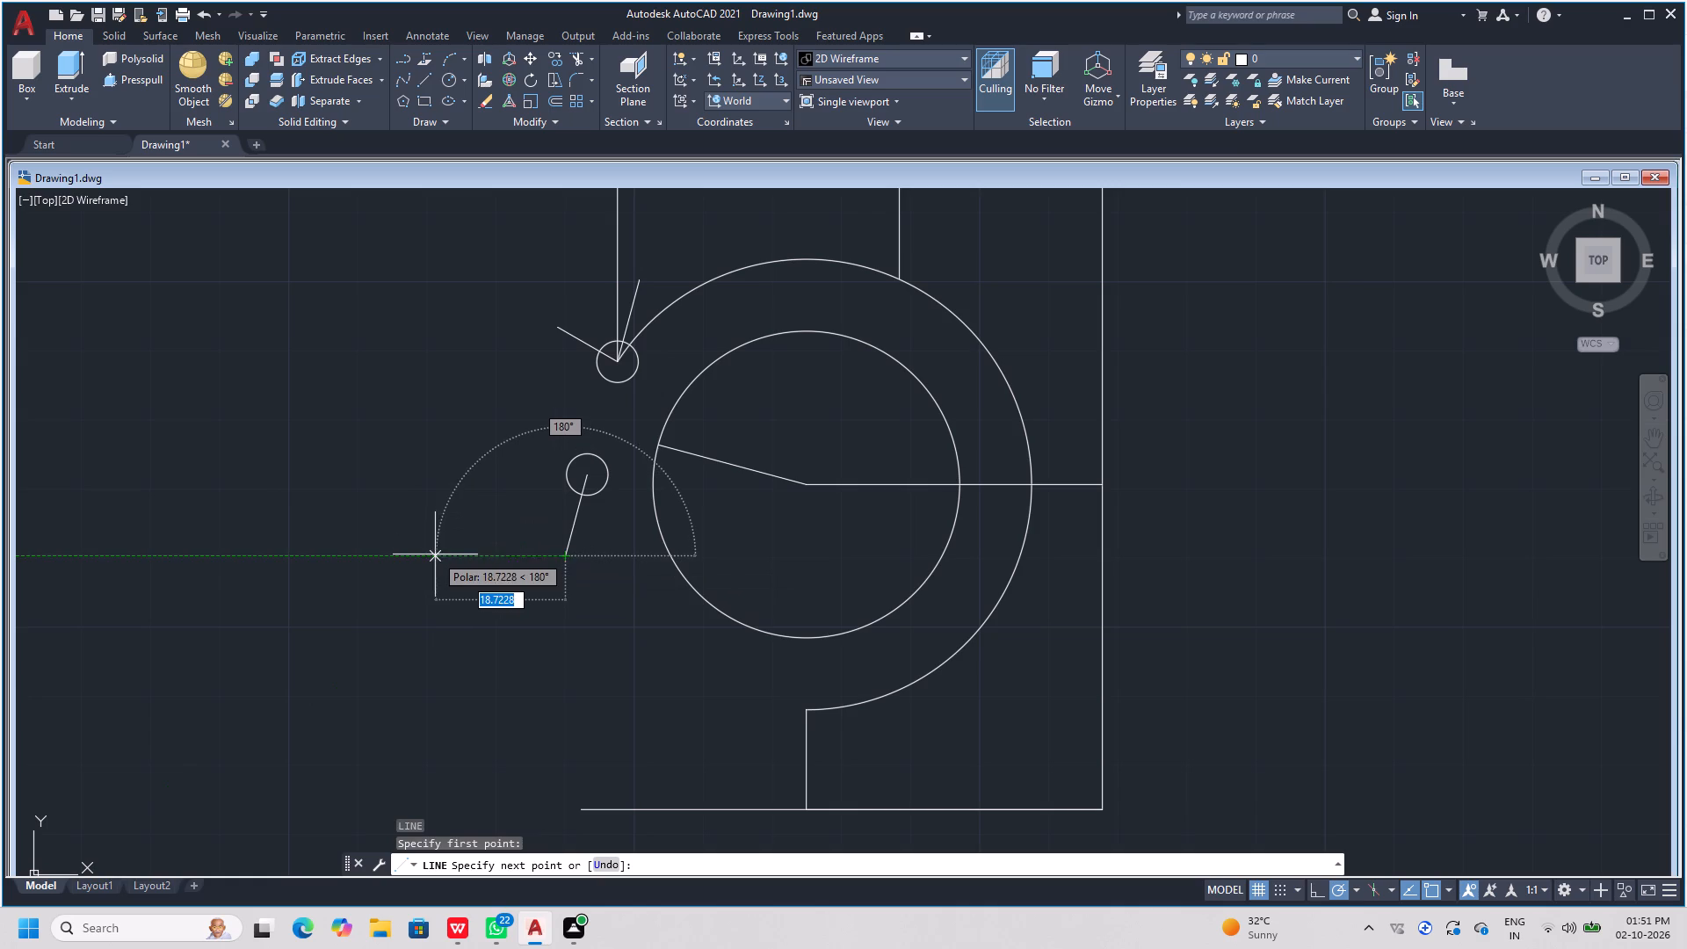
left_click(435, 554)
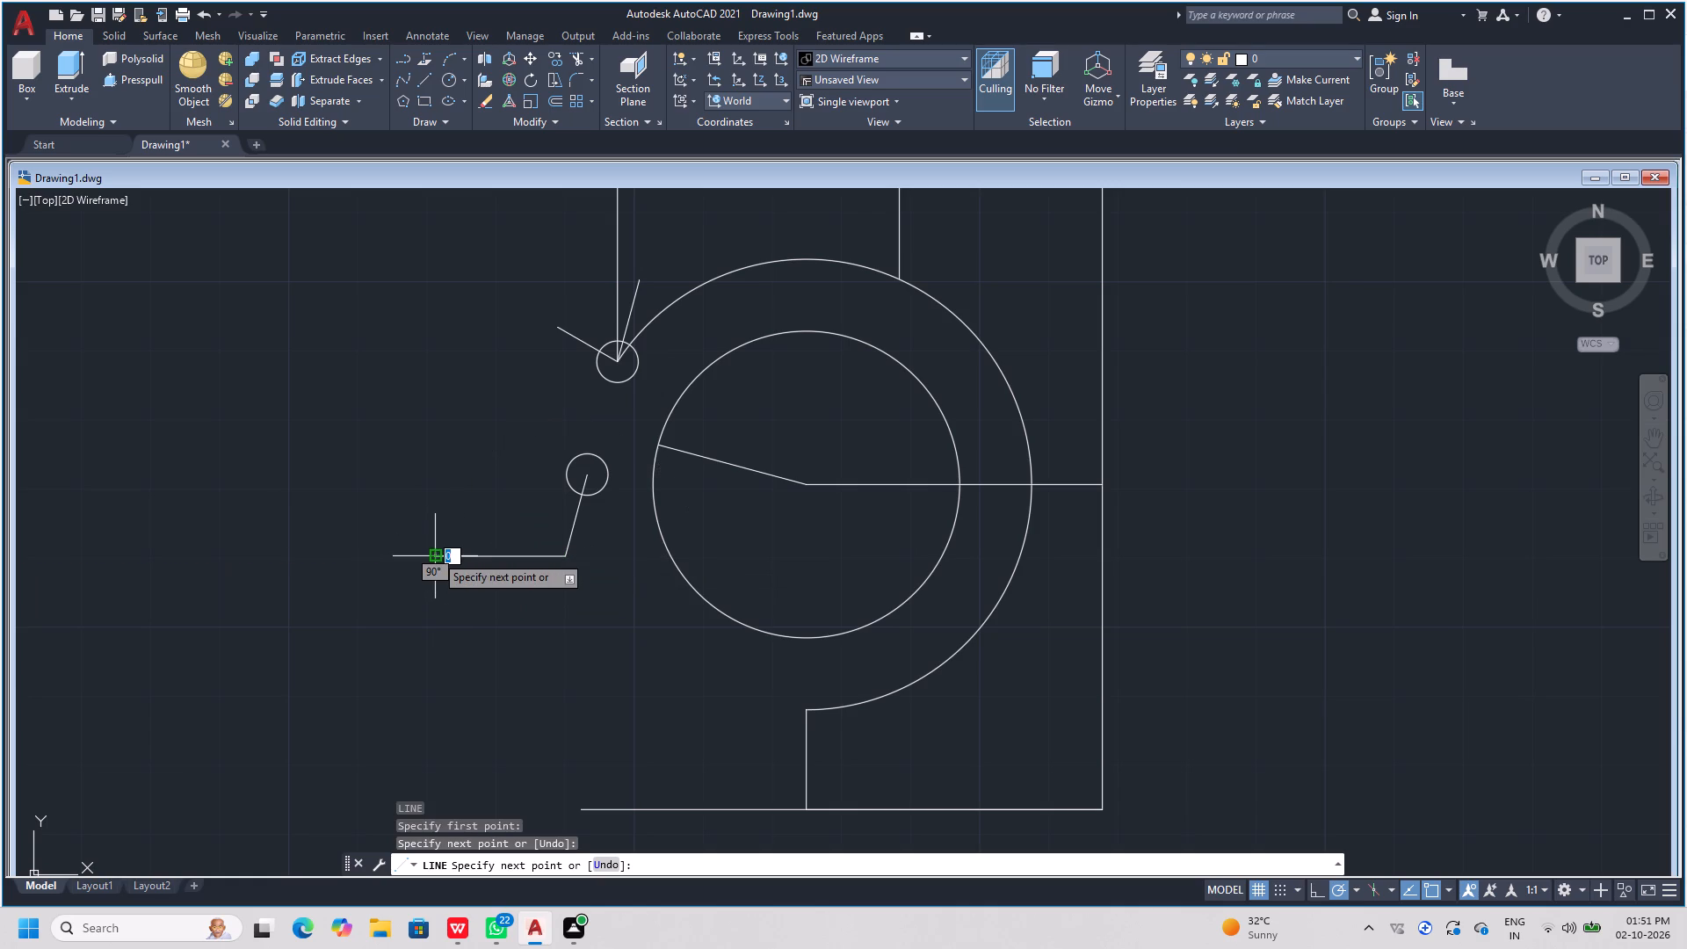
key("space")
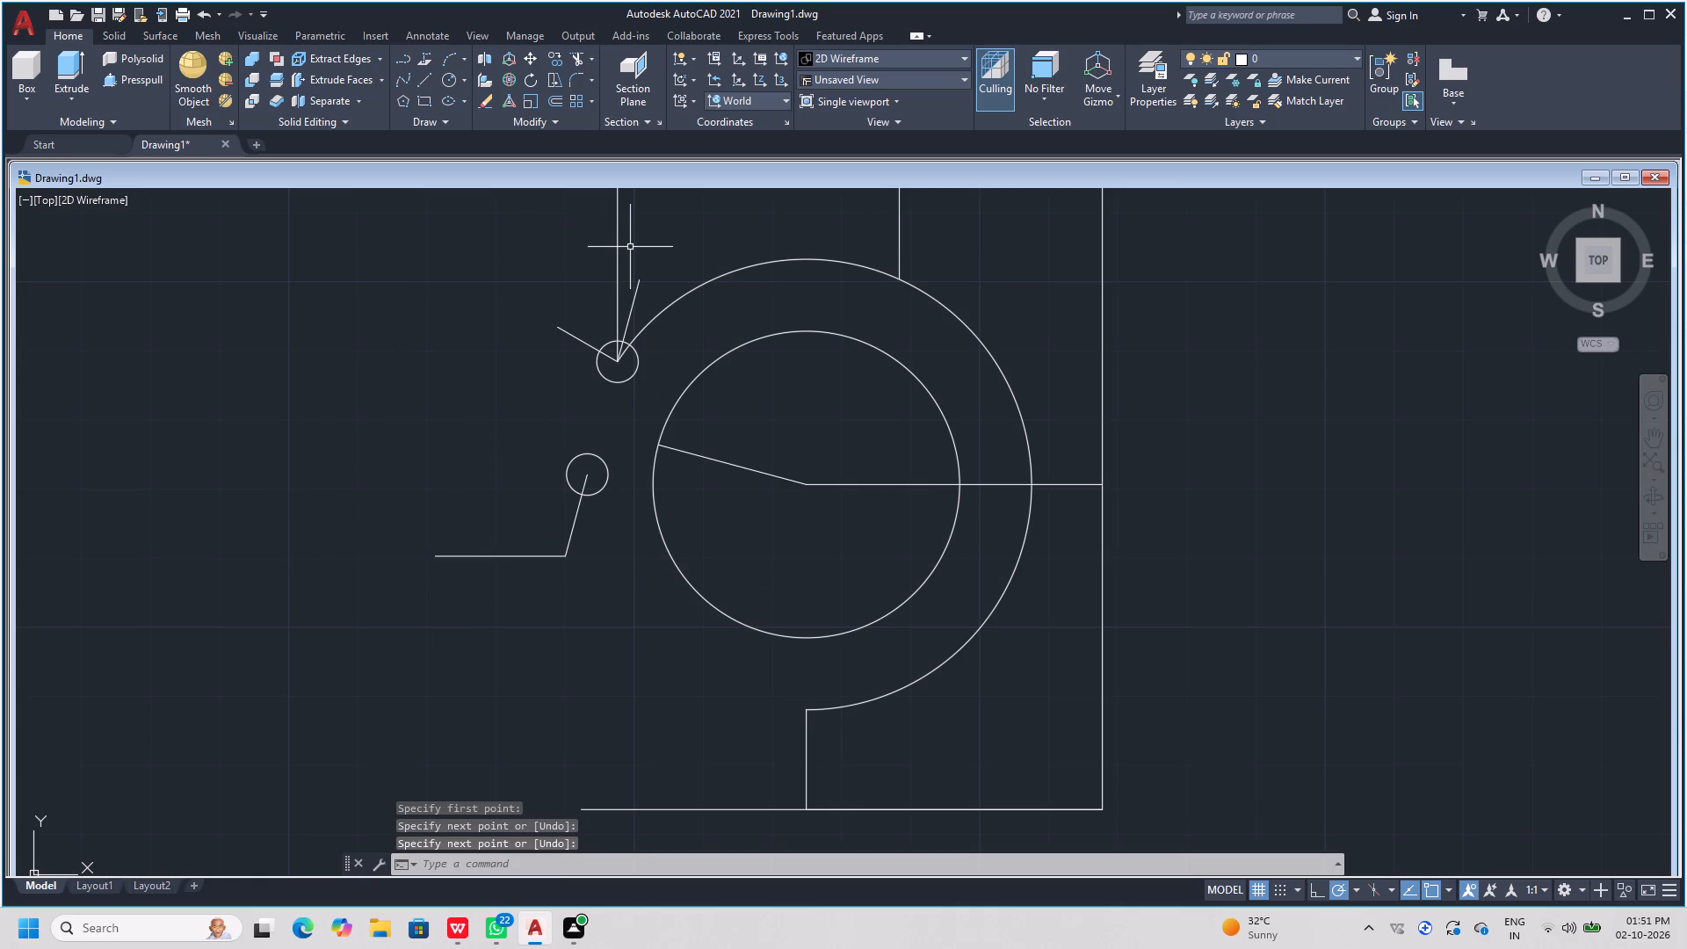
Draw a horizontal reference line leftwards from the upper end of the upper small circle's 75° line, crossing the vertical line.
key("space")
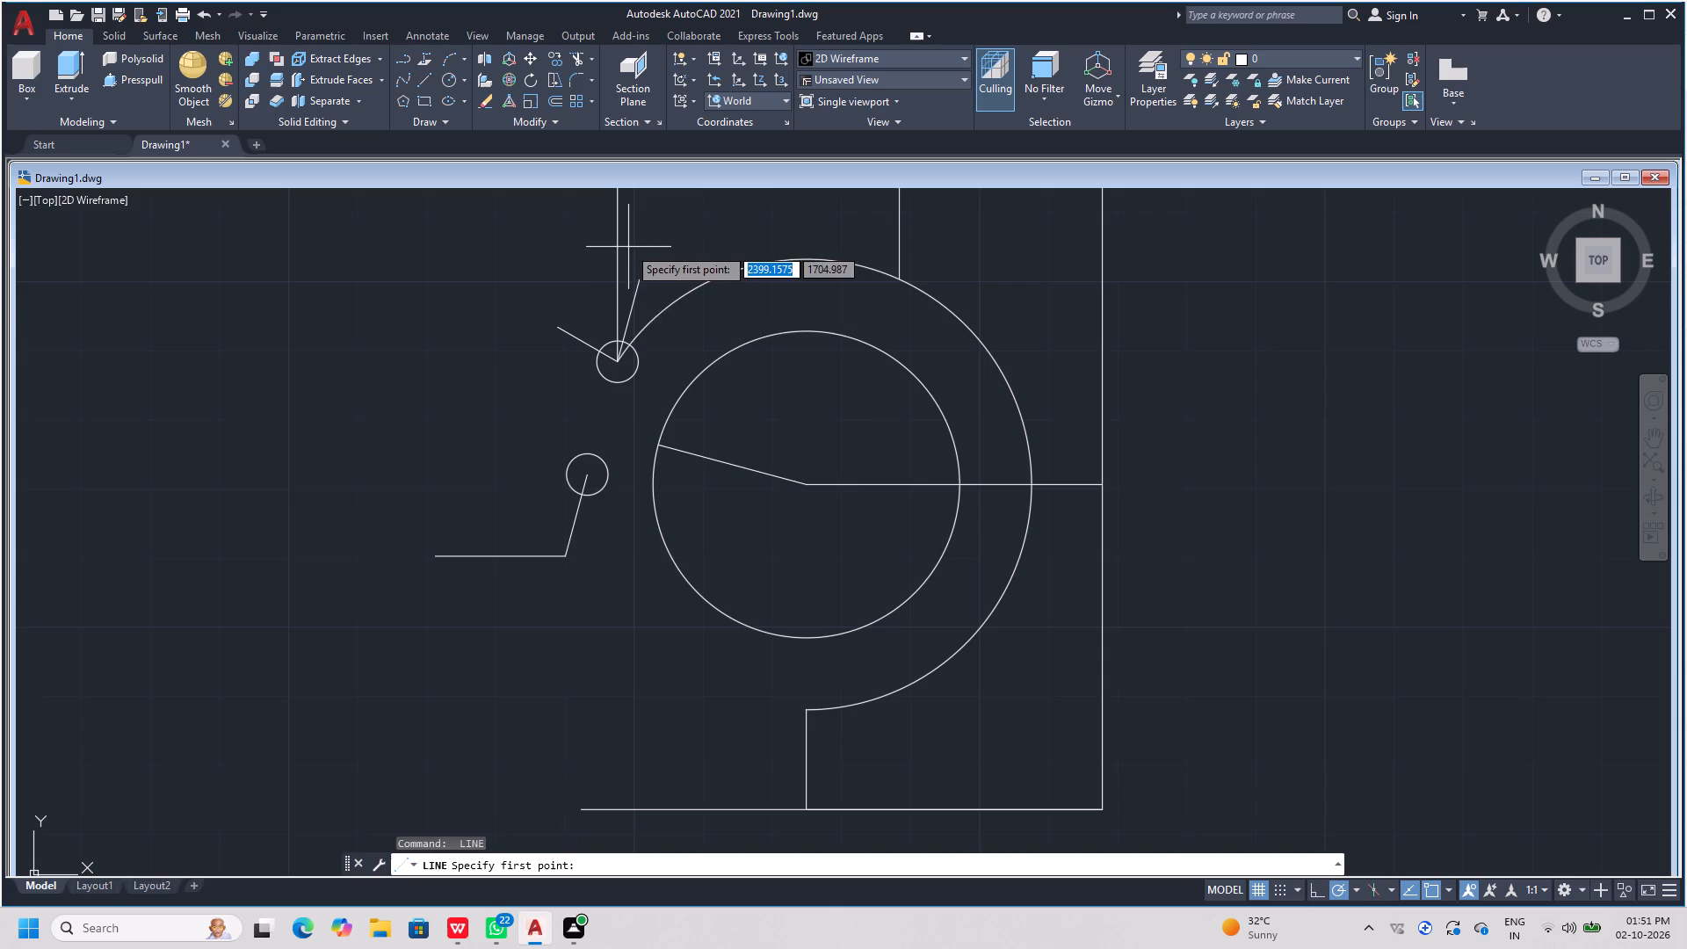
left_click(640, 279)
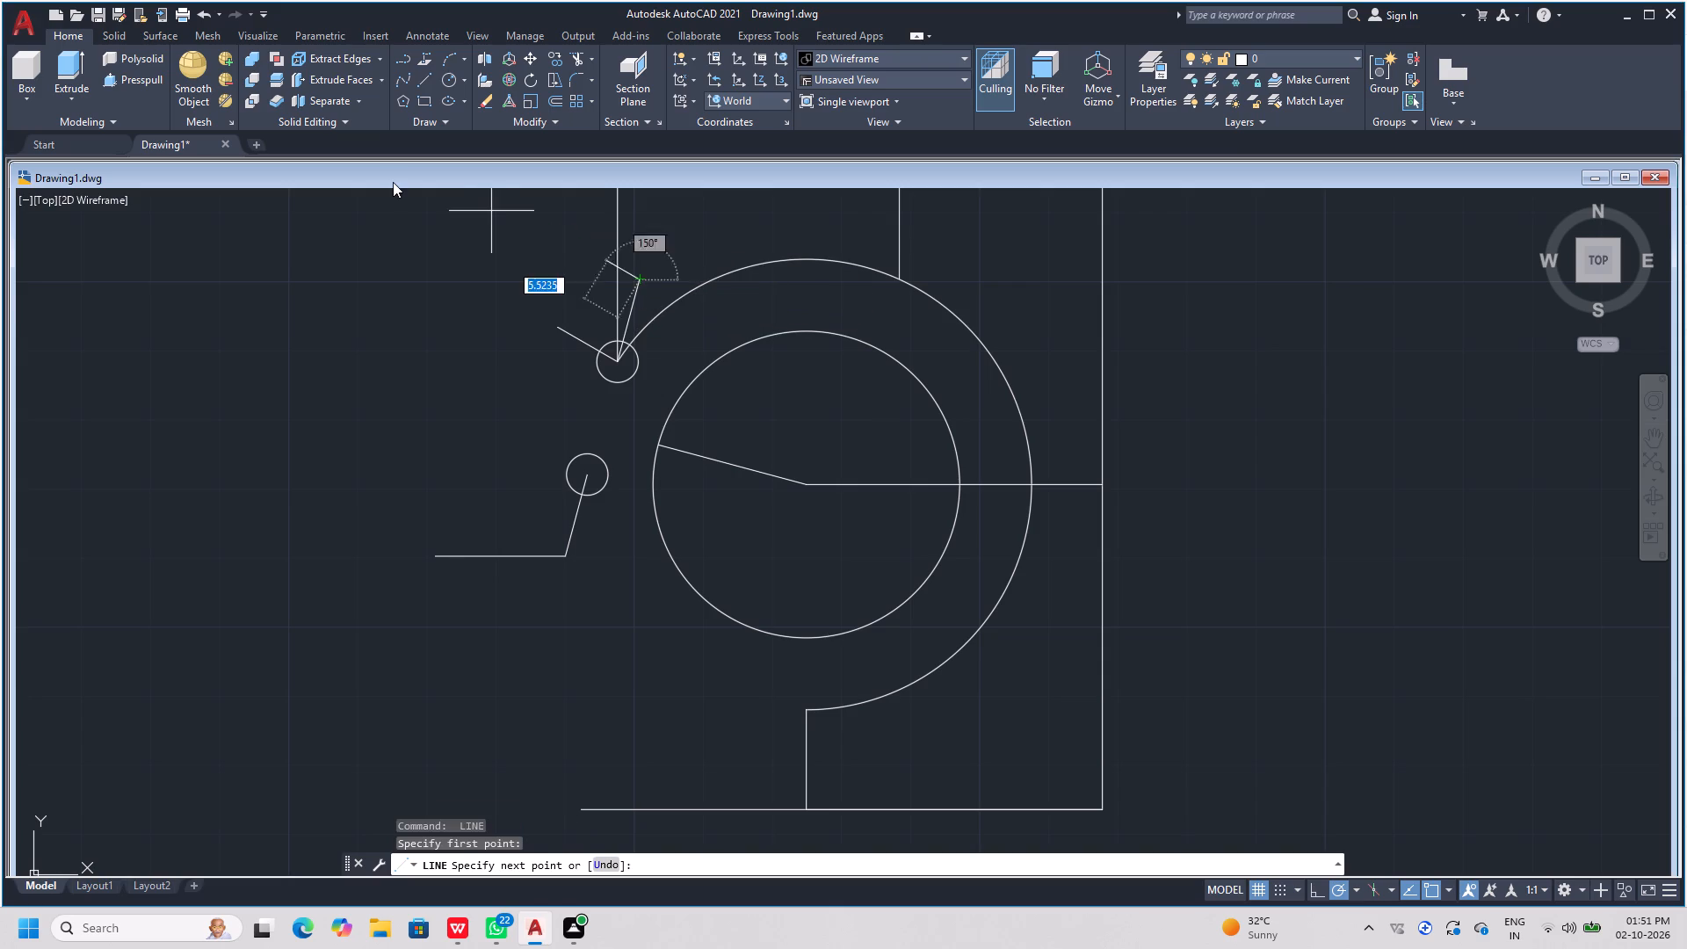
left_click(373, 275)
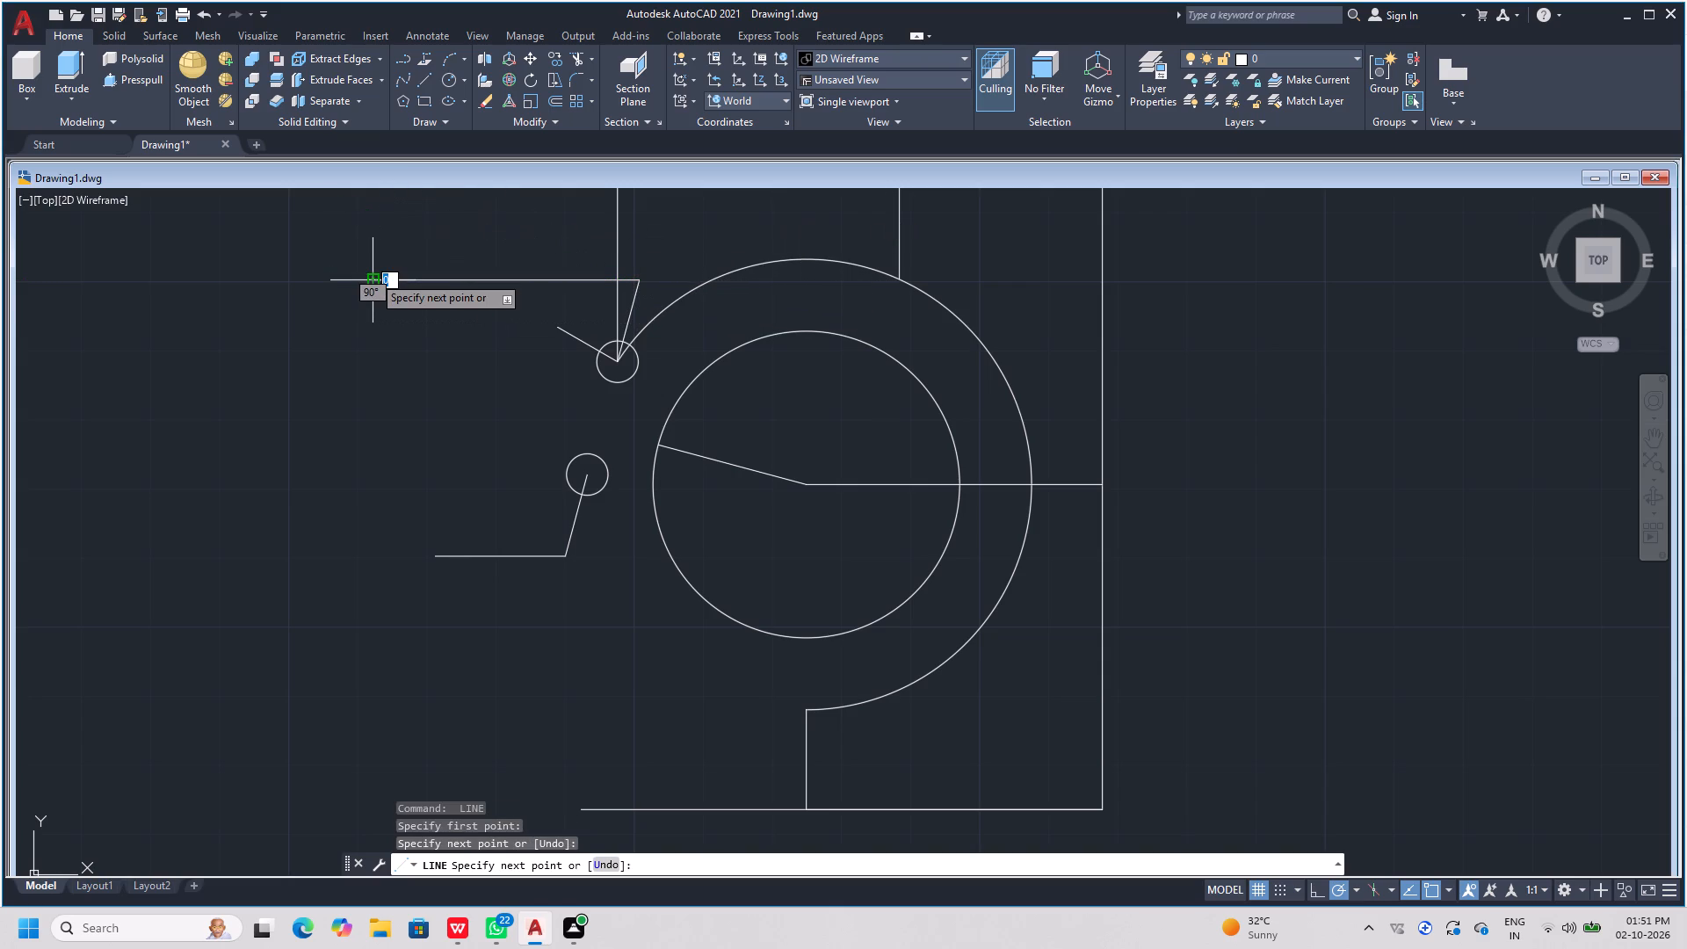
key("space")
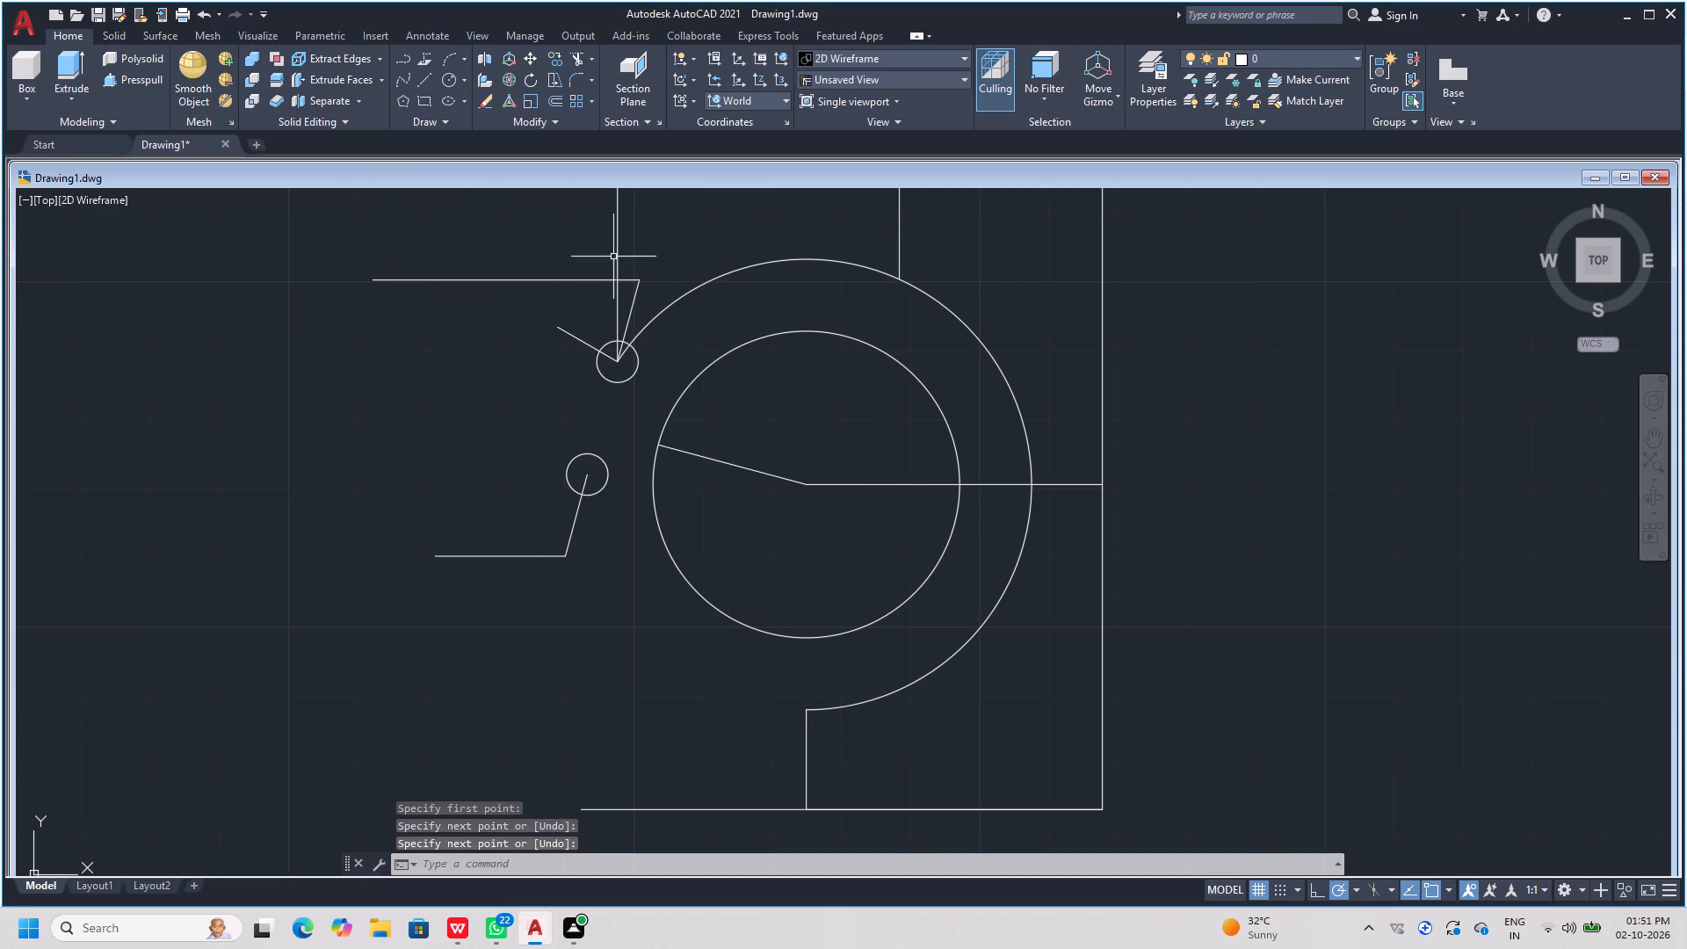
Erase the two short angled lines running from the small circles' centres to the horizontal reference lines.
left_click(630, 306)
left_click(576, 518)
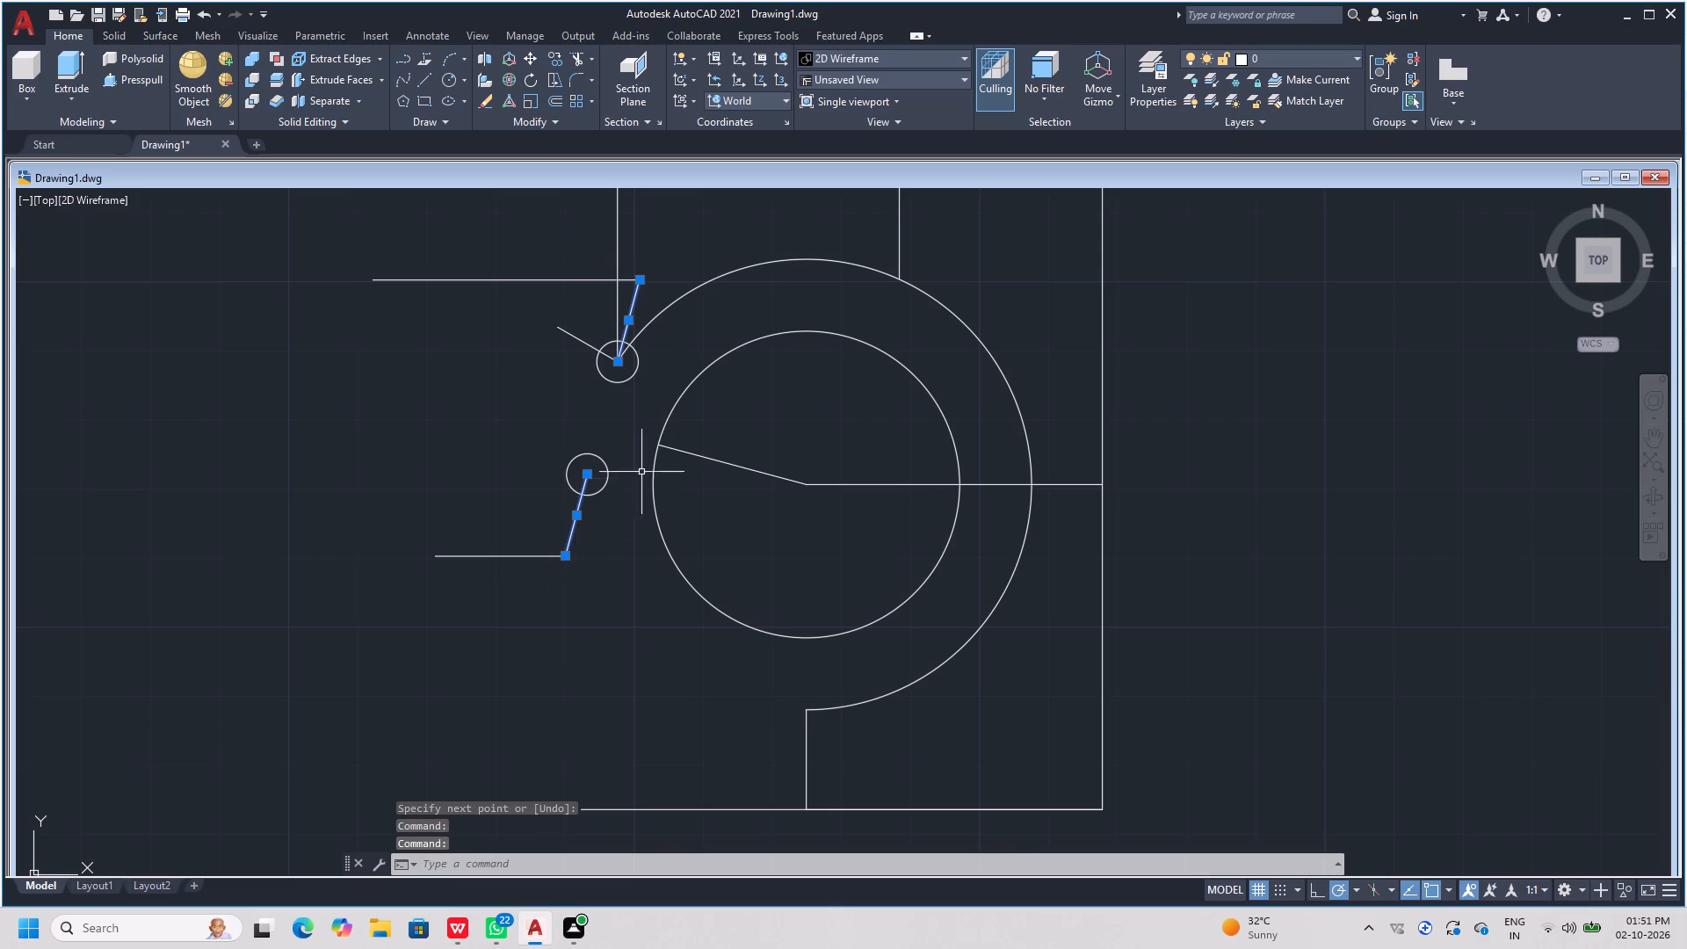
key("Delete")
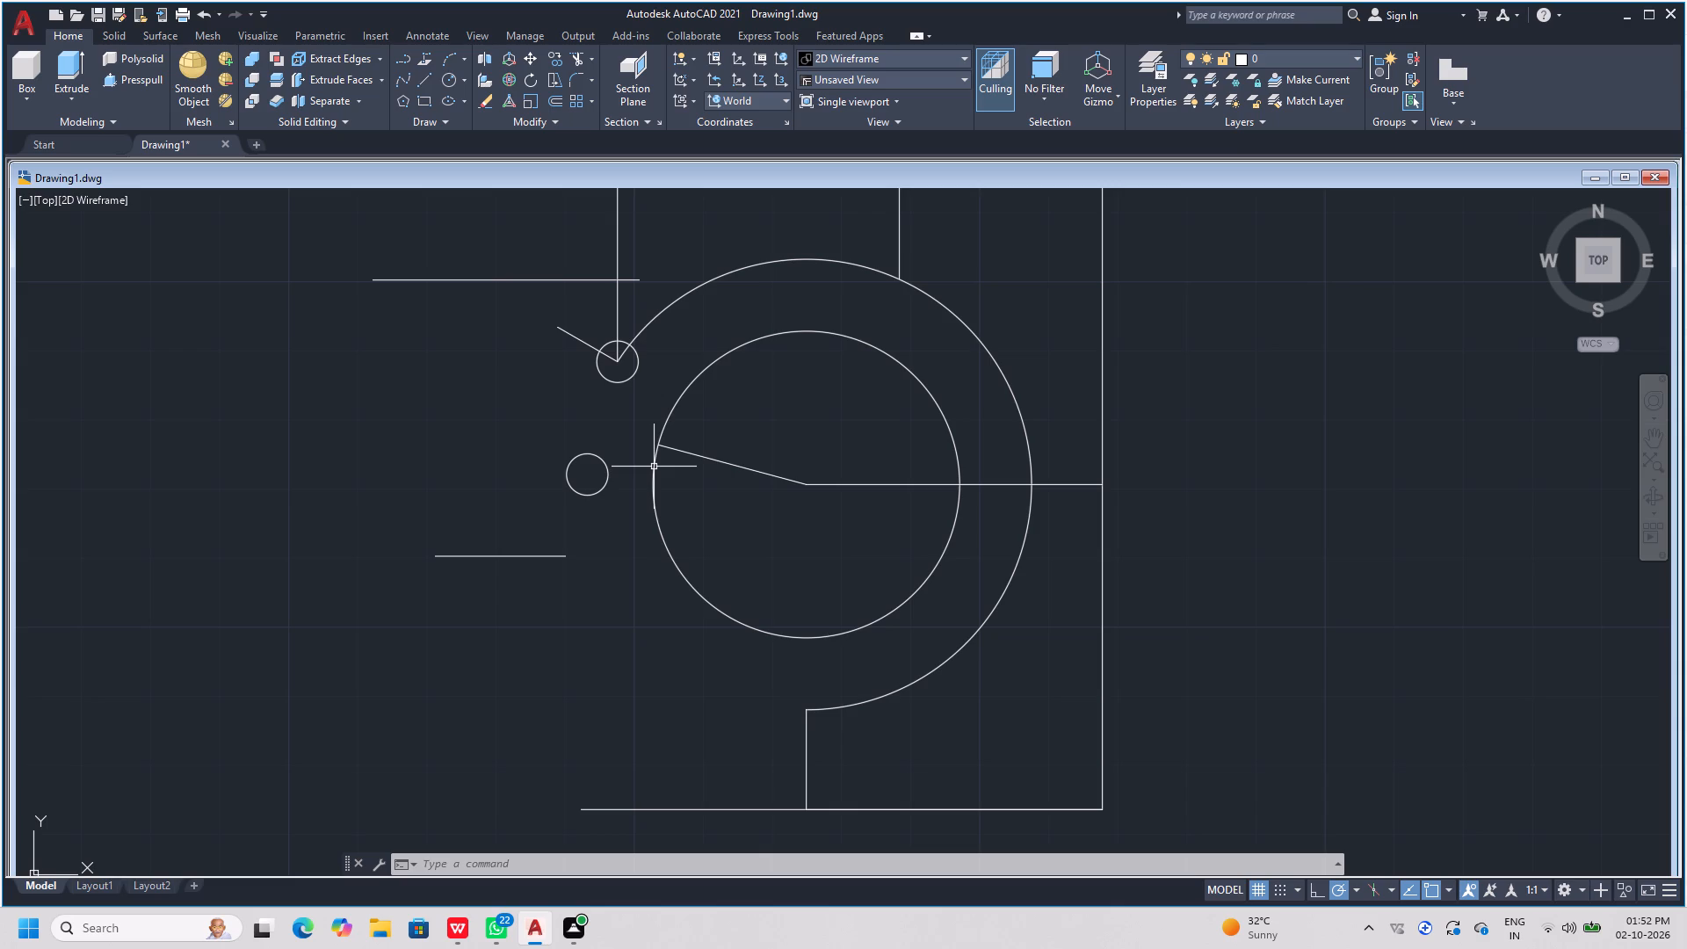
Draw one continuous angled line about 41.38 units long through both small circles, joining the inner ends of the two horizontal reference lines.
key("Escape")
key("Escape")
key("Escape")
type("l")
key("space")
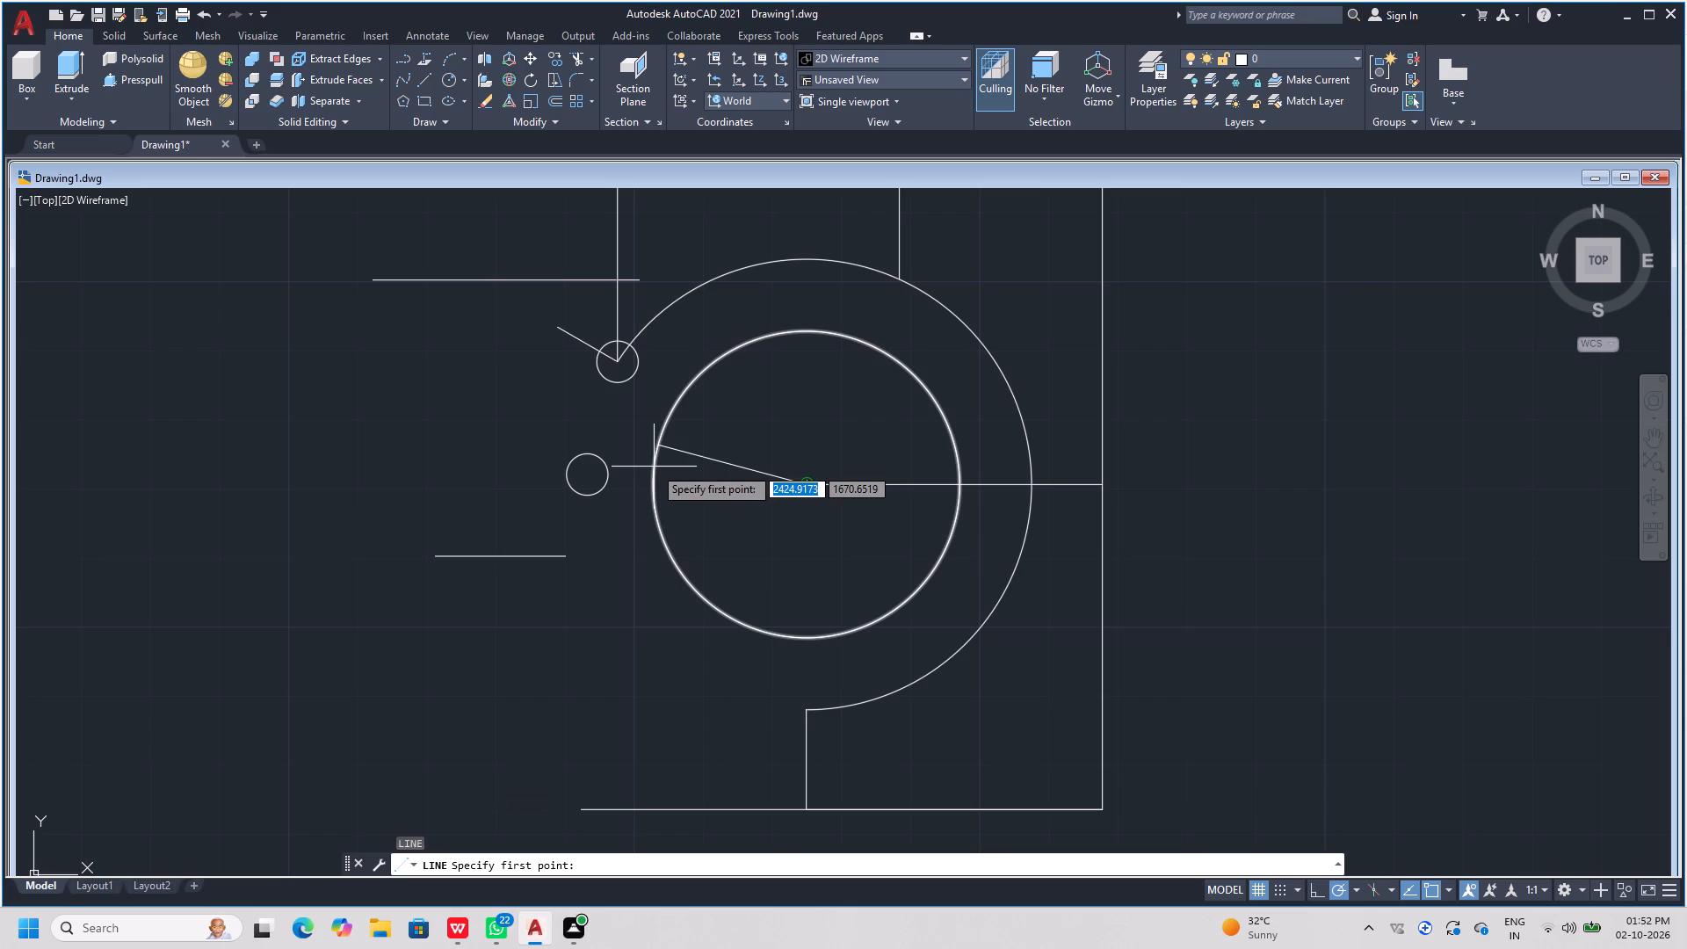
left_click(645, 282)
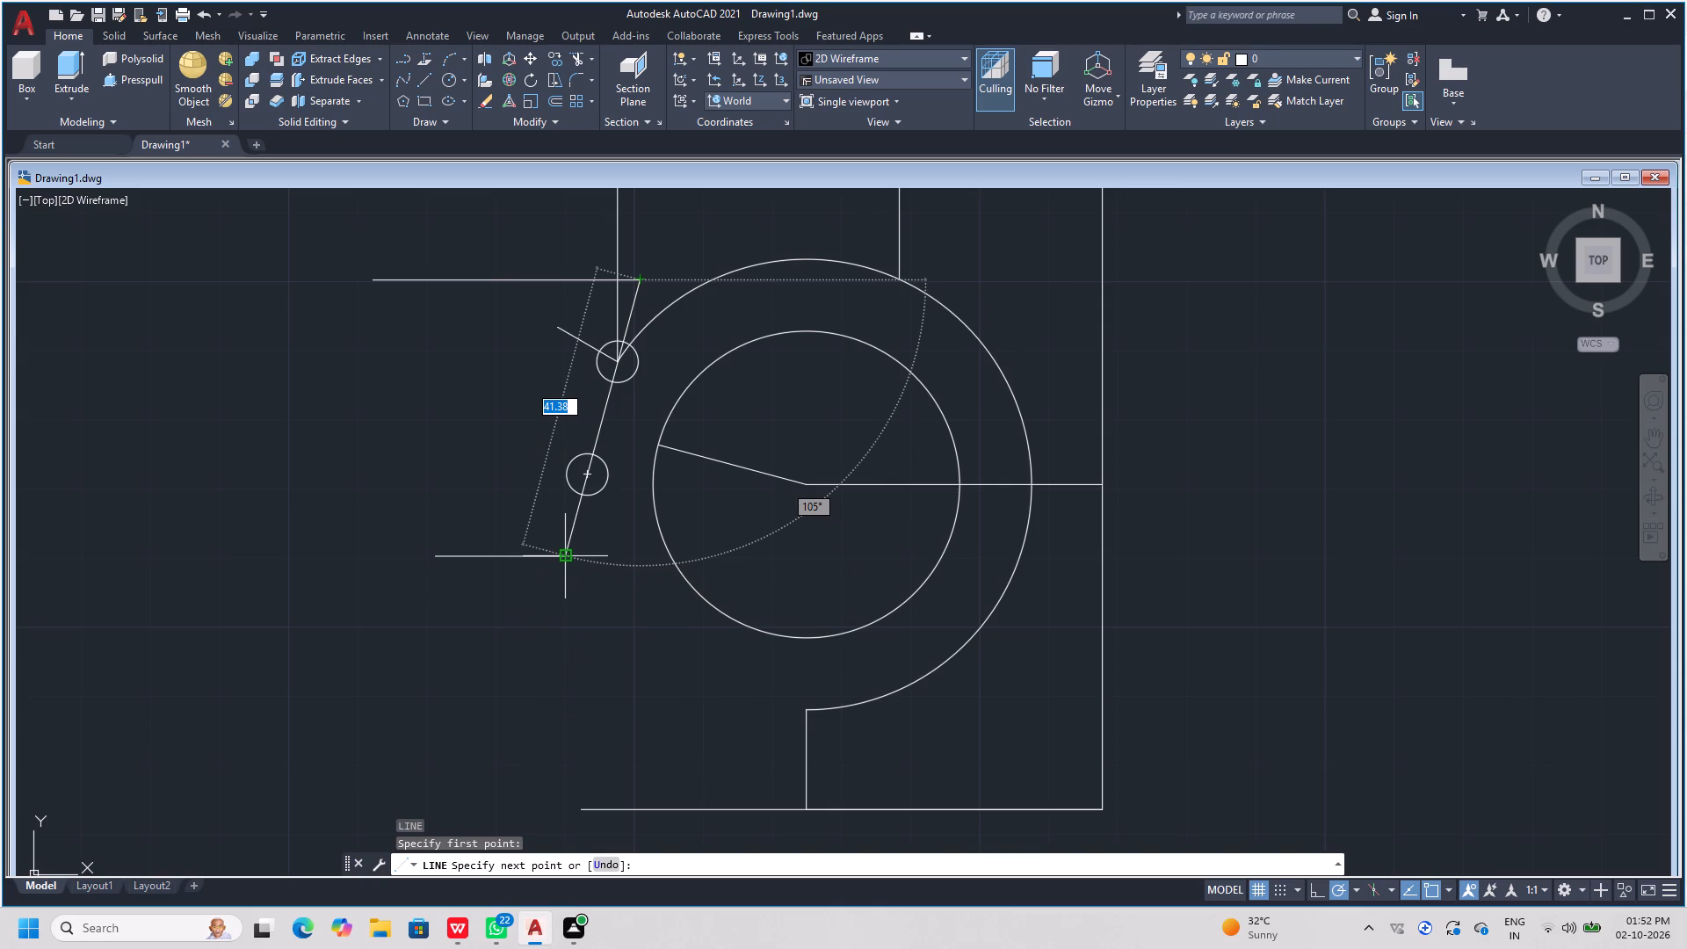
left_click(566, 555)
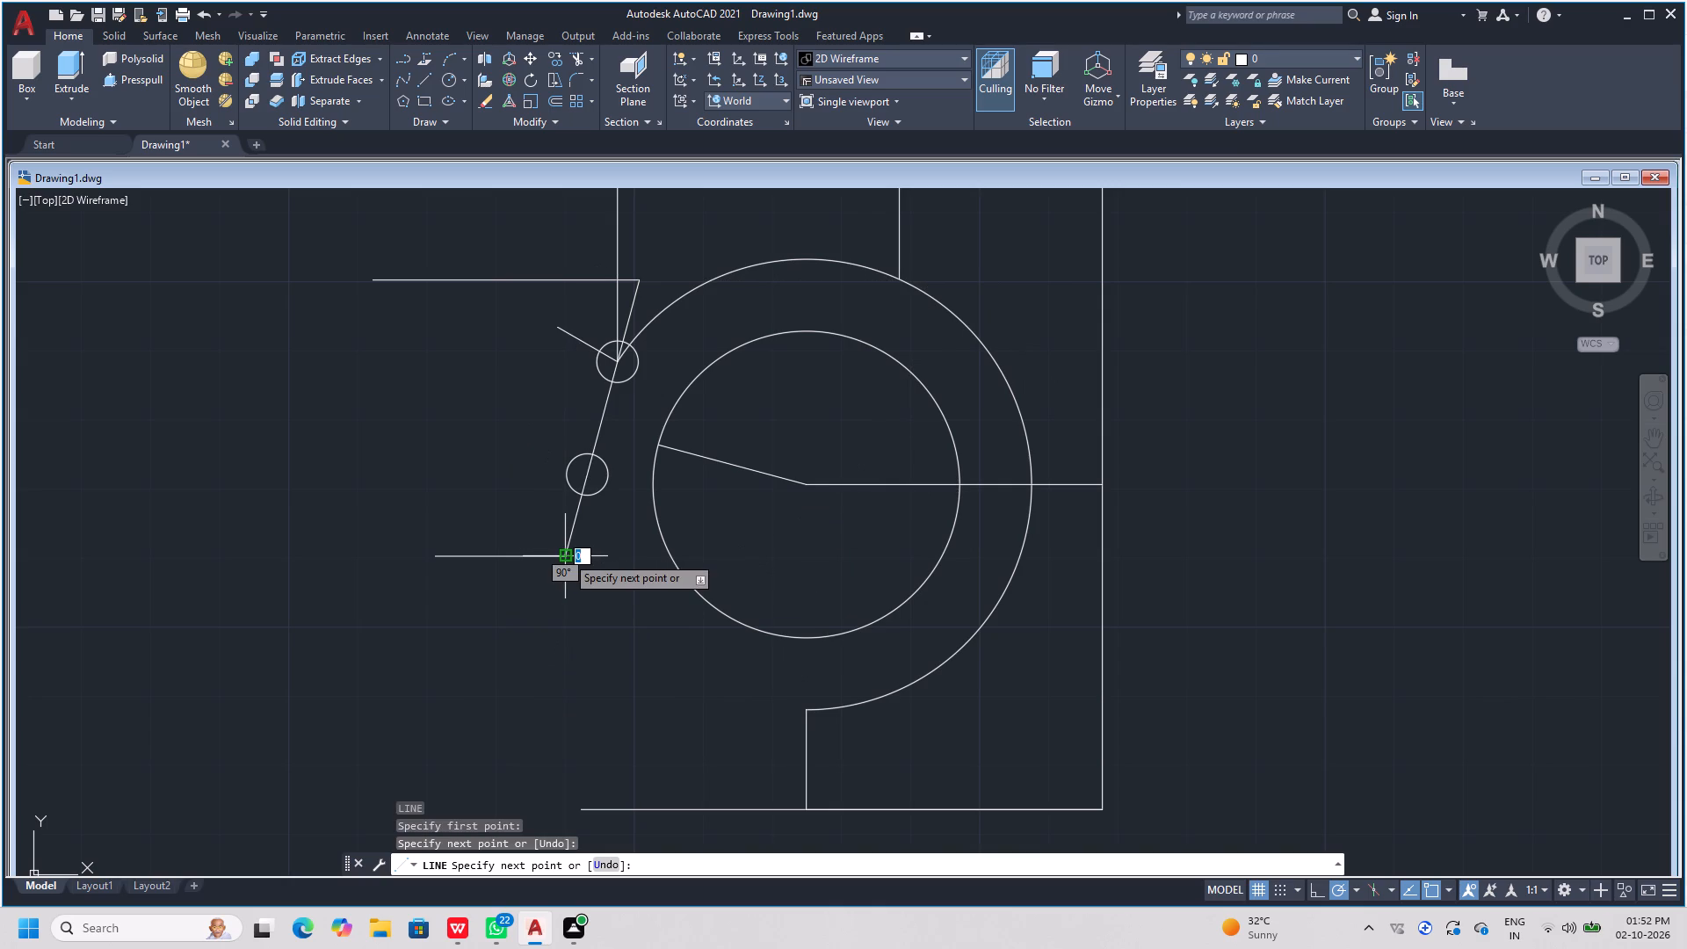
scroll(621, 605, "up", 2)
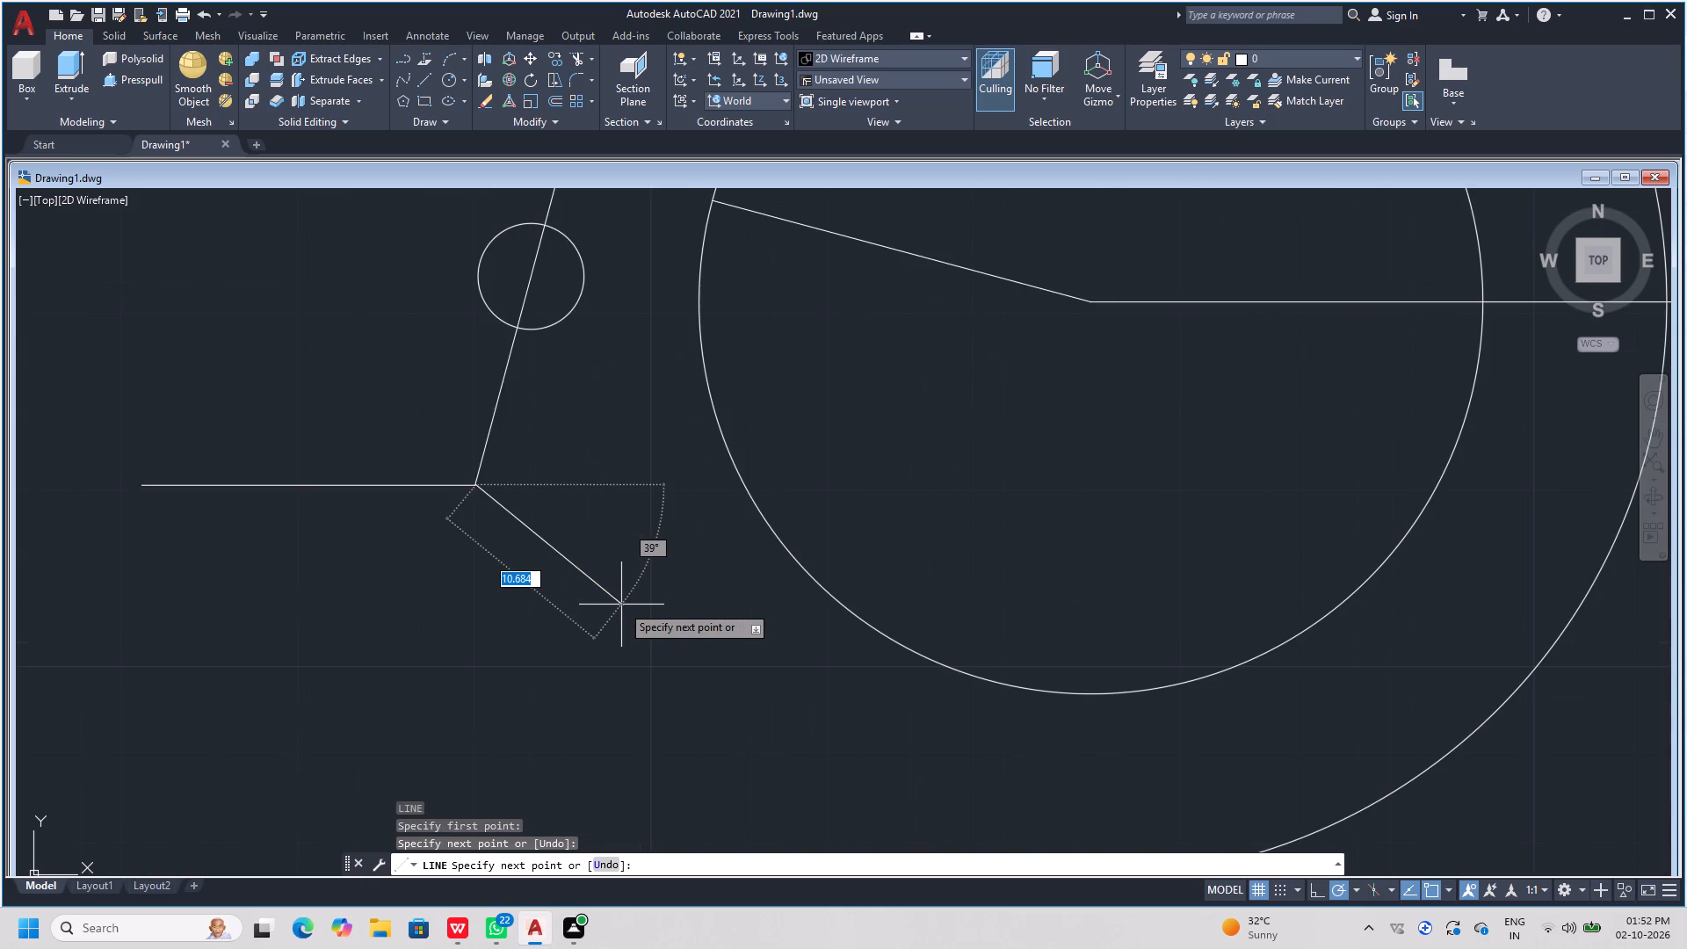
scroll(621, 605, "down", 2)
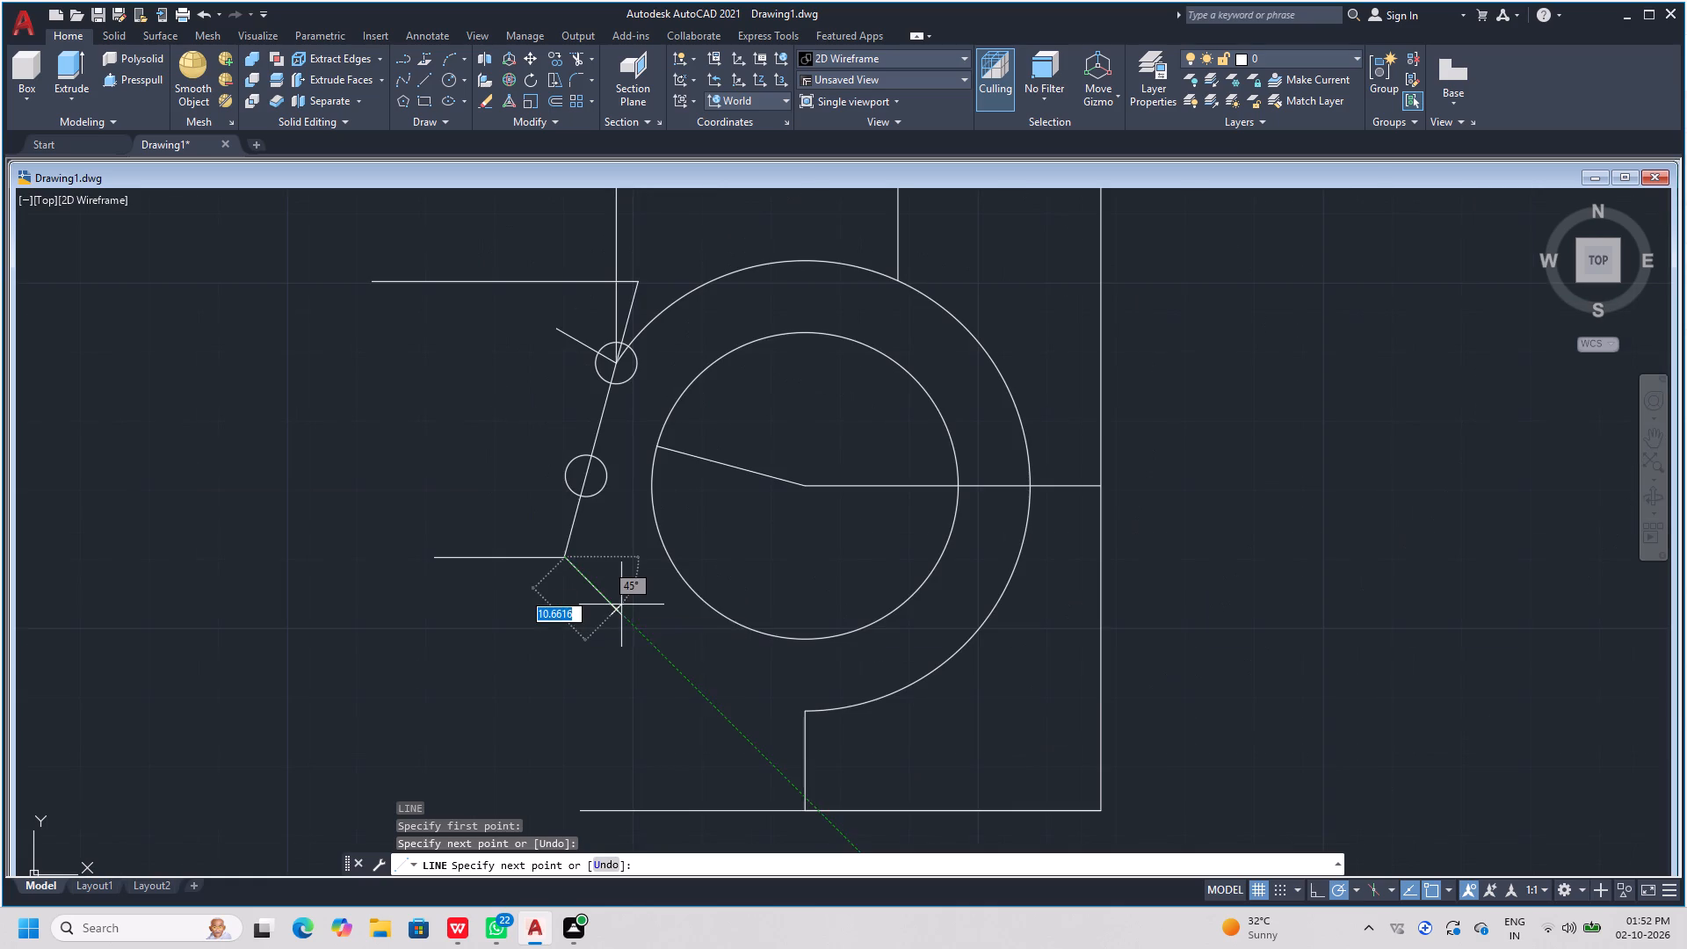
key("space")
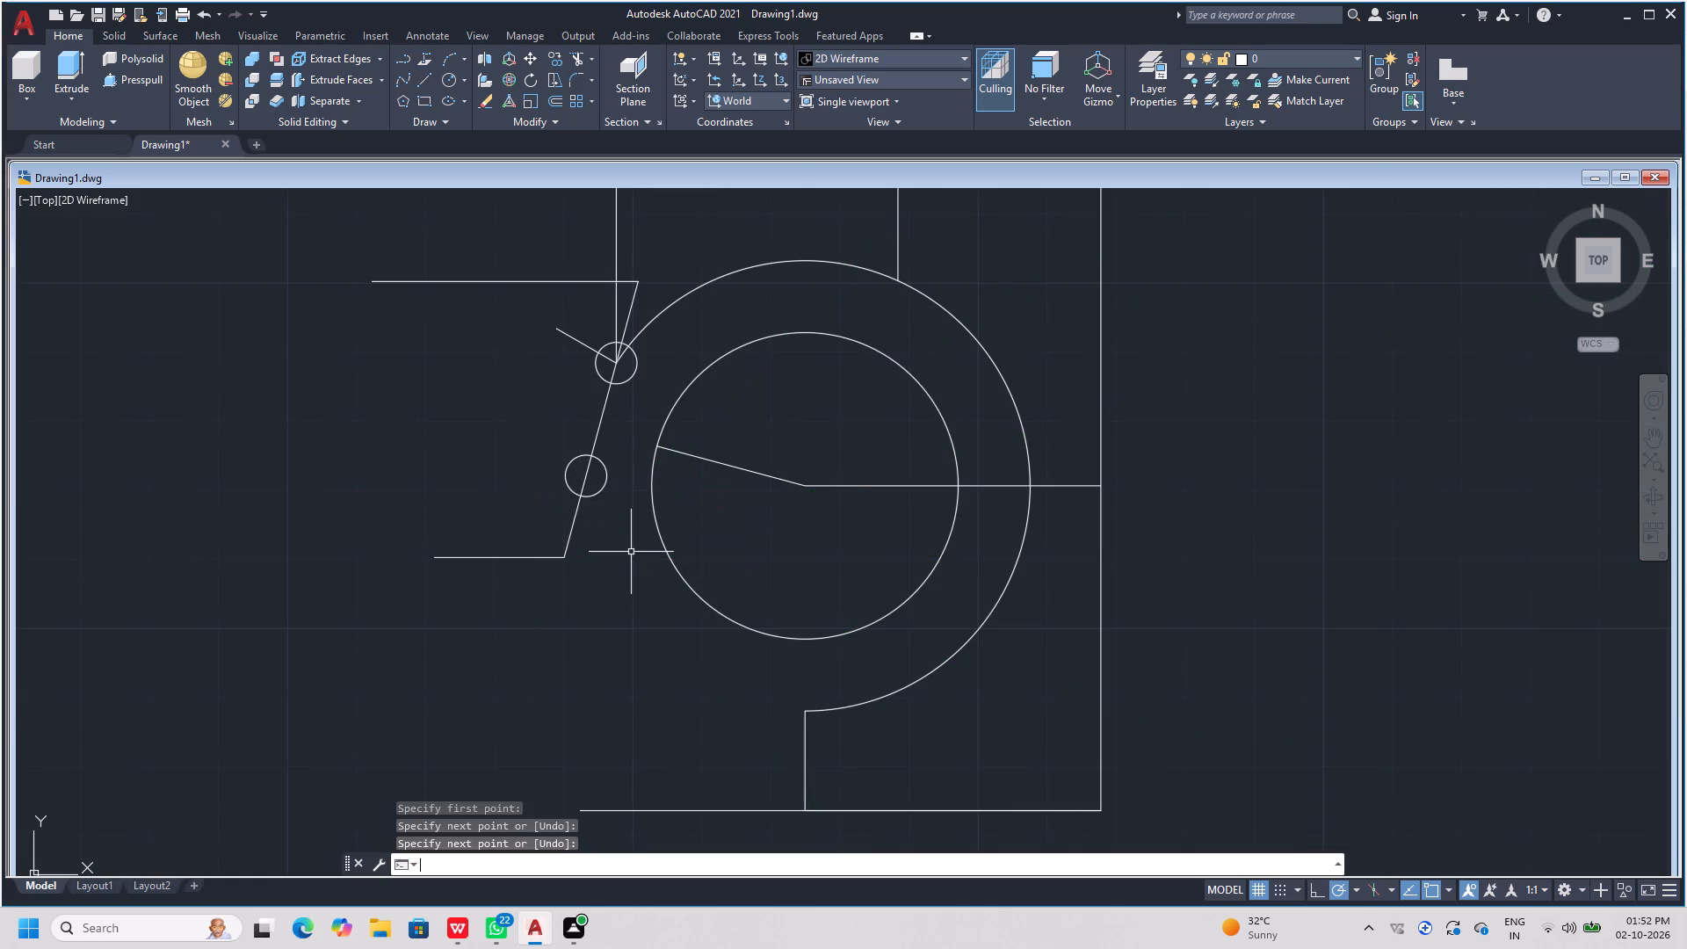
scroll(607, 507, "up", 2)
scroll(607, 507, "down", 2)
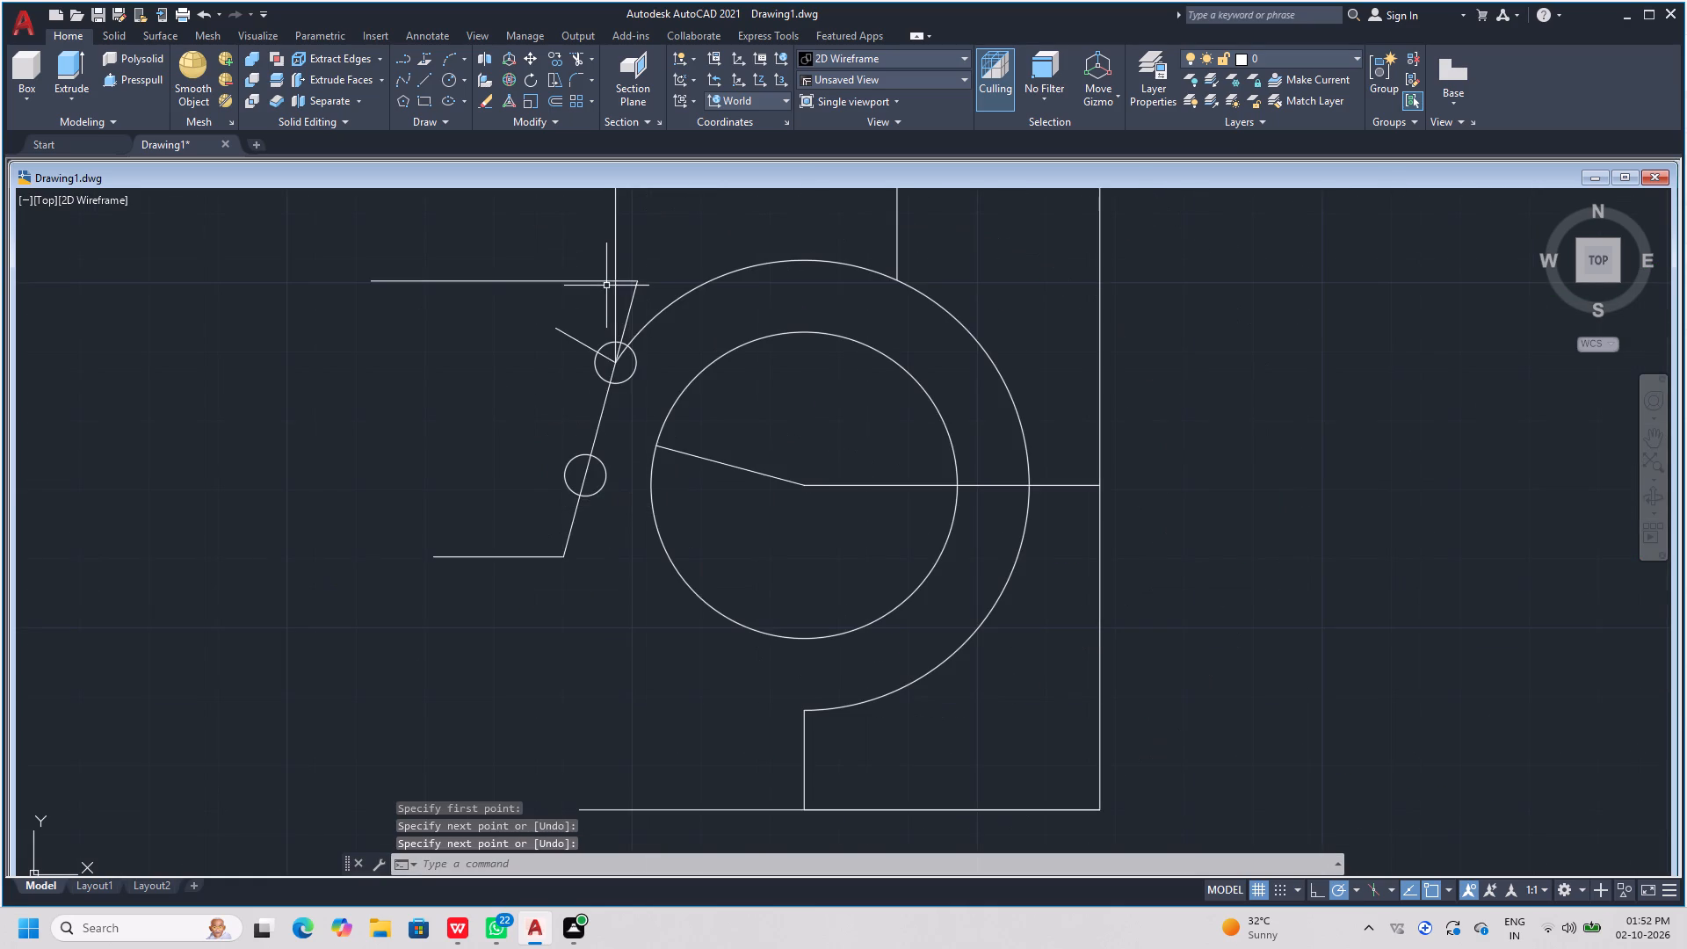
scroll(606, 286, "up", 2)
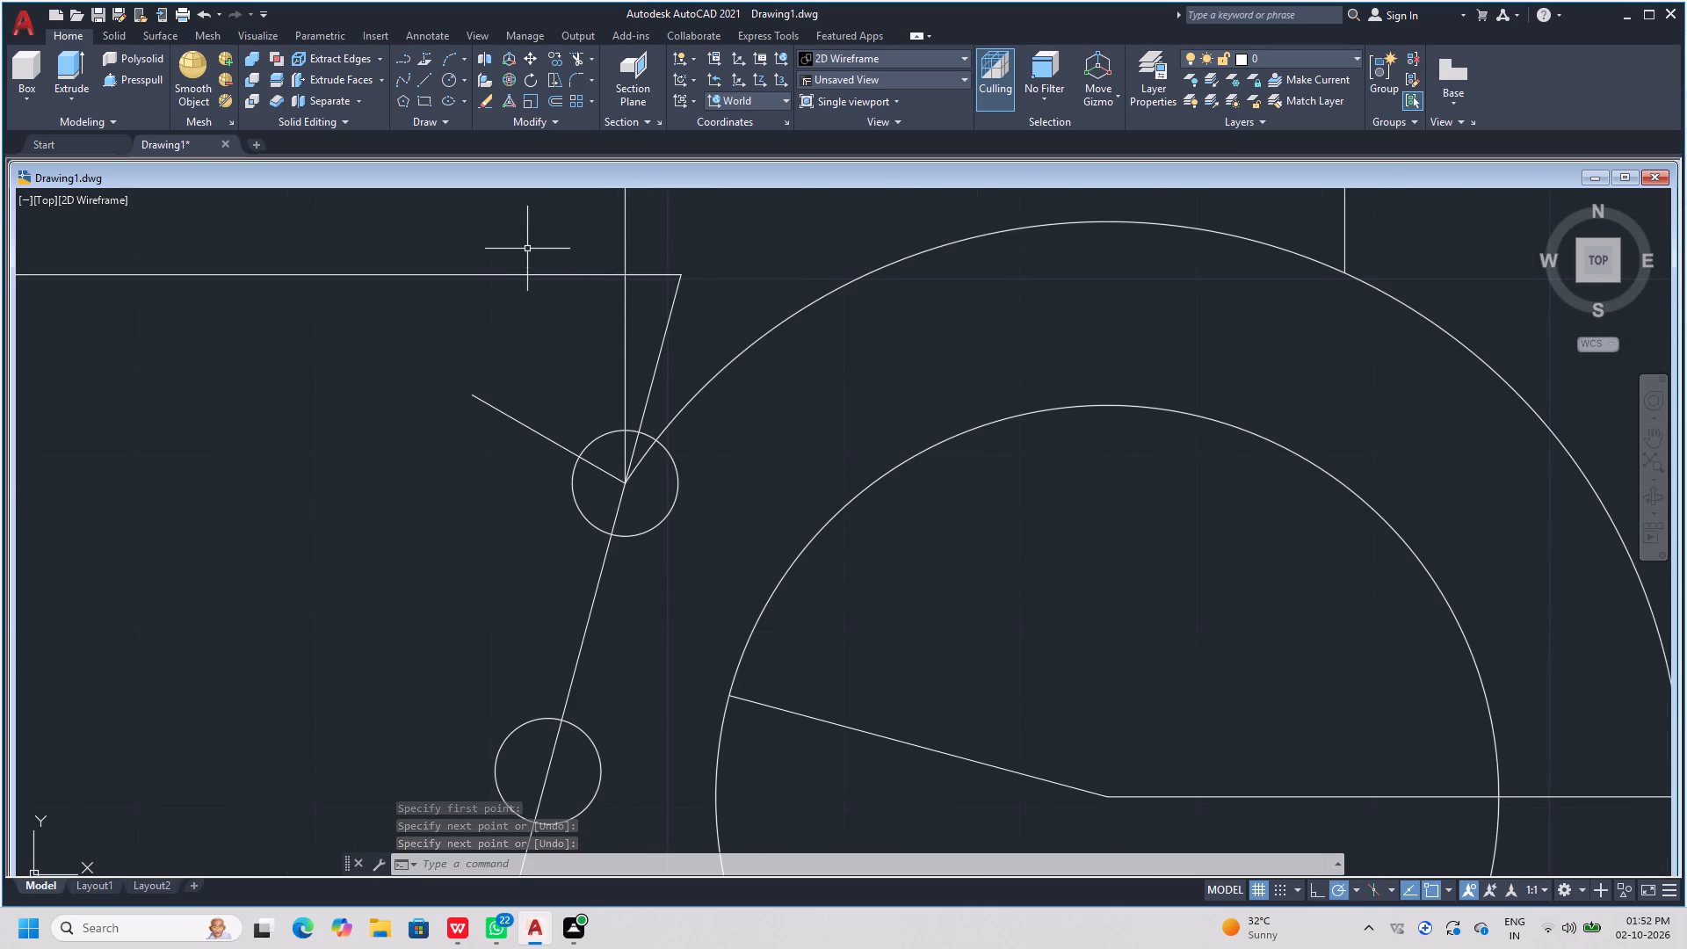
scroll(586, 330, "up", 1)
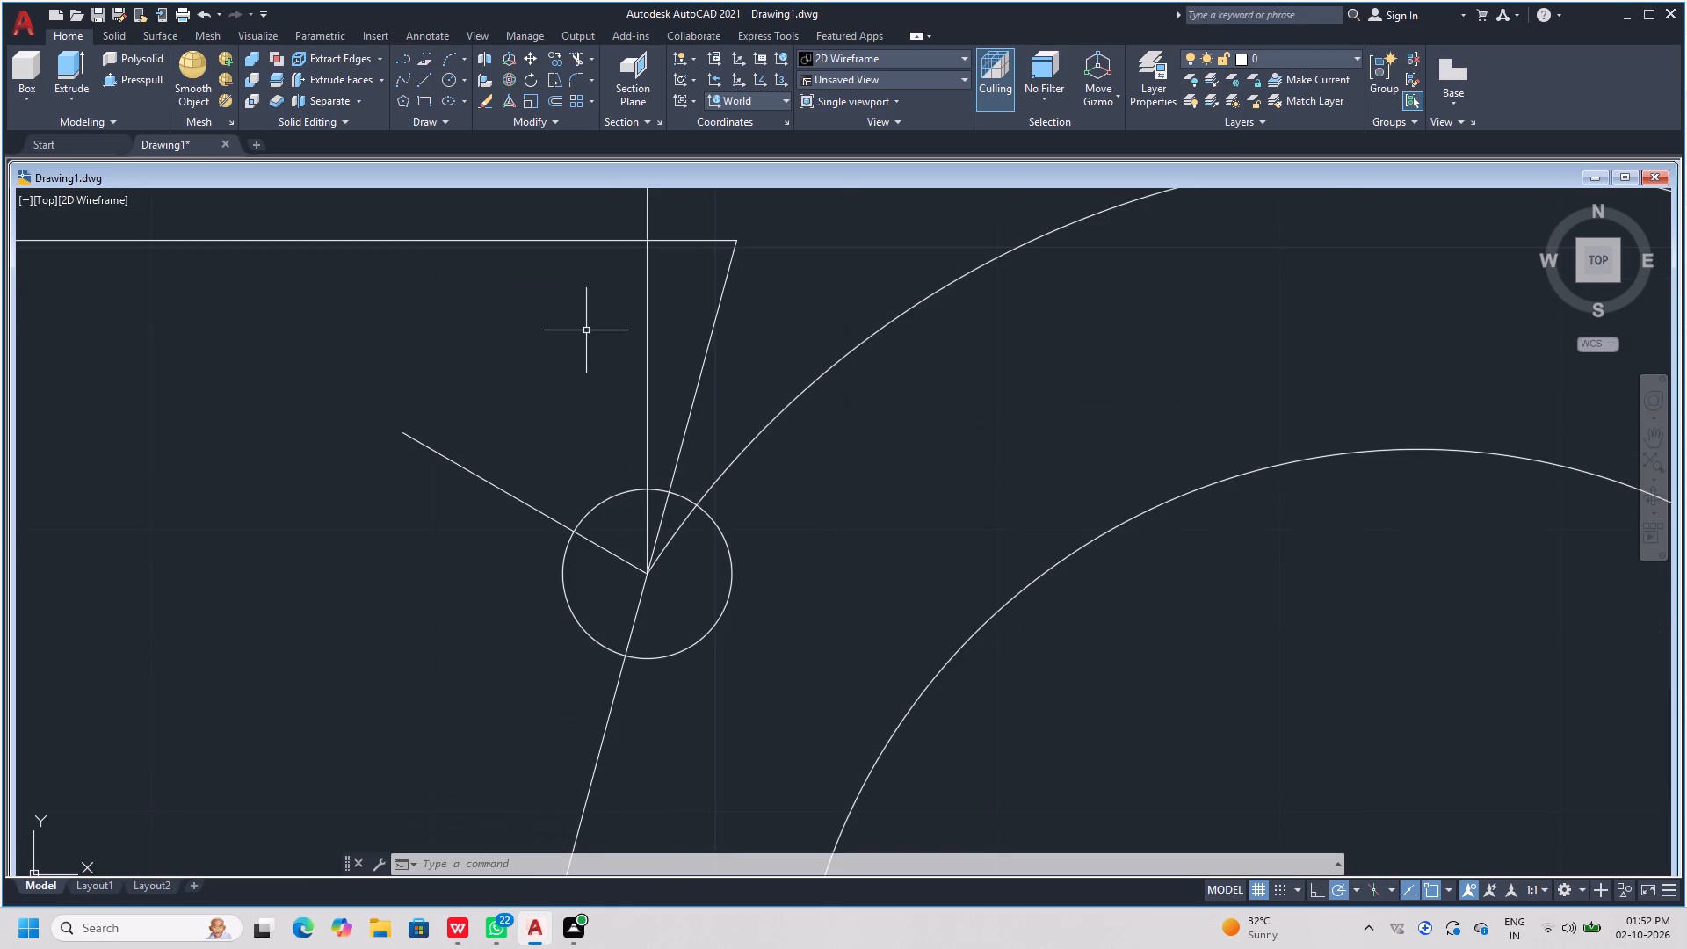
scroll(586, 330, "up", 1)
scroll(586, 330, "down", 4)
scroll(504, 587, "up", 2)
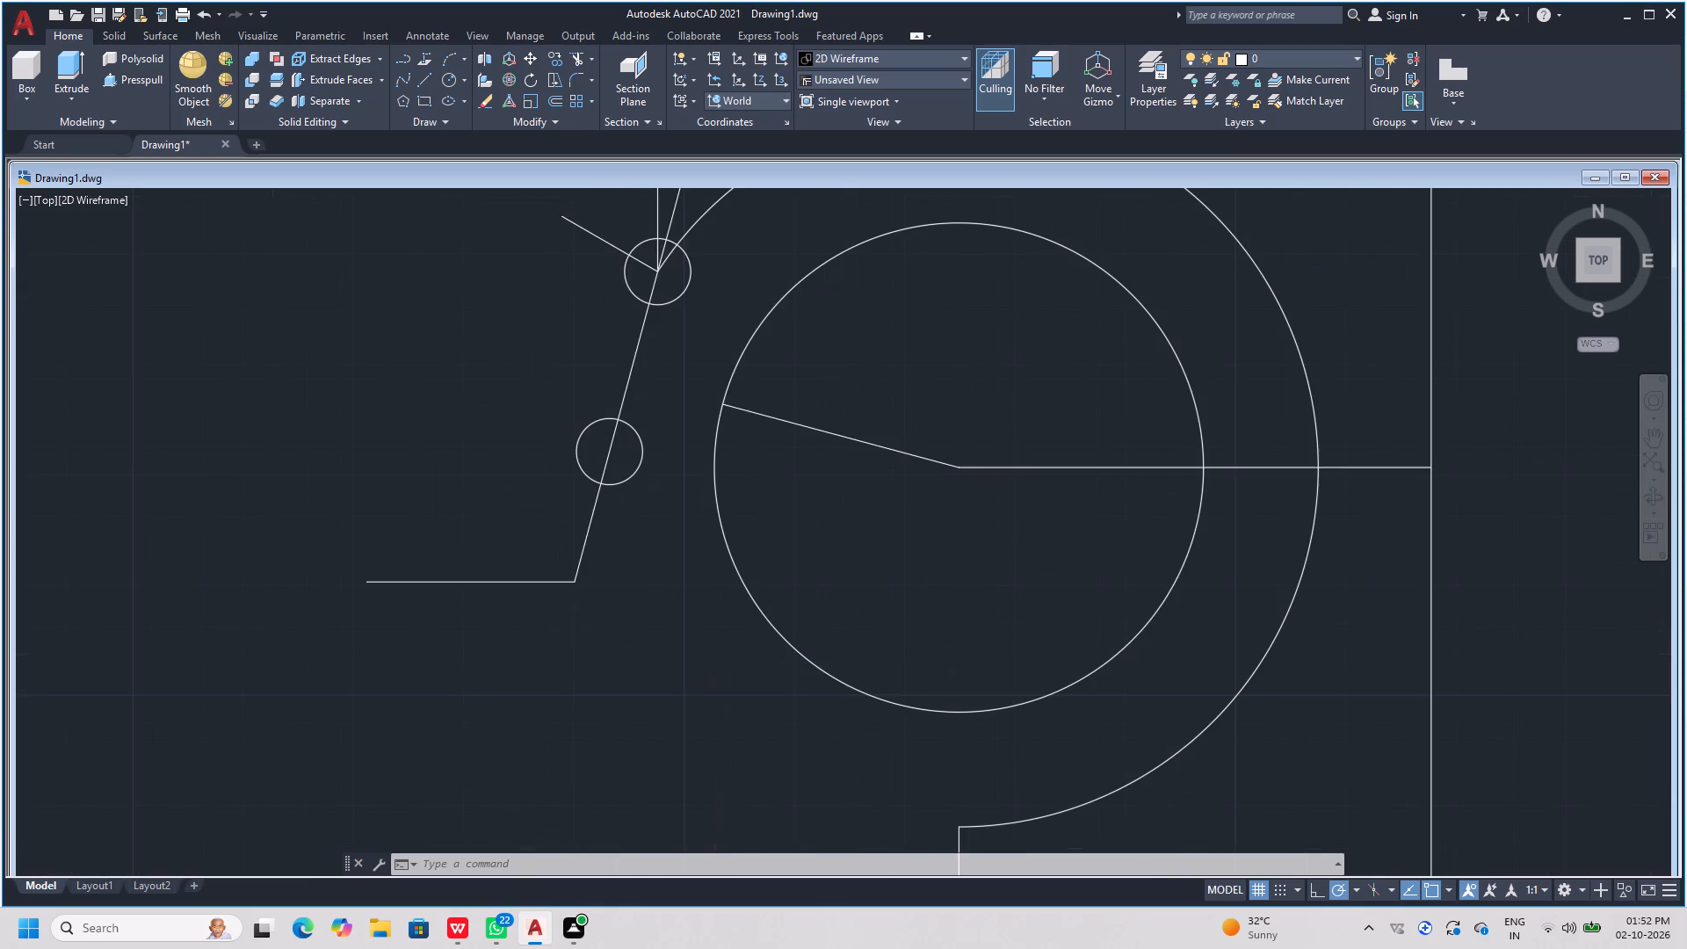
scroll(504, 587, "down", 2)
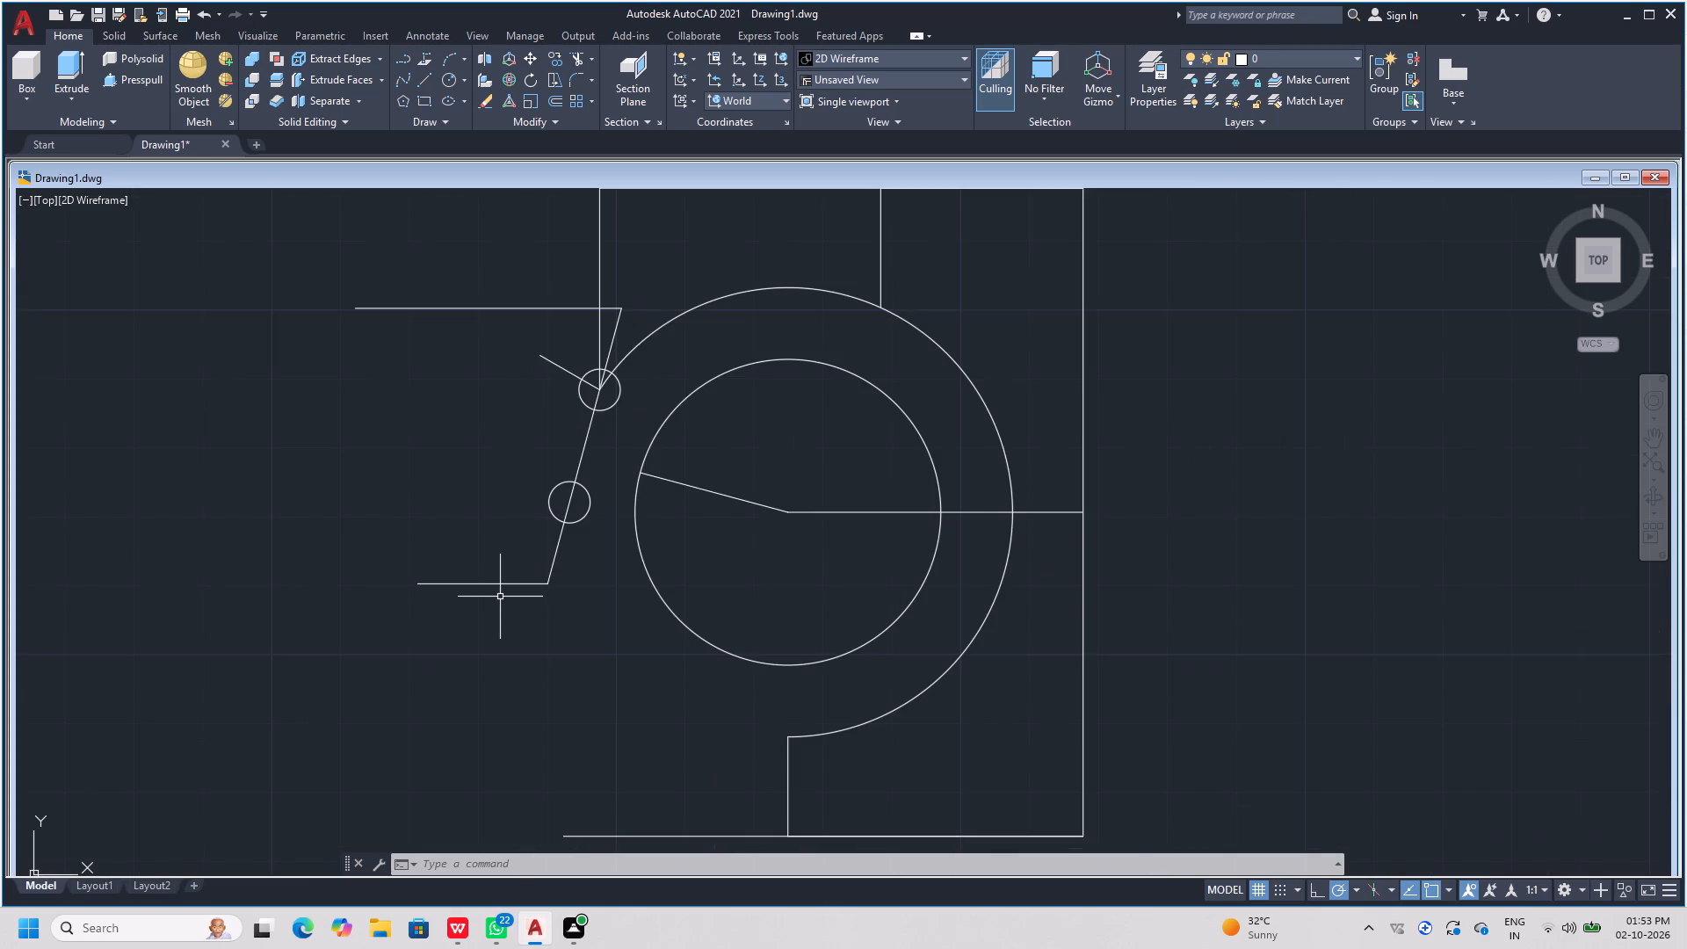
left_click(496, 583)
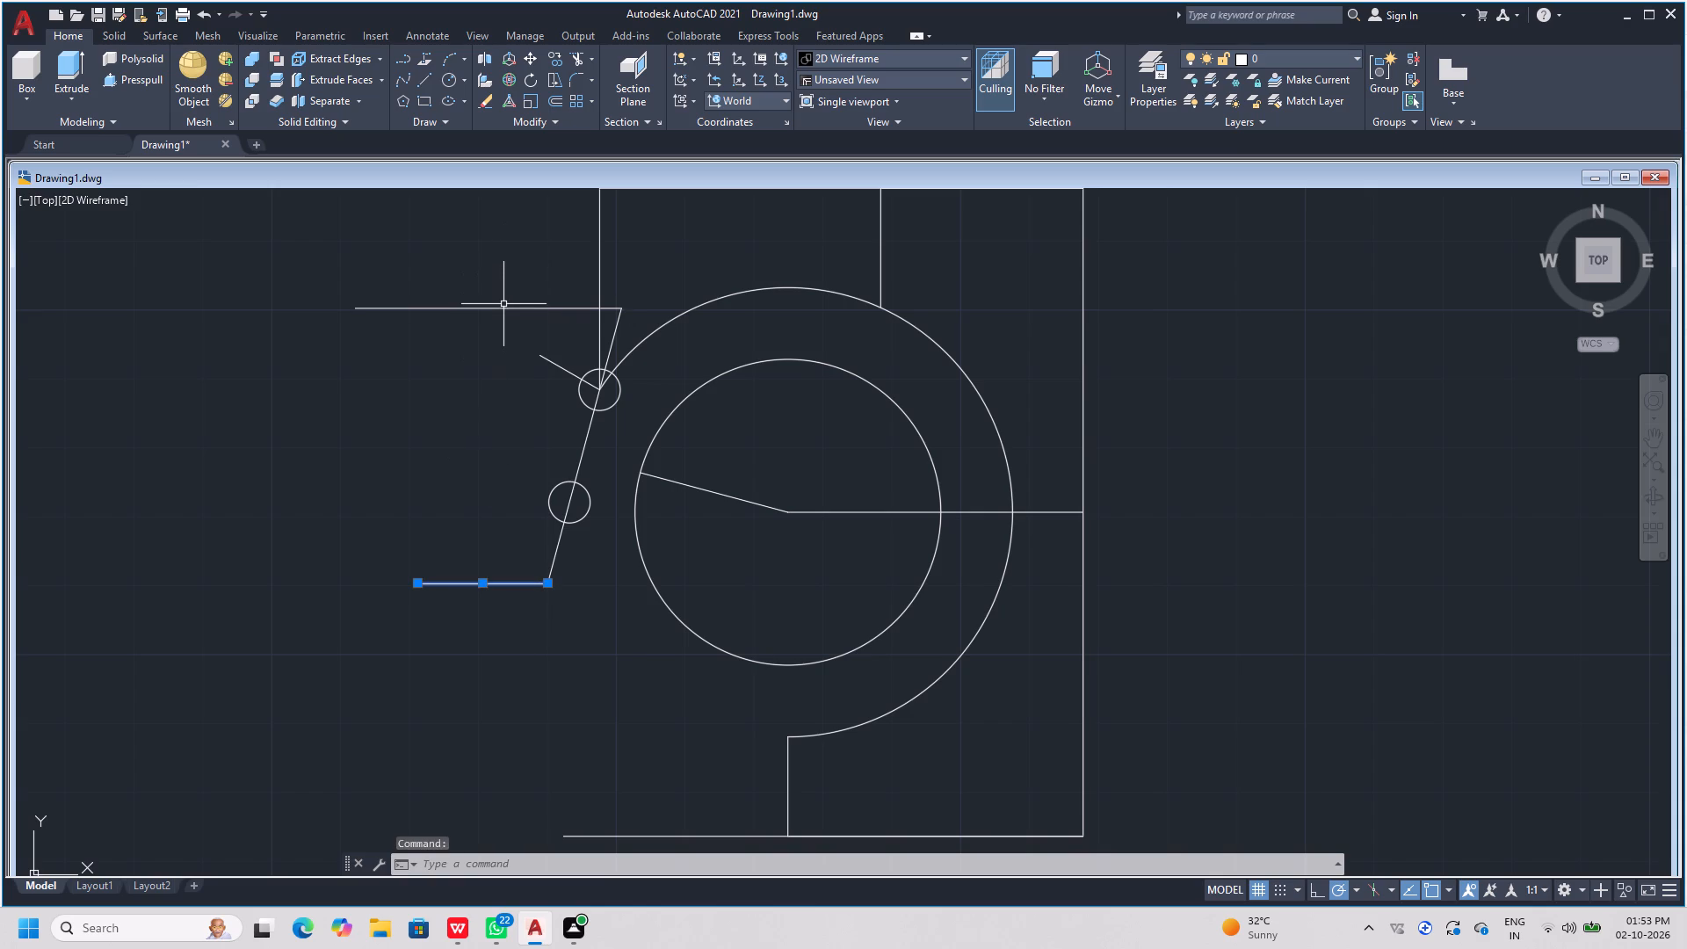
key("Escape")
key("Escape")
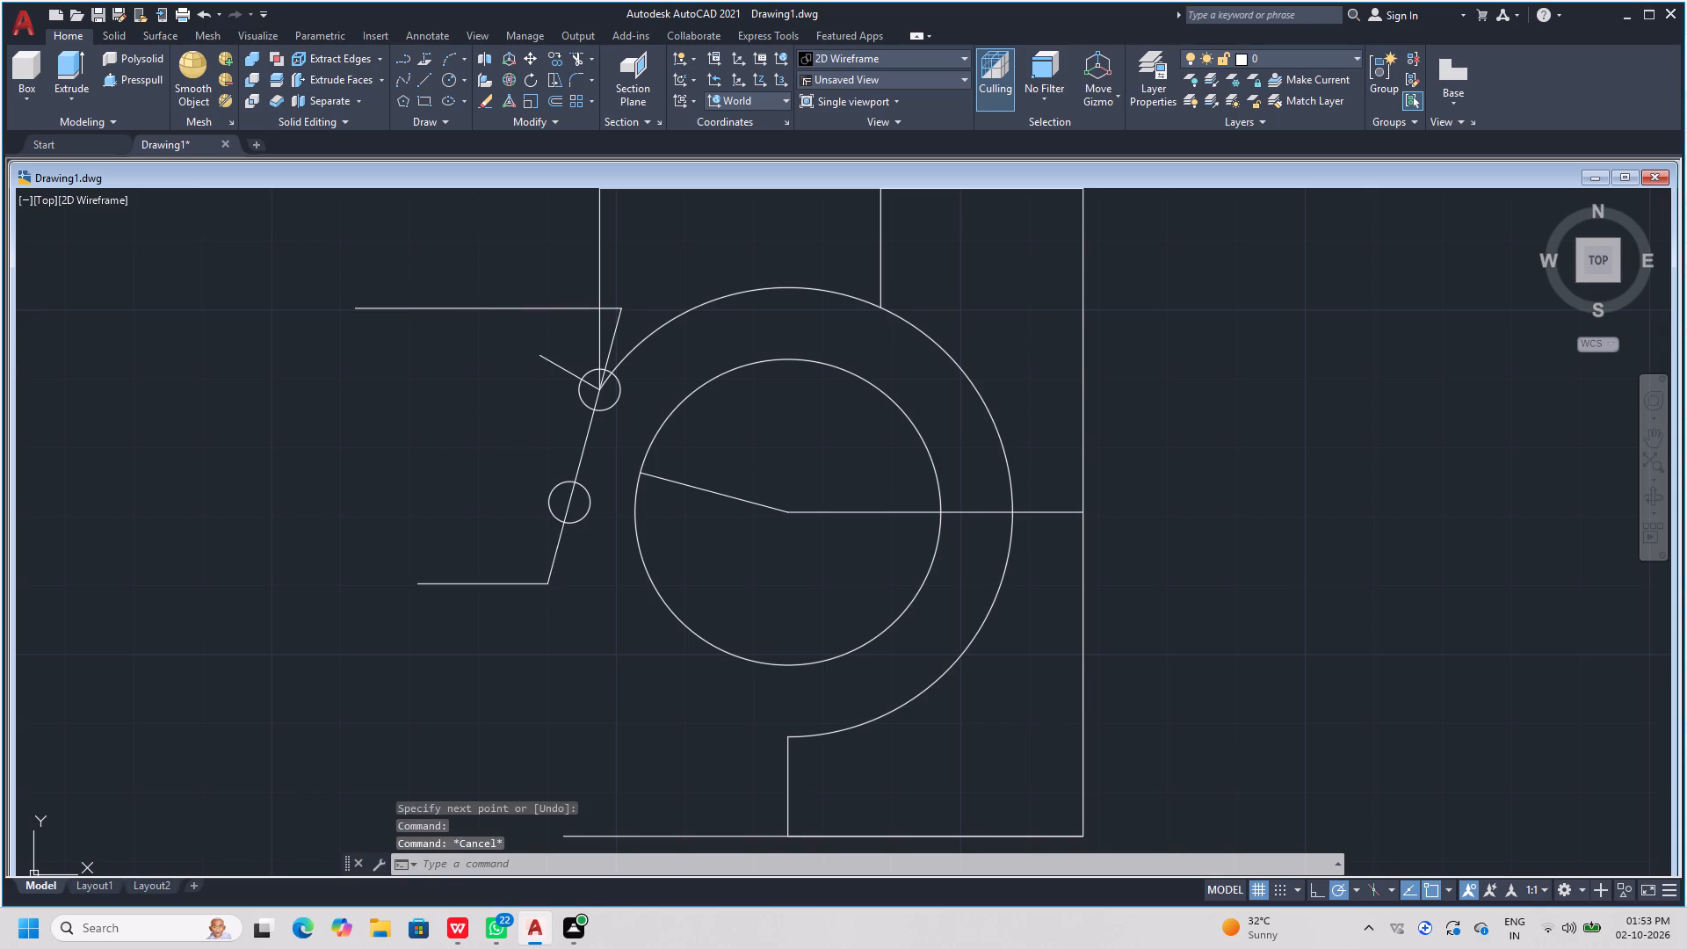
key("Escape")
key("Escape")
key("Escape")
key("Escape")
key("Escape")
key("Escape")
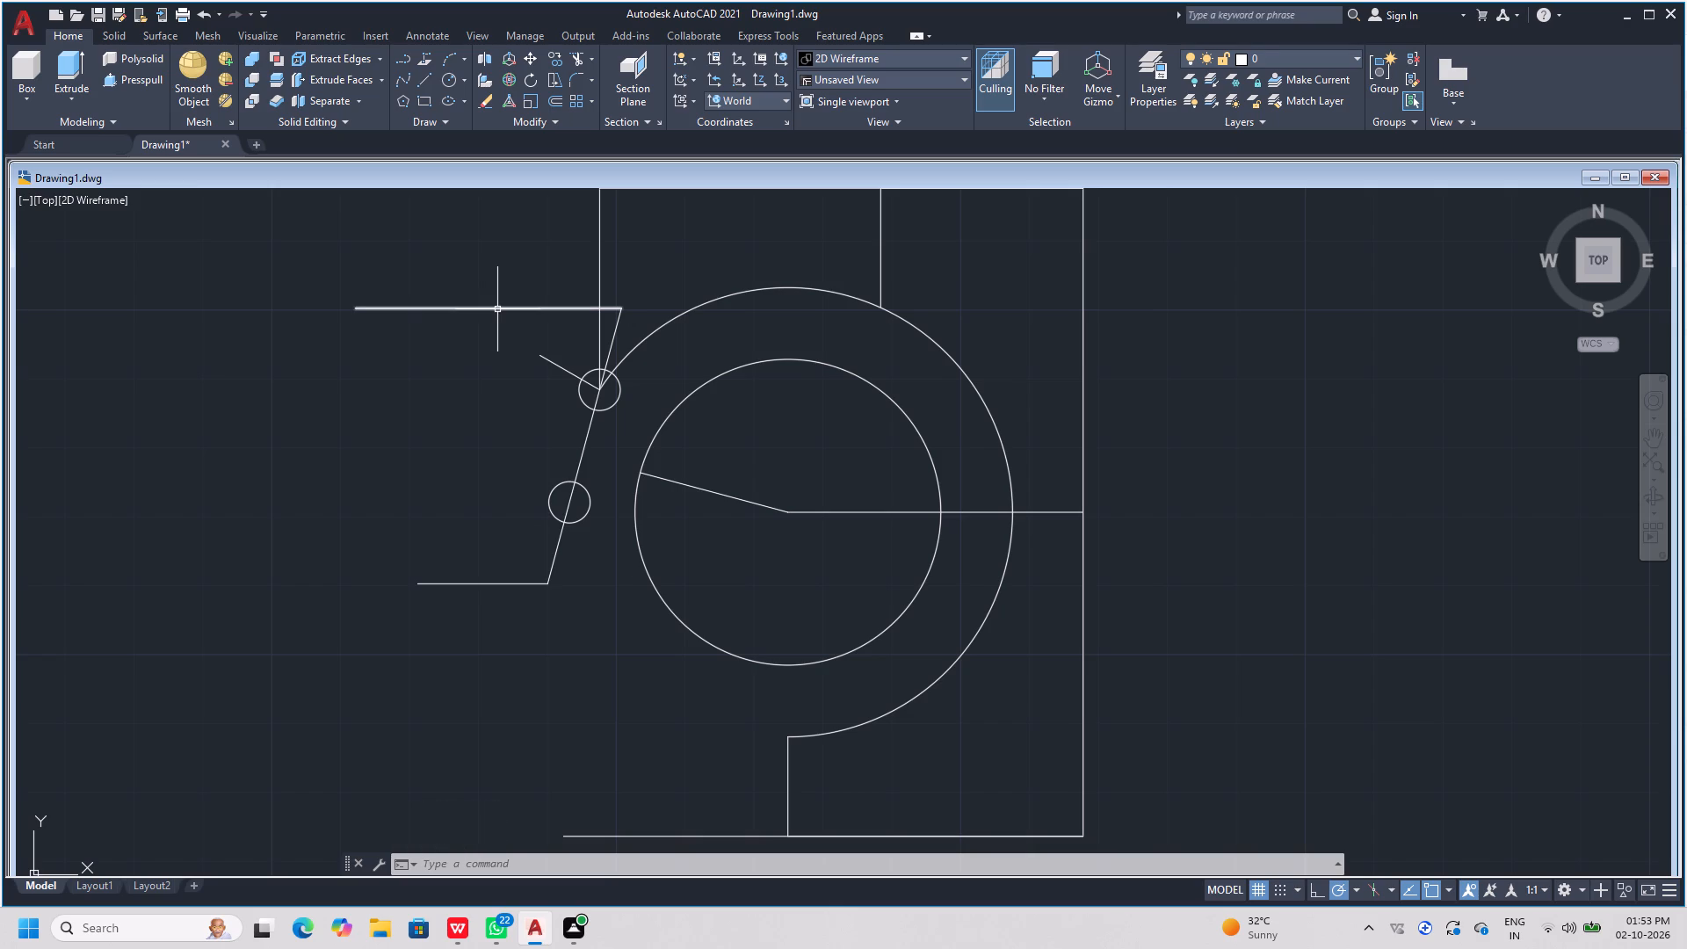
Erase the two horizontal reference lines at the ends of the long angled line.
left_click(497, 309)
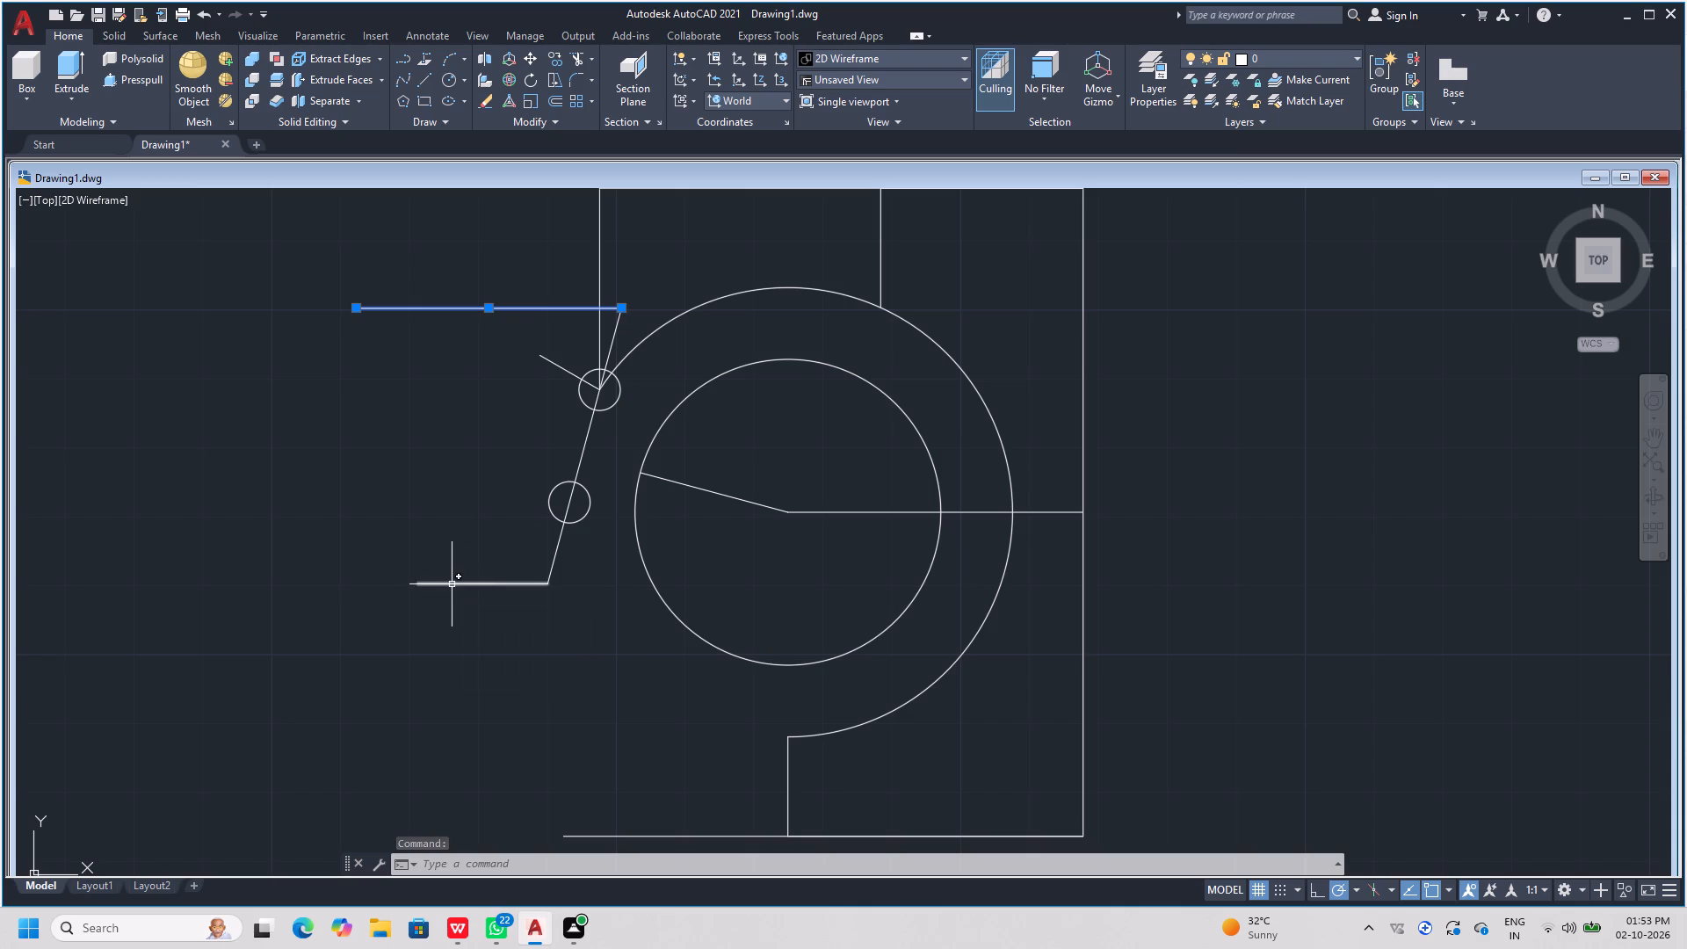
left_click(452, 584)
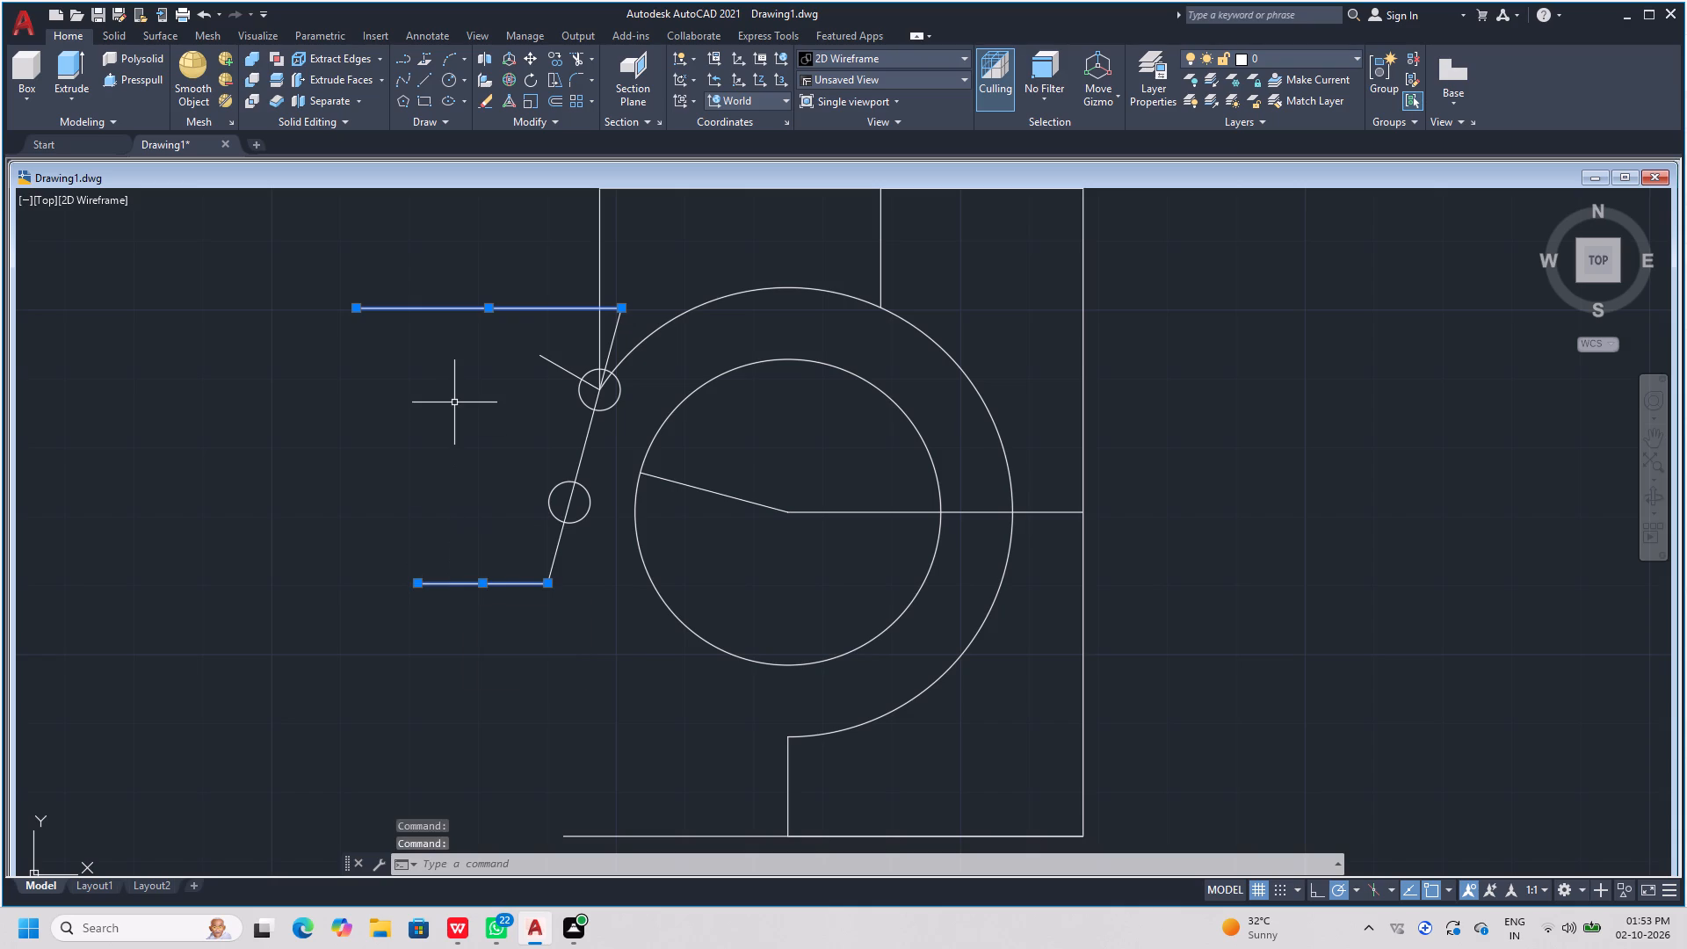
key("Delete")
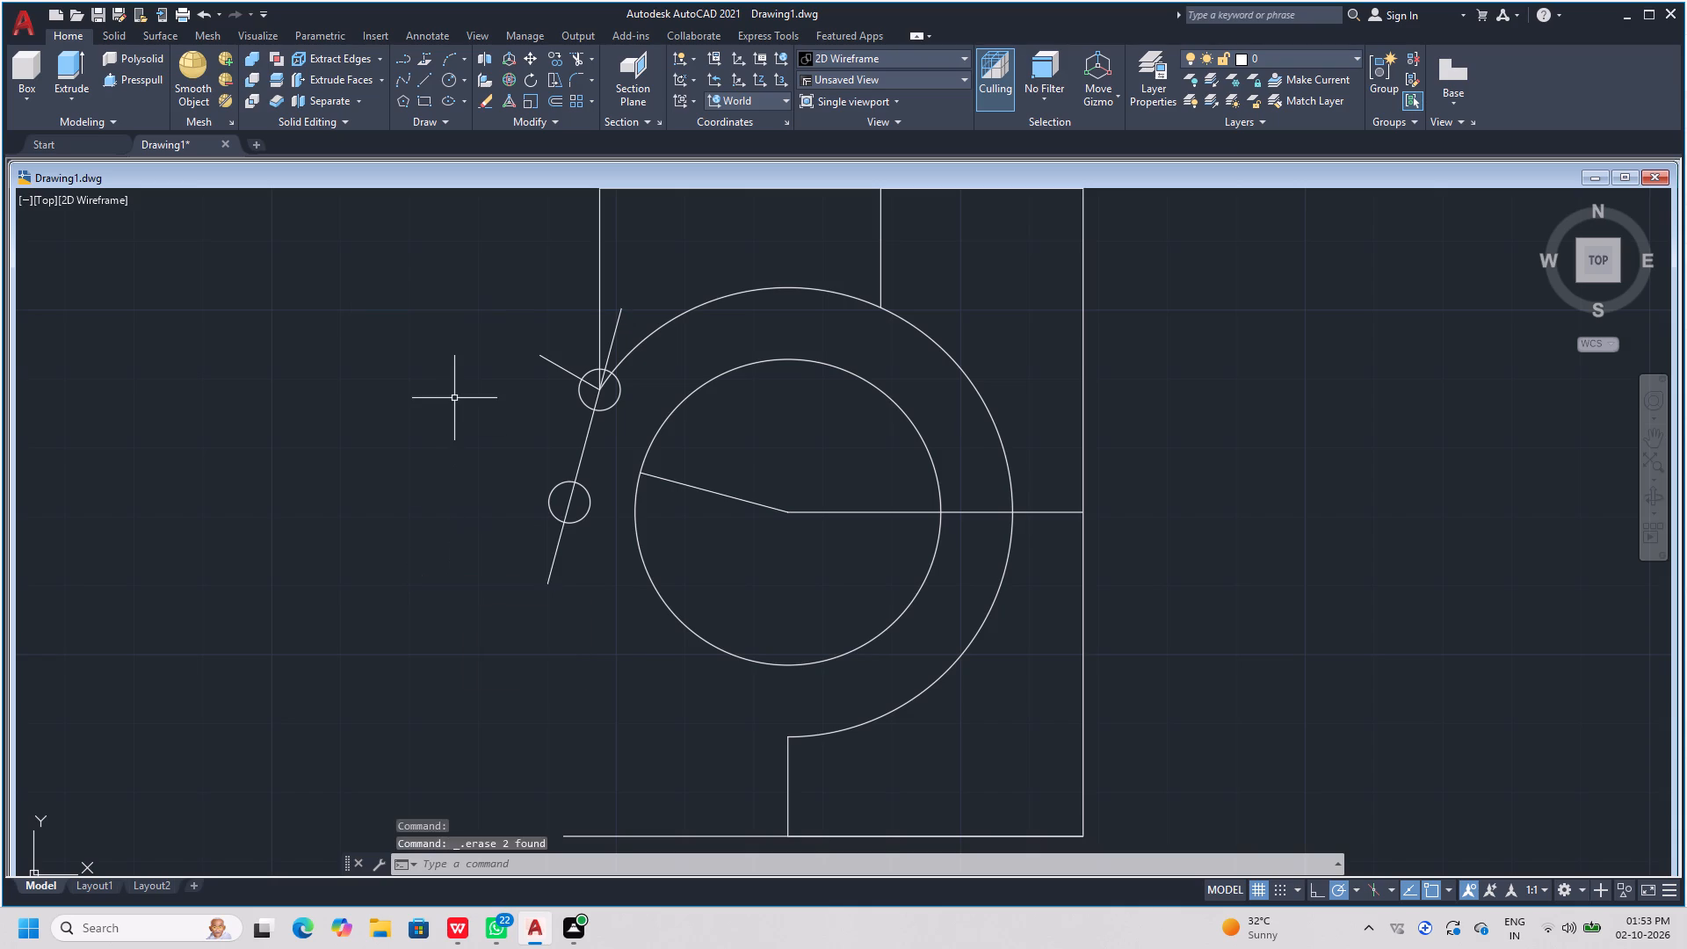
key("Escape")
key("Escape")
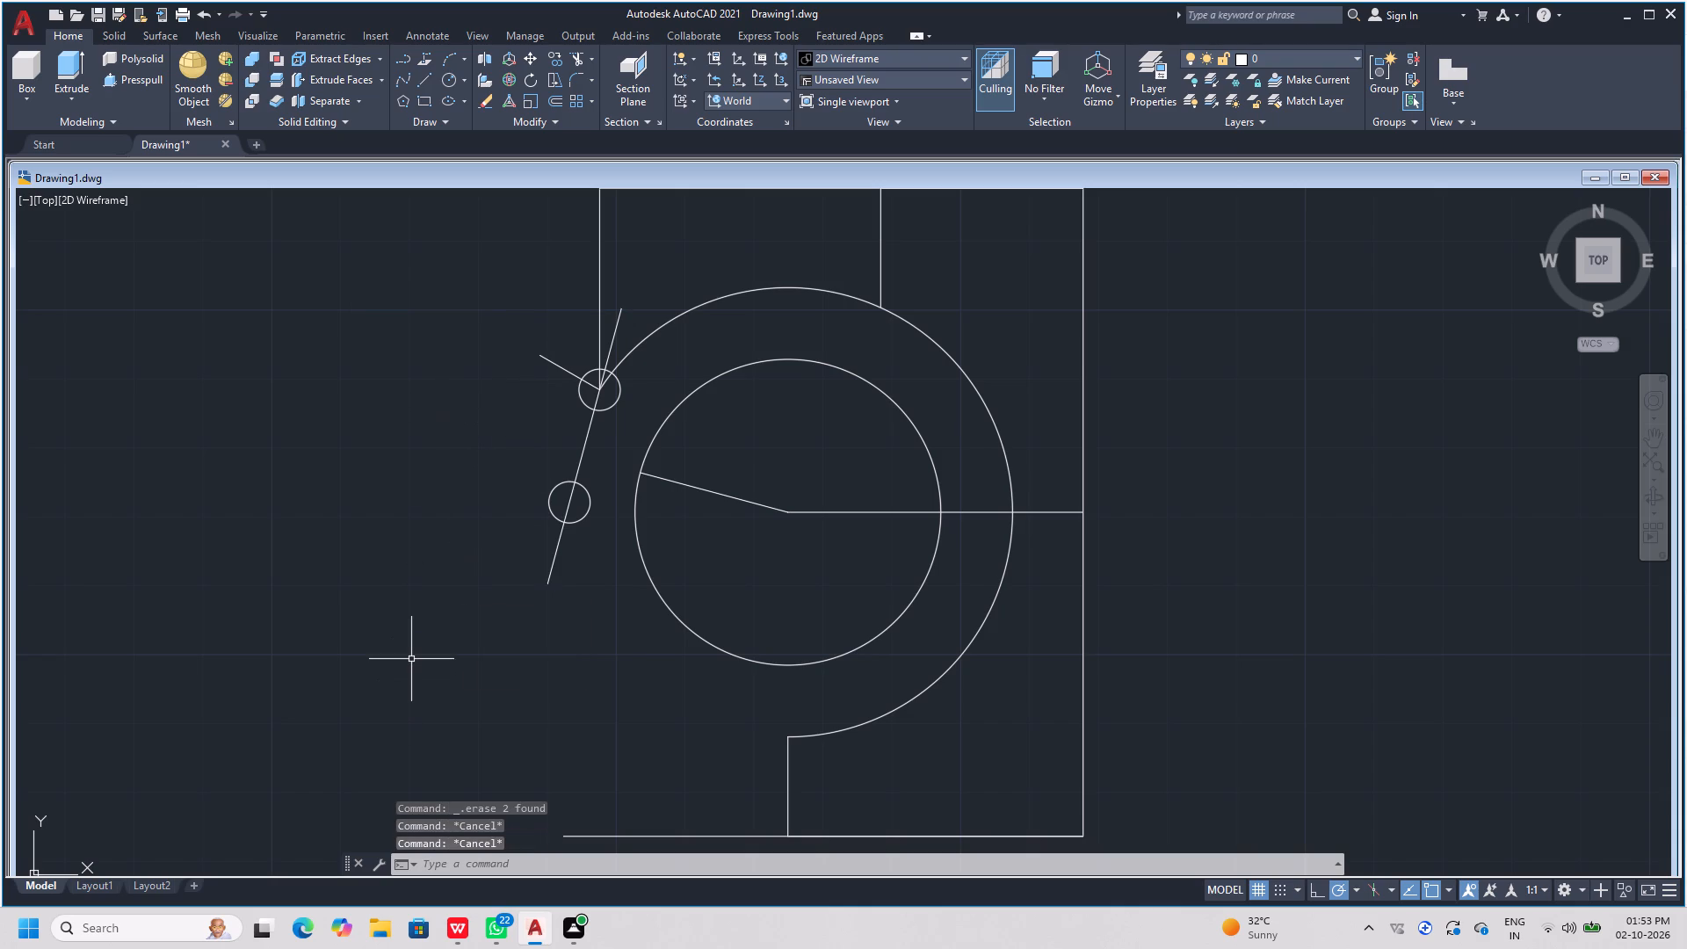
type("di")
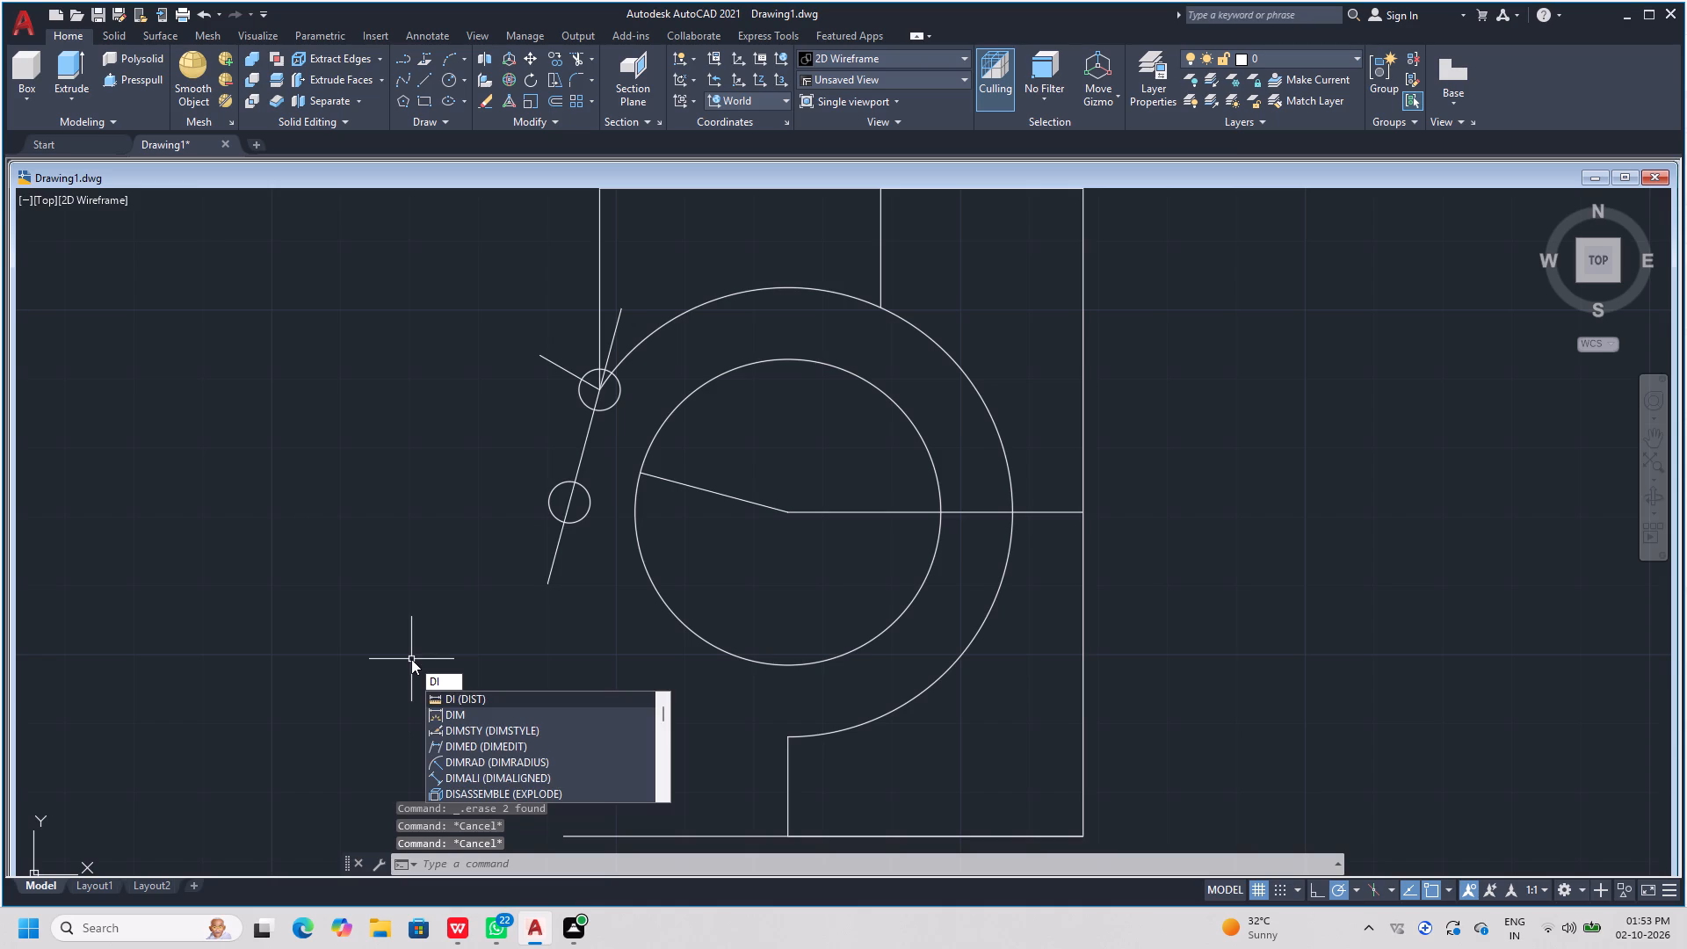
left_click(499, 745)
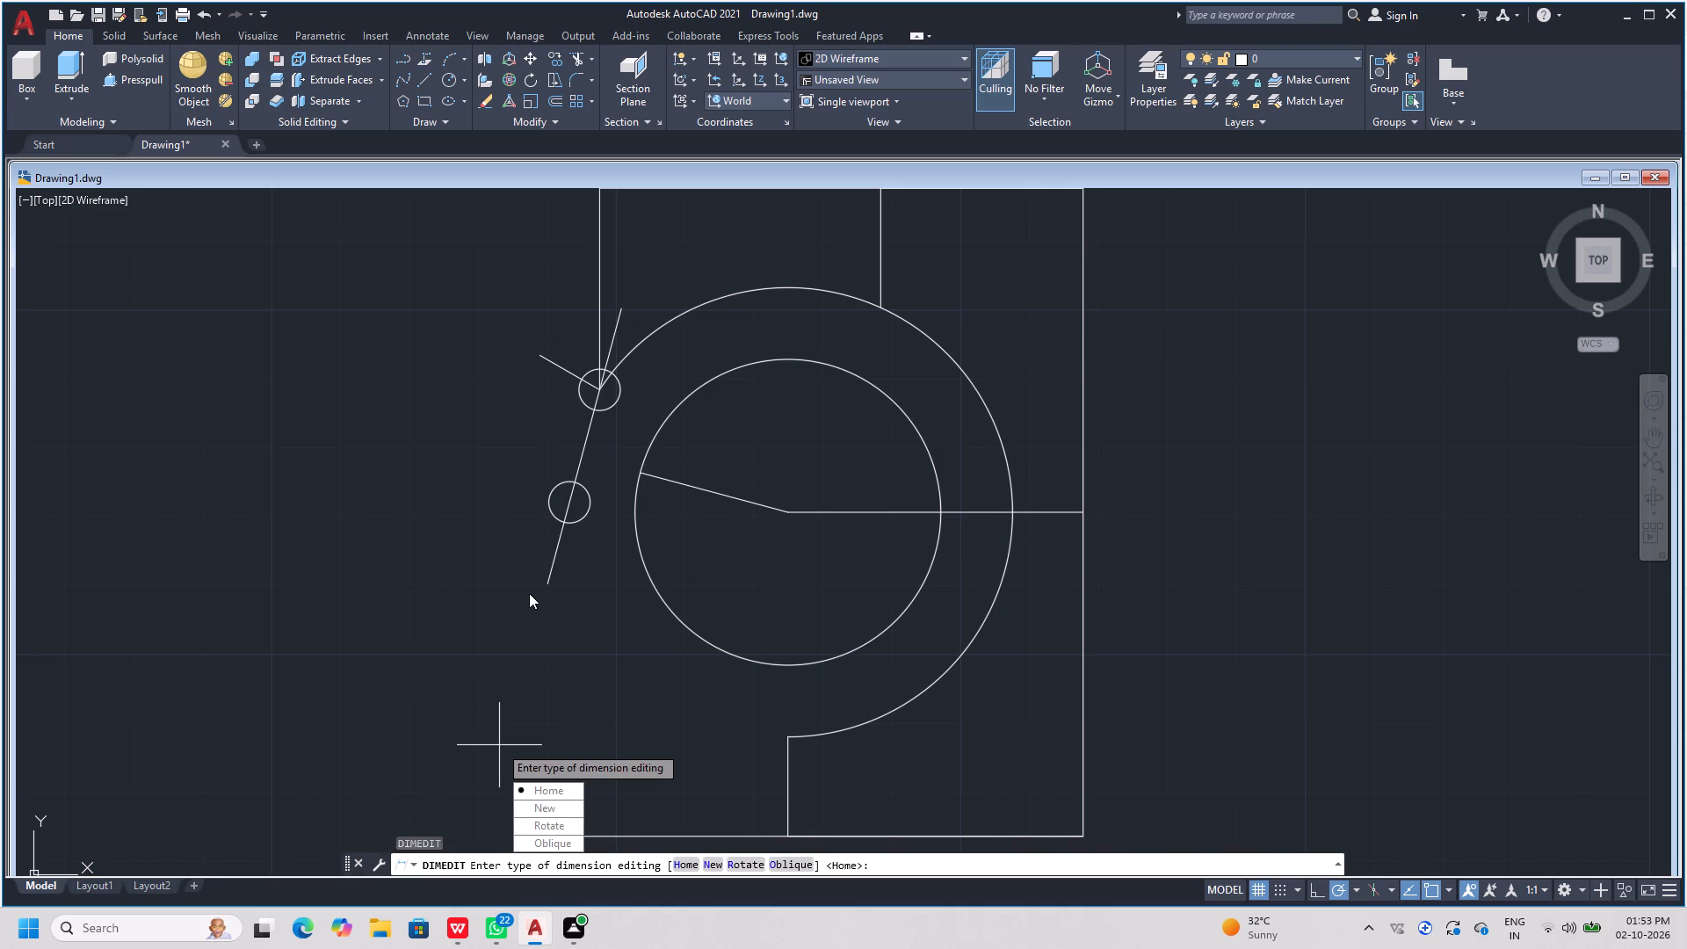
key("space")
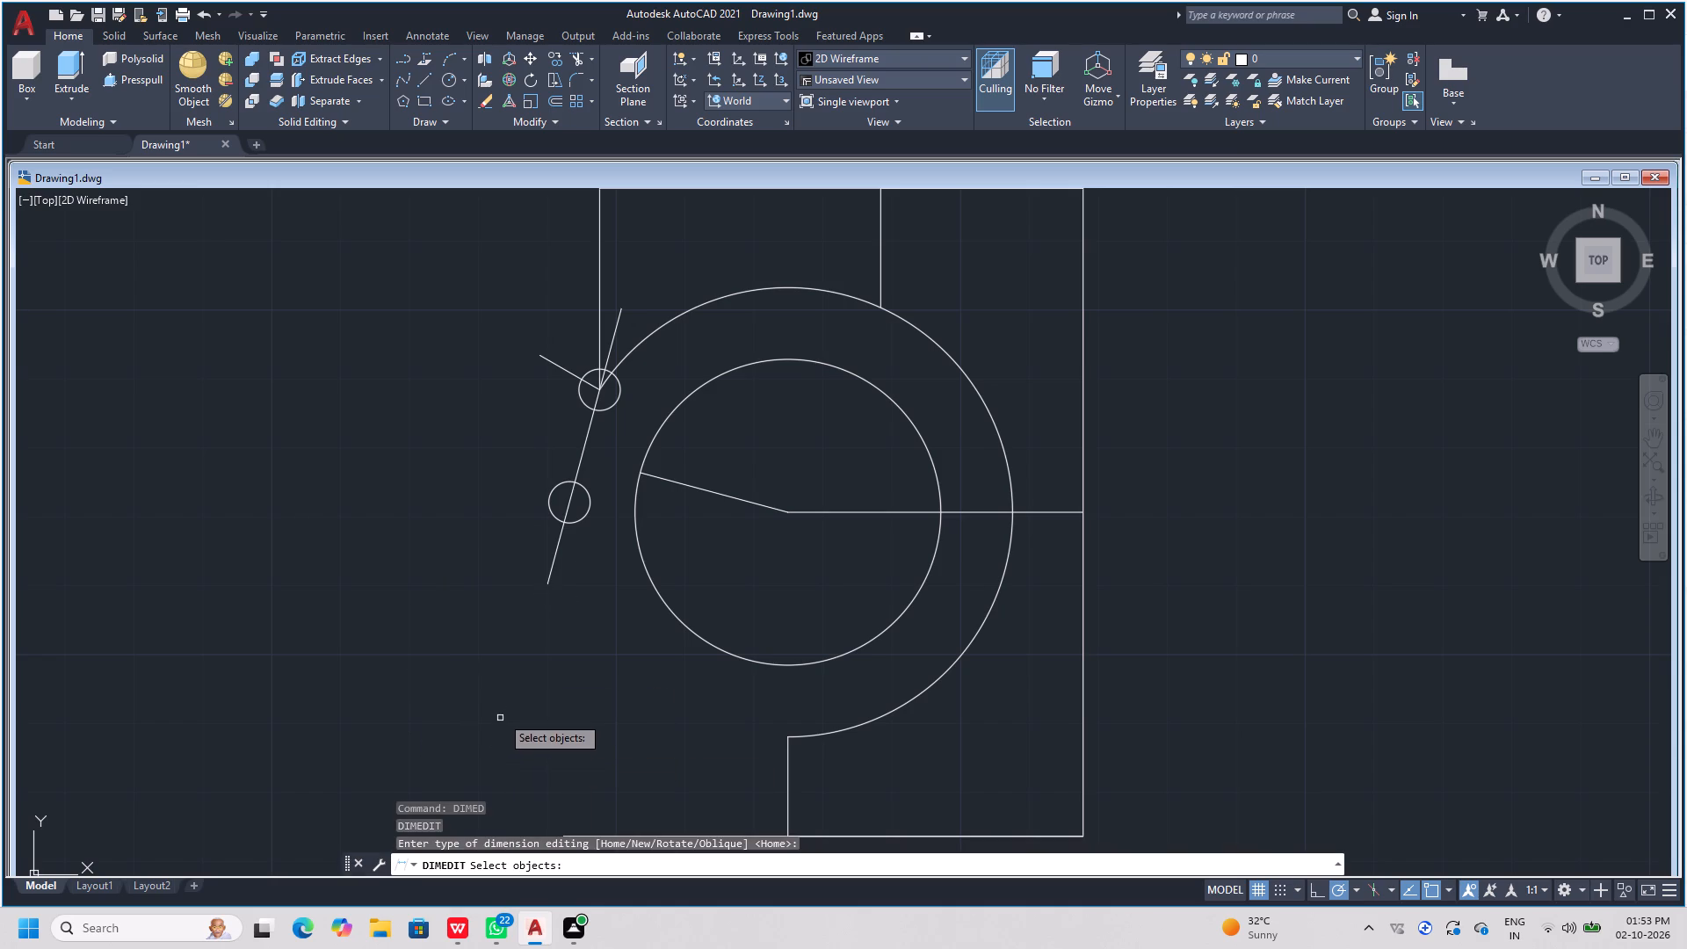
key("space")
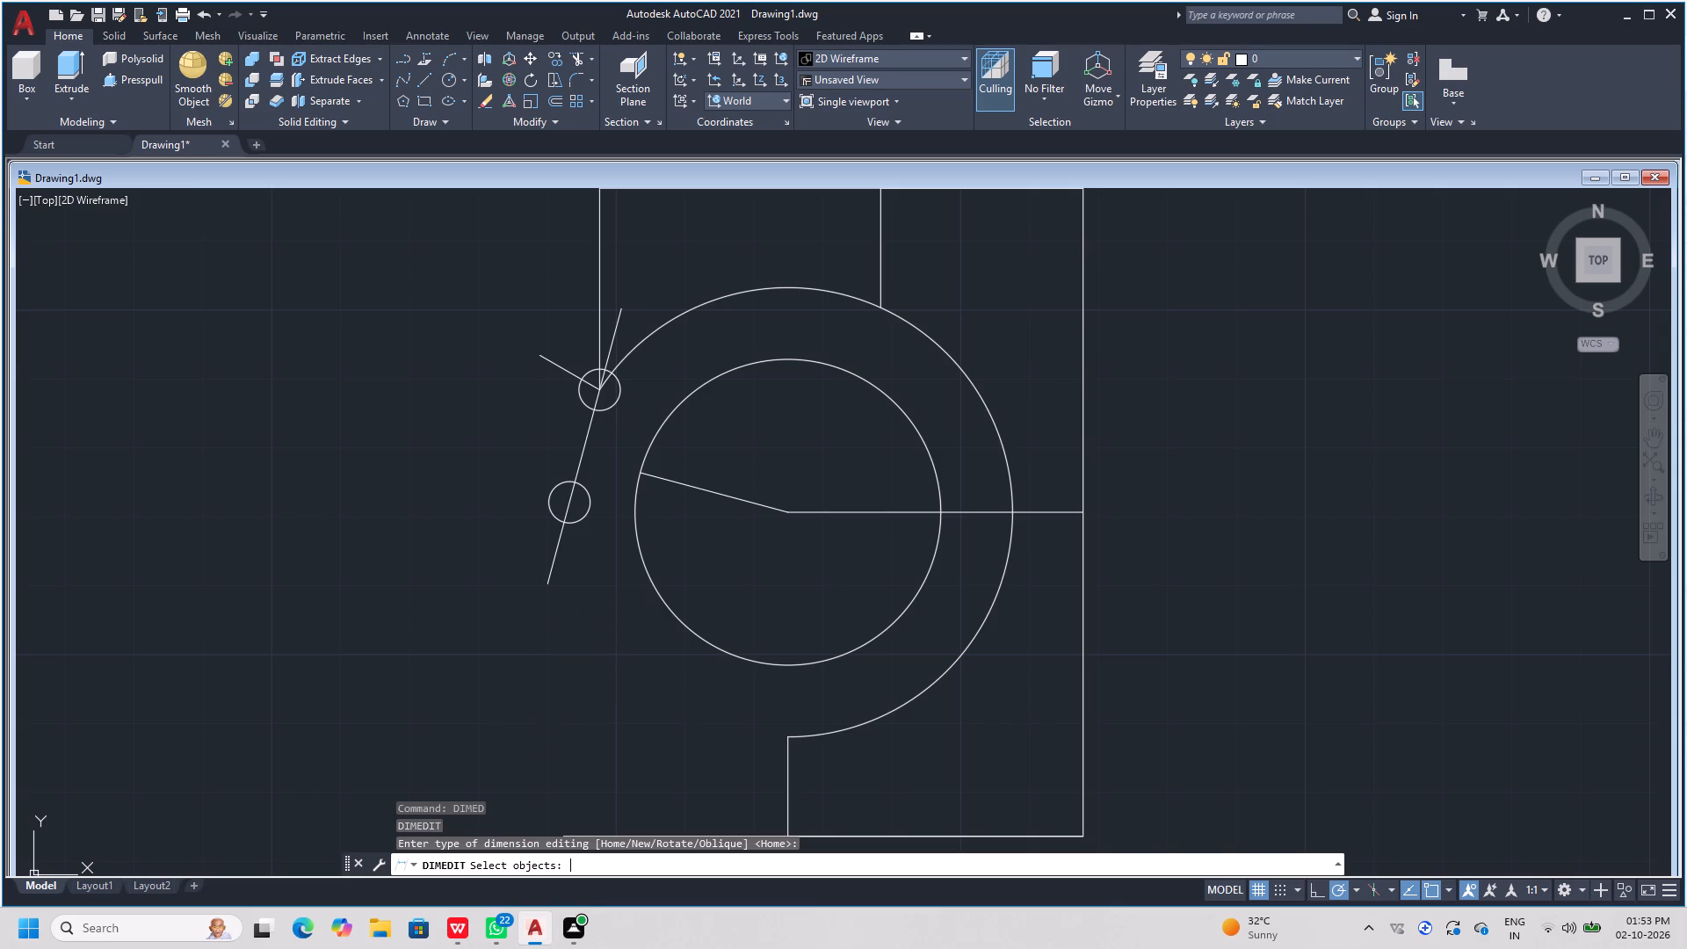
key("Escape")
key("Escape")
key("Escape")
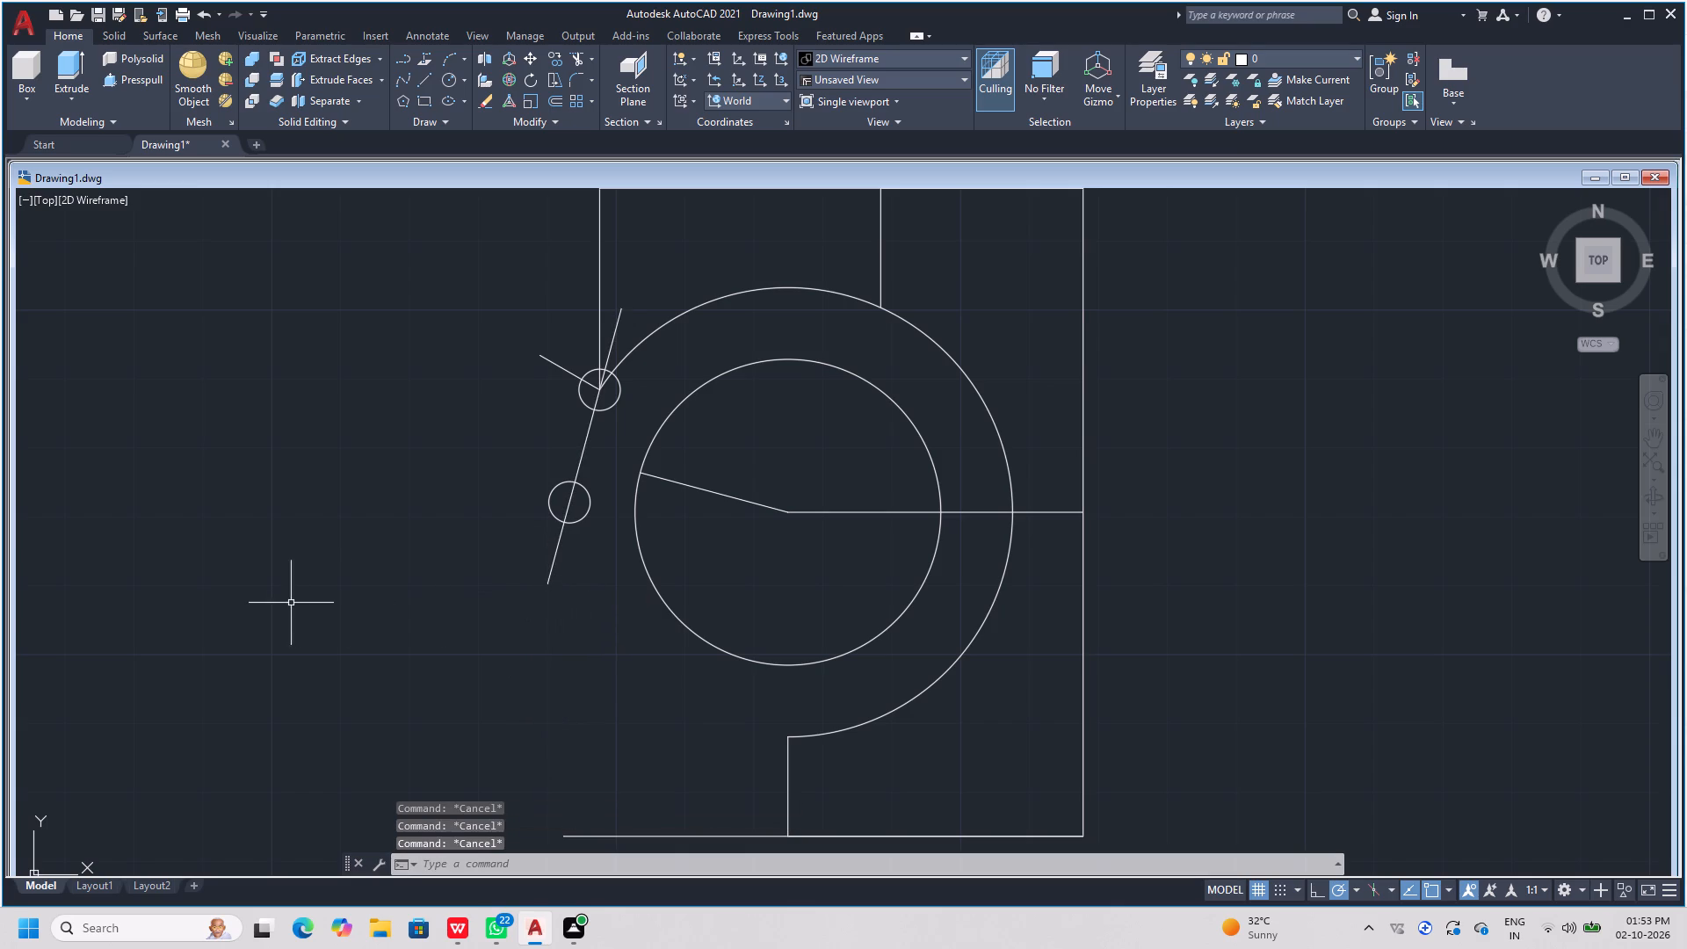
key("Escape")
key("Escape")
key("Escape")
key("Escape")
Add an aligned dimension along the long angled line through the small circles, from its lower end to its upper end.
type("dim")
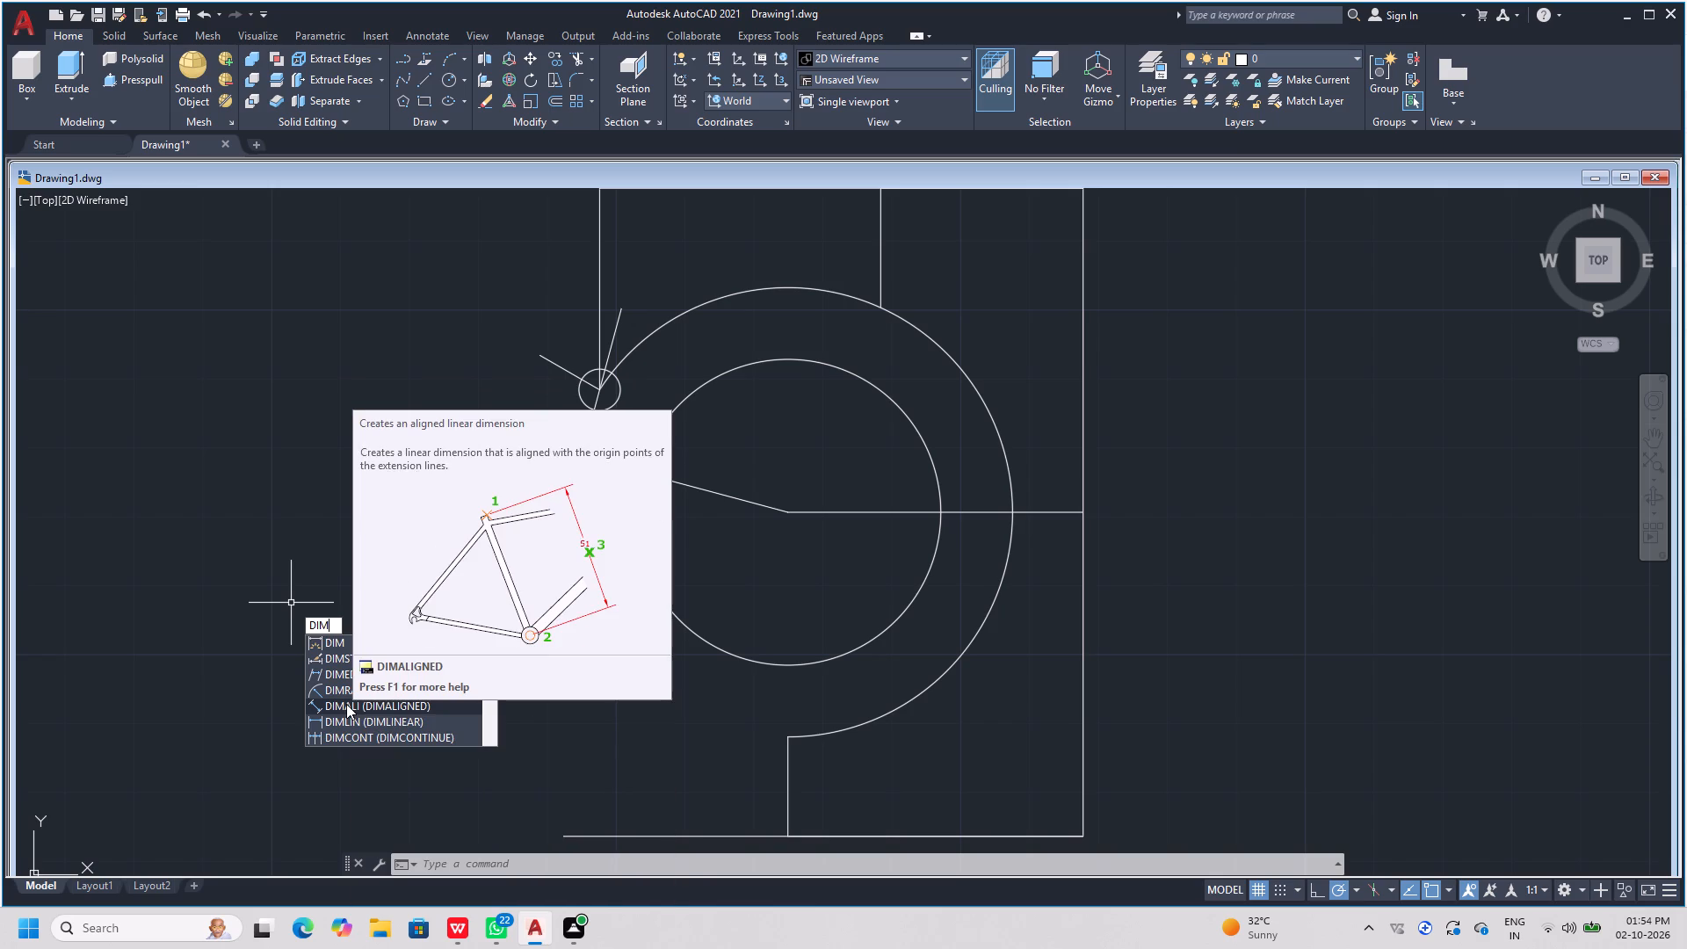
left_click(346, 704)
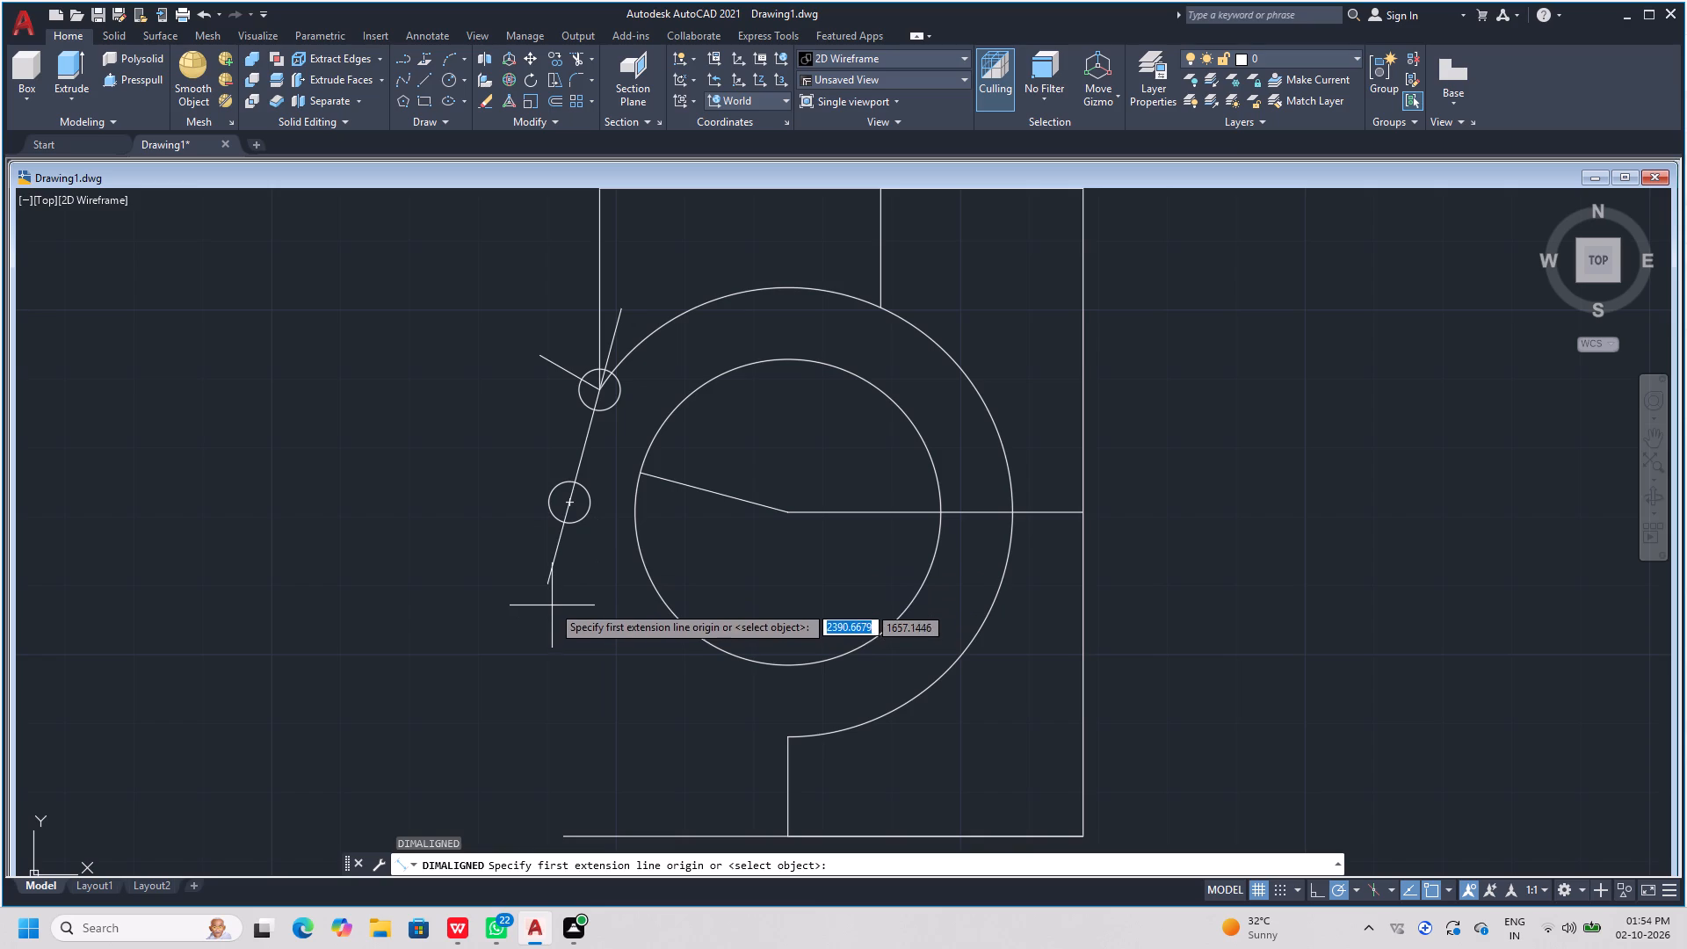
left_click(547, 584)
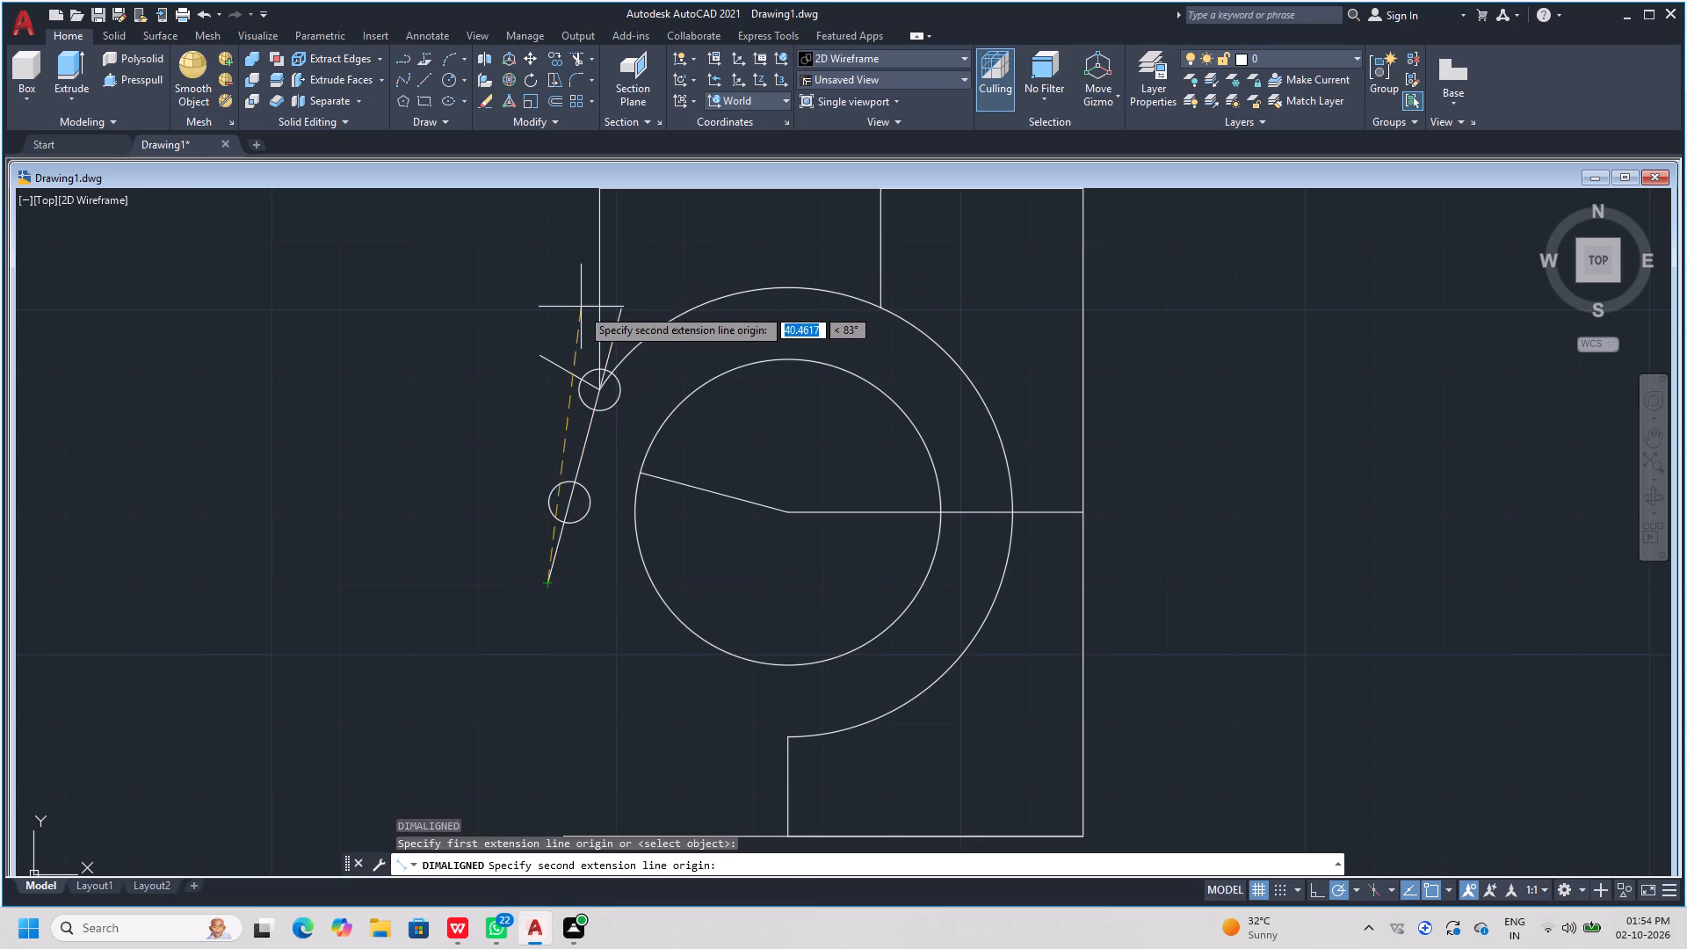
left_click(619, 312)
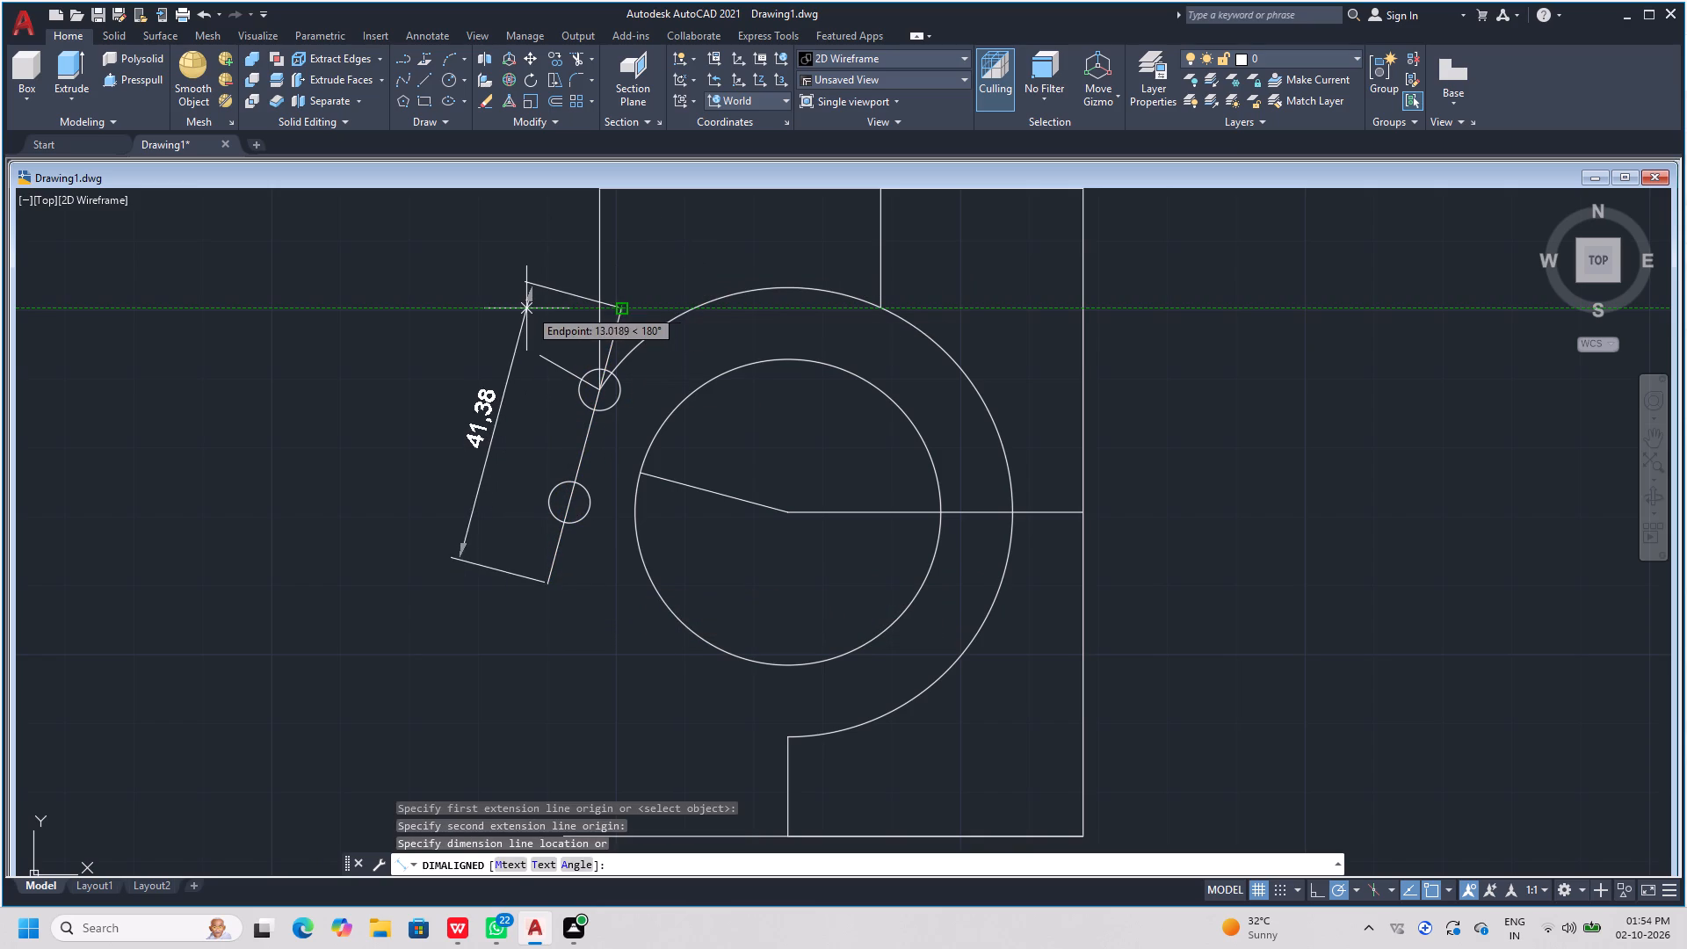
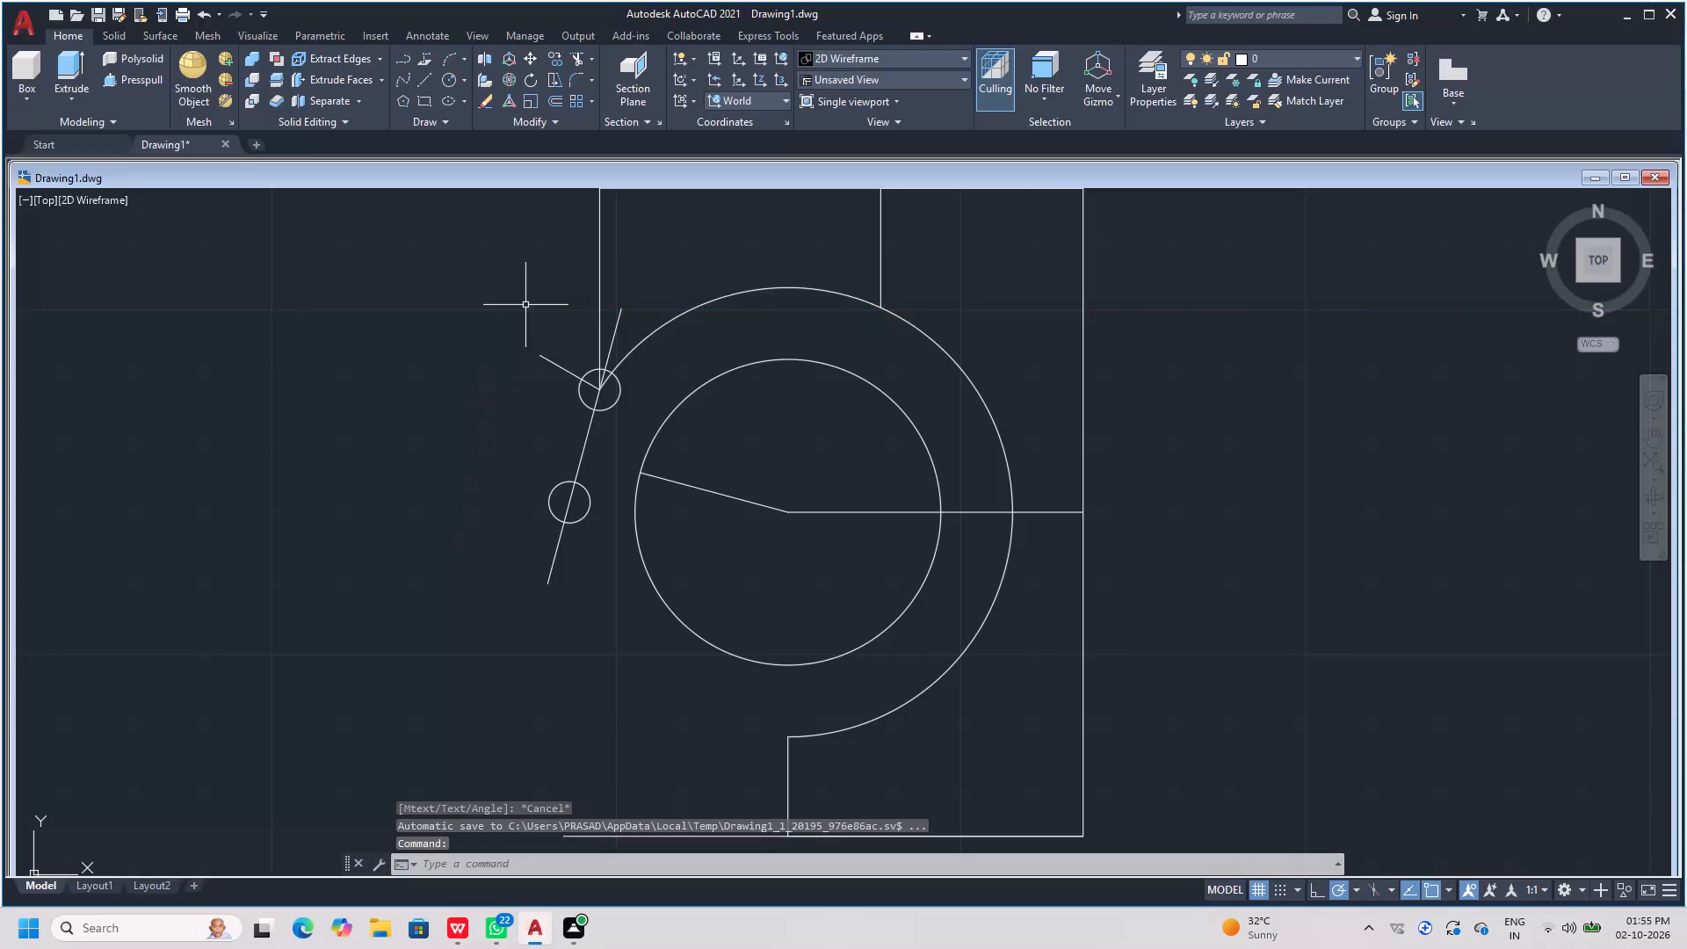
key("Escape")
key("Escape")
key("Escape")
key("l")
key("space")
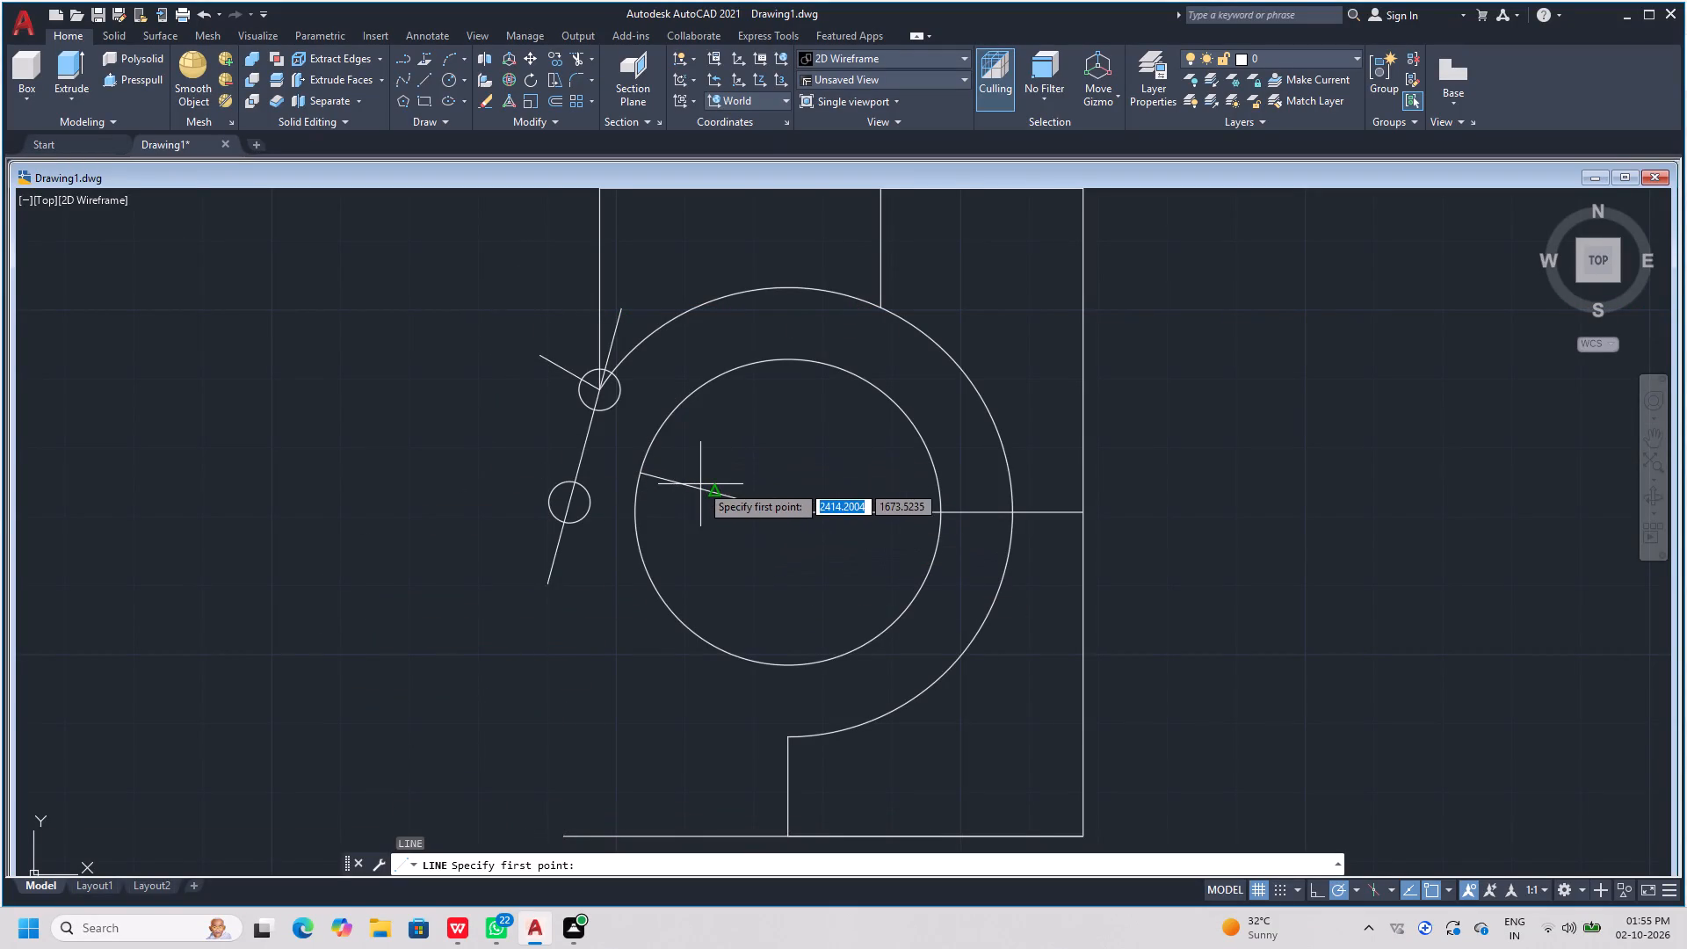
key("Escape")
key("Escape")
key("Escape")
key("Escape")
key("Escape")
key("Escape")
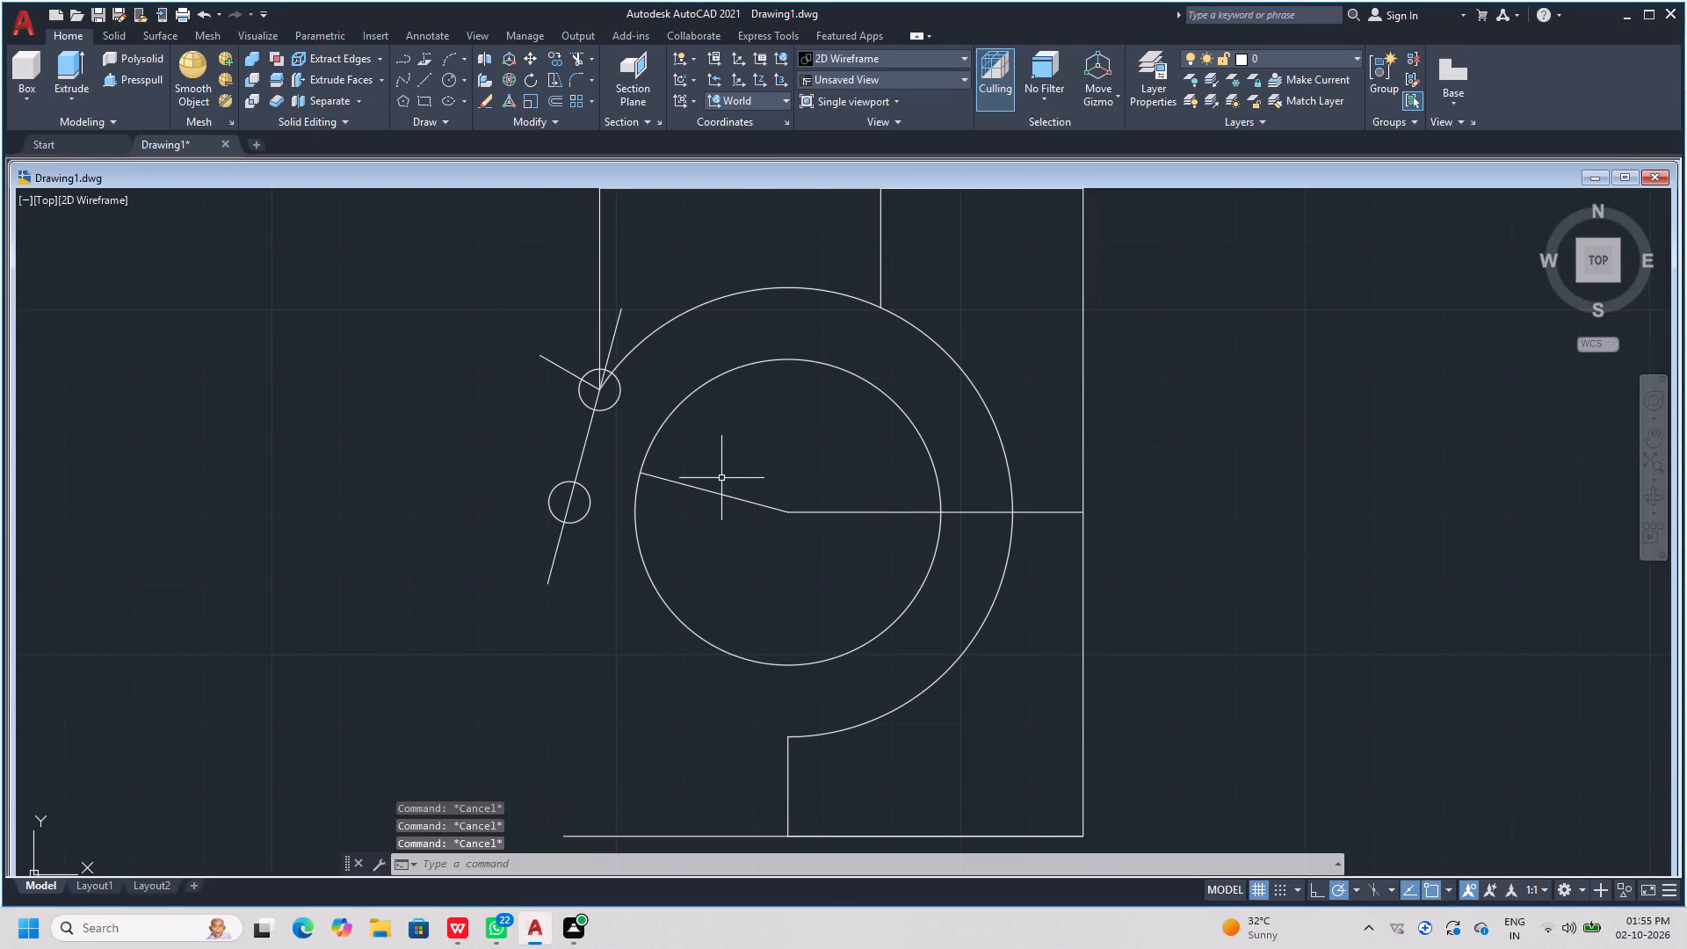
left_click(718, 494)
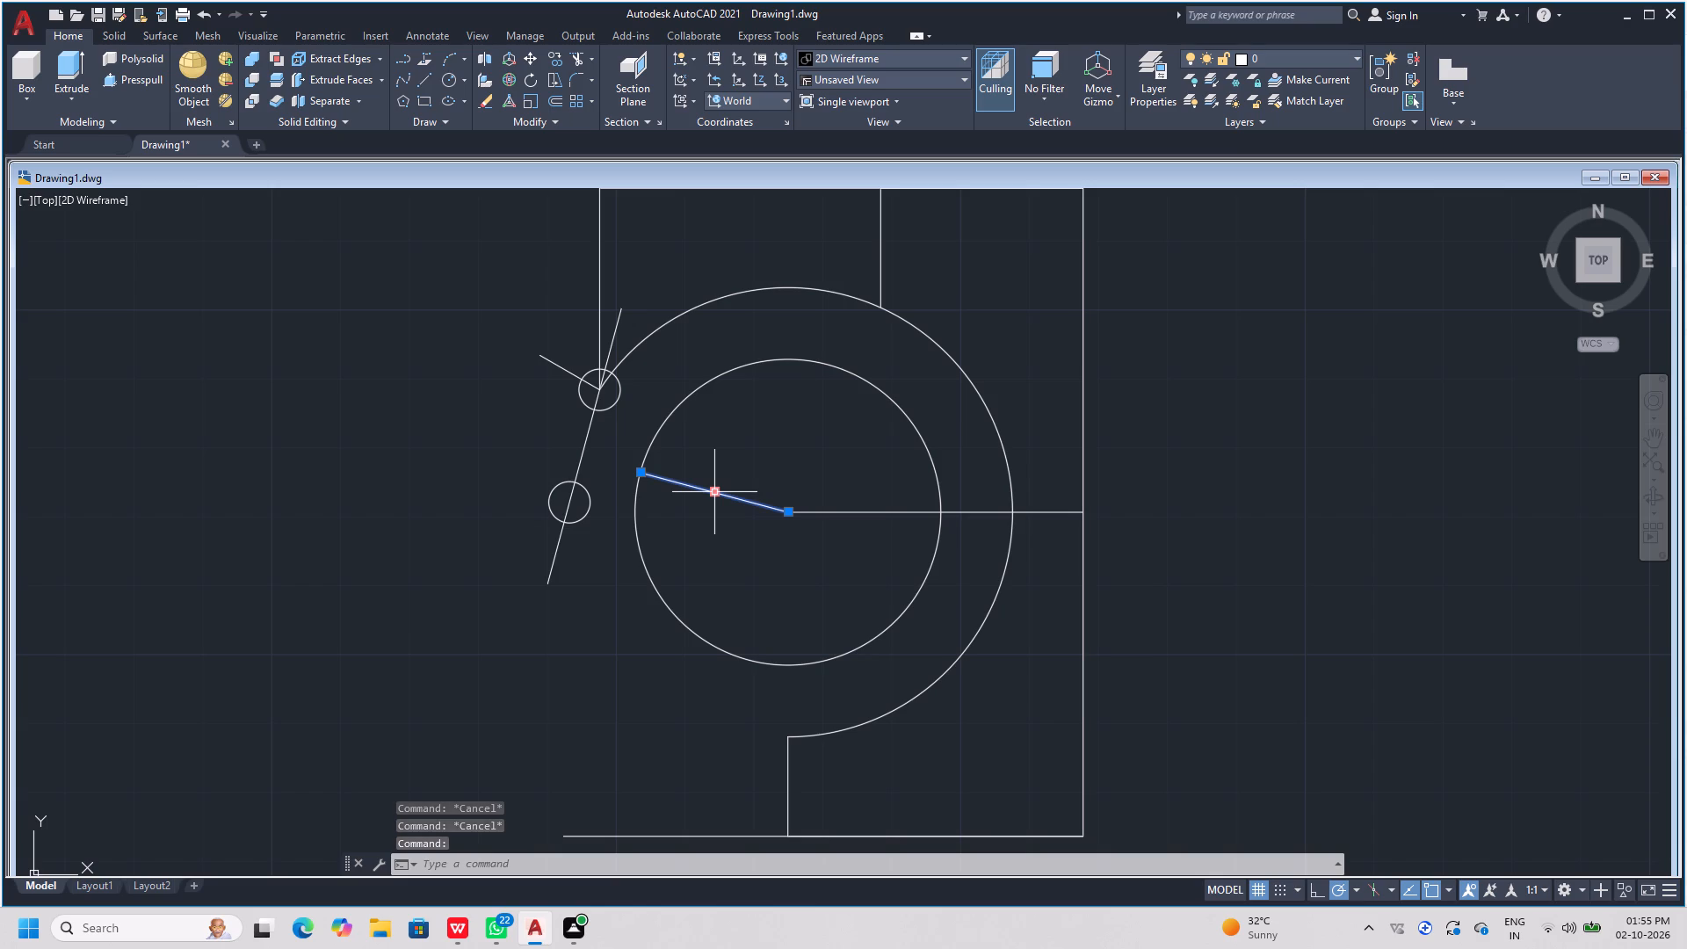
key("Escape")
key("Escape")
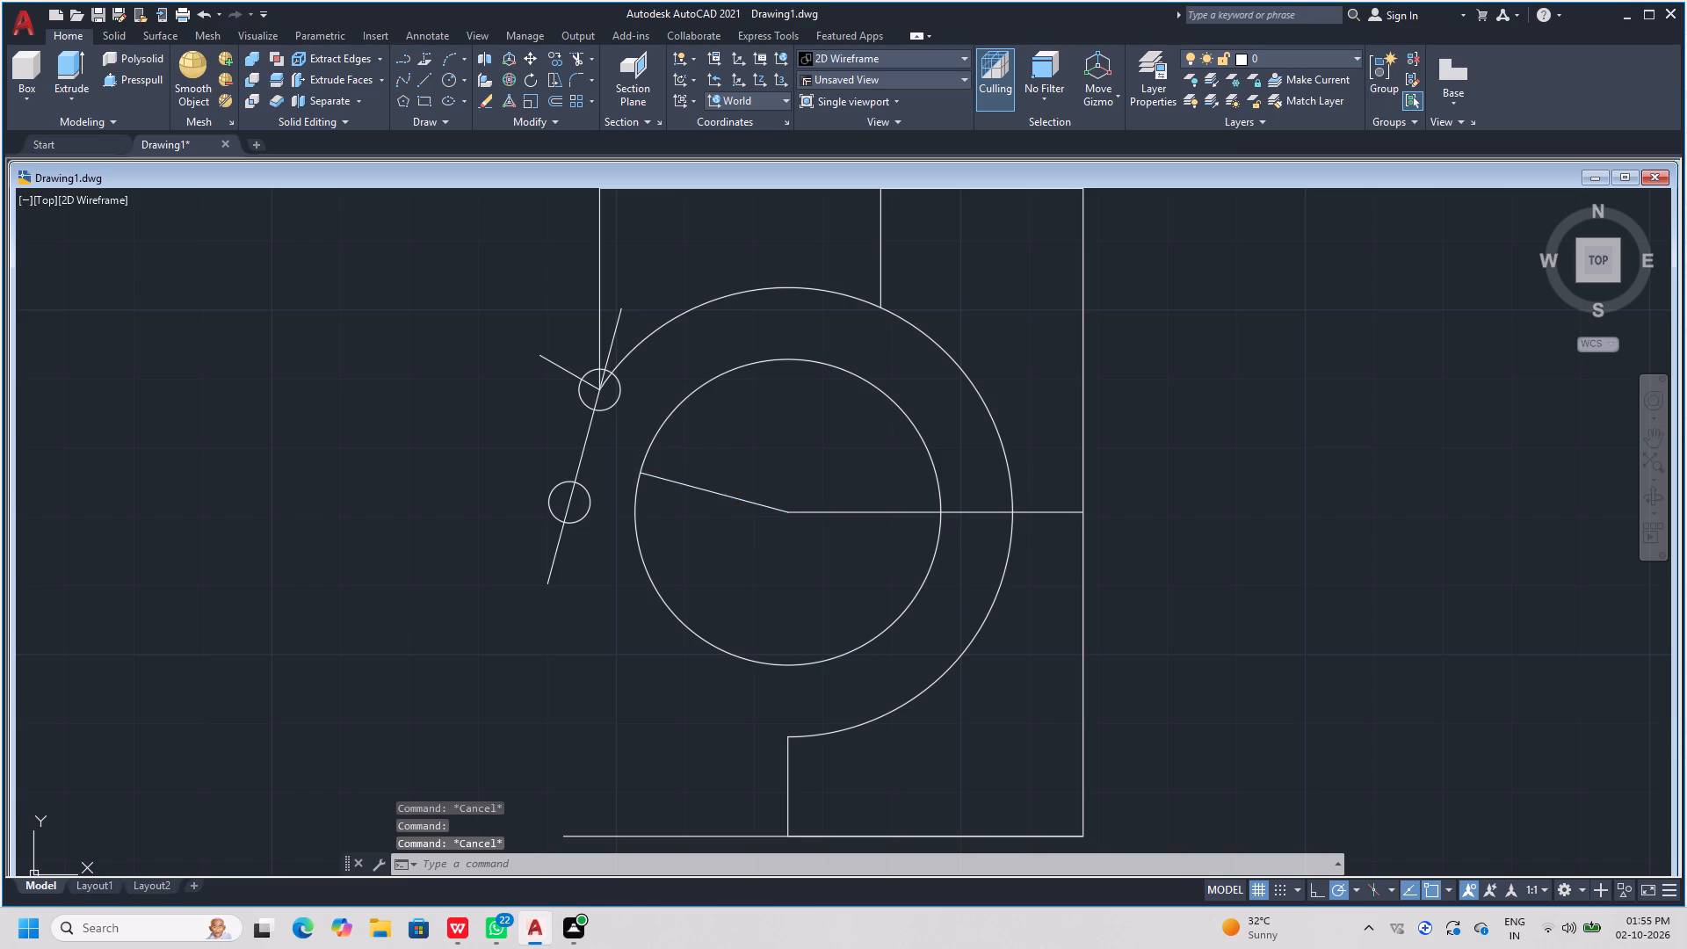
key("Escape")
Draw a line starting from the common centre of the large circle and the outer arc.
type("l")
key("space")
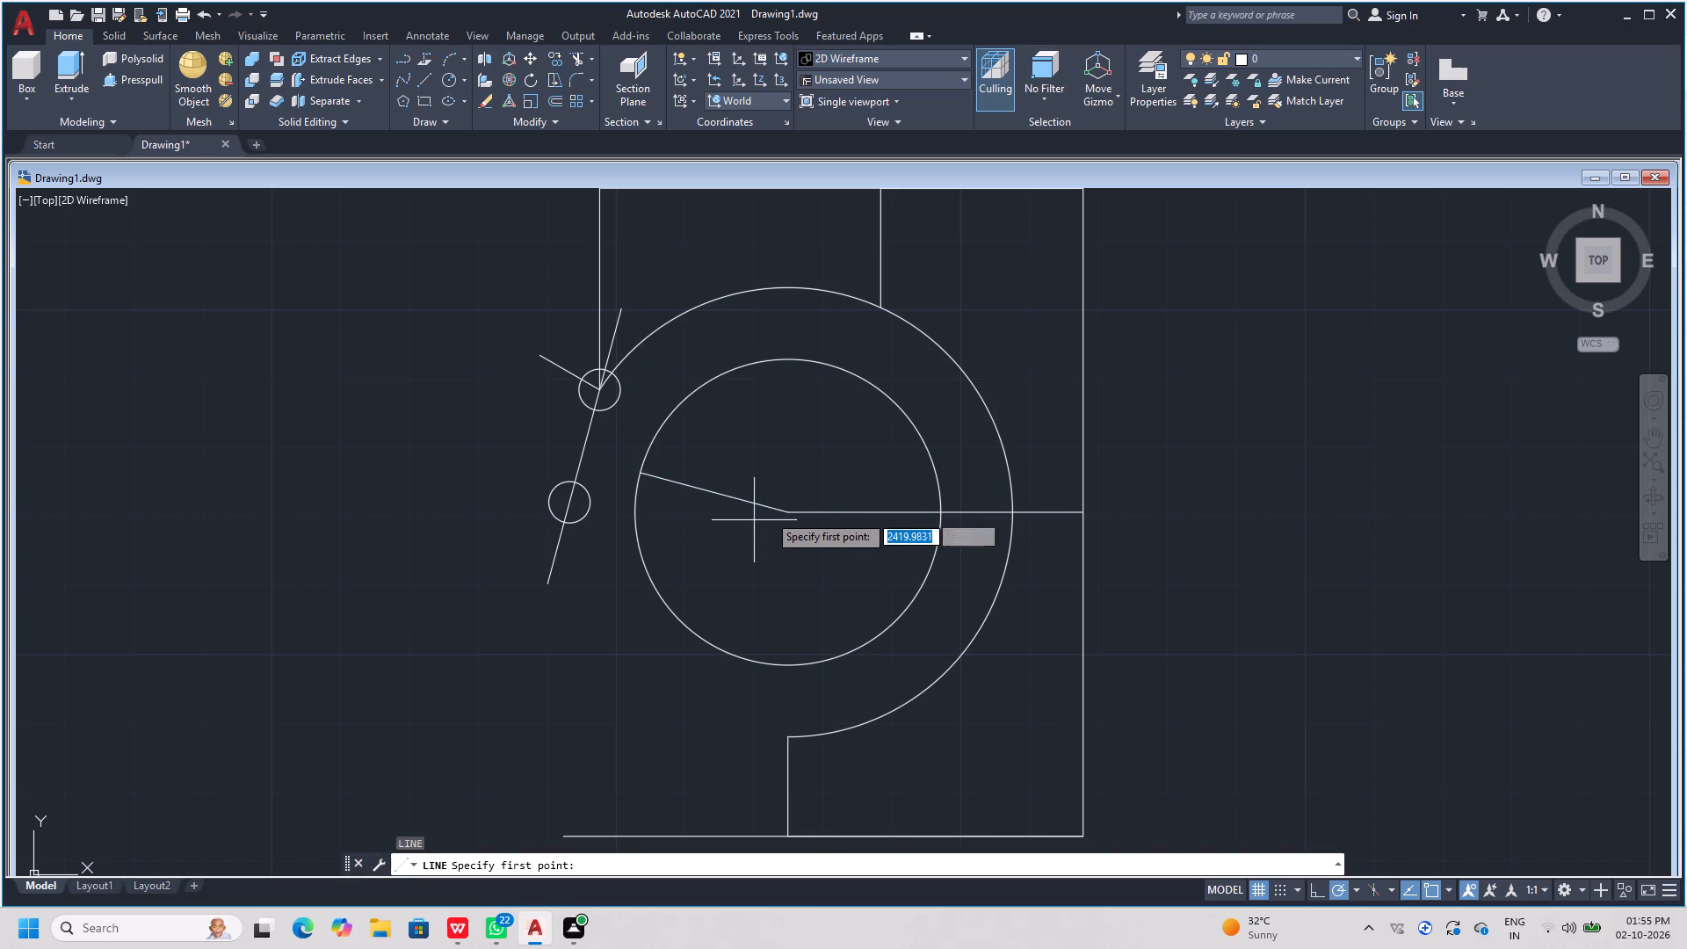
left_click(788, 510)
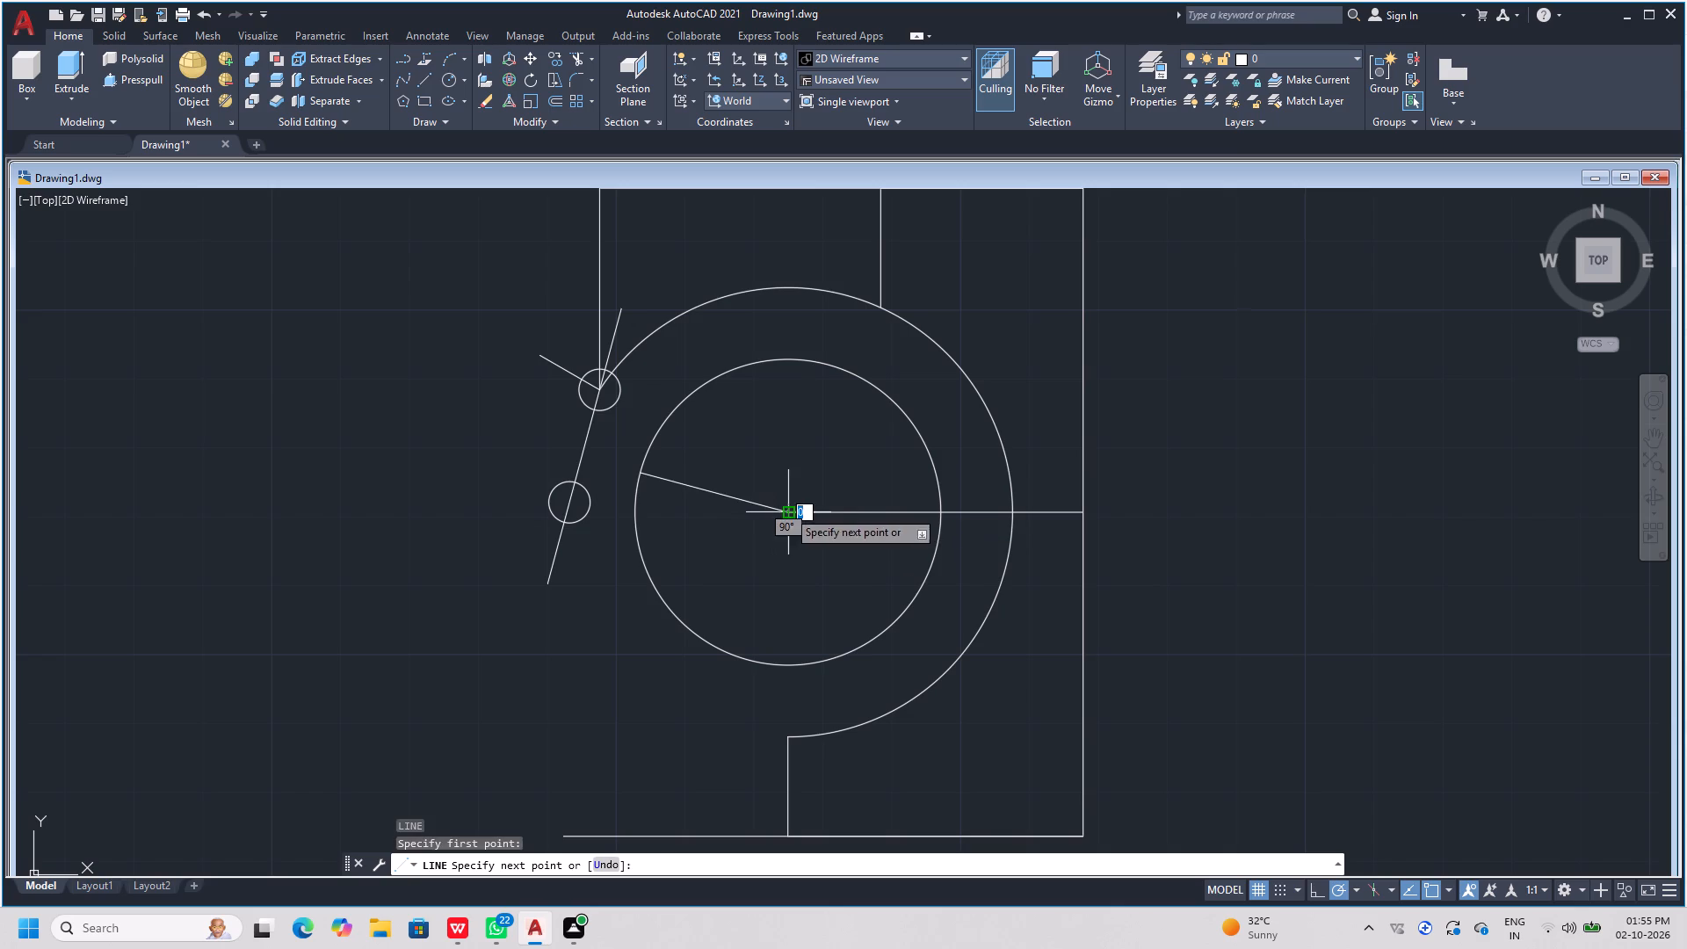
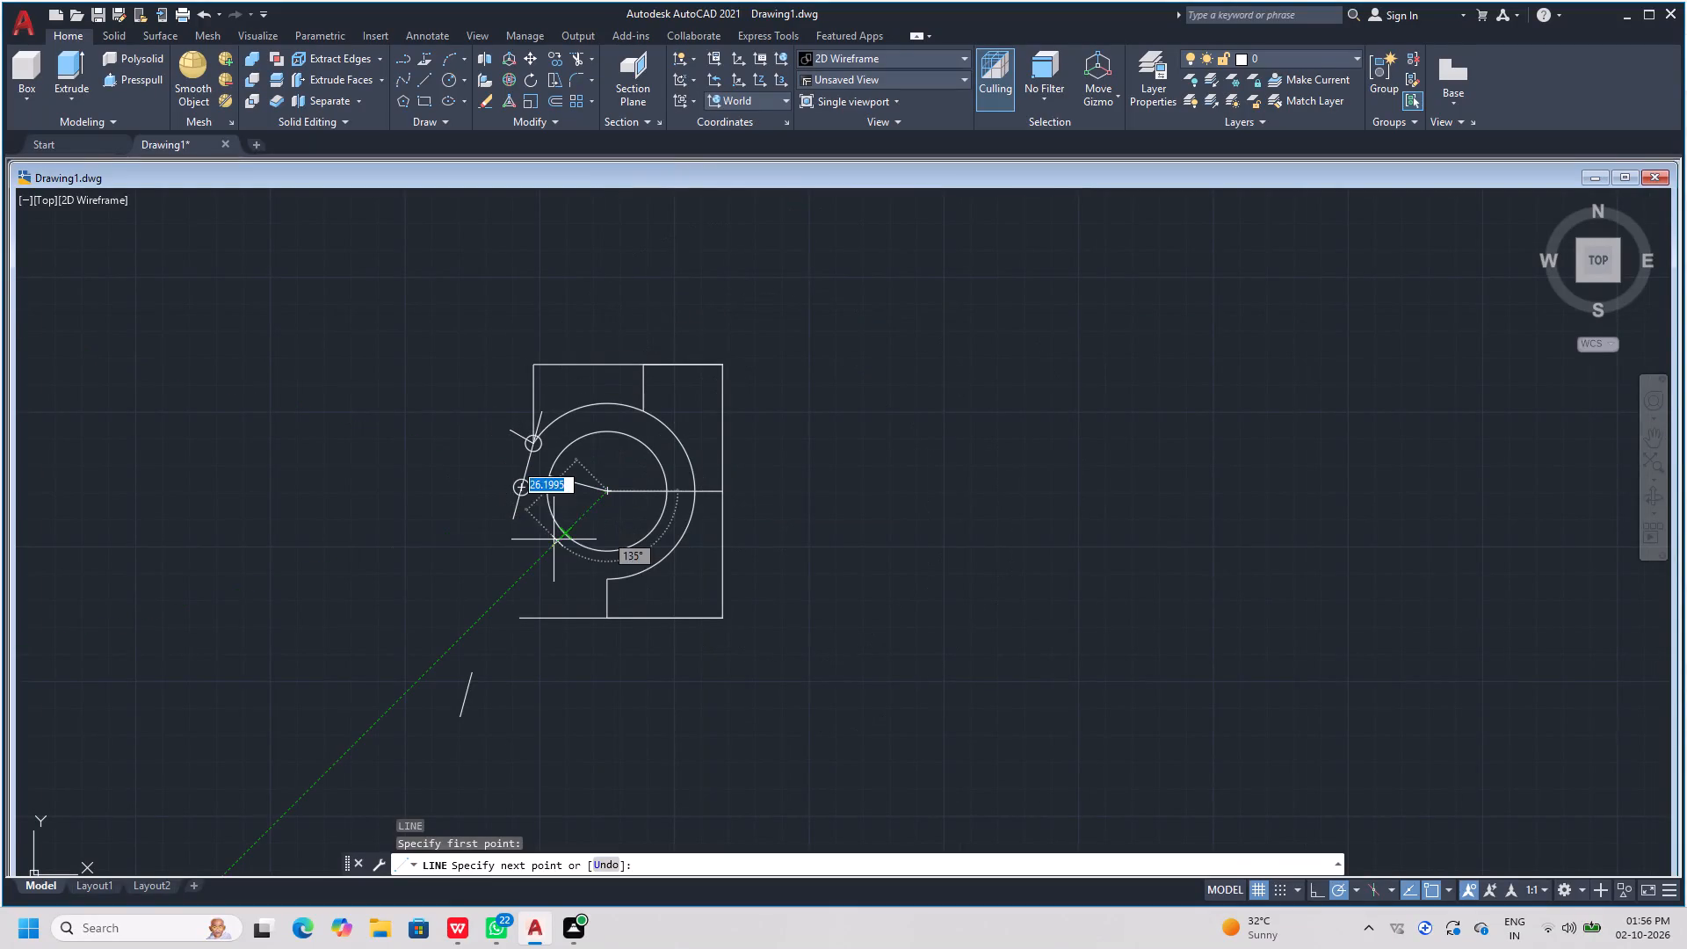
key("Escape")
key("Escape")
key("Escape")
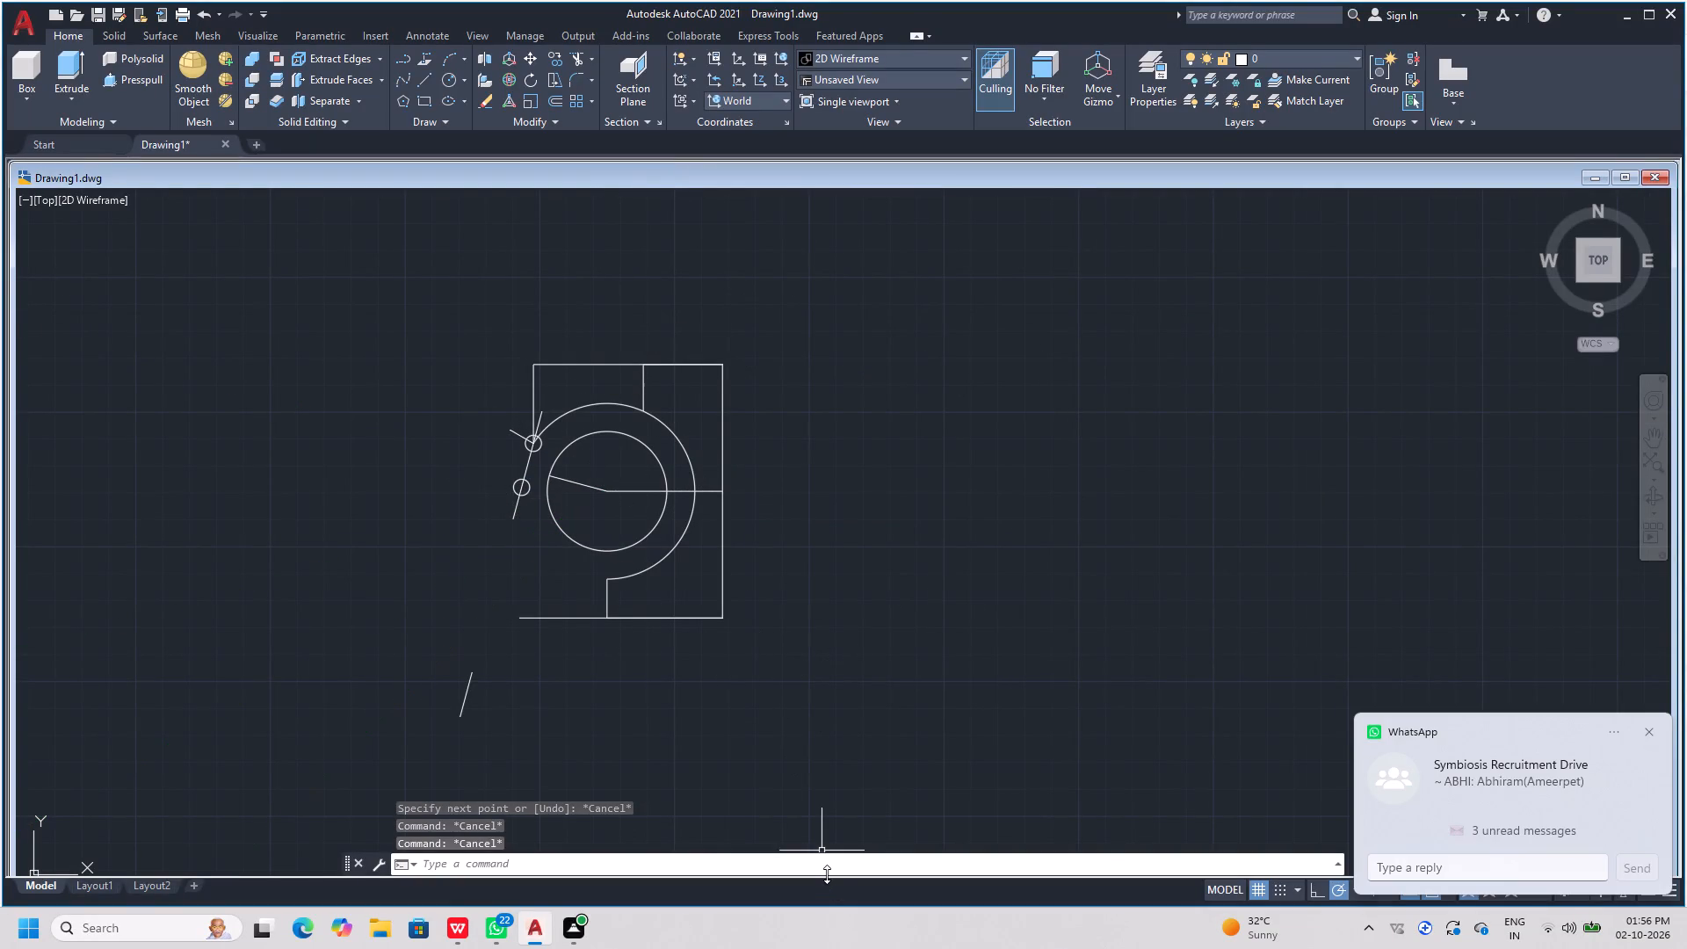
Draw a line starting from the centre of the lower radius-3 circle, running down past the profile's bottom-left end.
key("l")
key("space")
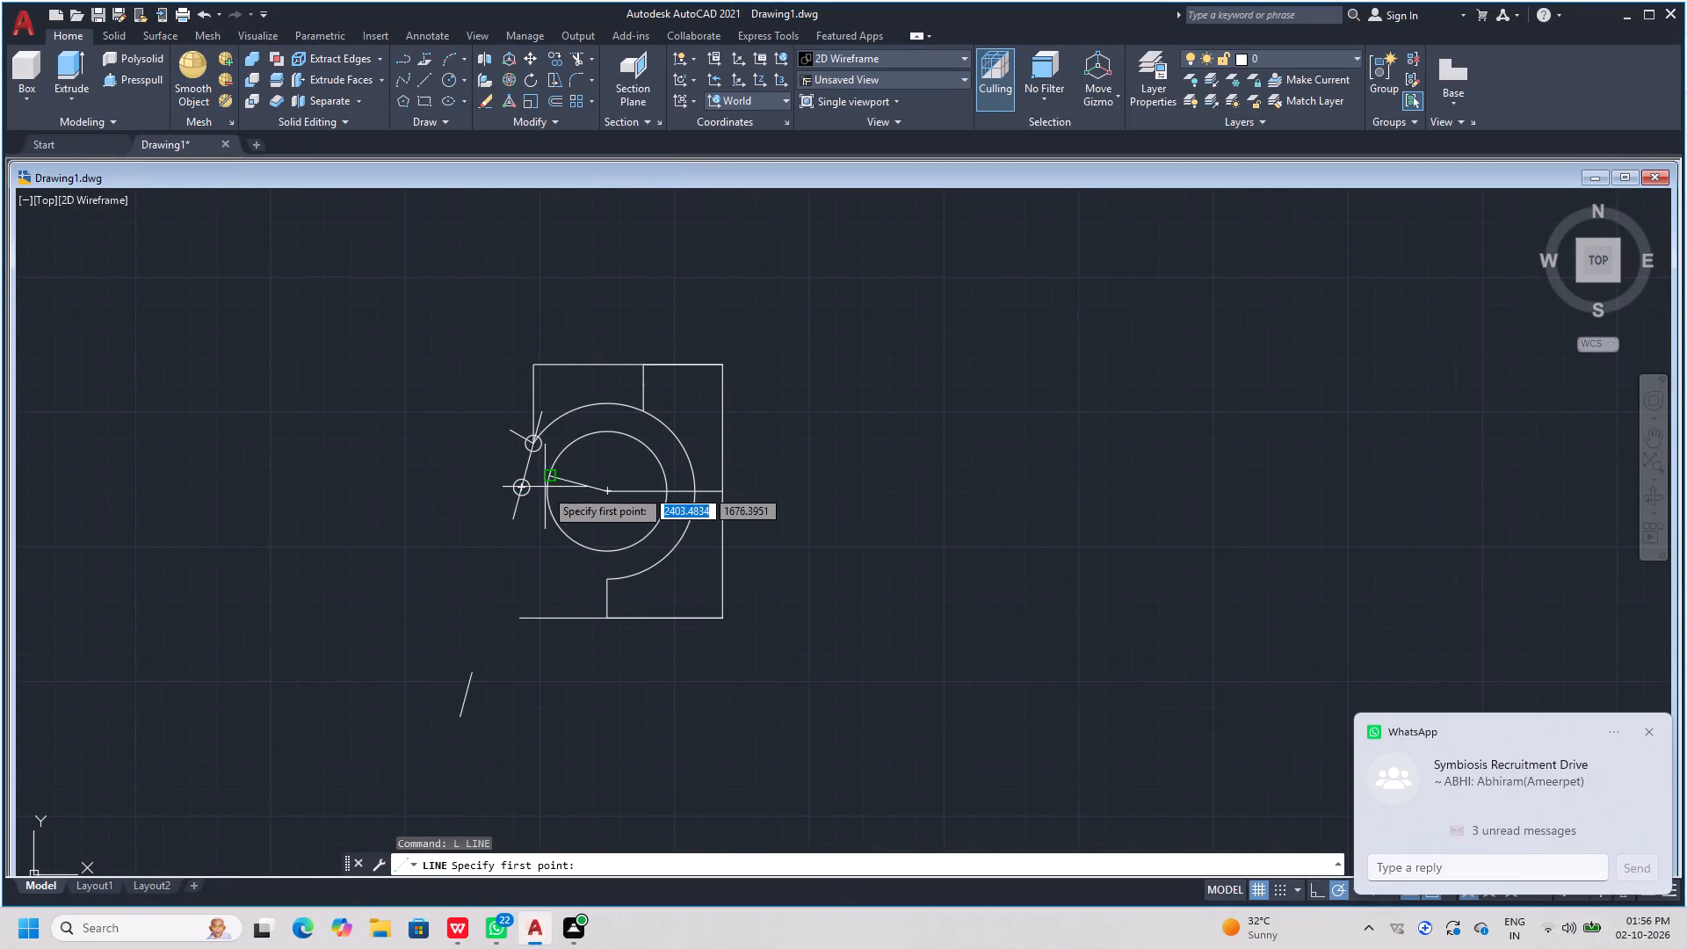
scroll(545, 500, "up", 3)
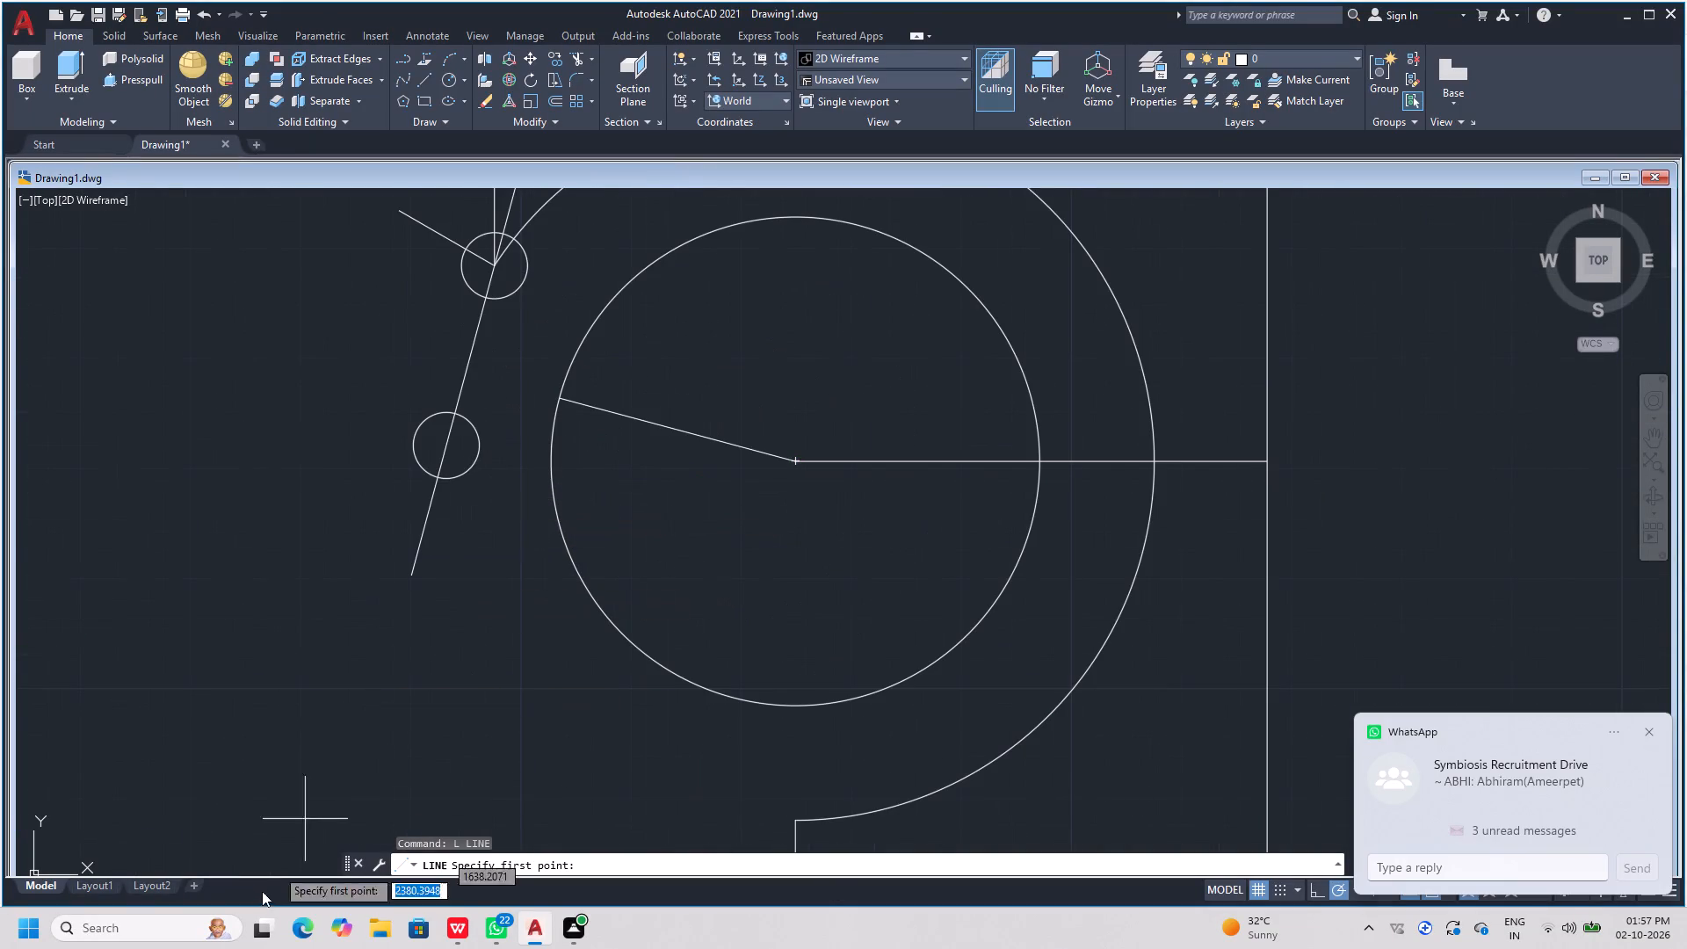
scroll(478, 618, "down", 2)
scroll(460, 550, "up", 1)
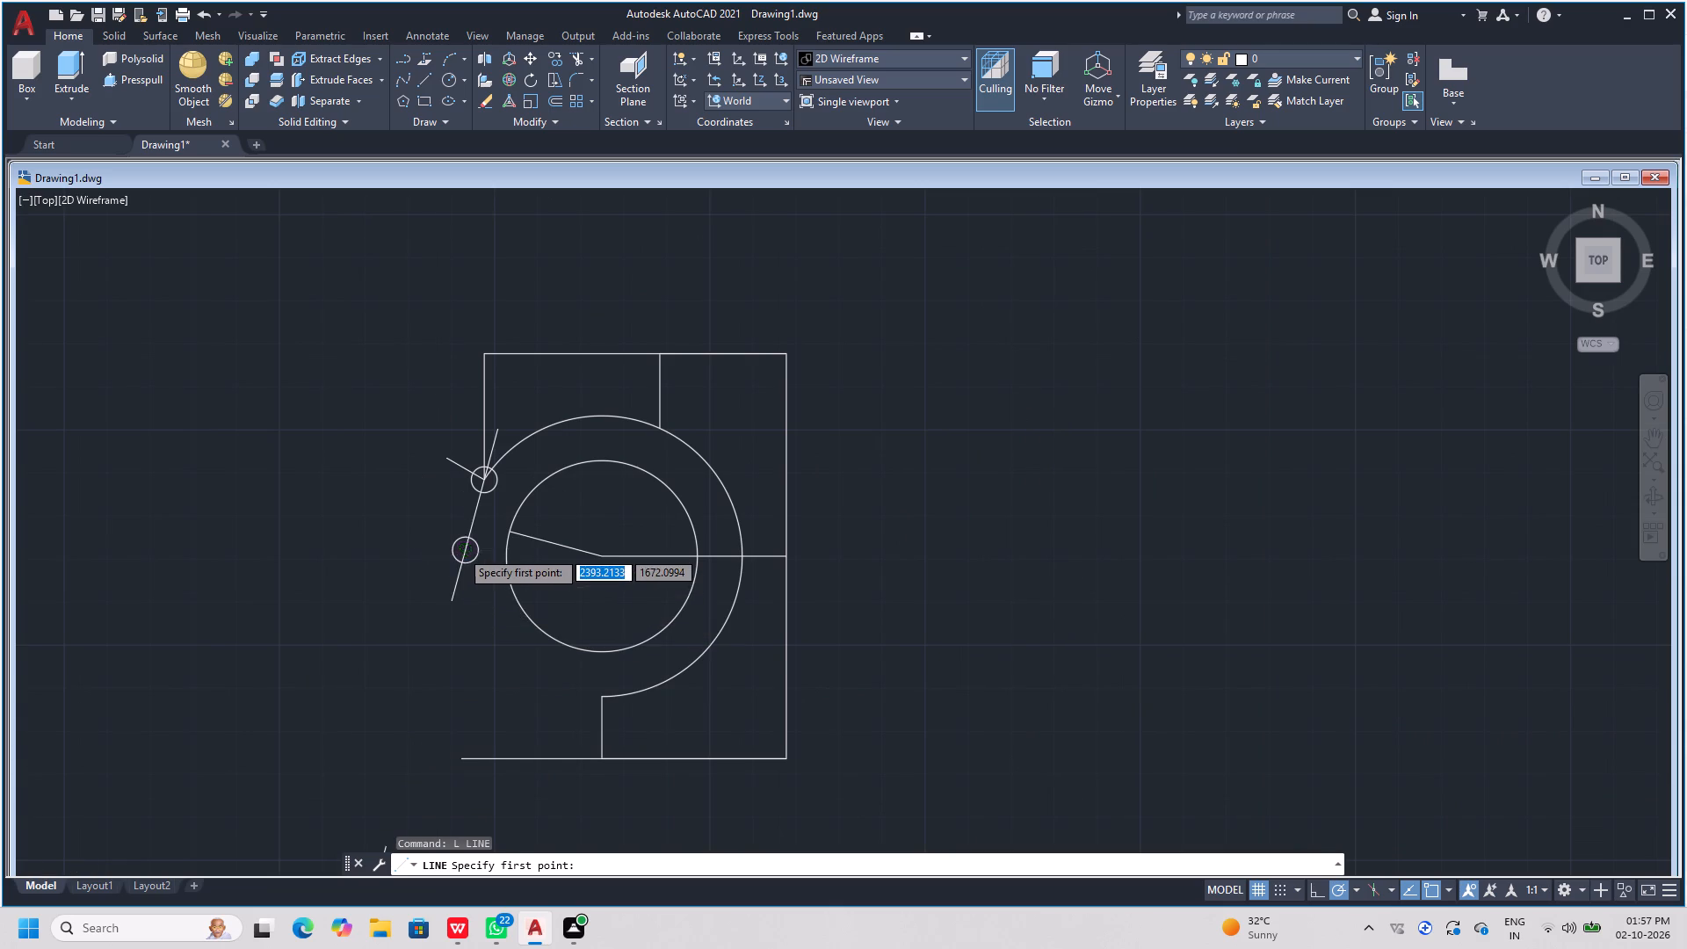
scroll(460, 550, "up", 3)
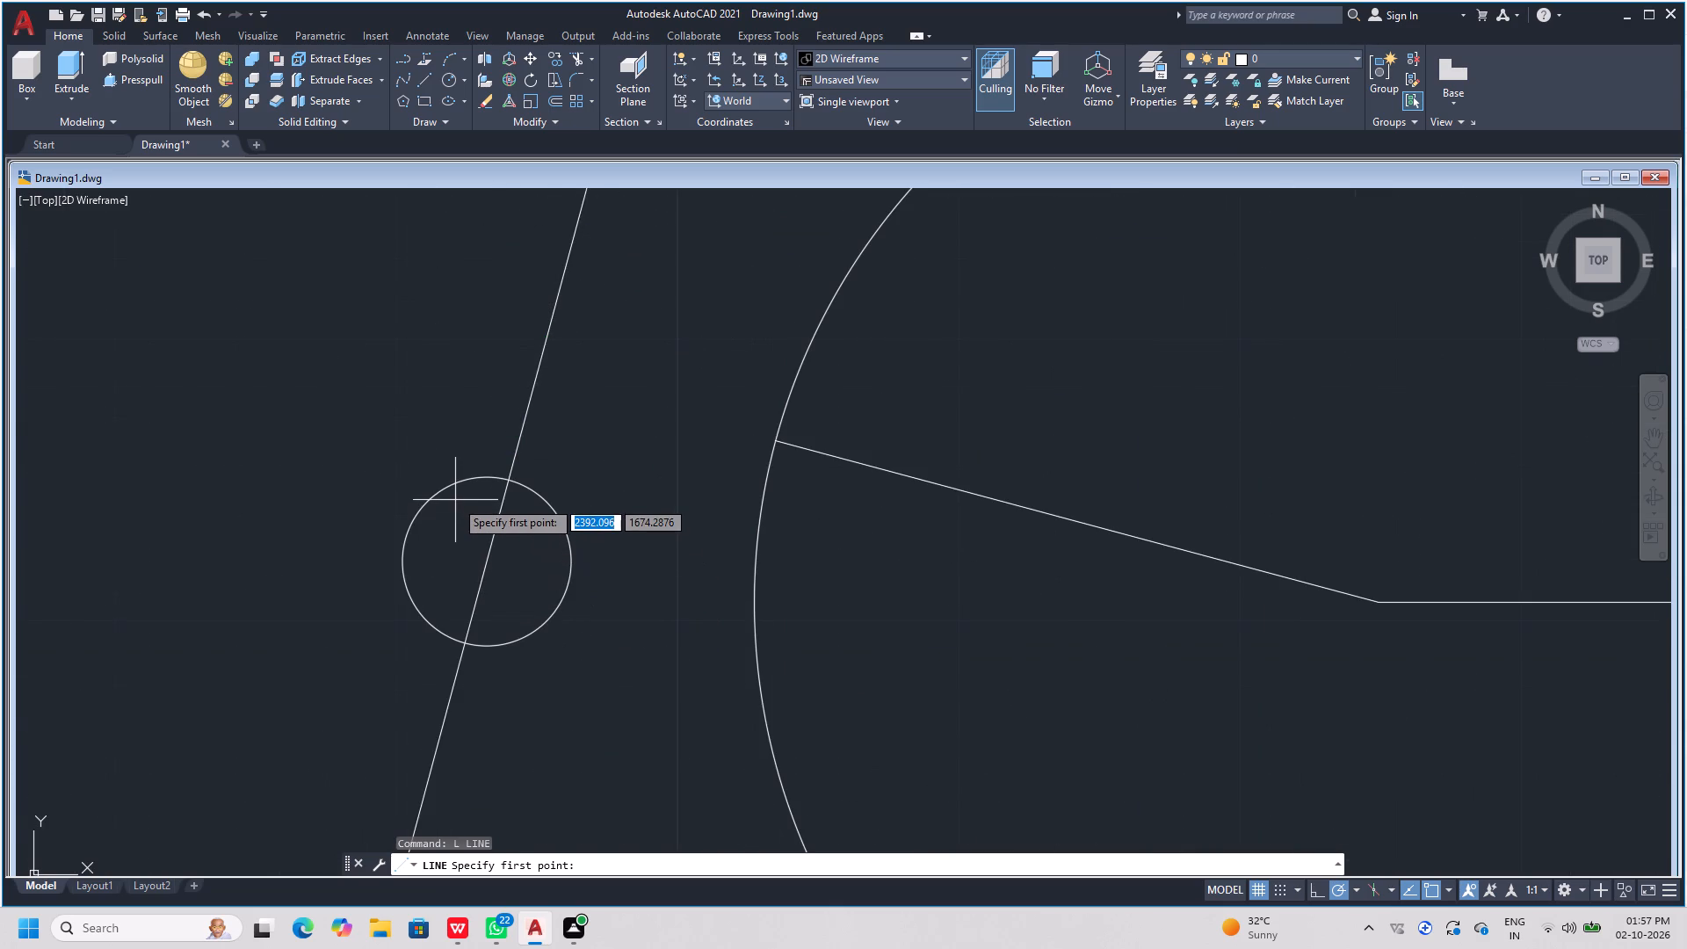
left_click(491, 561)
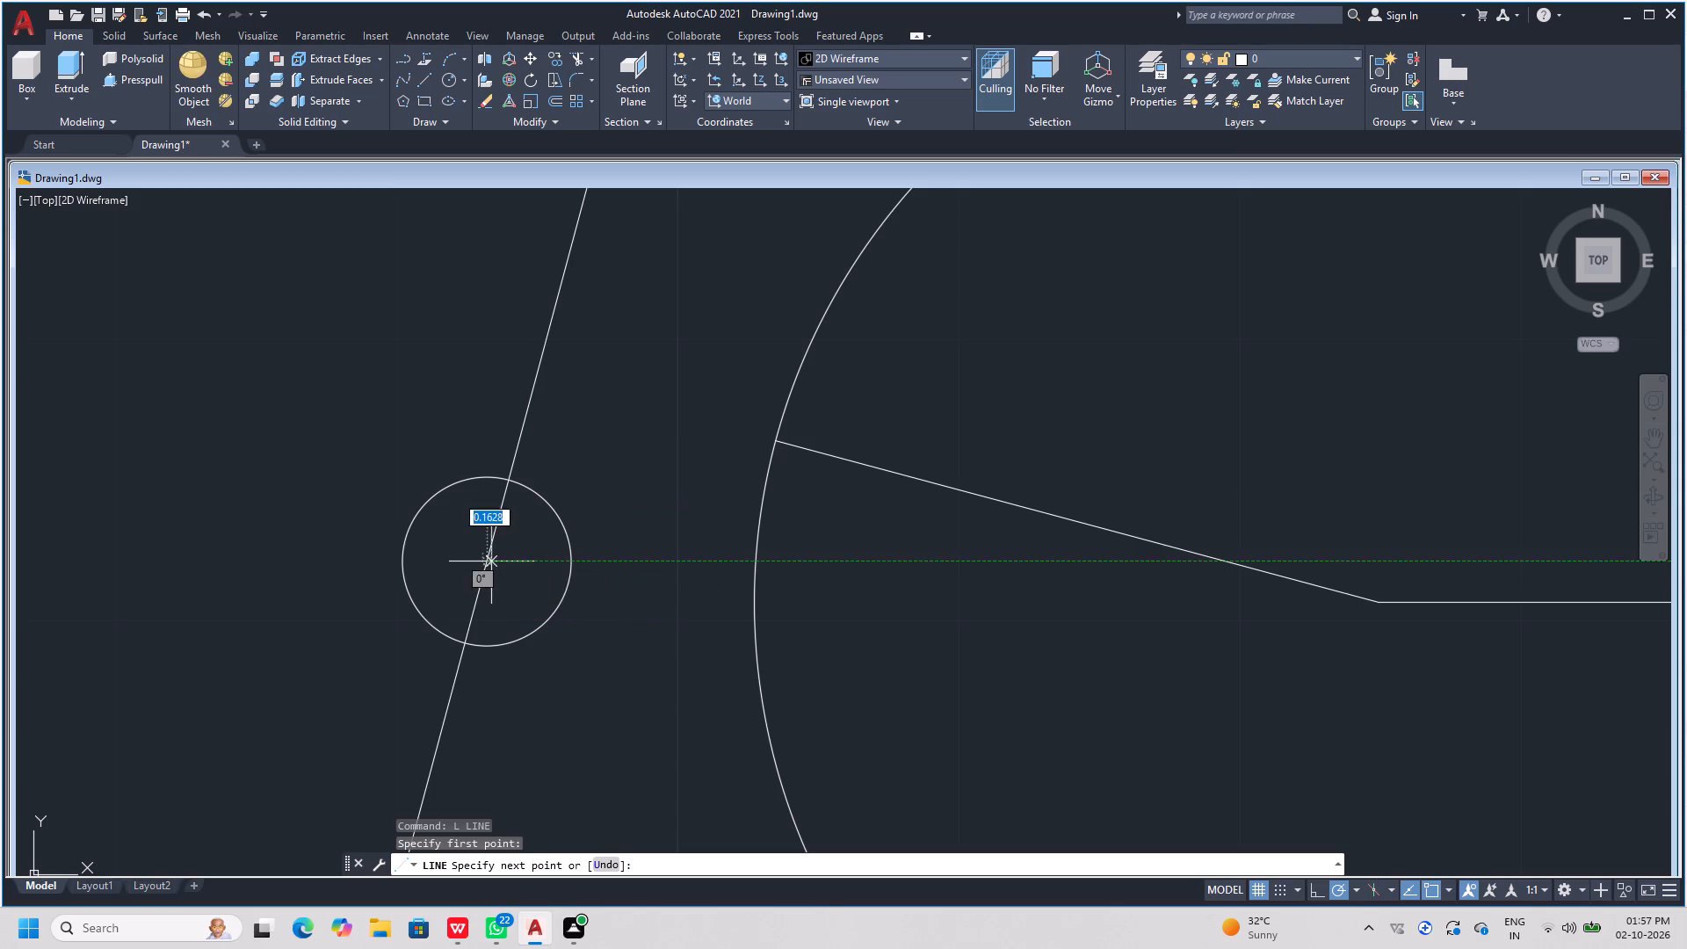
scroll(494, 626, "down", 3)
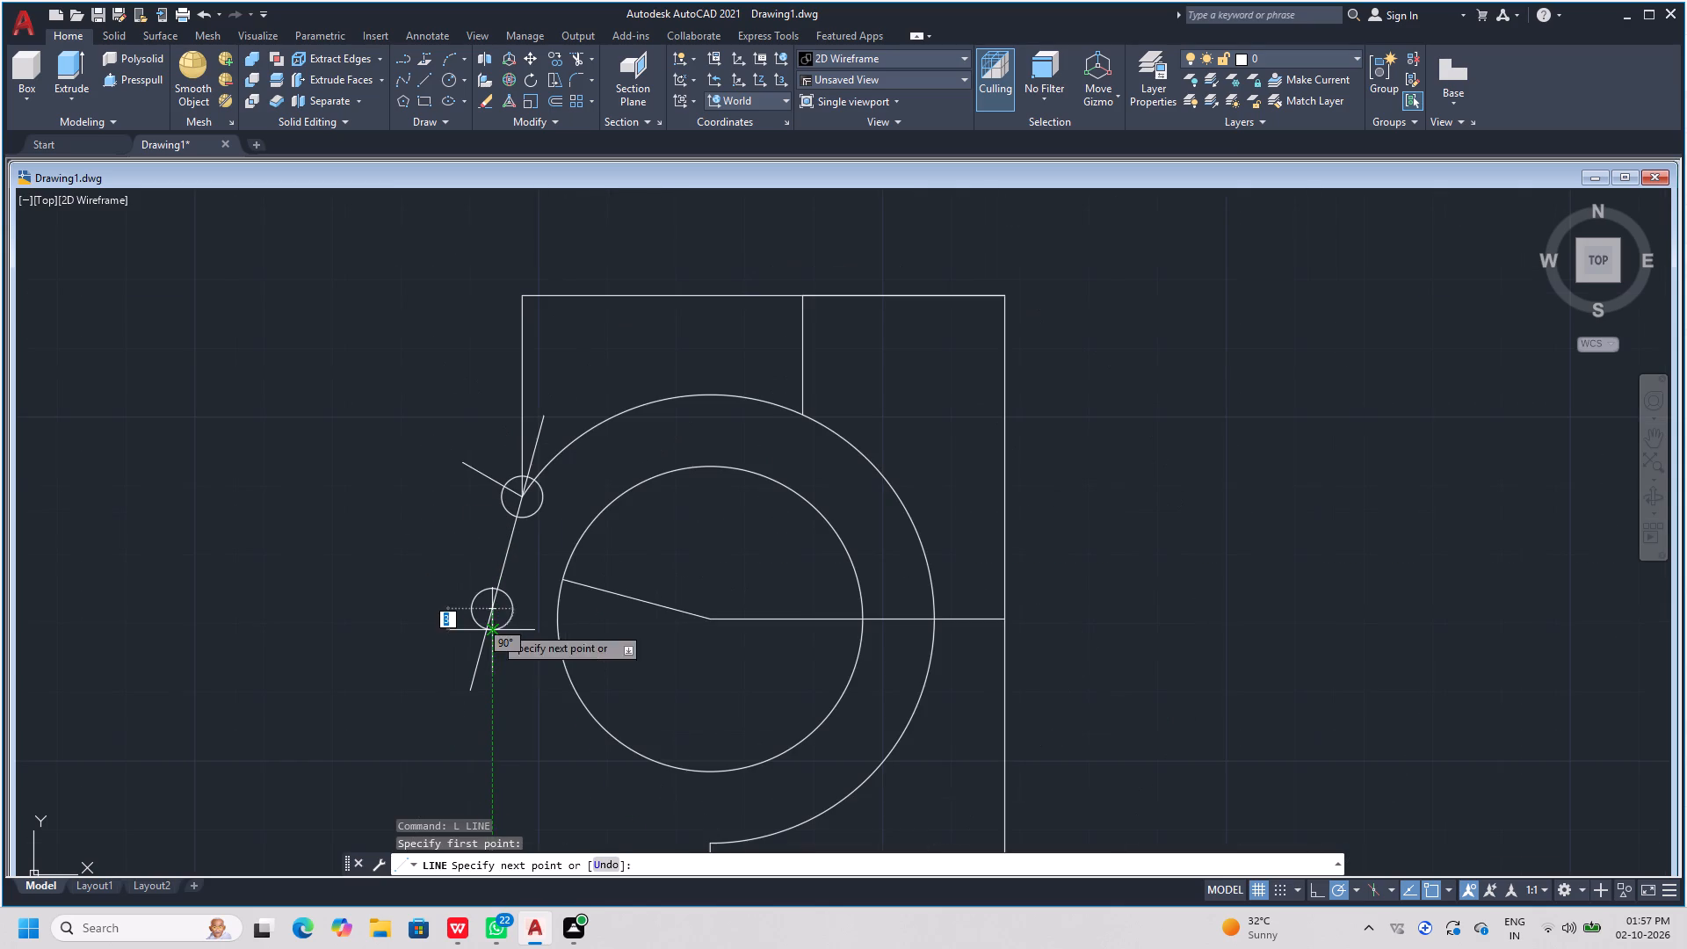
scroll(481, 525, "down", 2)
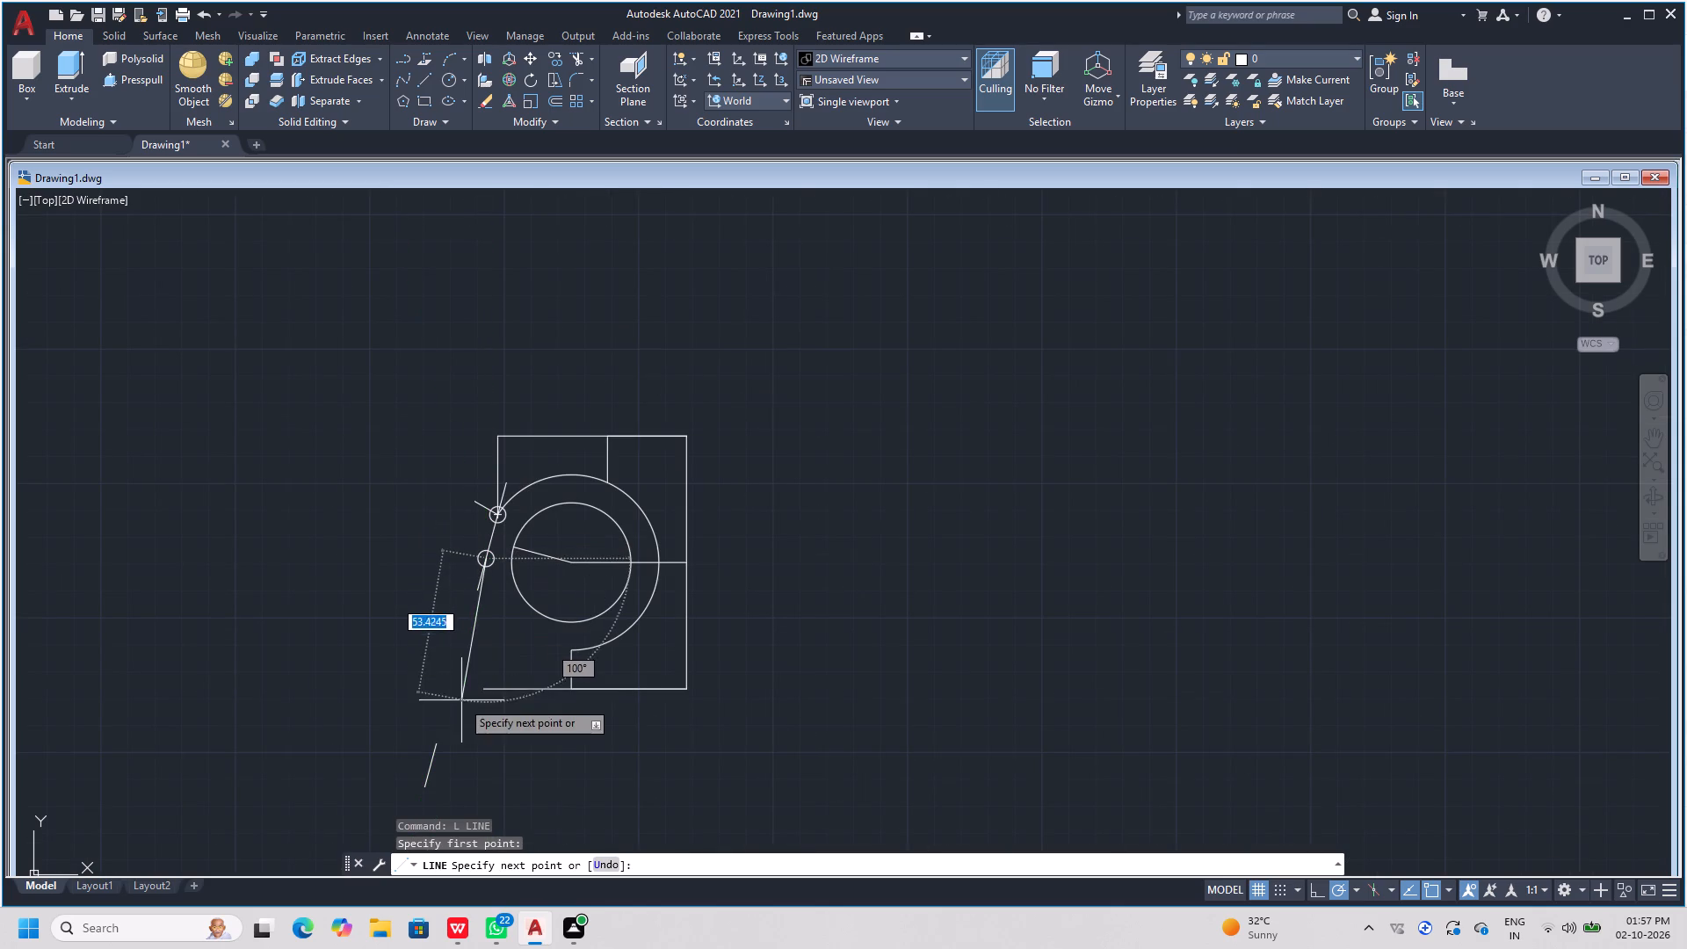
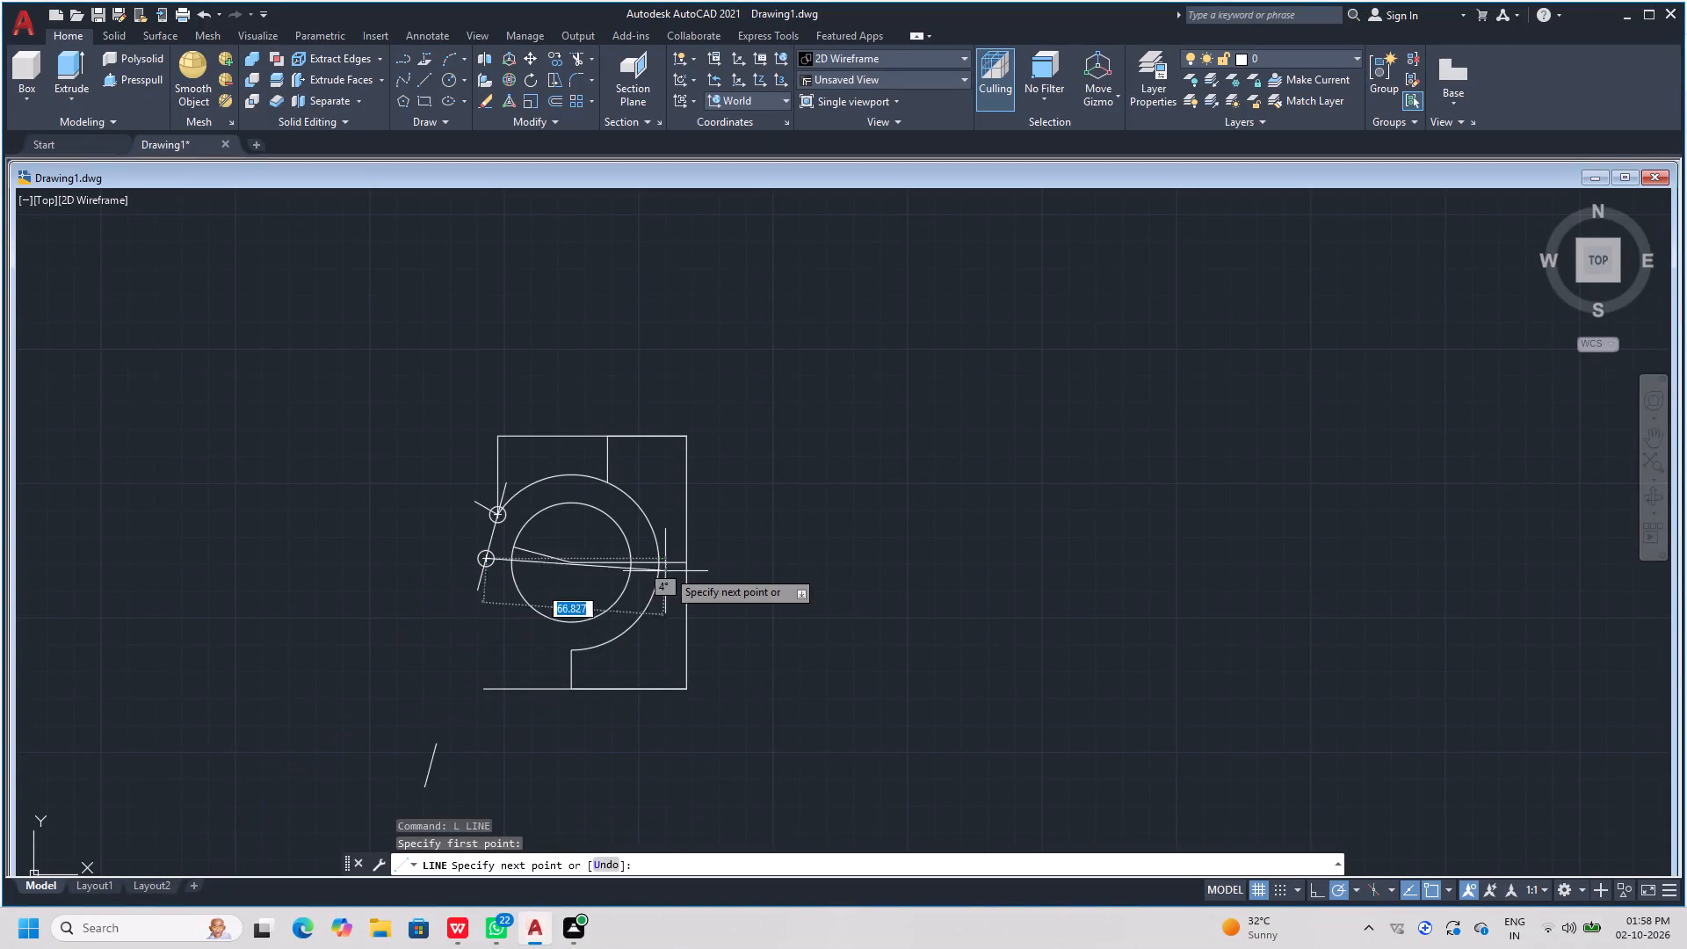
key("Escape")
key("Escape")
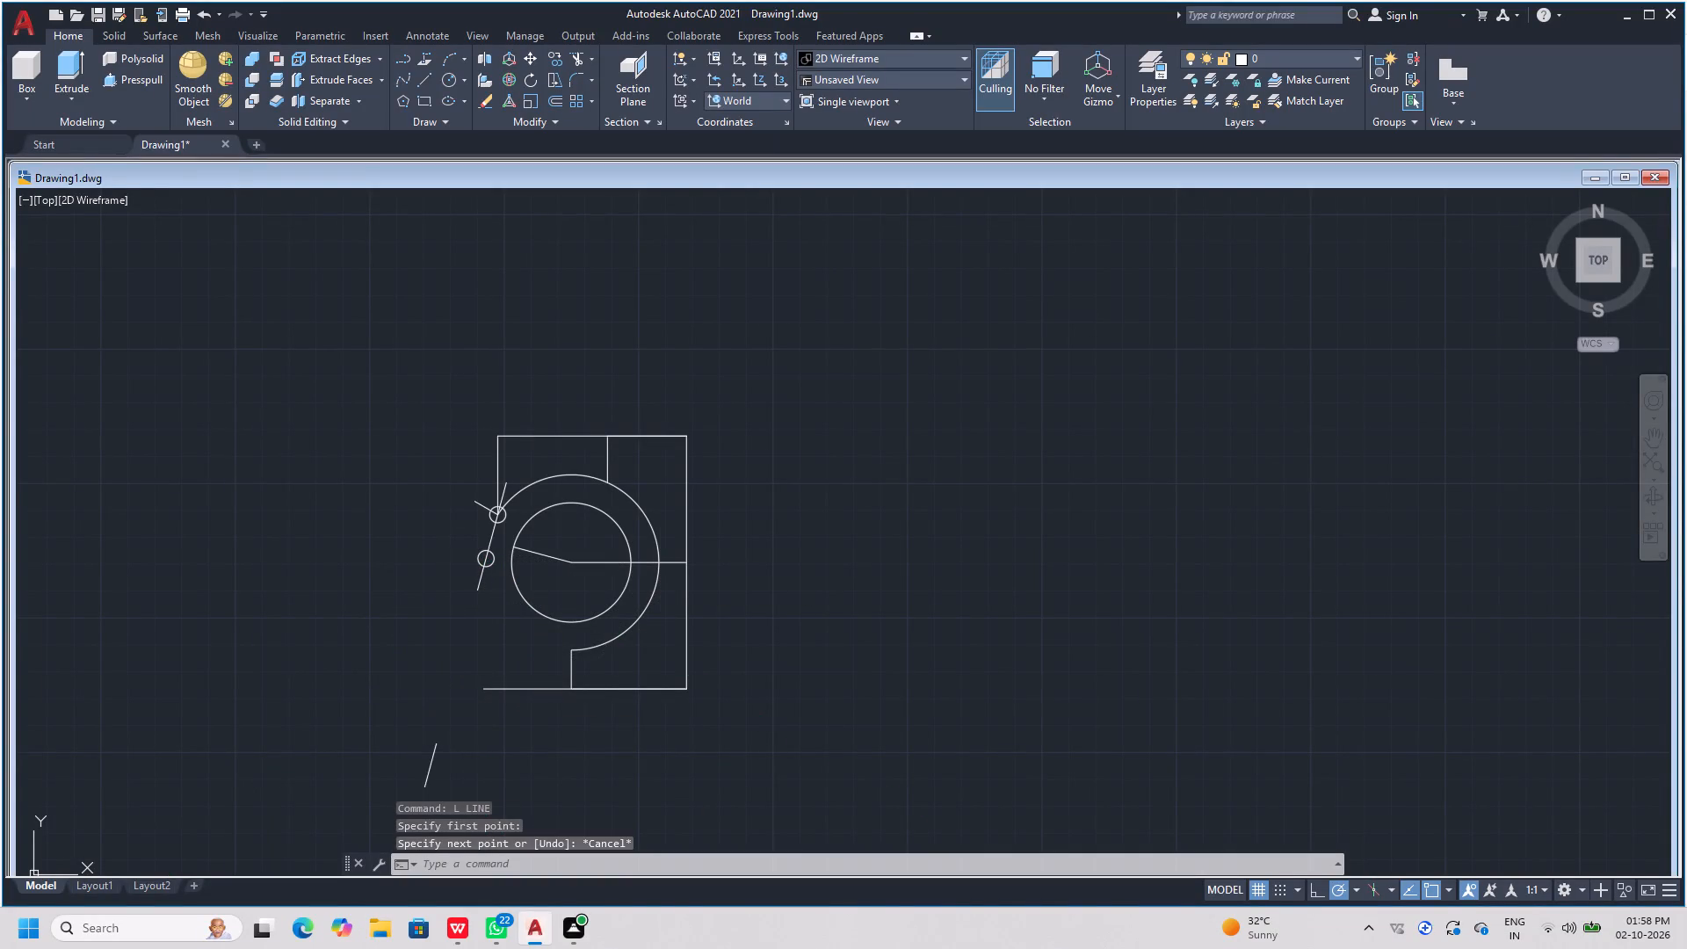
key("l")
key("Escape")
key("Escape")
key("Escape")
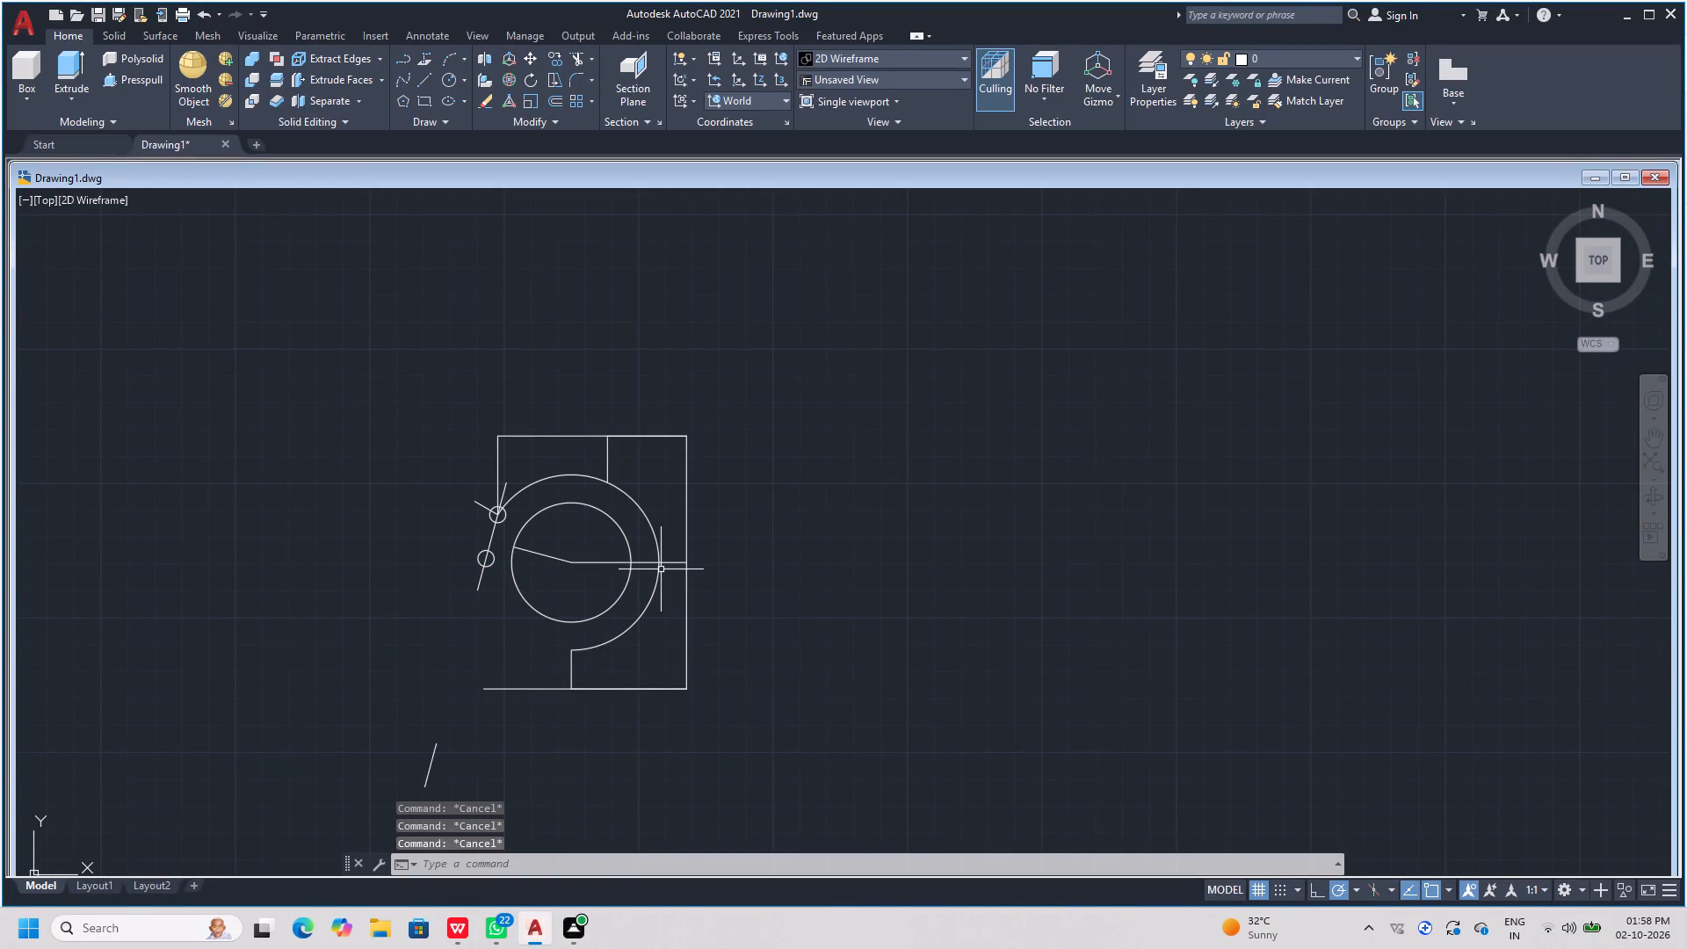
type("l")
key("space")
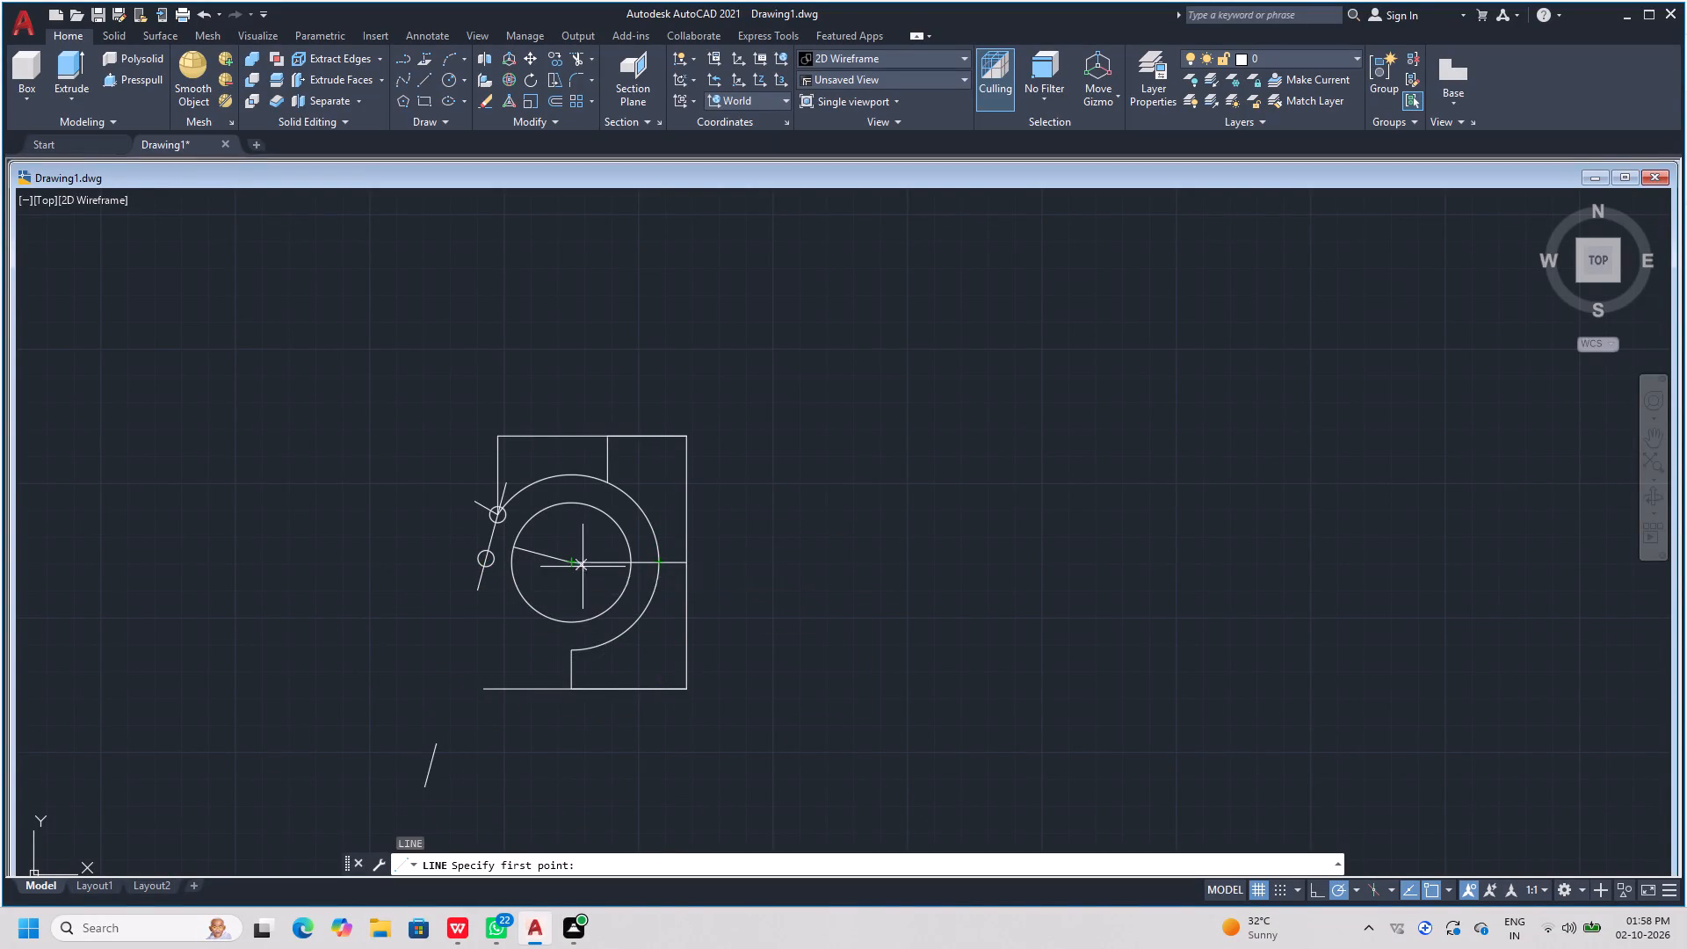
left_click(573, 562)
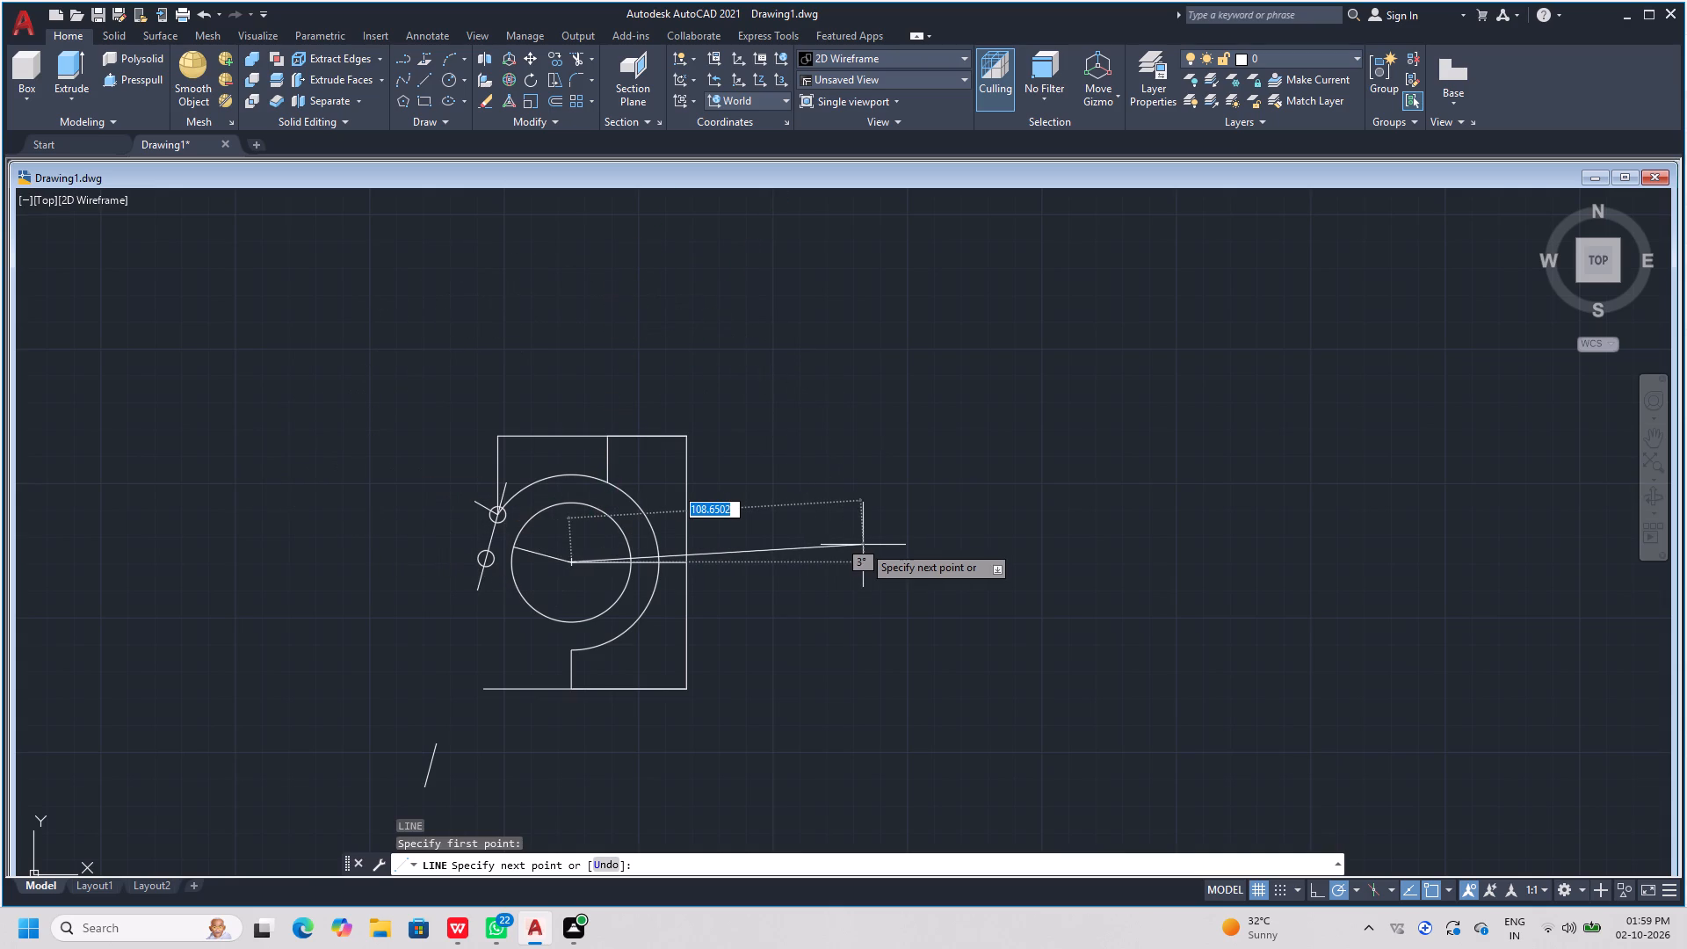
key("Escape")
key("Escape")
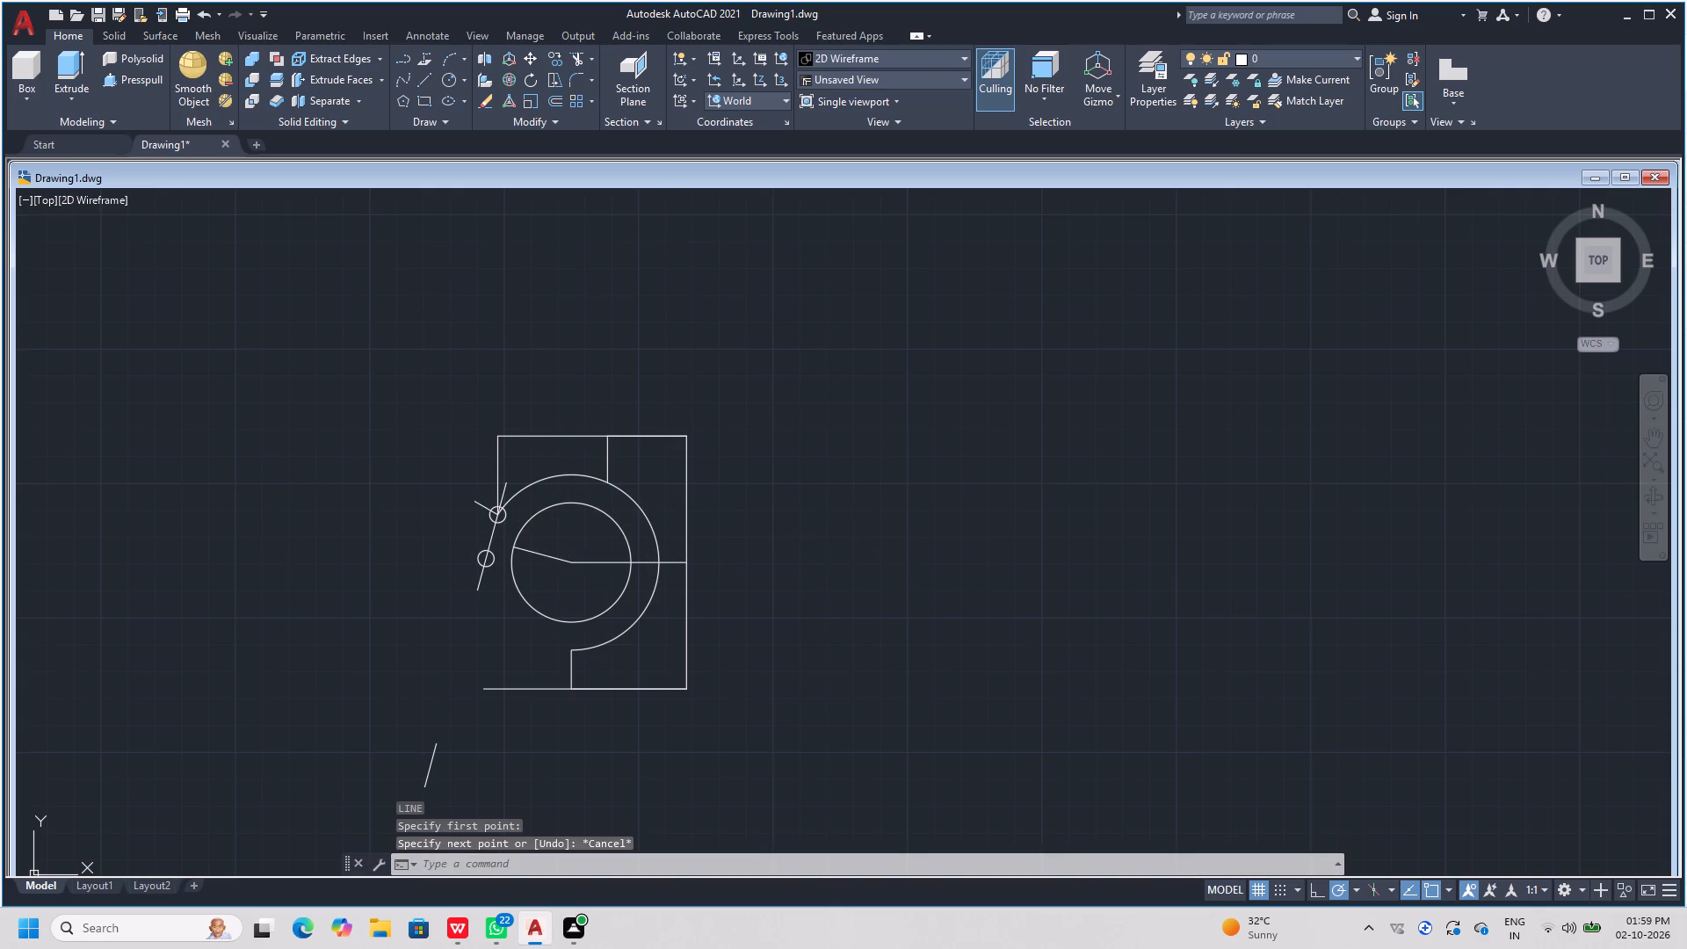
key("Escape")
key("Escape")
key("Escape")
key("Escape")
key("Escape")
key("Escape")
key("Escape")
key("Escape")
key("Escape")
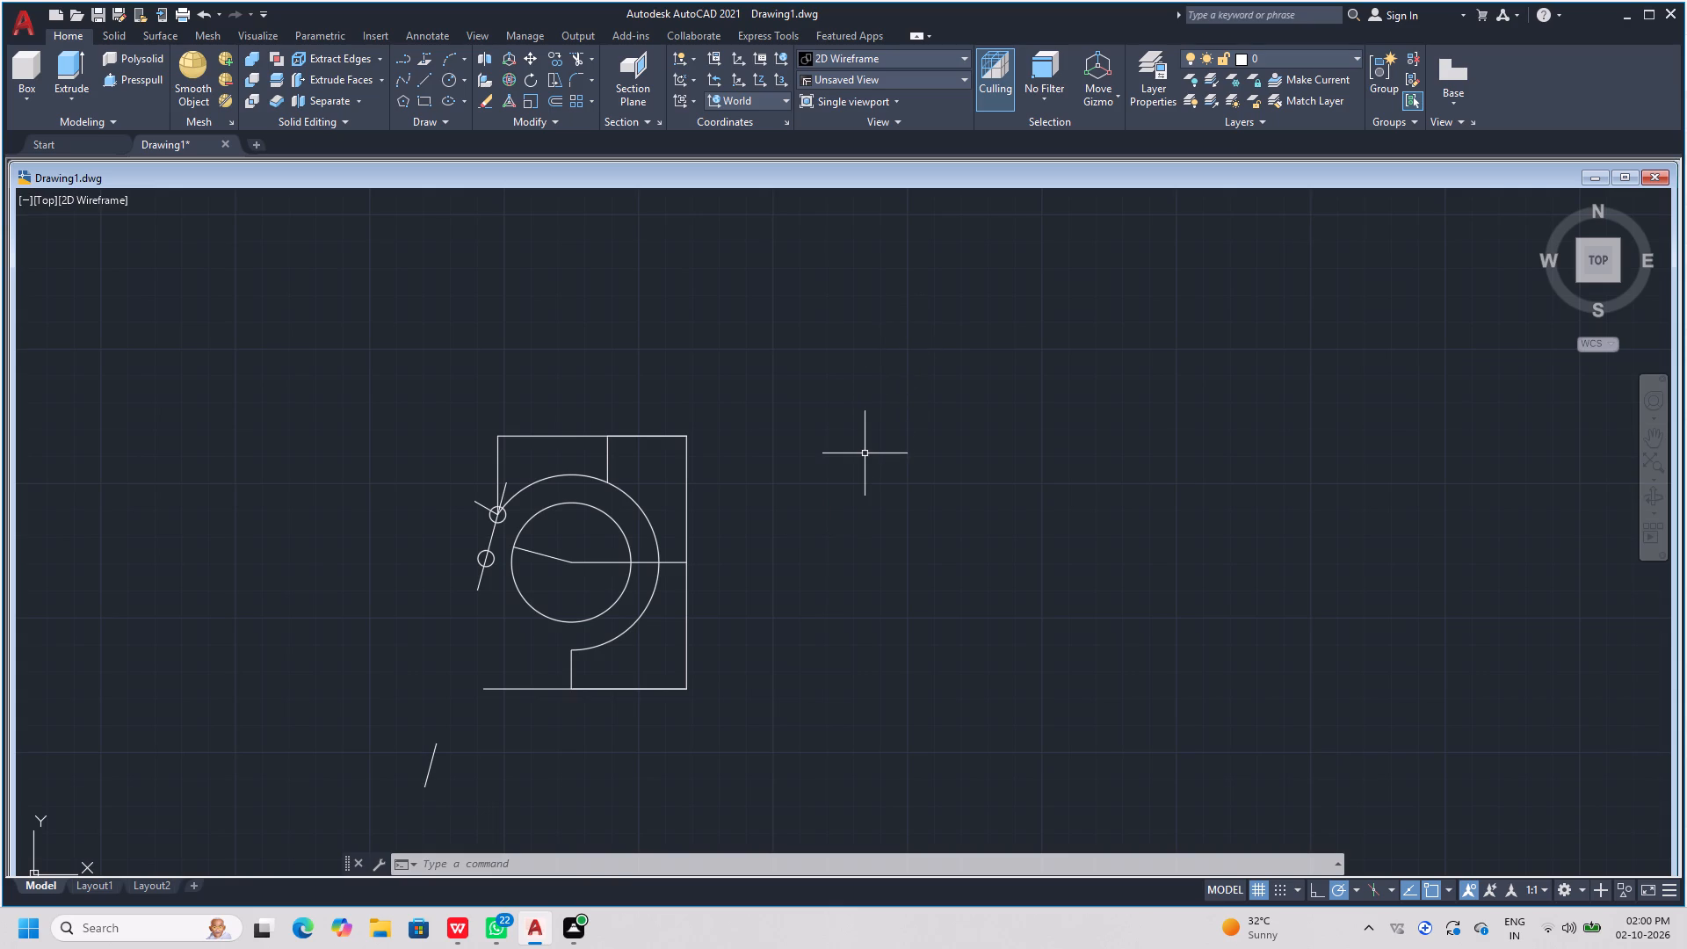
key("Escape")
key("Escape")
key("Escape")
Check the length of the profile's bottom edge with a trial dimension from its lower-right corner to its open left end.
key("d")
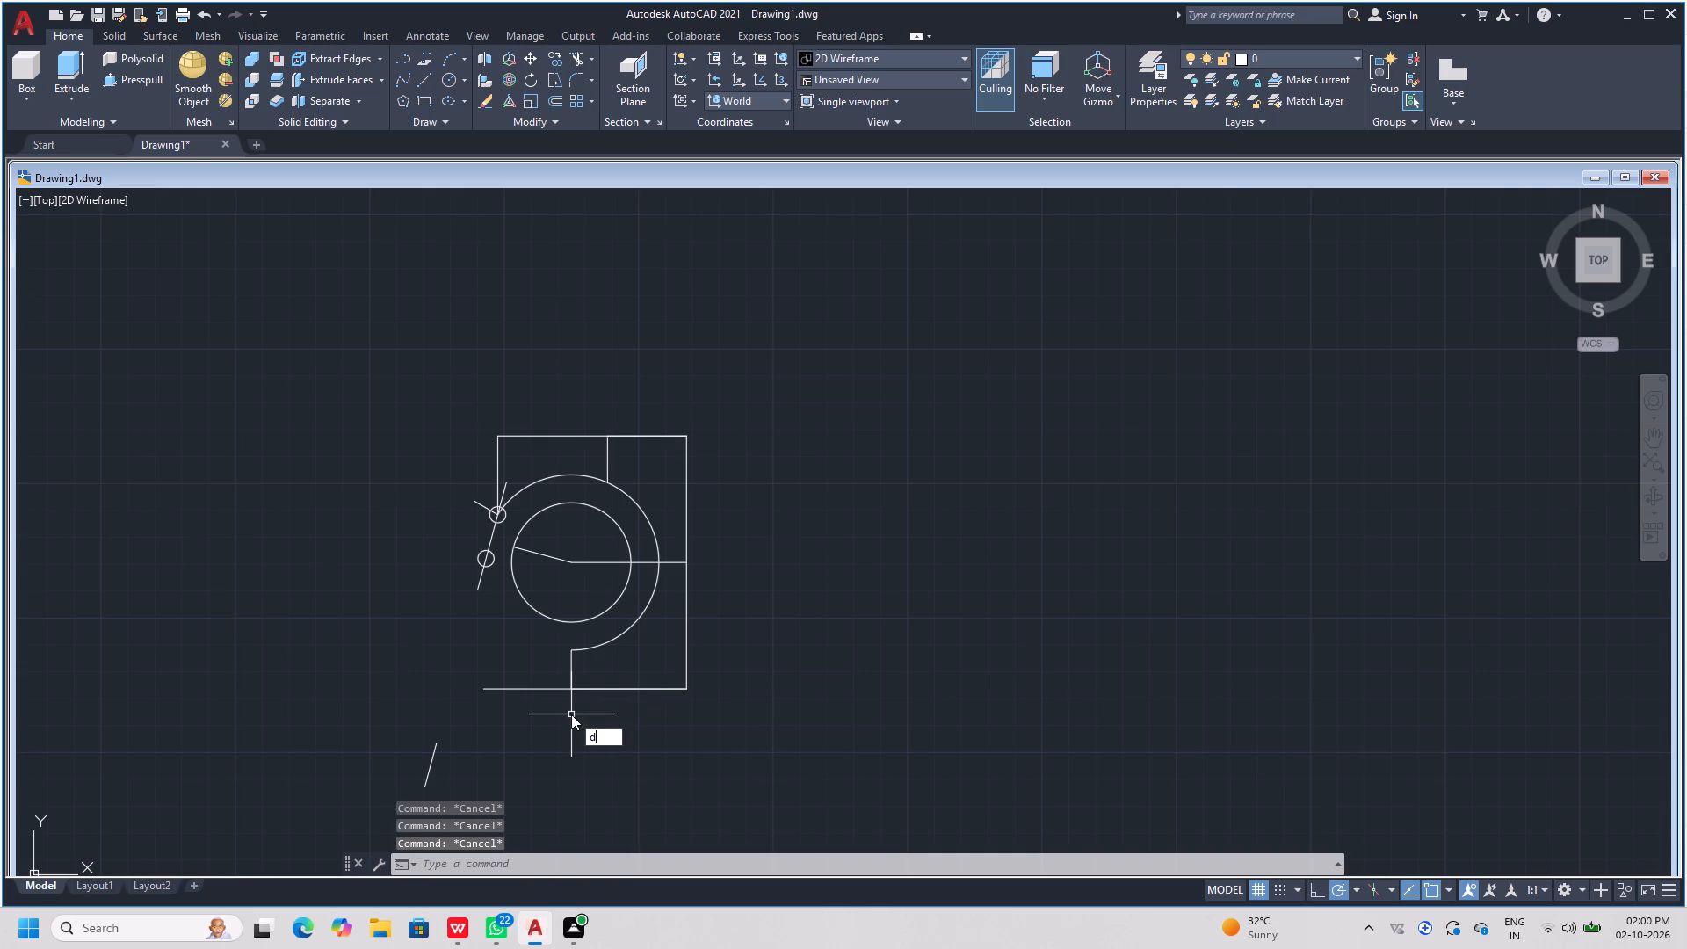
key("i")
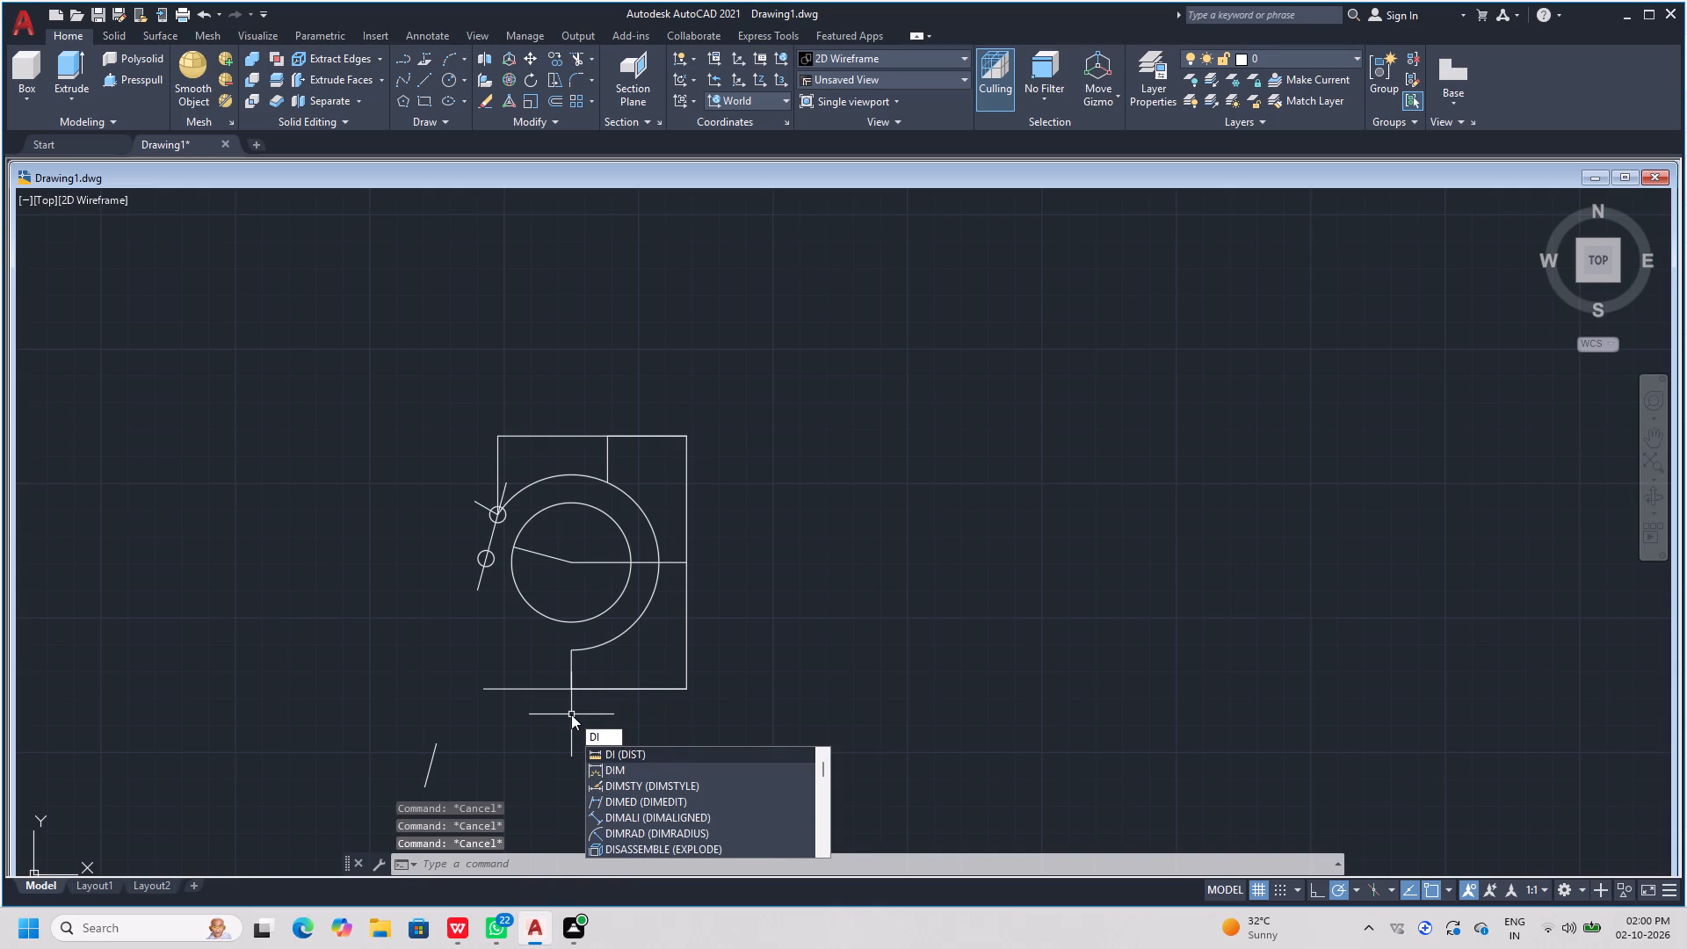
left_click(626, 772)
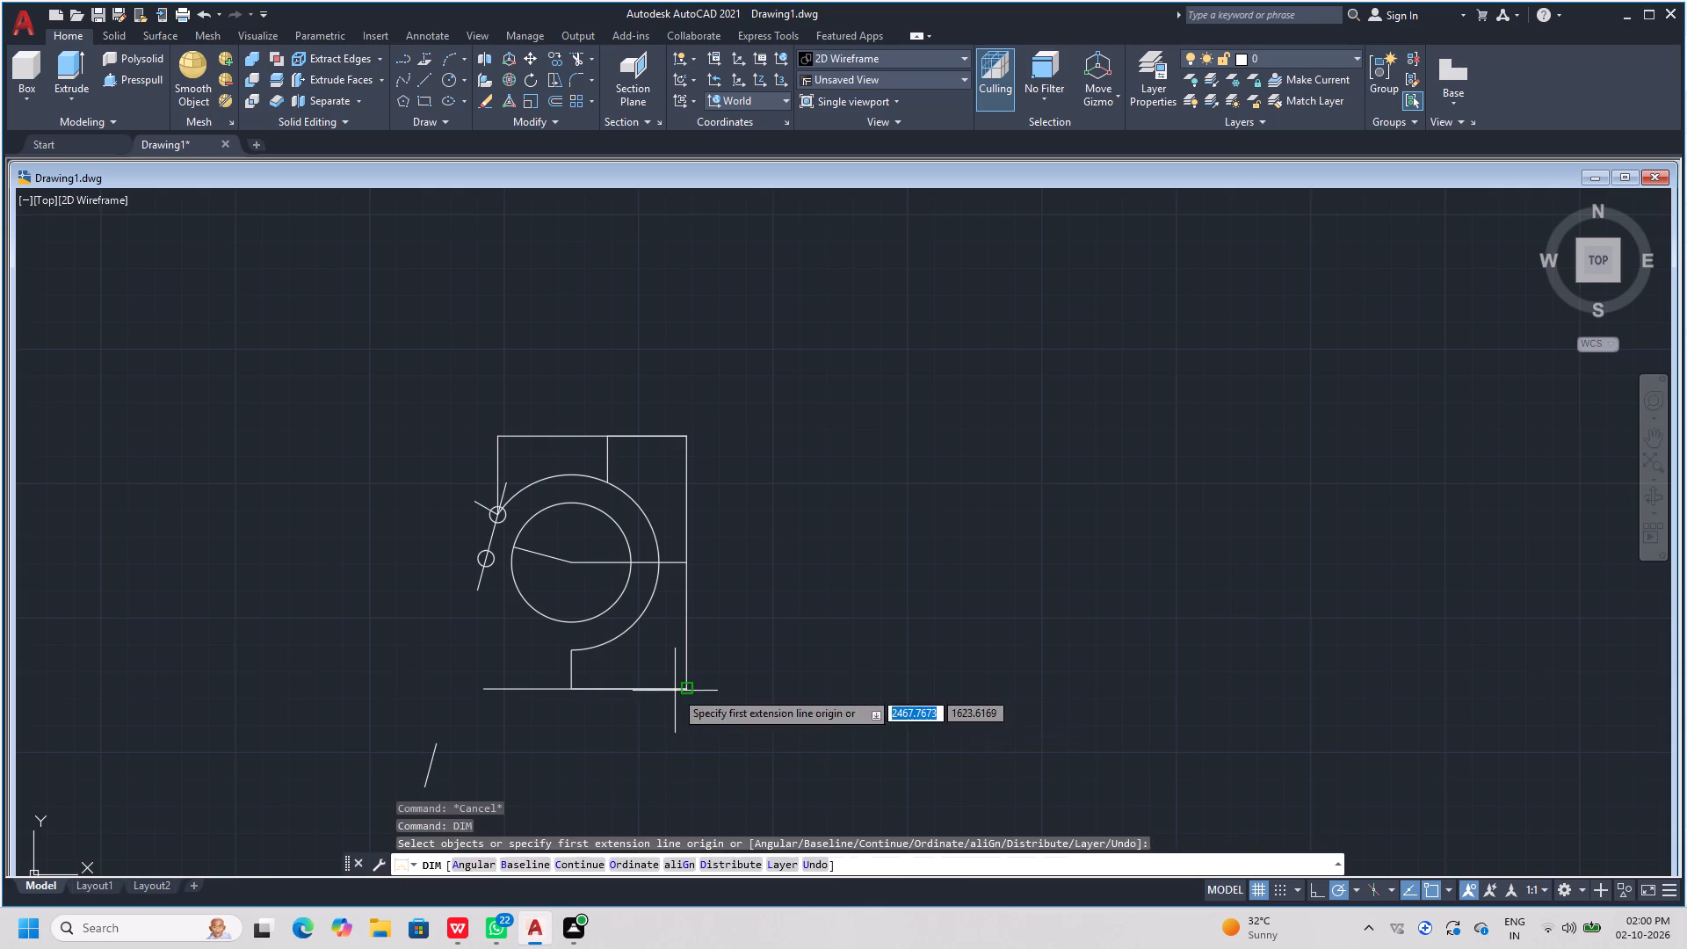
left_click(689, 688)
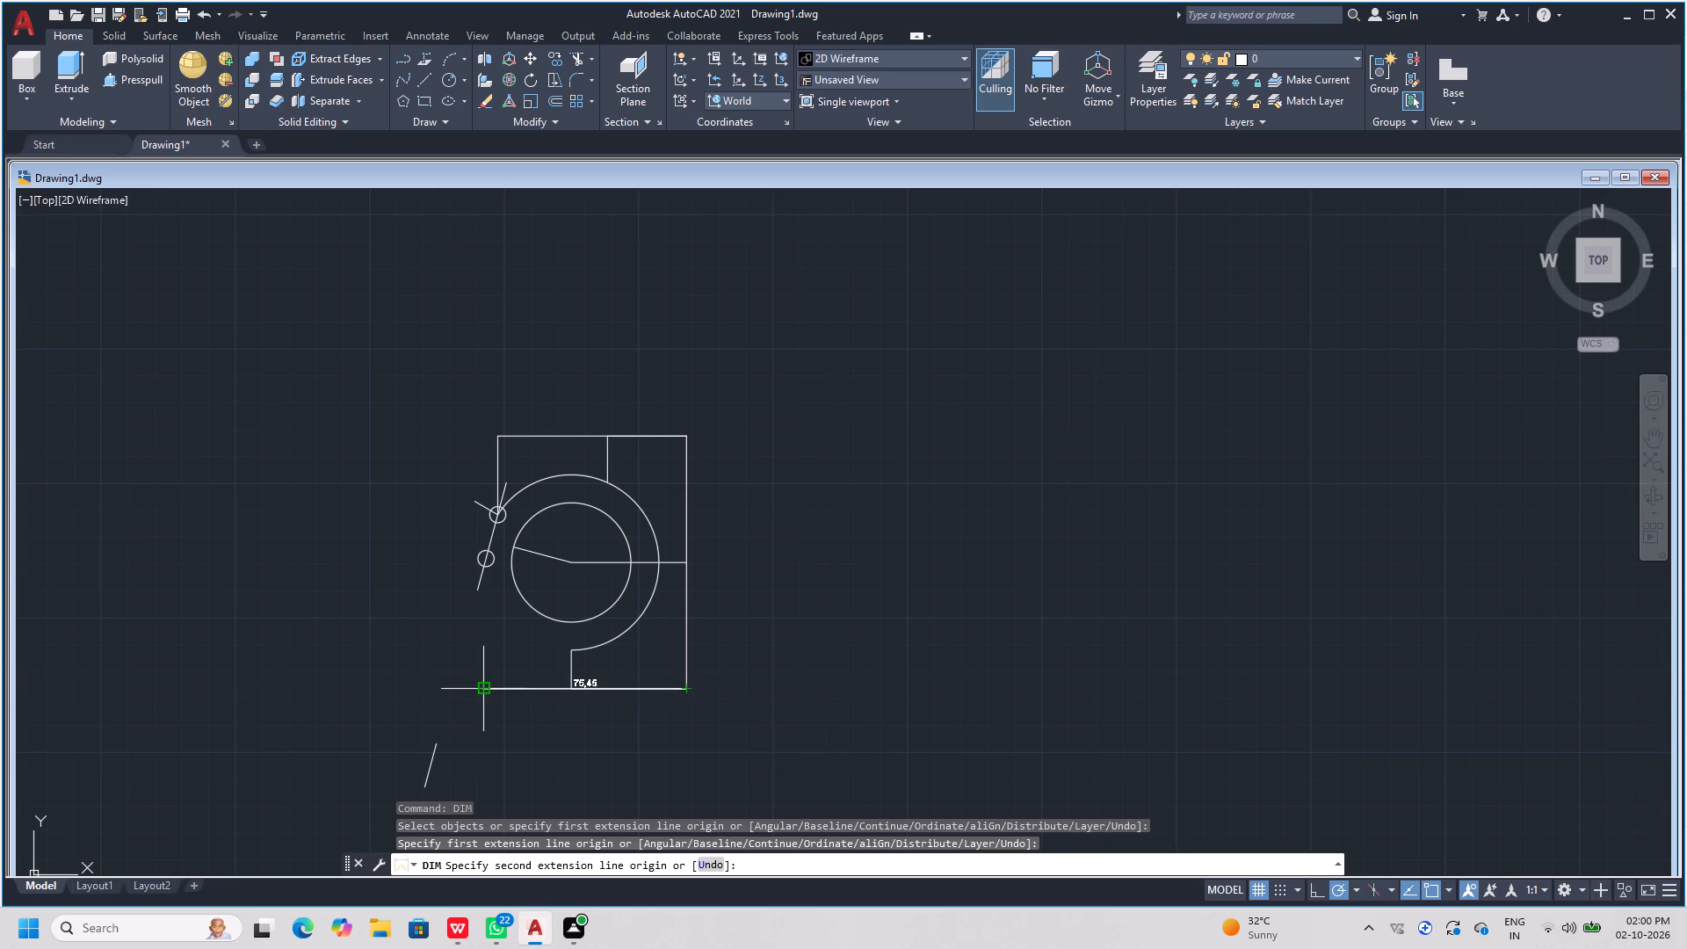
scroll(484, 692, "up", 1)
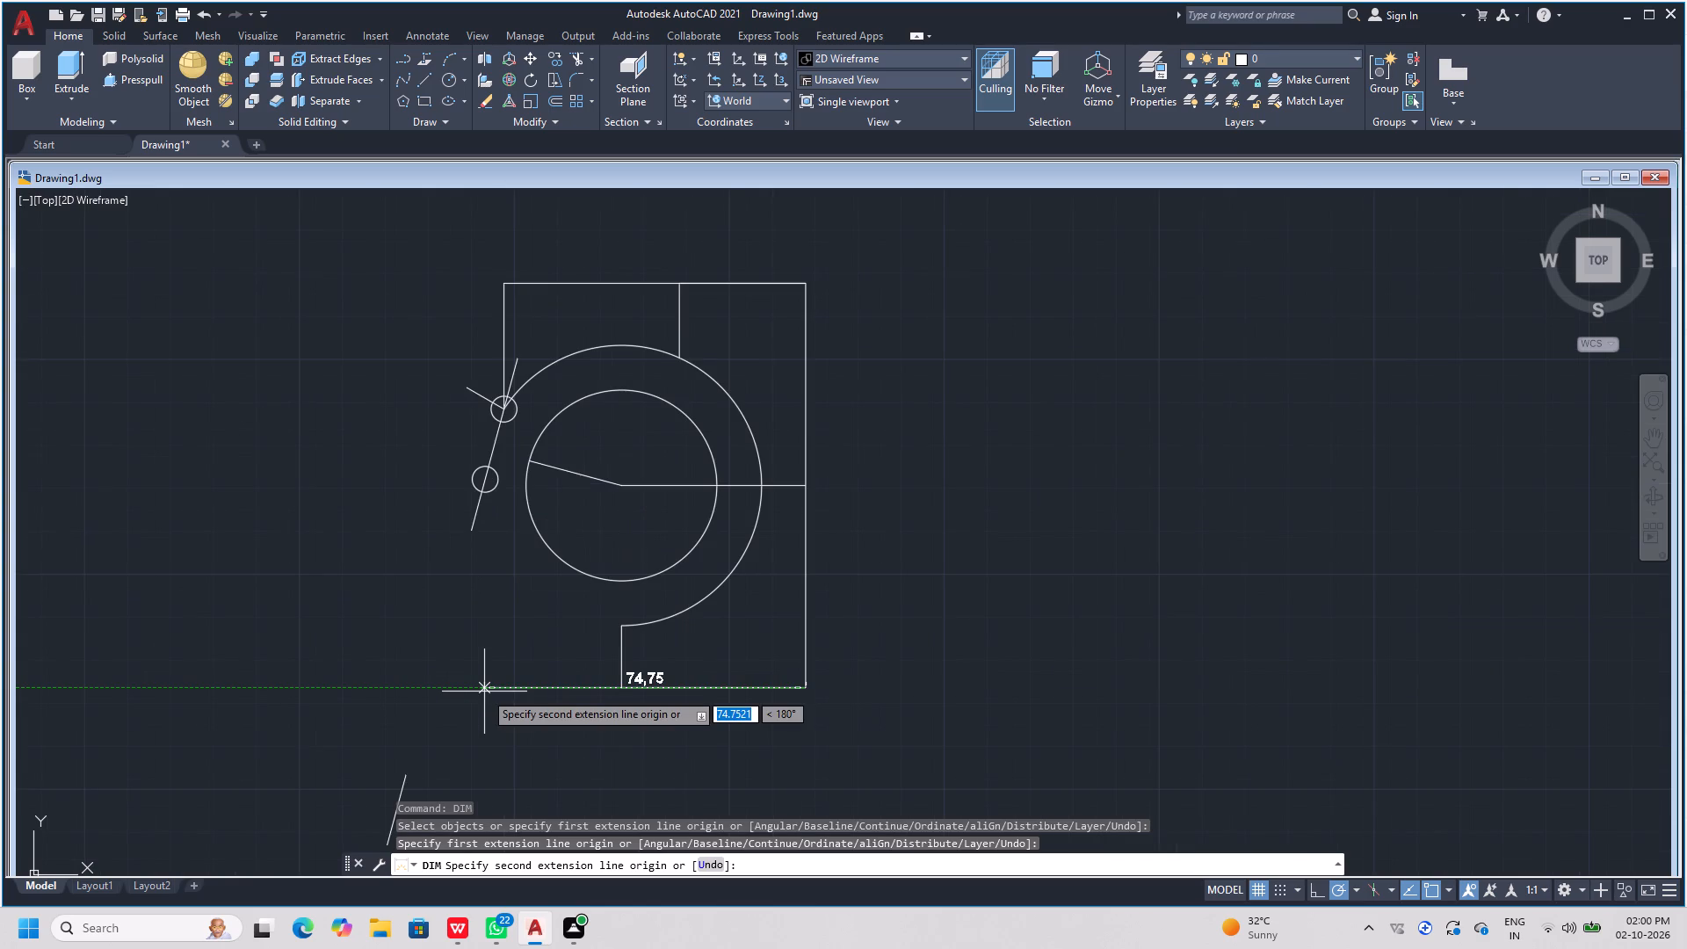
scroll(484, 692, "up", 1)
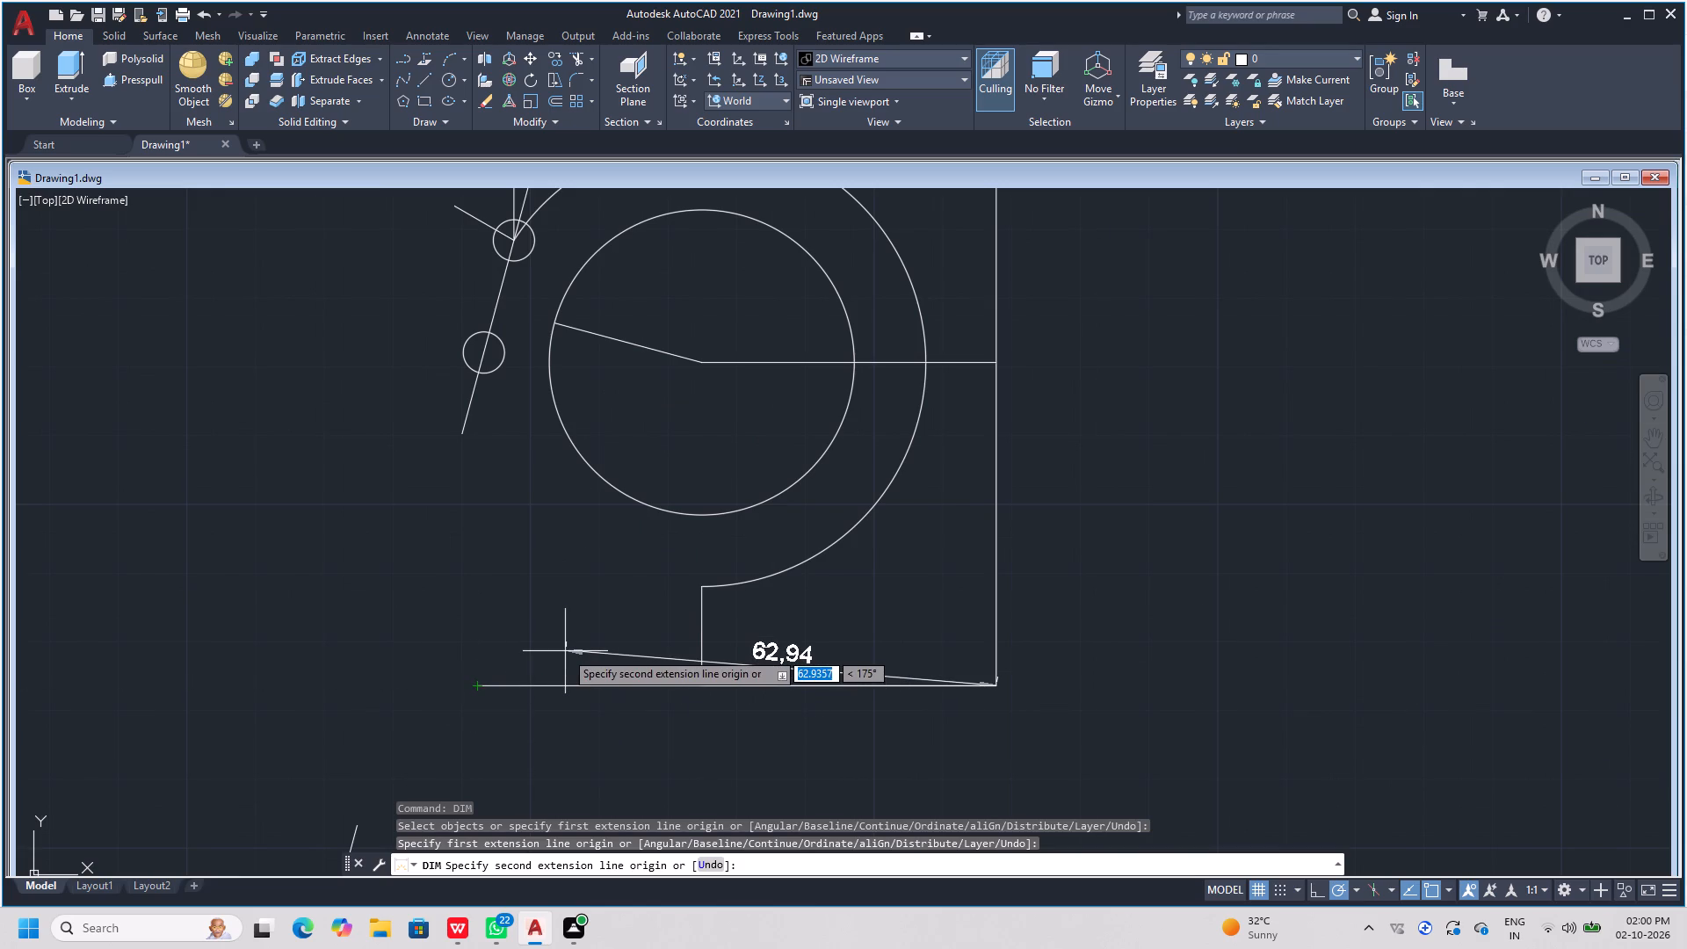
key("Escape")
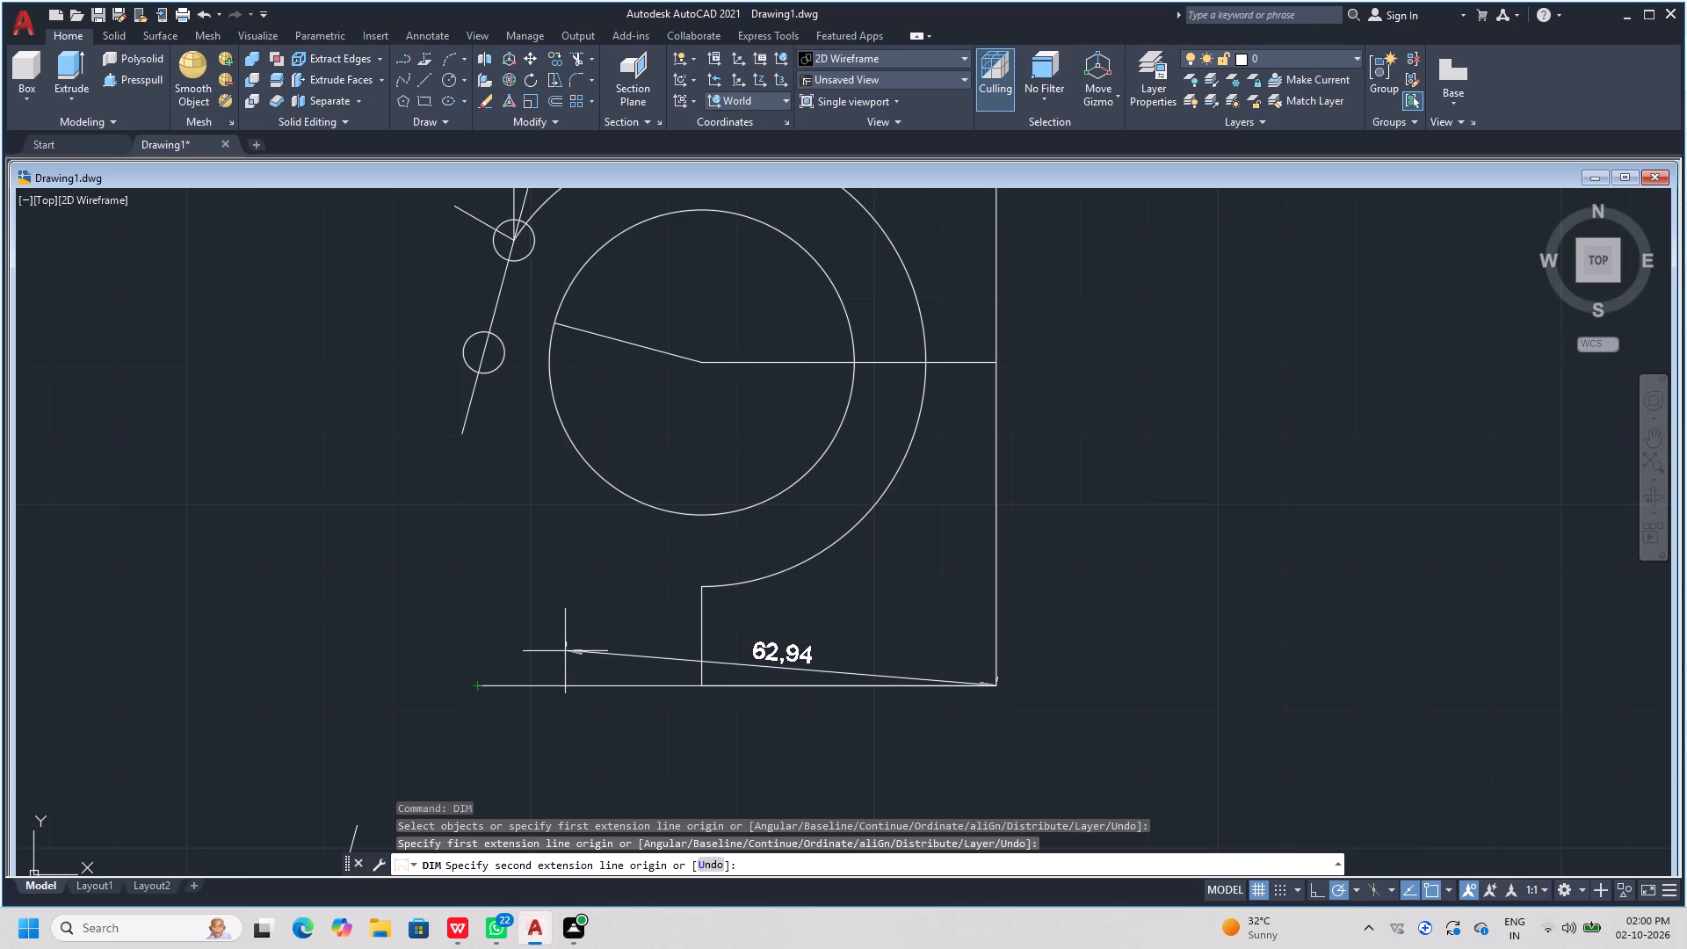
scroll(565, 651, "down", 1)
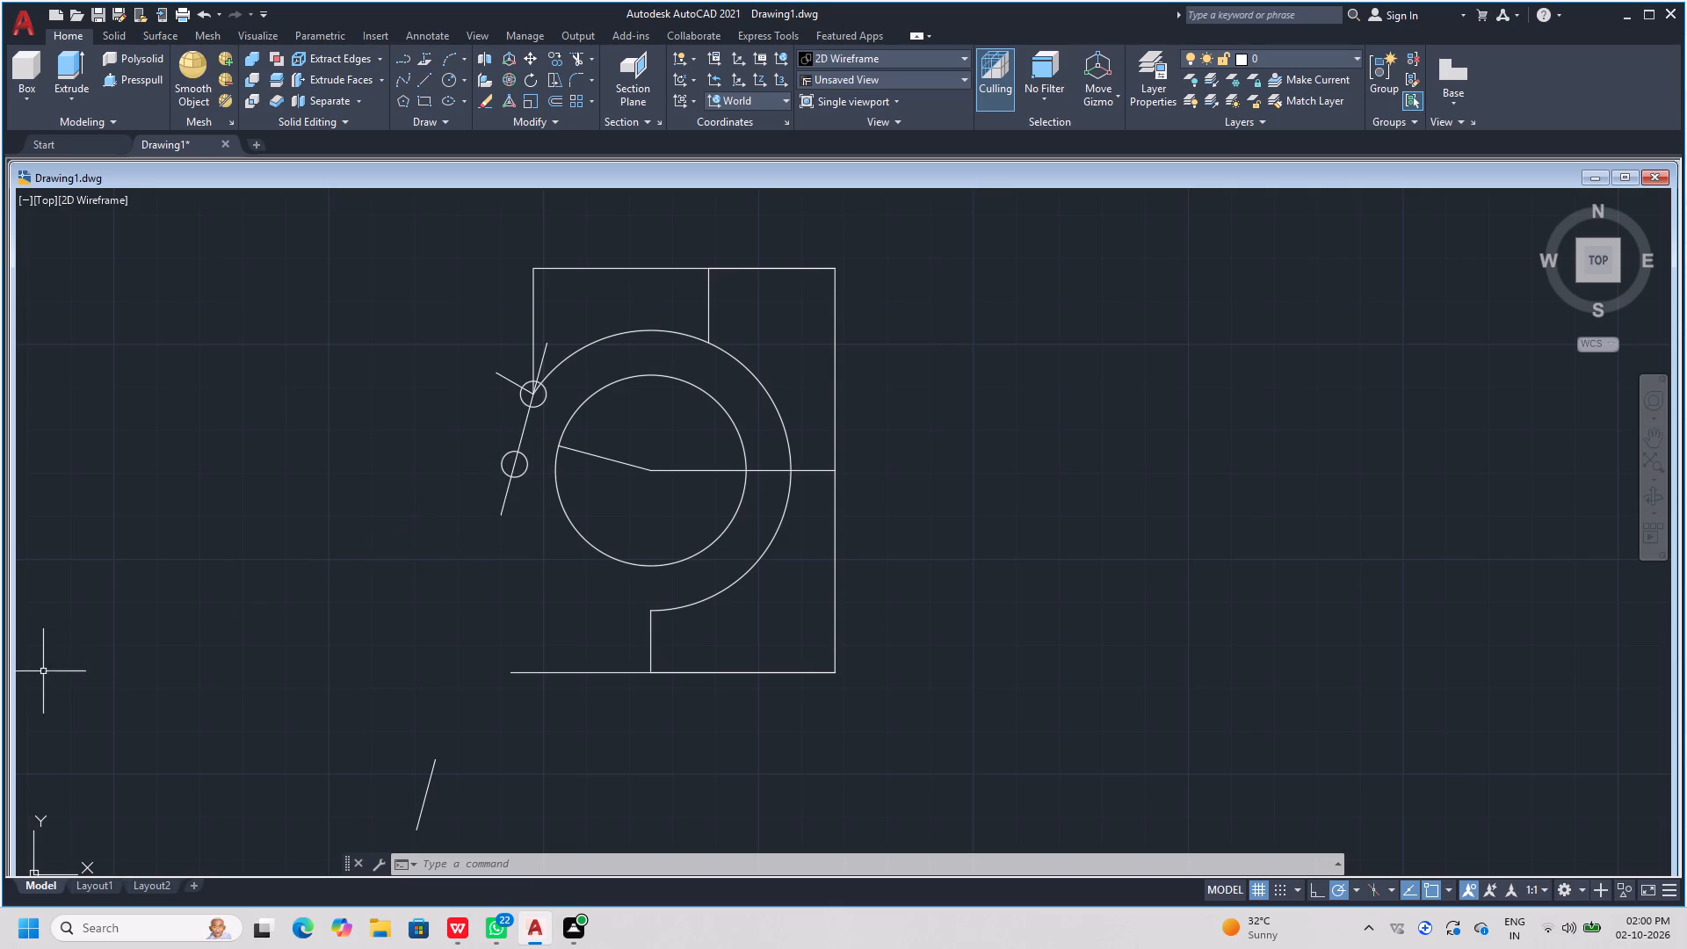
key("Escape")
key("Escape")
key("Escape")
Draw a line from the centre of the upper radius-3 circle down towards the lower radius-3 circle.
key("l")
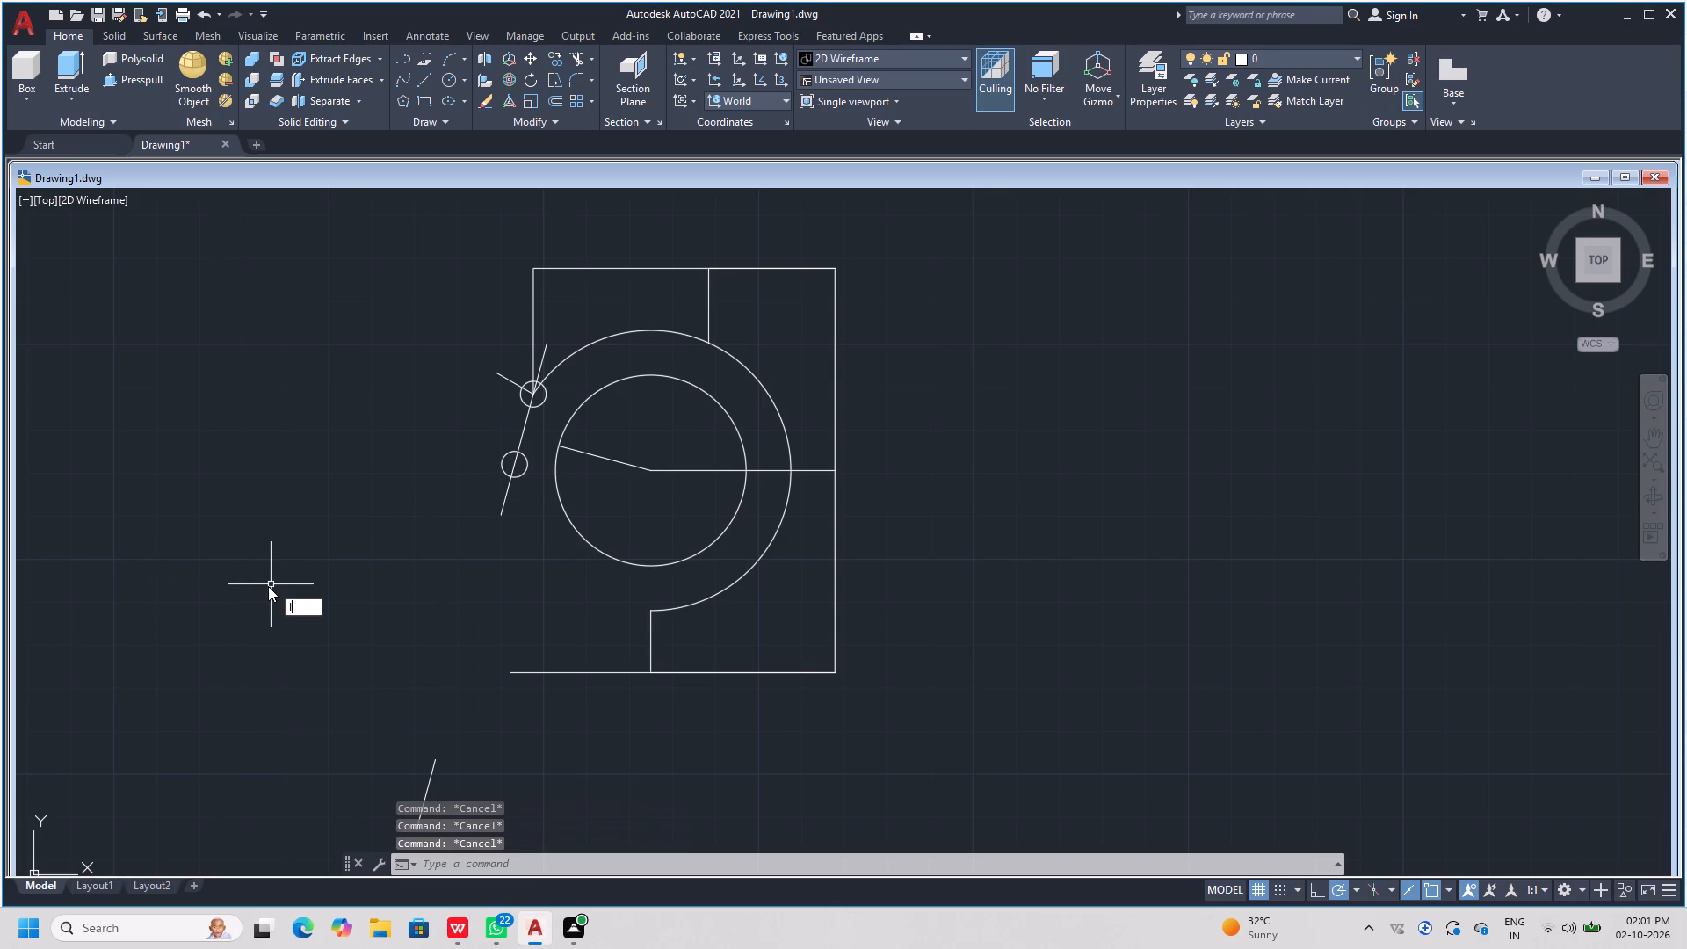
key("space")
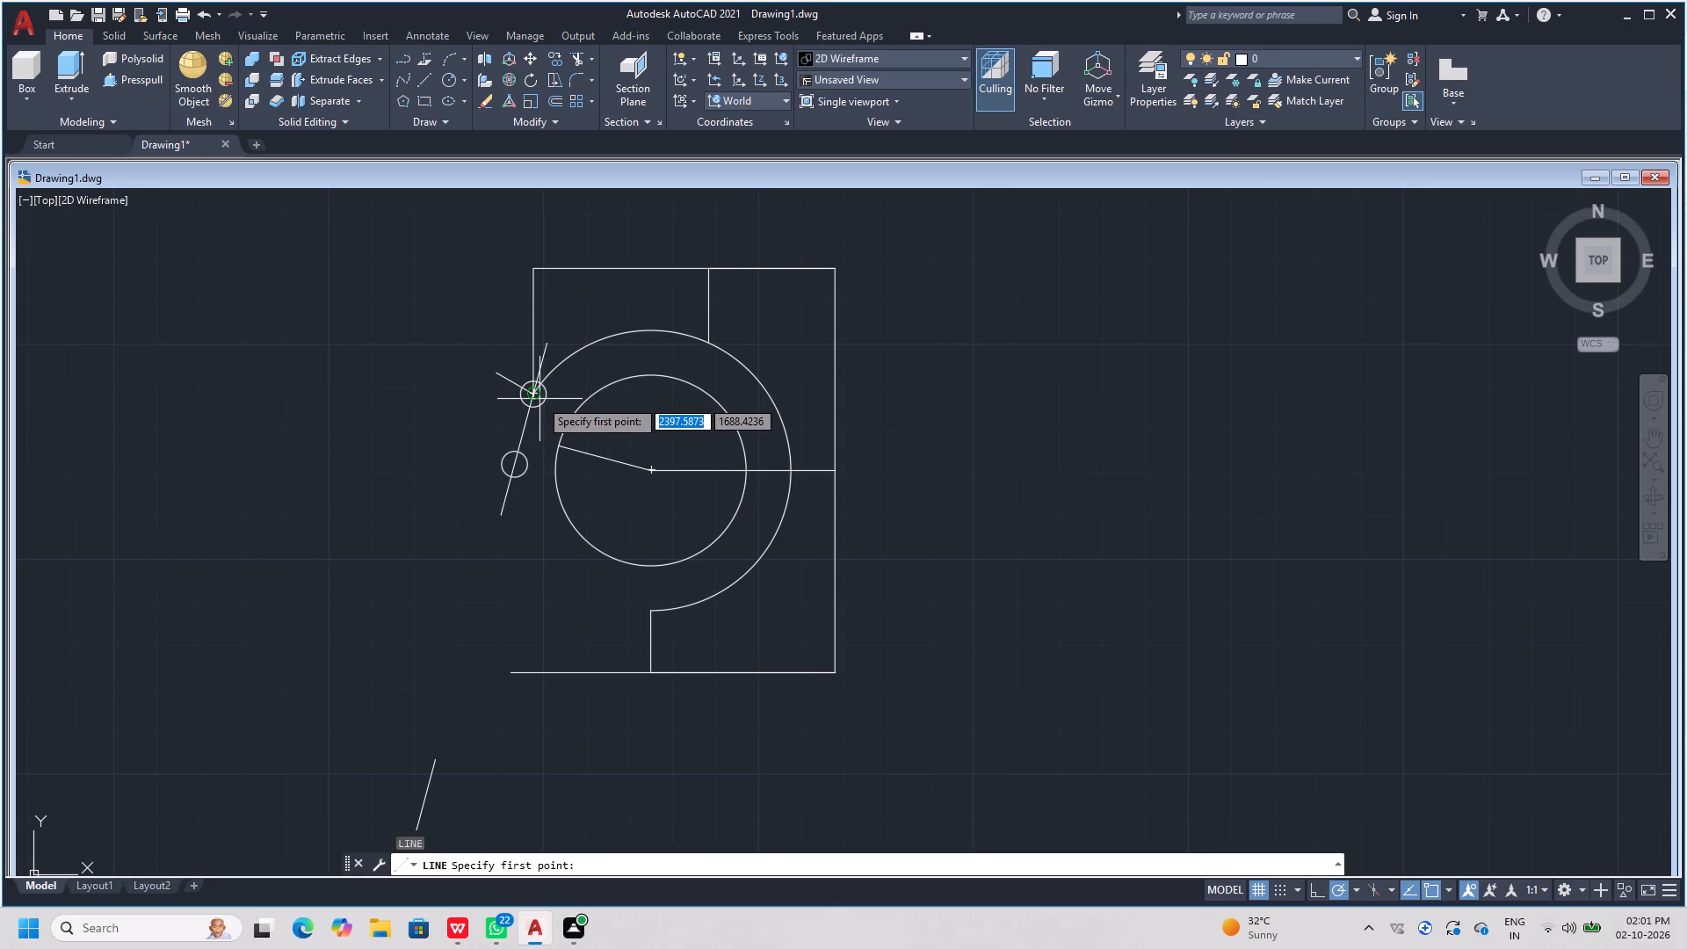
left_click(539, 394)
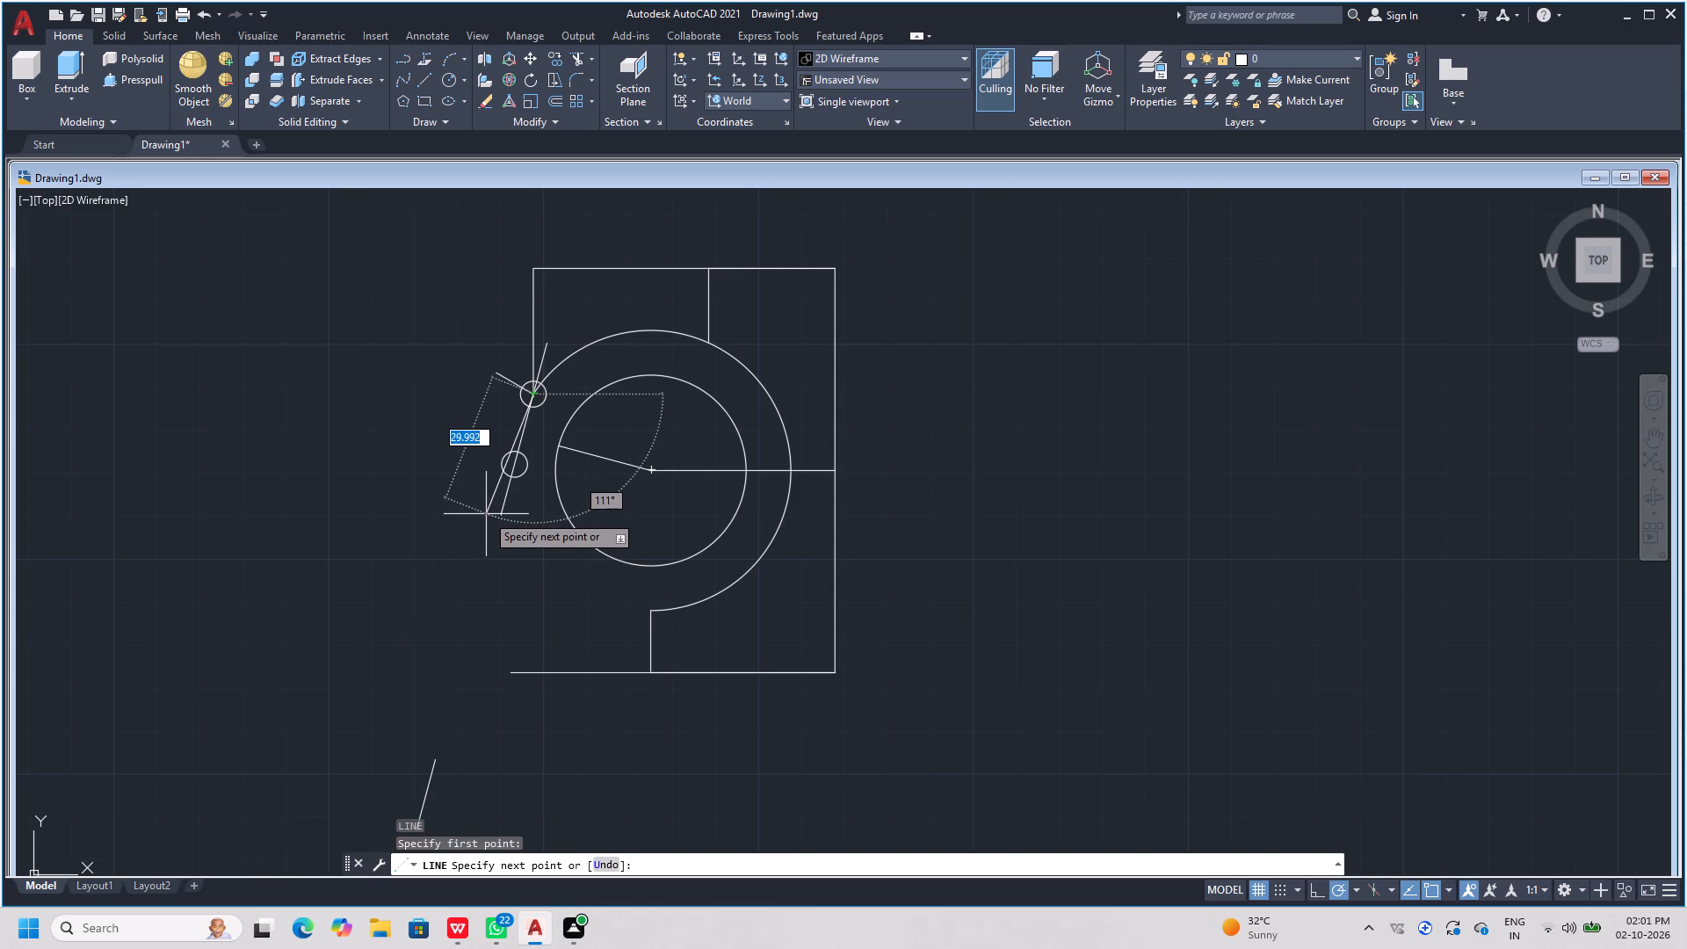
scroll(486, 514, "up", 2)
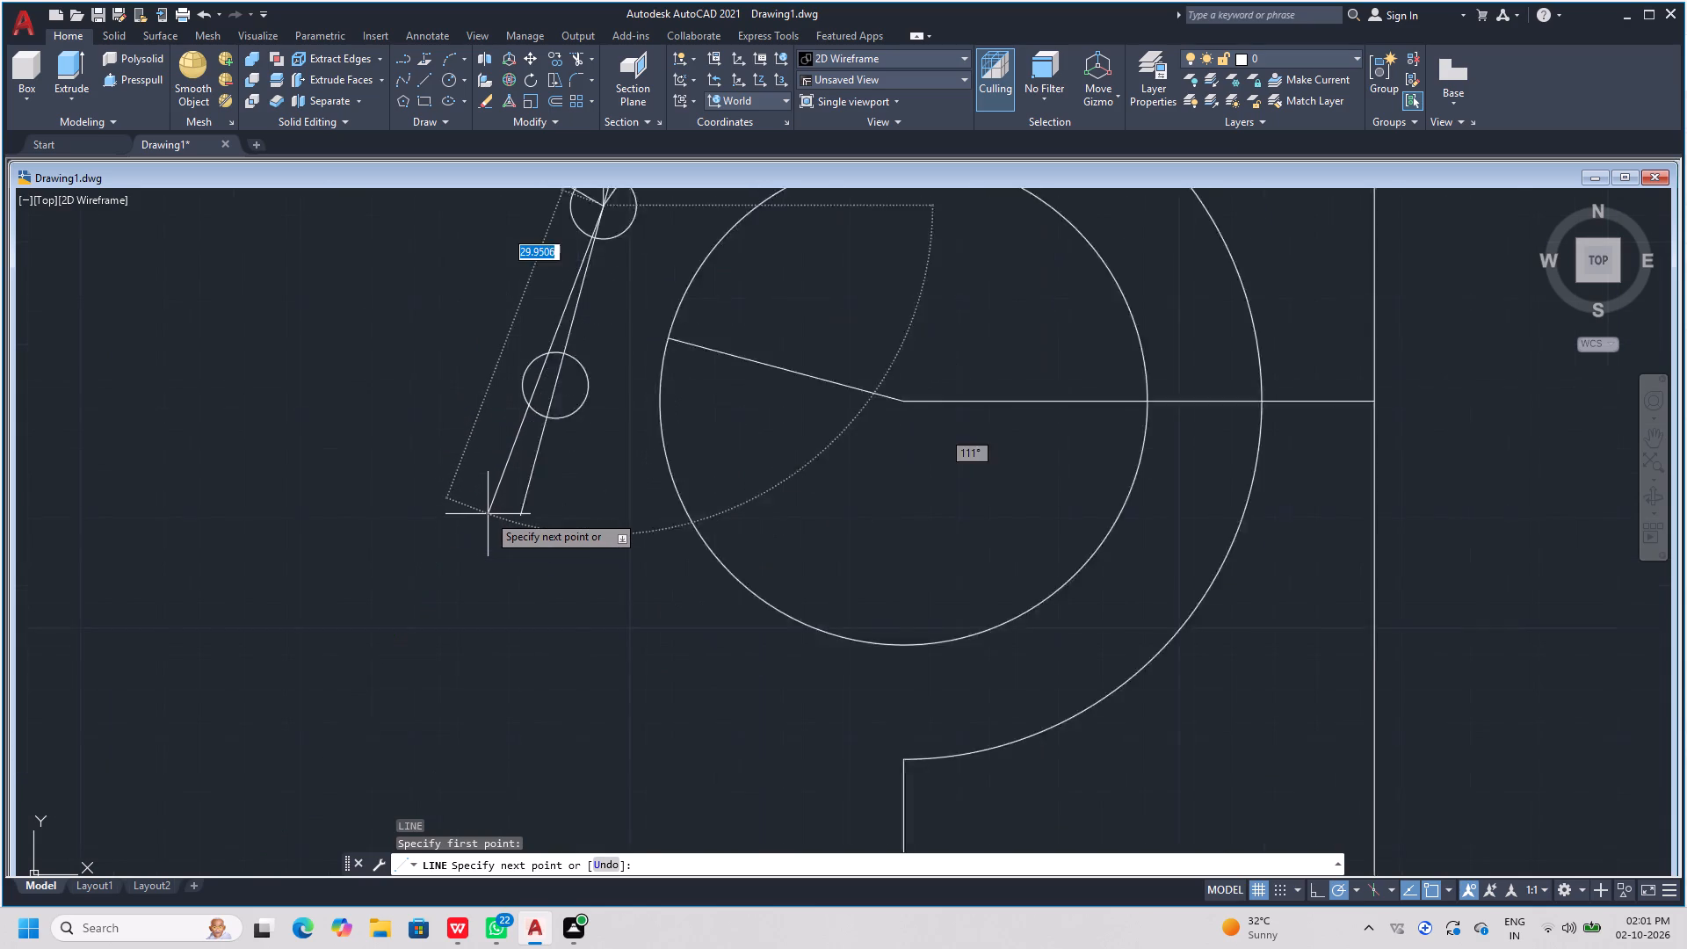
scroll(488, 514, "up", 3)
scroll(488, 511, "down", 3)
scroll(552, 361, "up", 3)
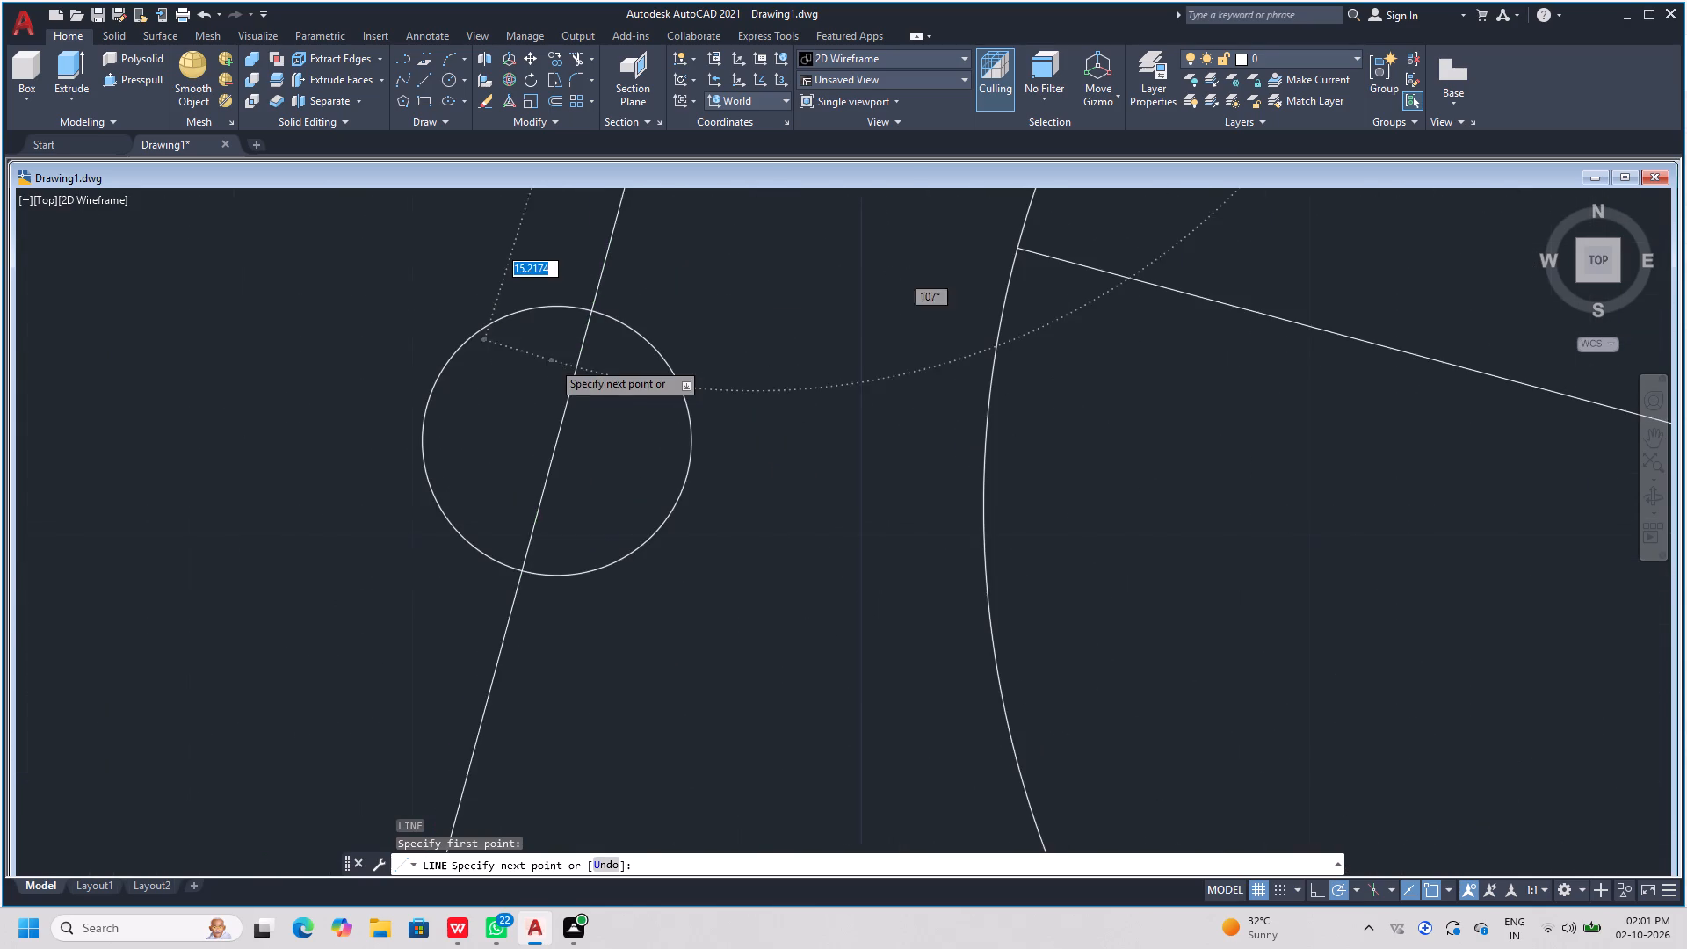
scroll(552, 361, "up", 2)
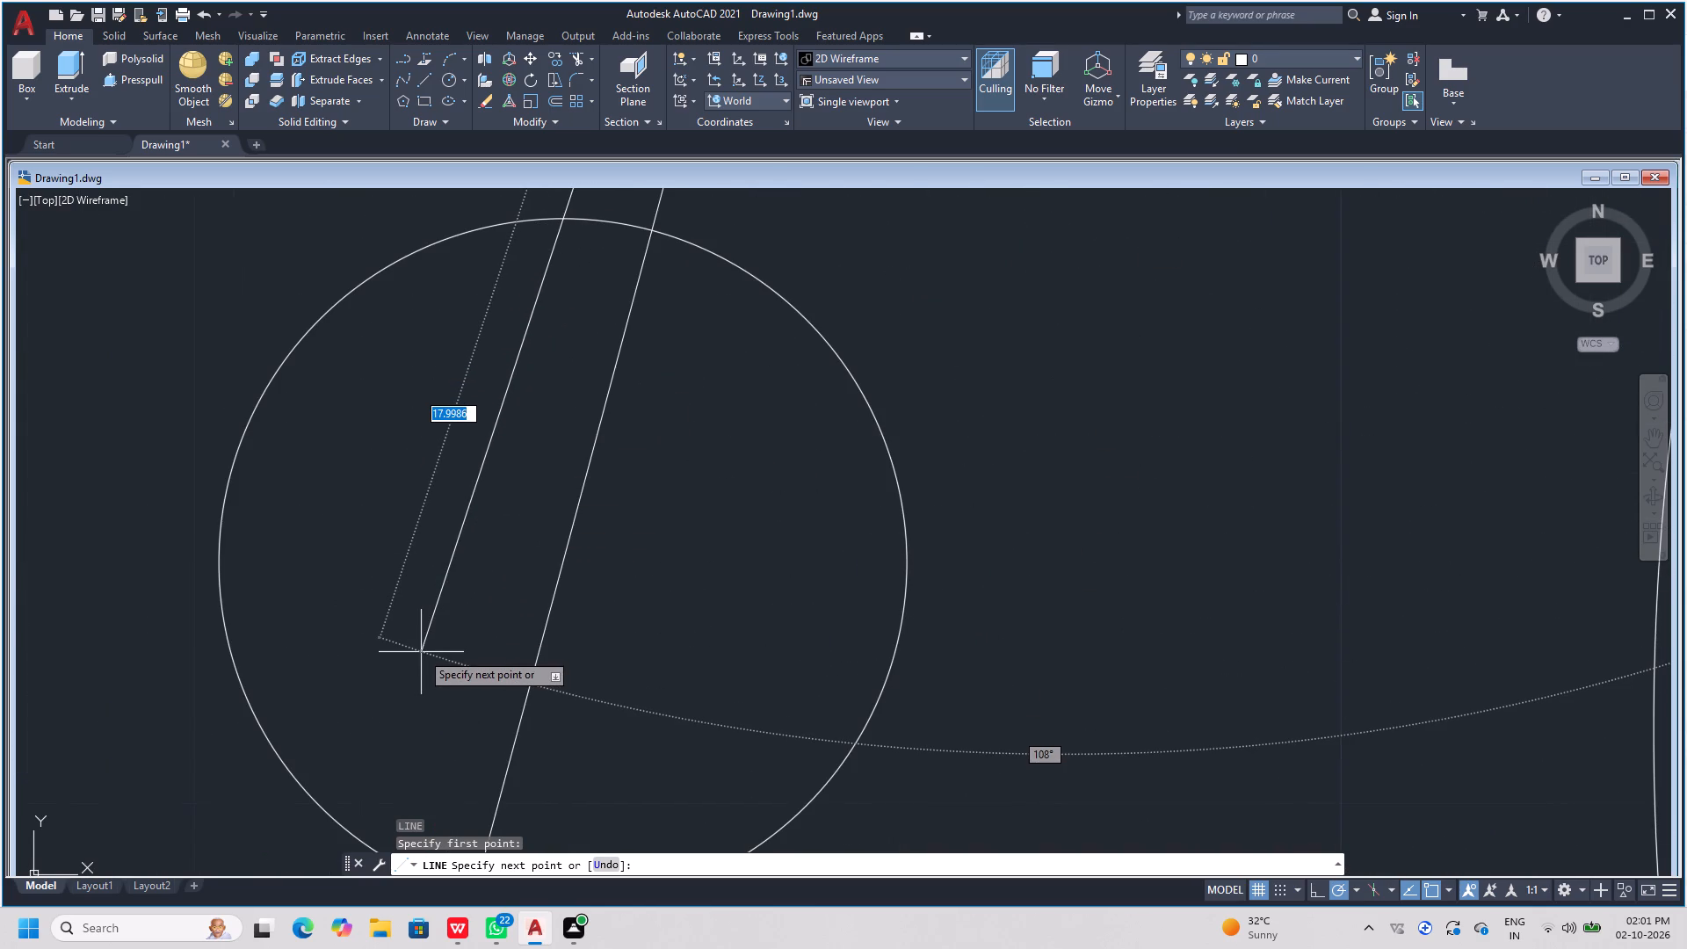
scroll(421, 652, "up", 1)
scroll(421, 652, "down", 1)
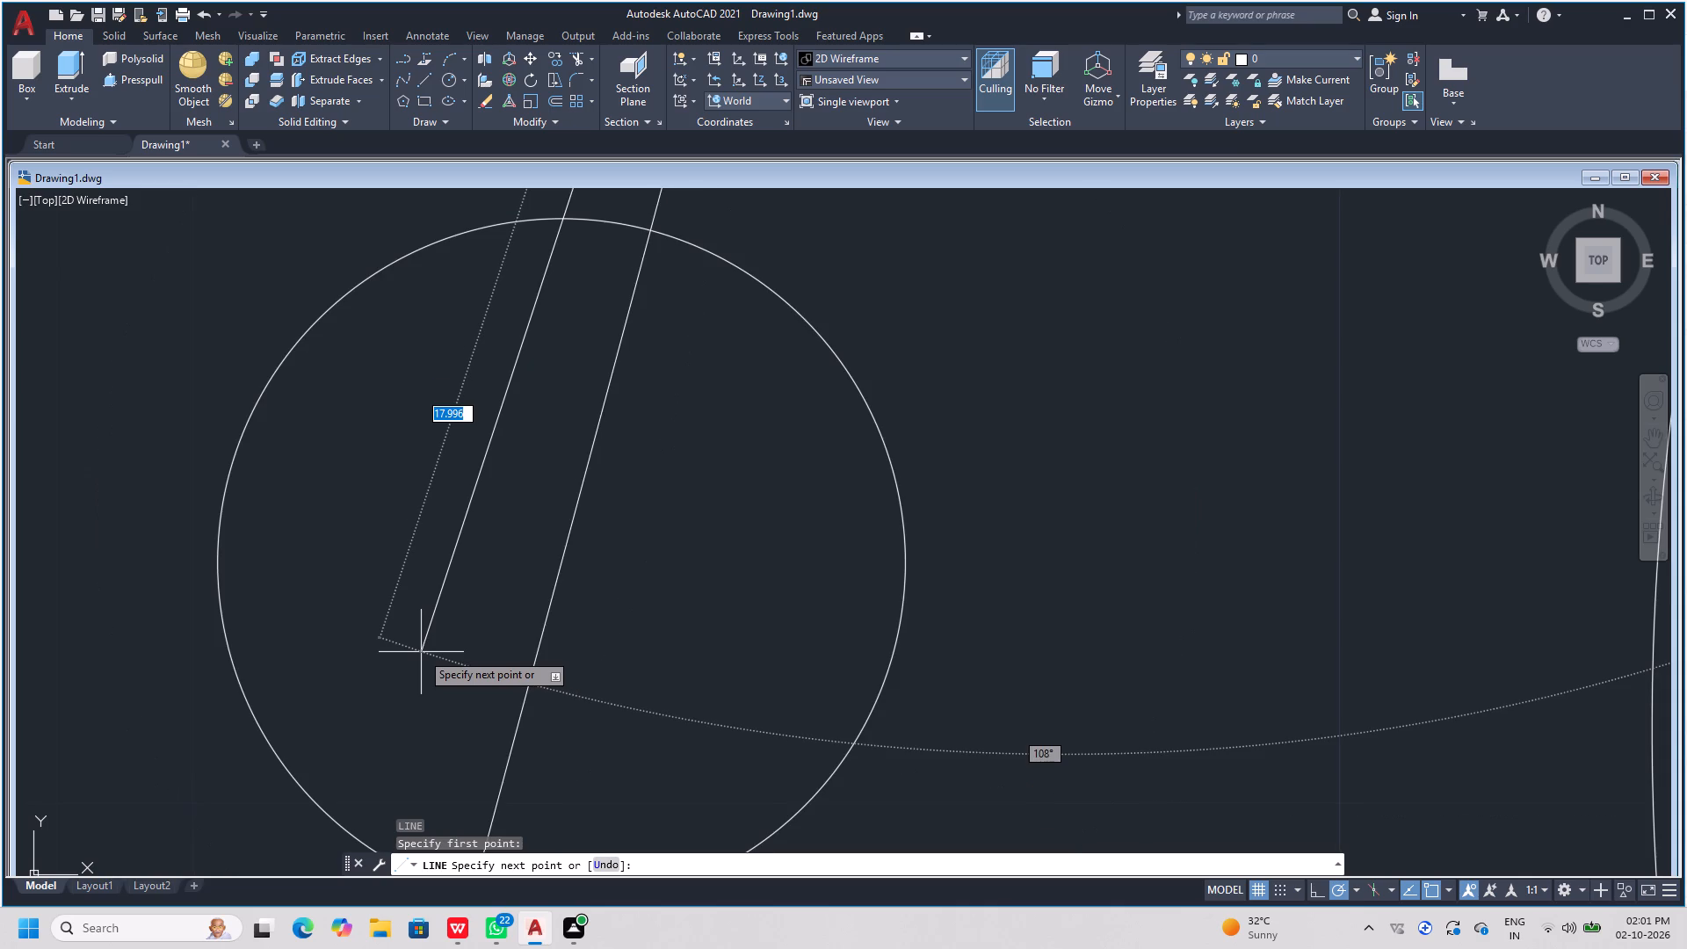
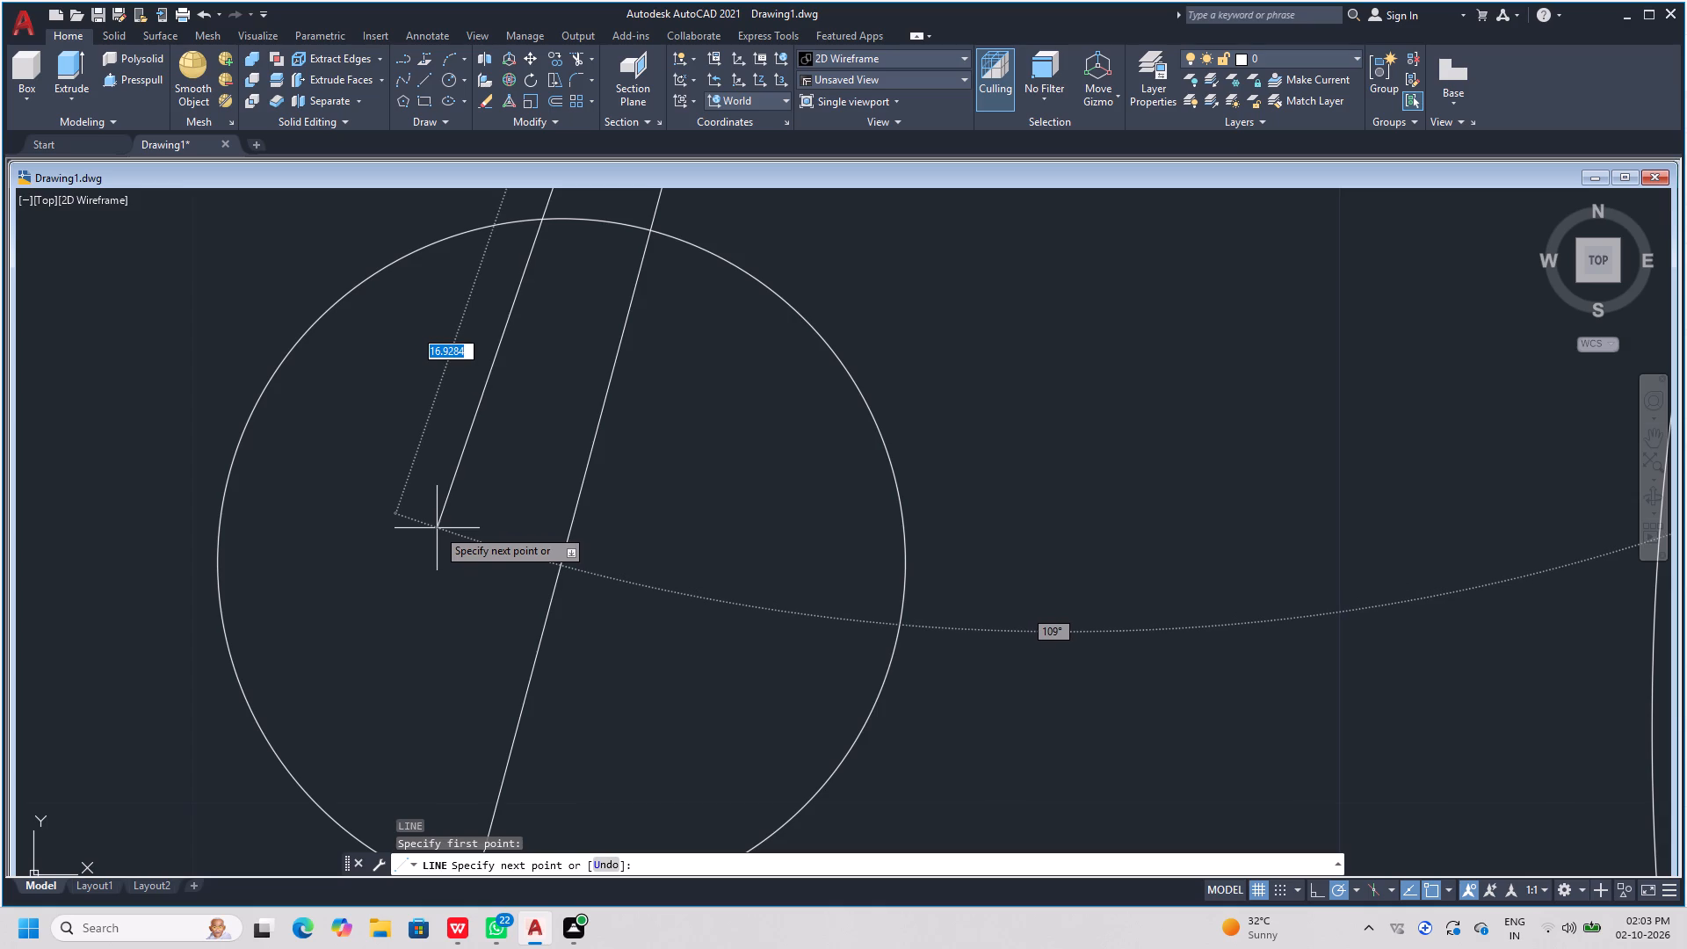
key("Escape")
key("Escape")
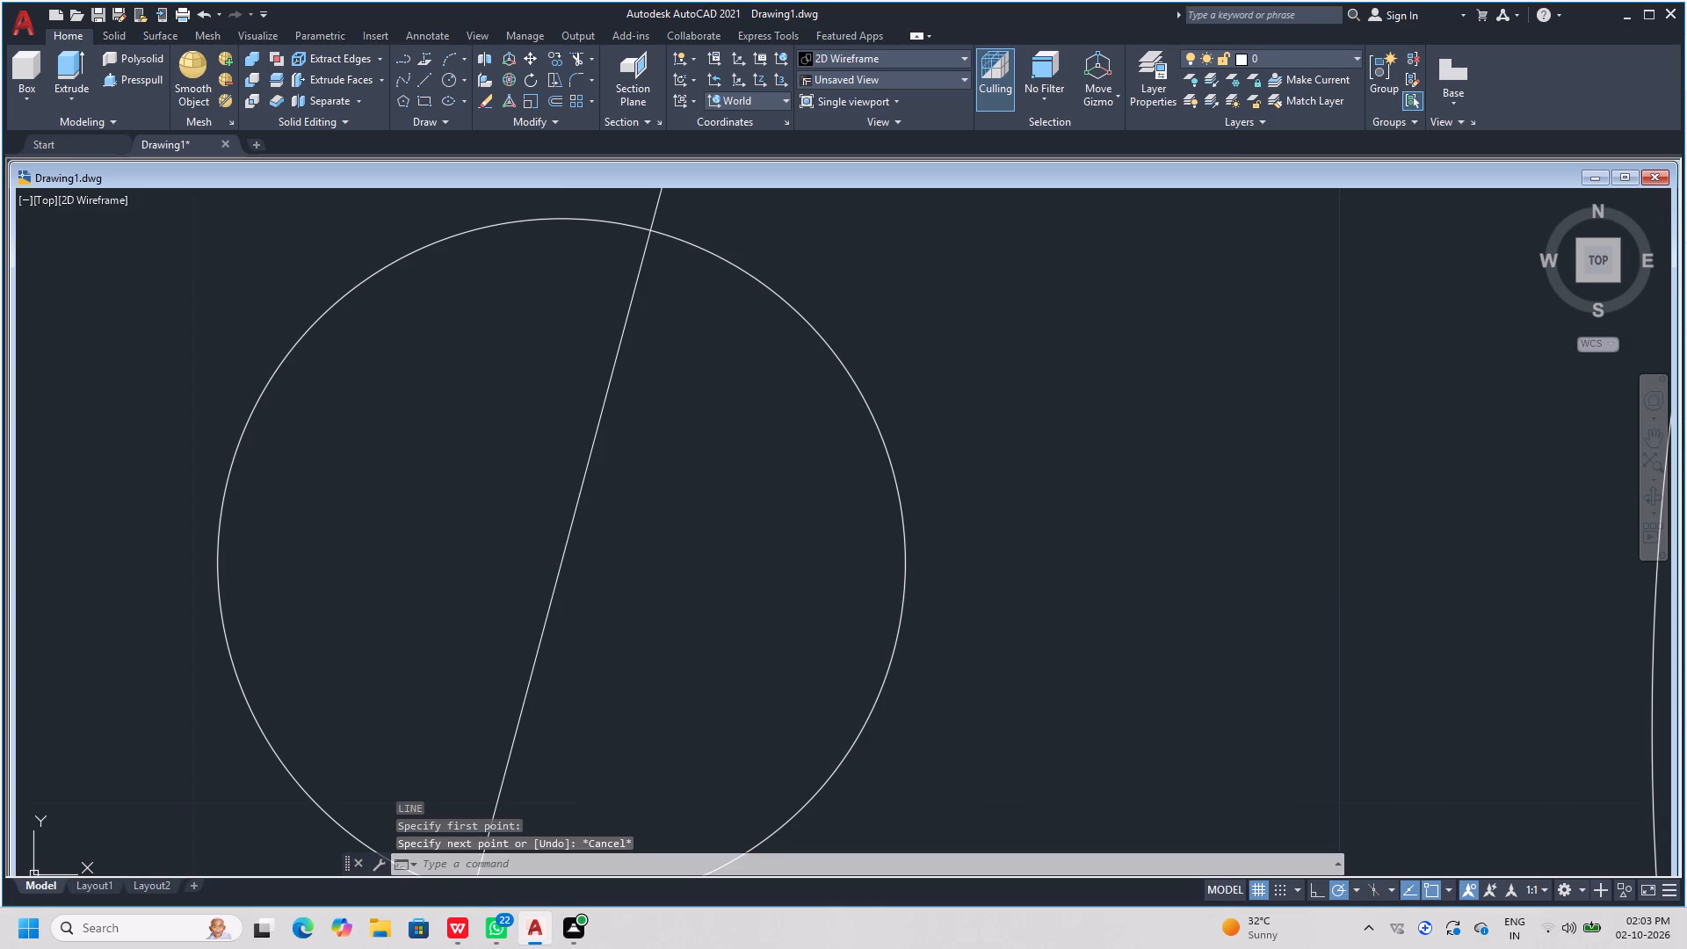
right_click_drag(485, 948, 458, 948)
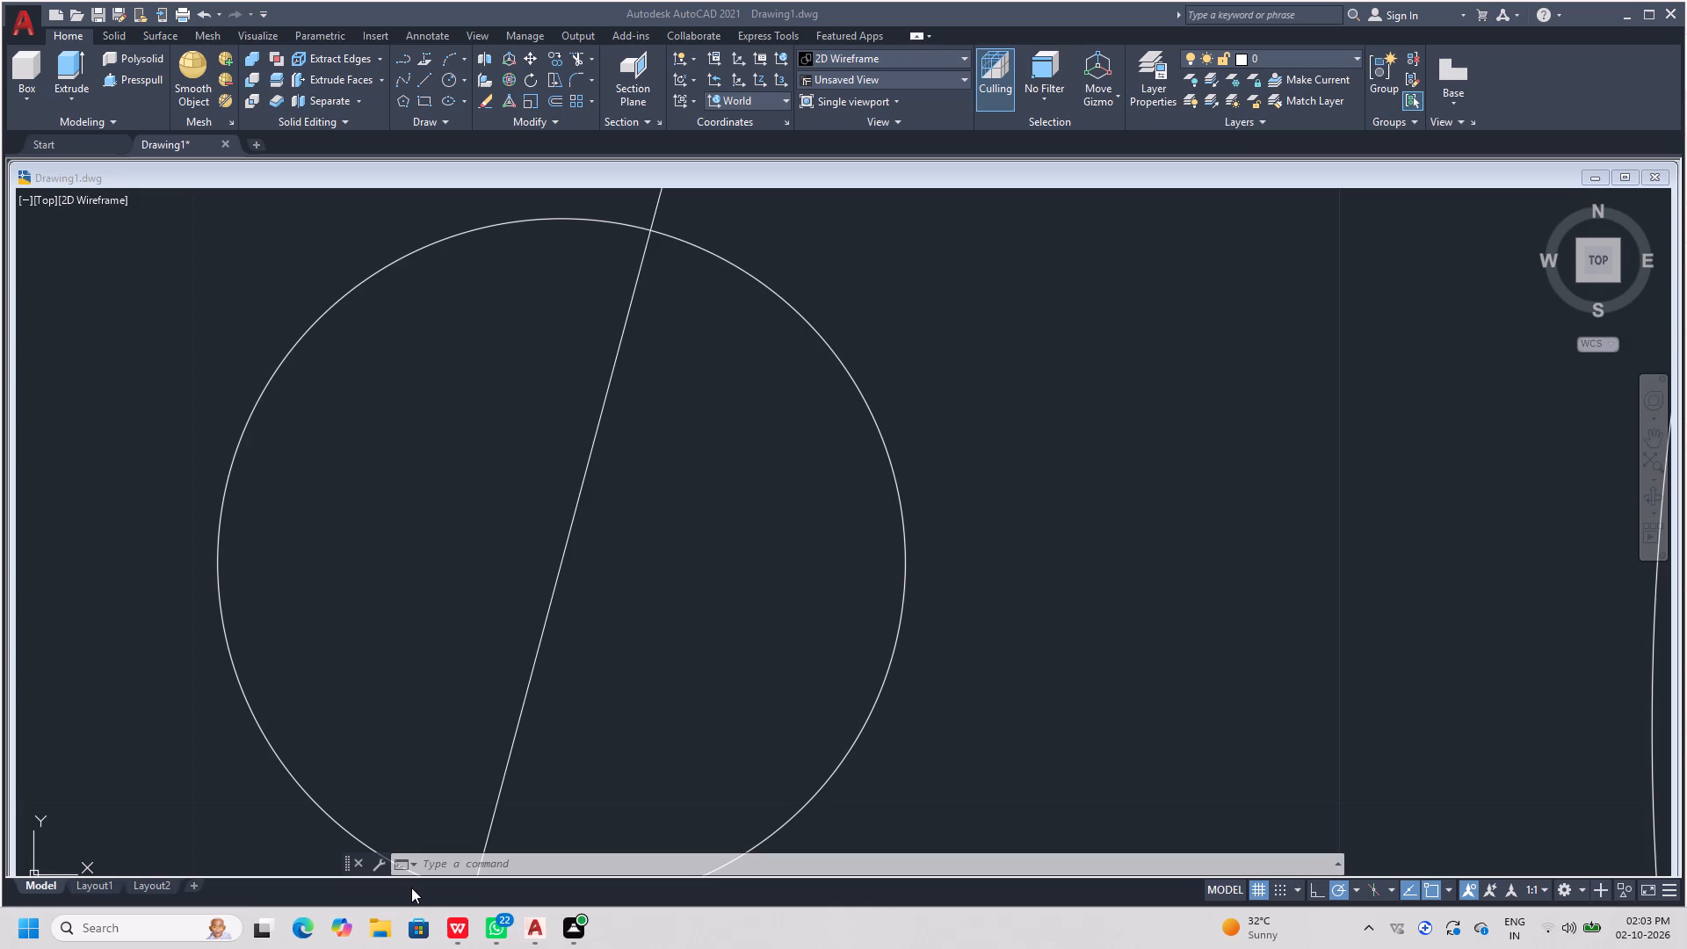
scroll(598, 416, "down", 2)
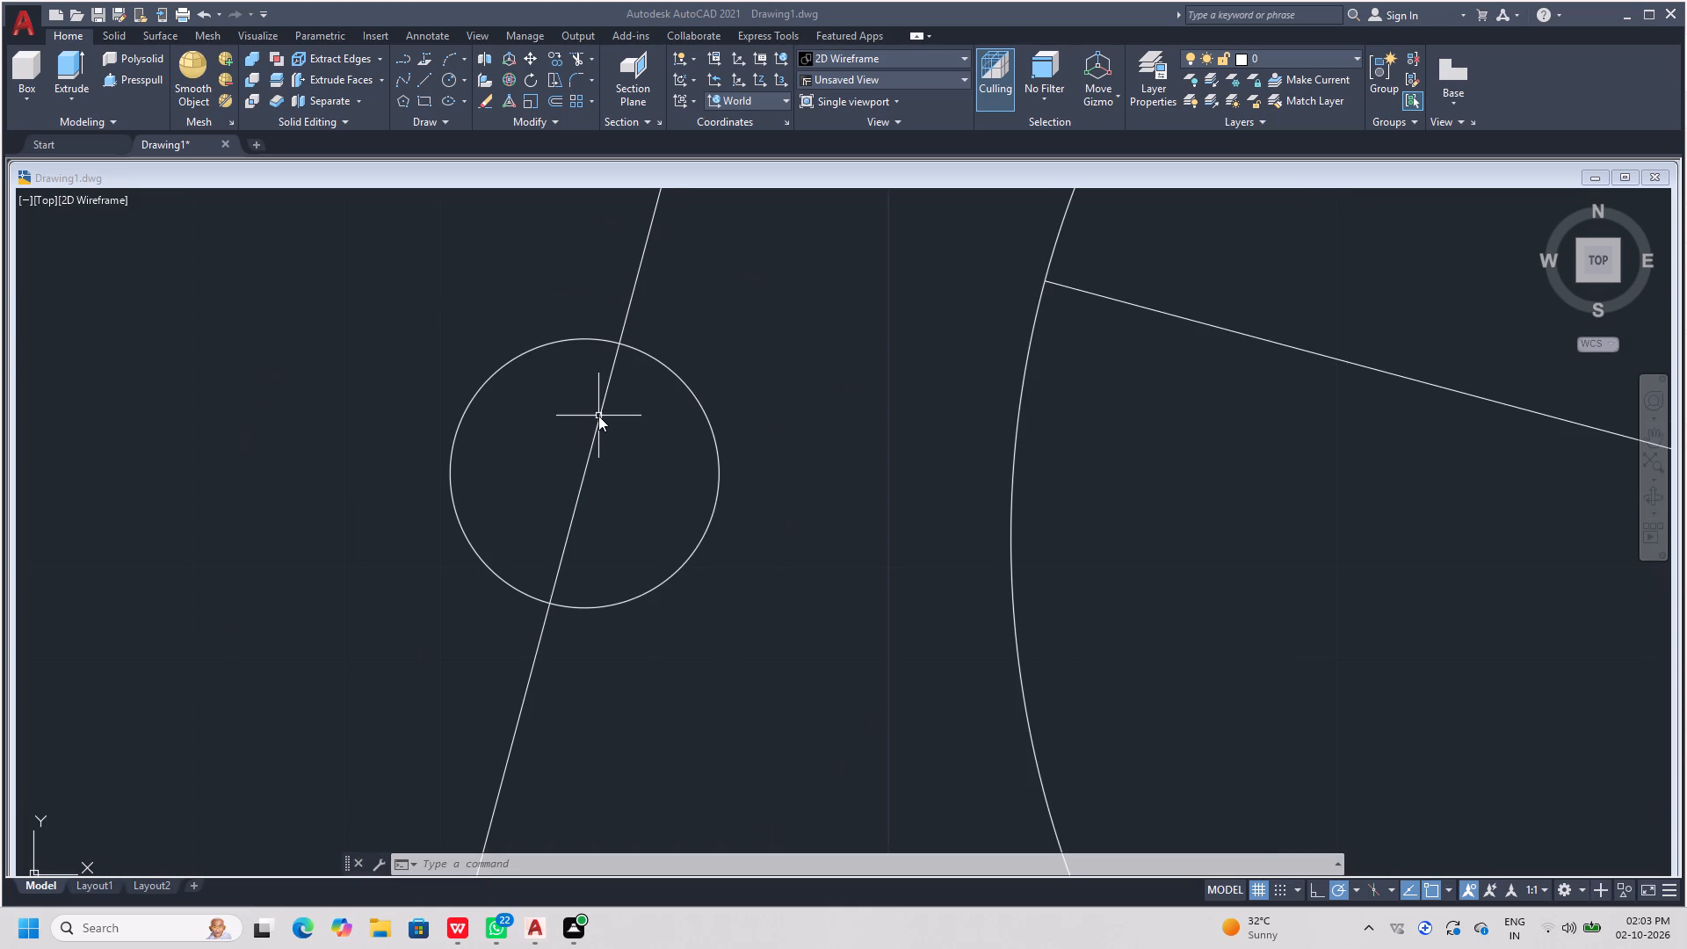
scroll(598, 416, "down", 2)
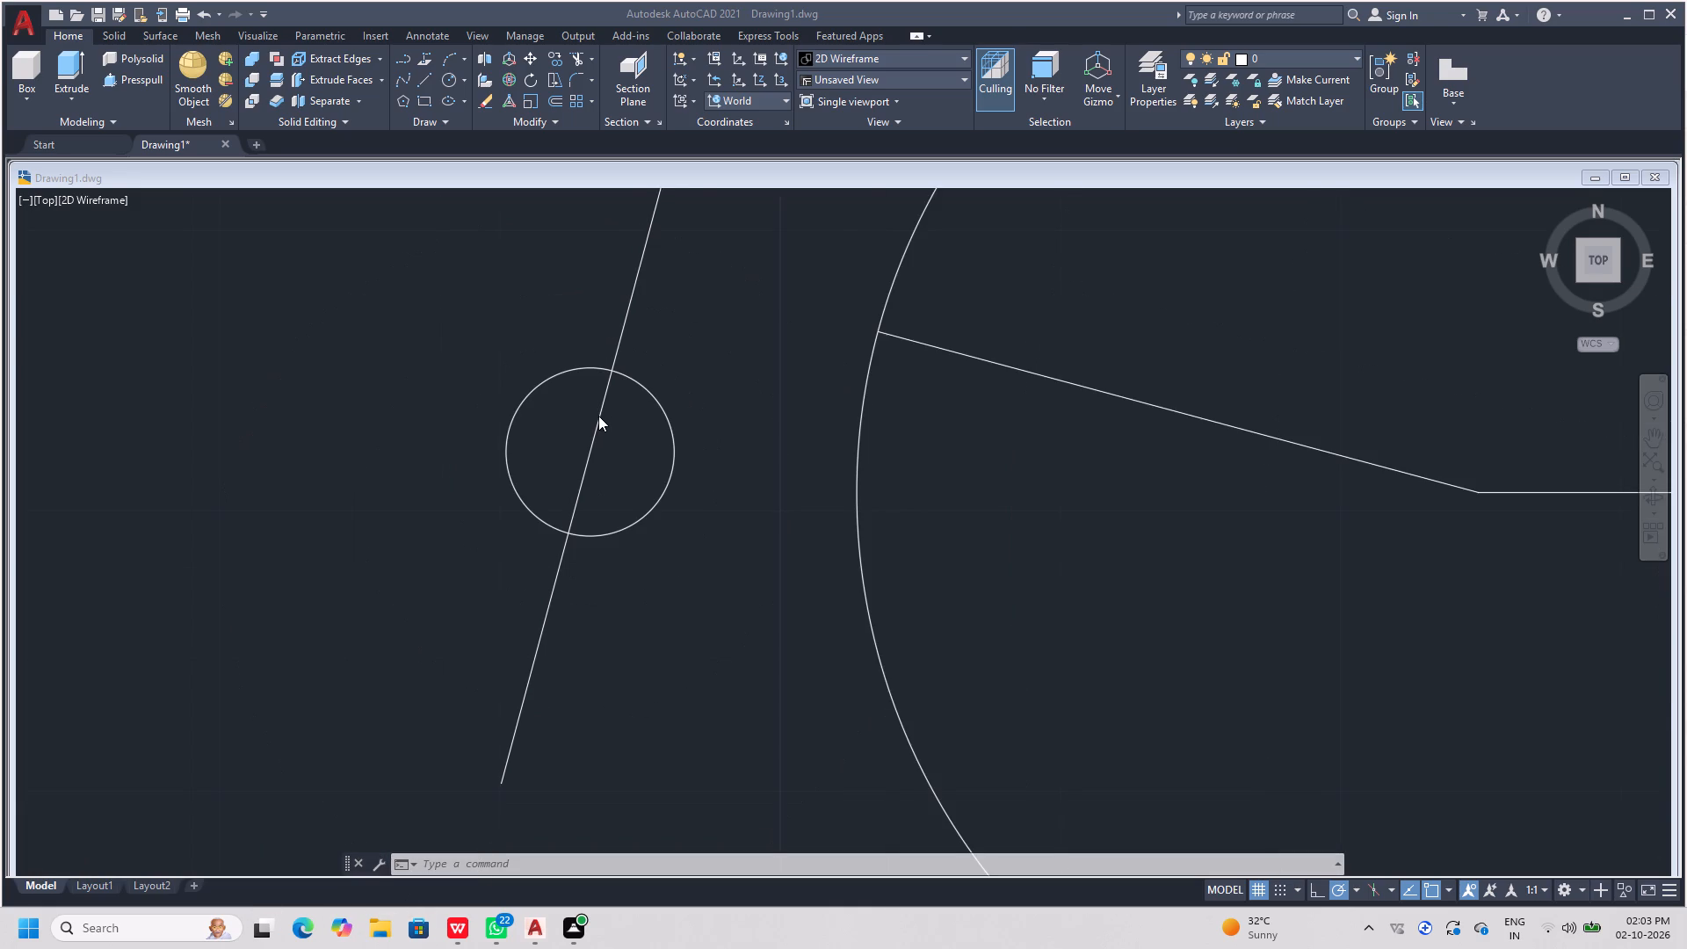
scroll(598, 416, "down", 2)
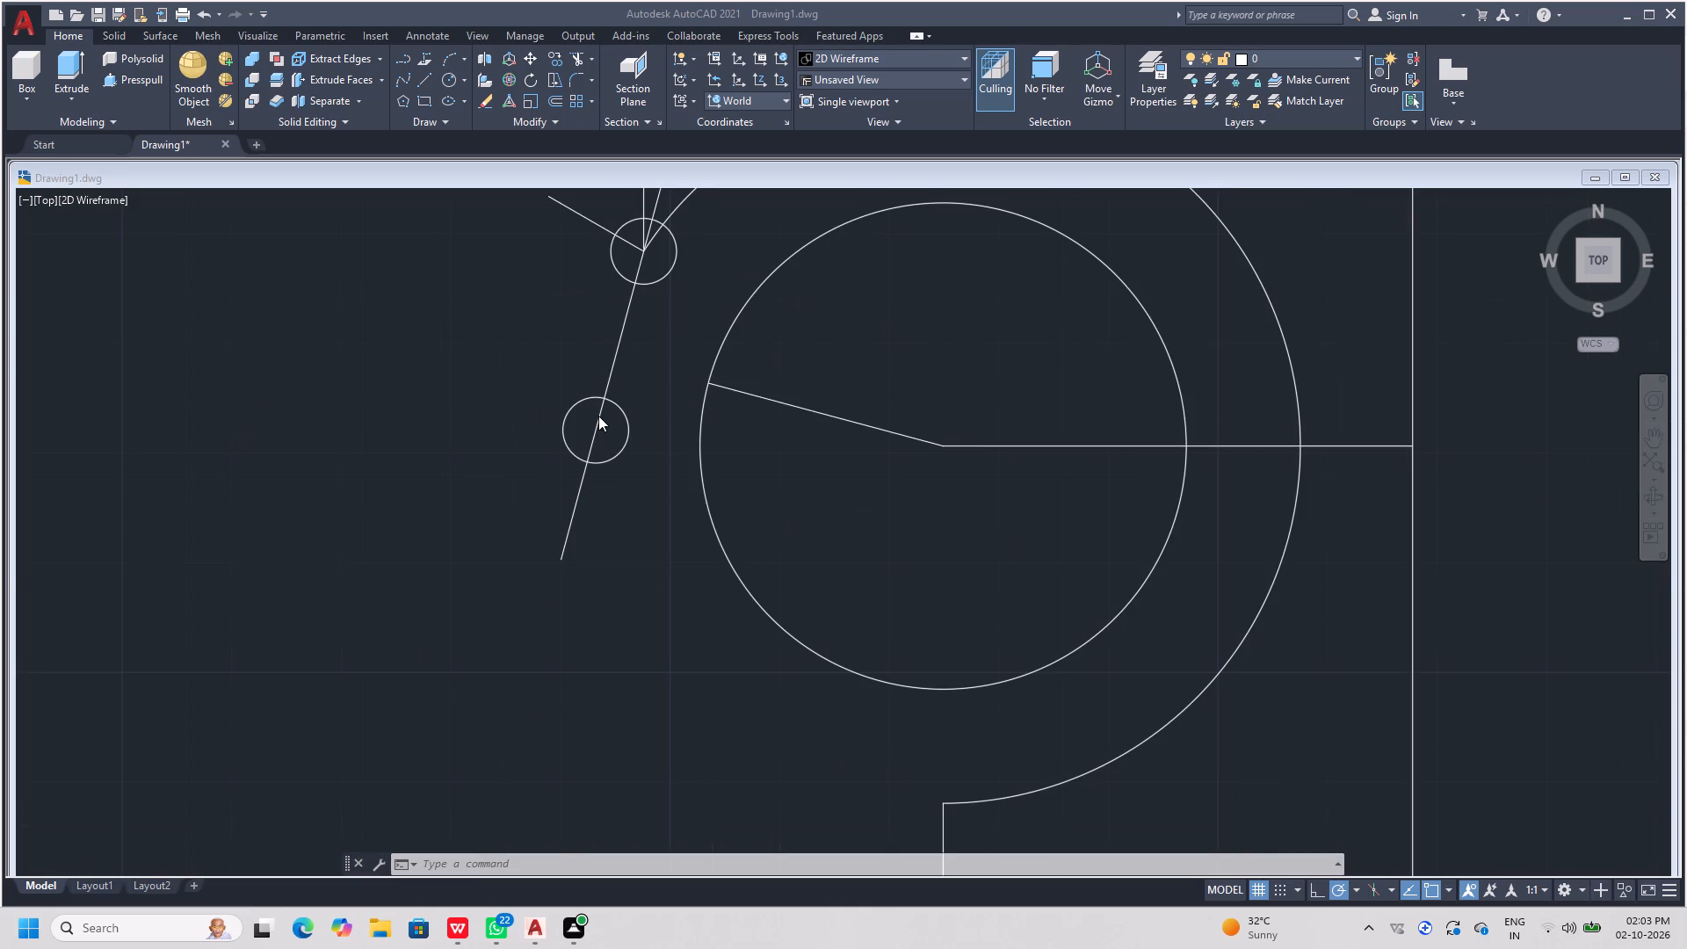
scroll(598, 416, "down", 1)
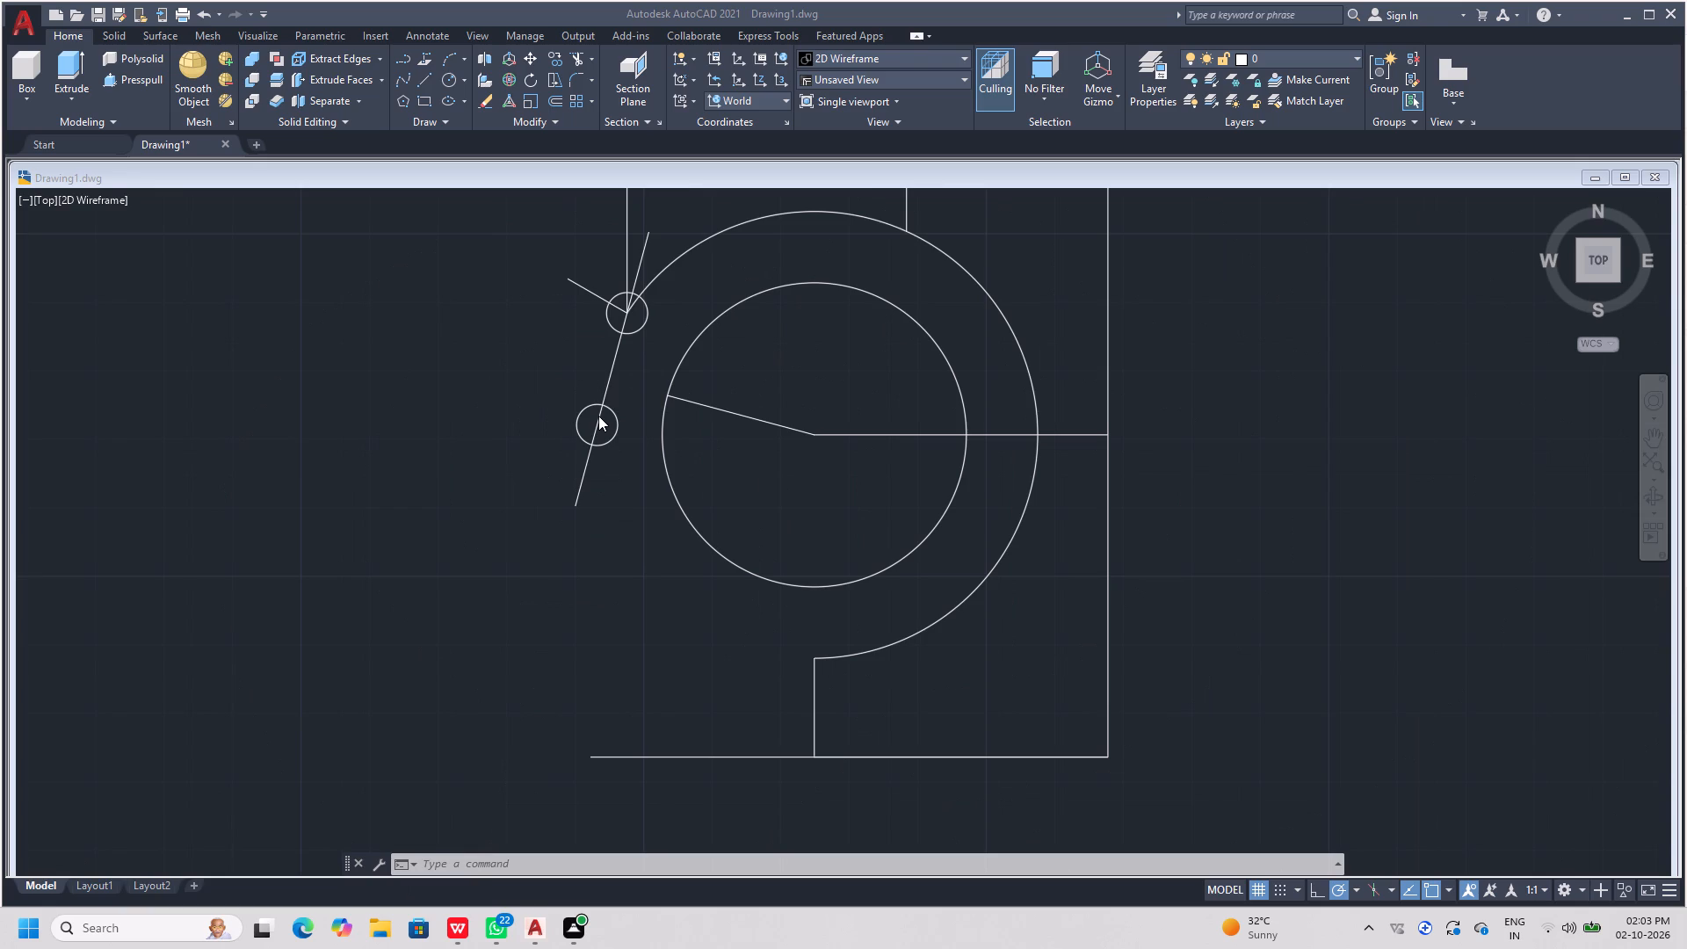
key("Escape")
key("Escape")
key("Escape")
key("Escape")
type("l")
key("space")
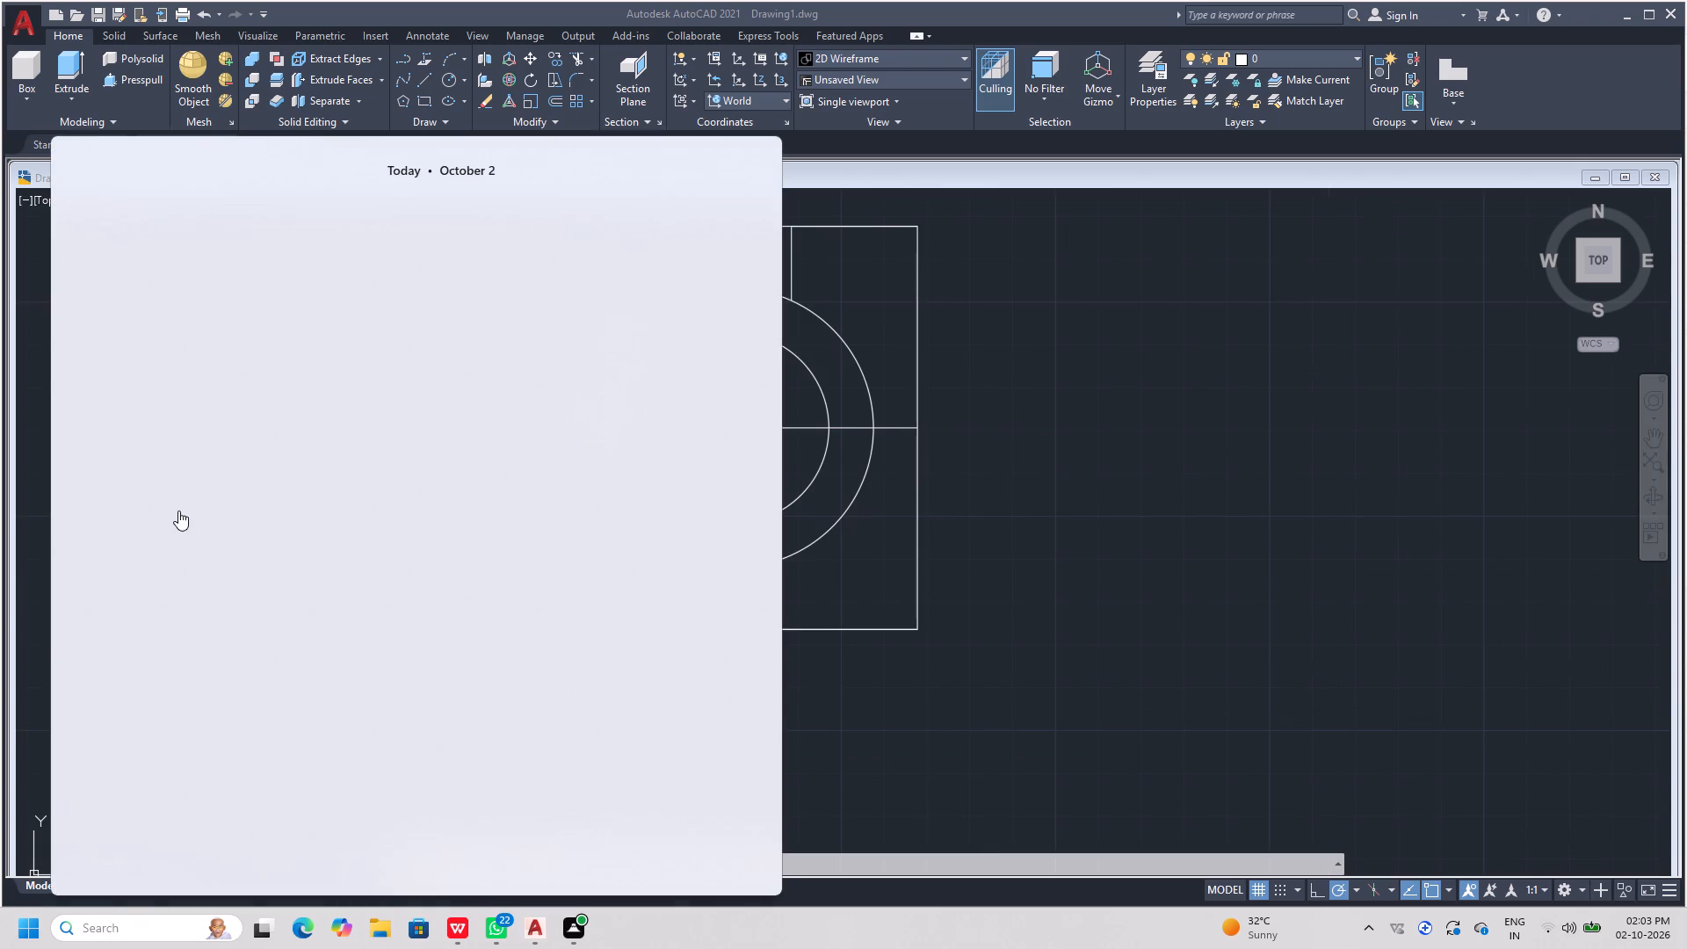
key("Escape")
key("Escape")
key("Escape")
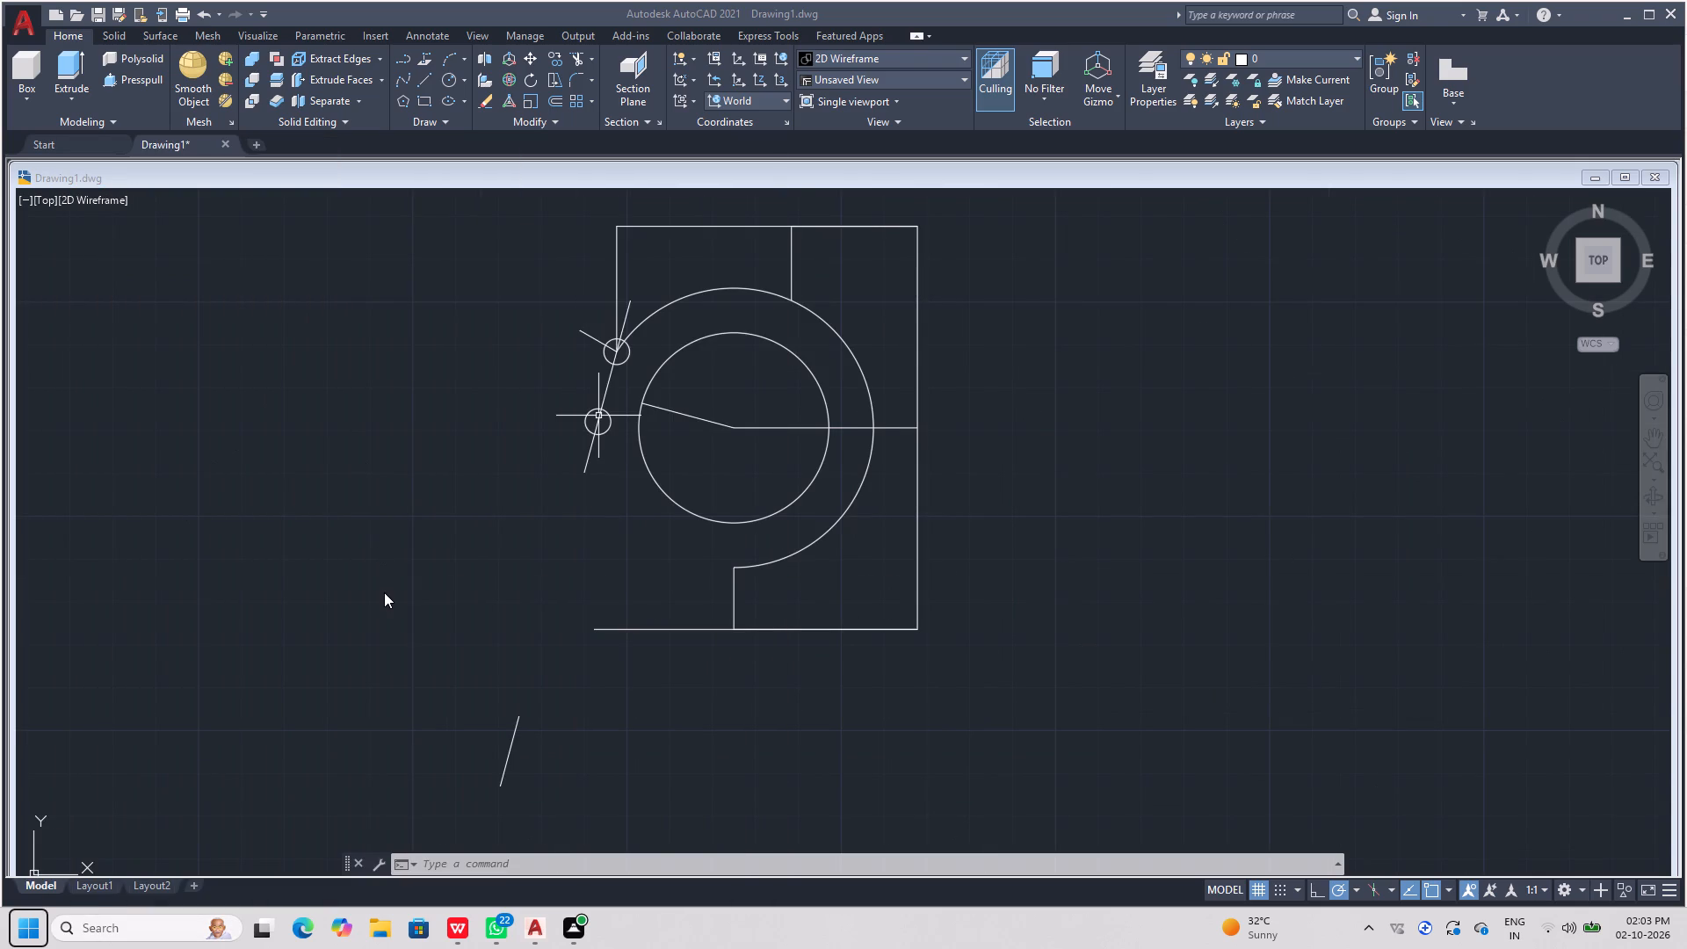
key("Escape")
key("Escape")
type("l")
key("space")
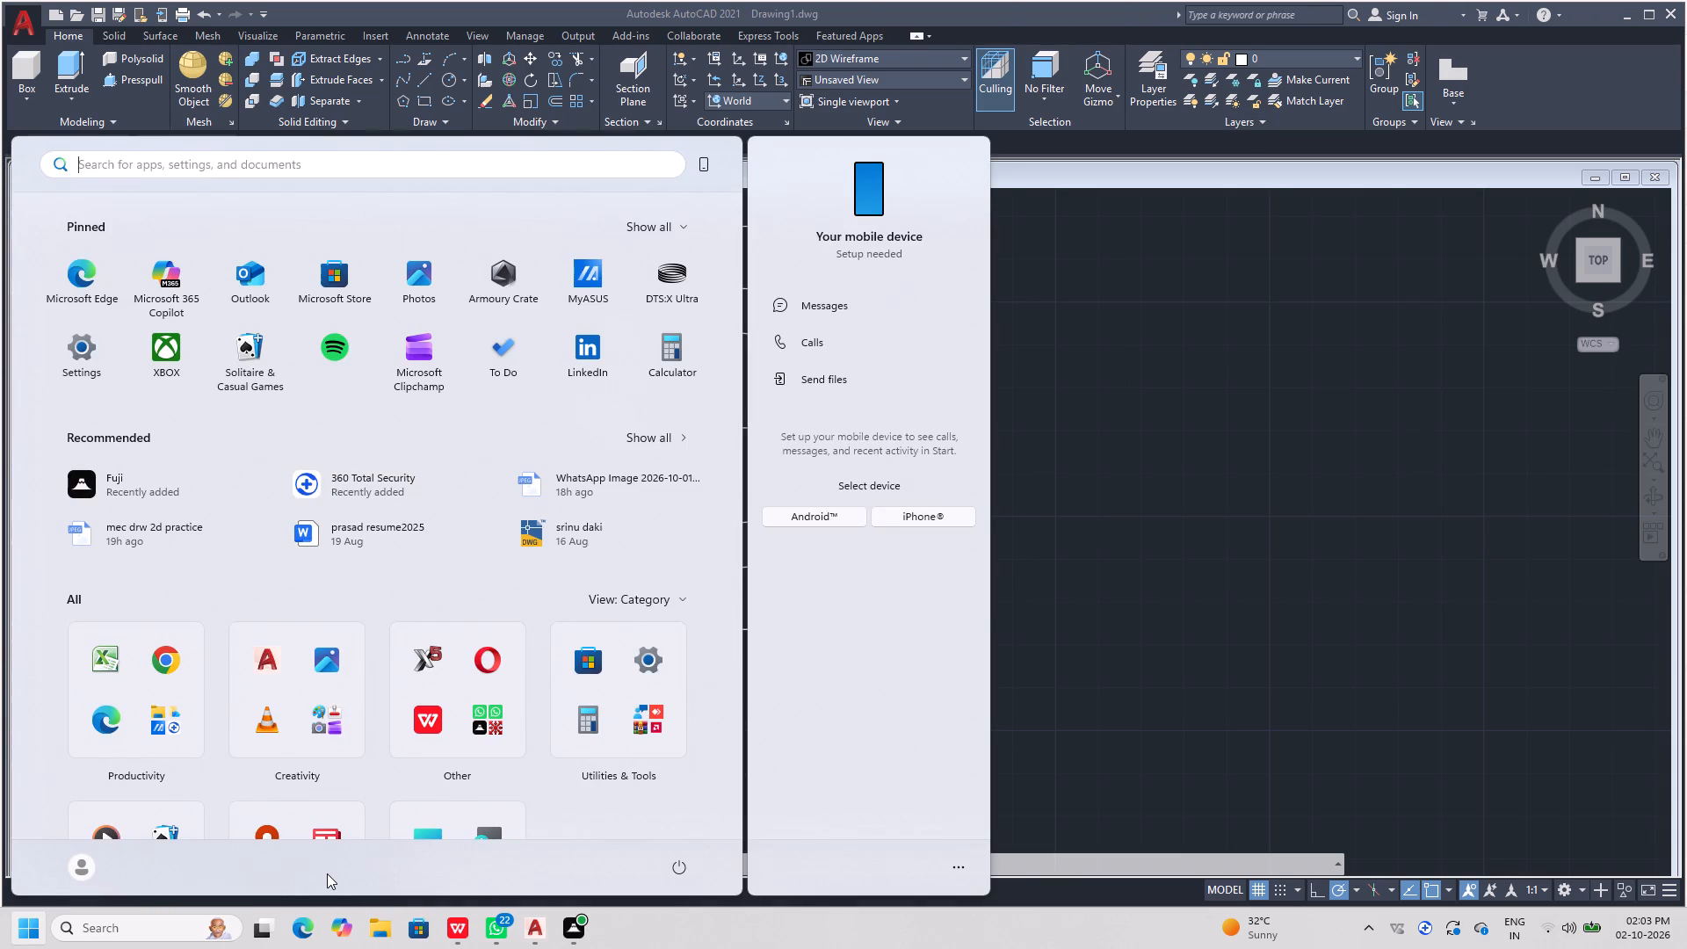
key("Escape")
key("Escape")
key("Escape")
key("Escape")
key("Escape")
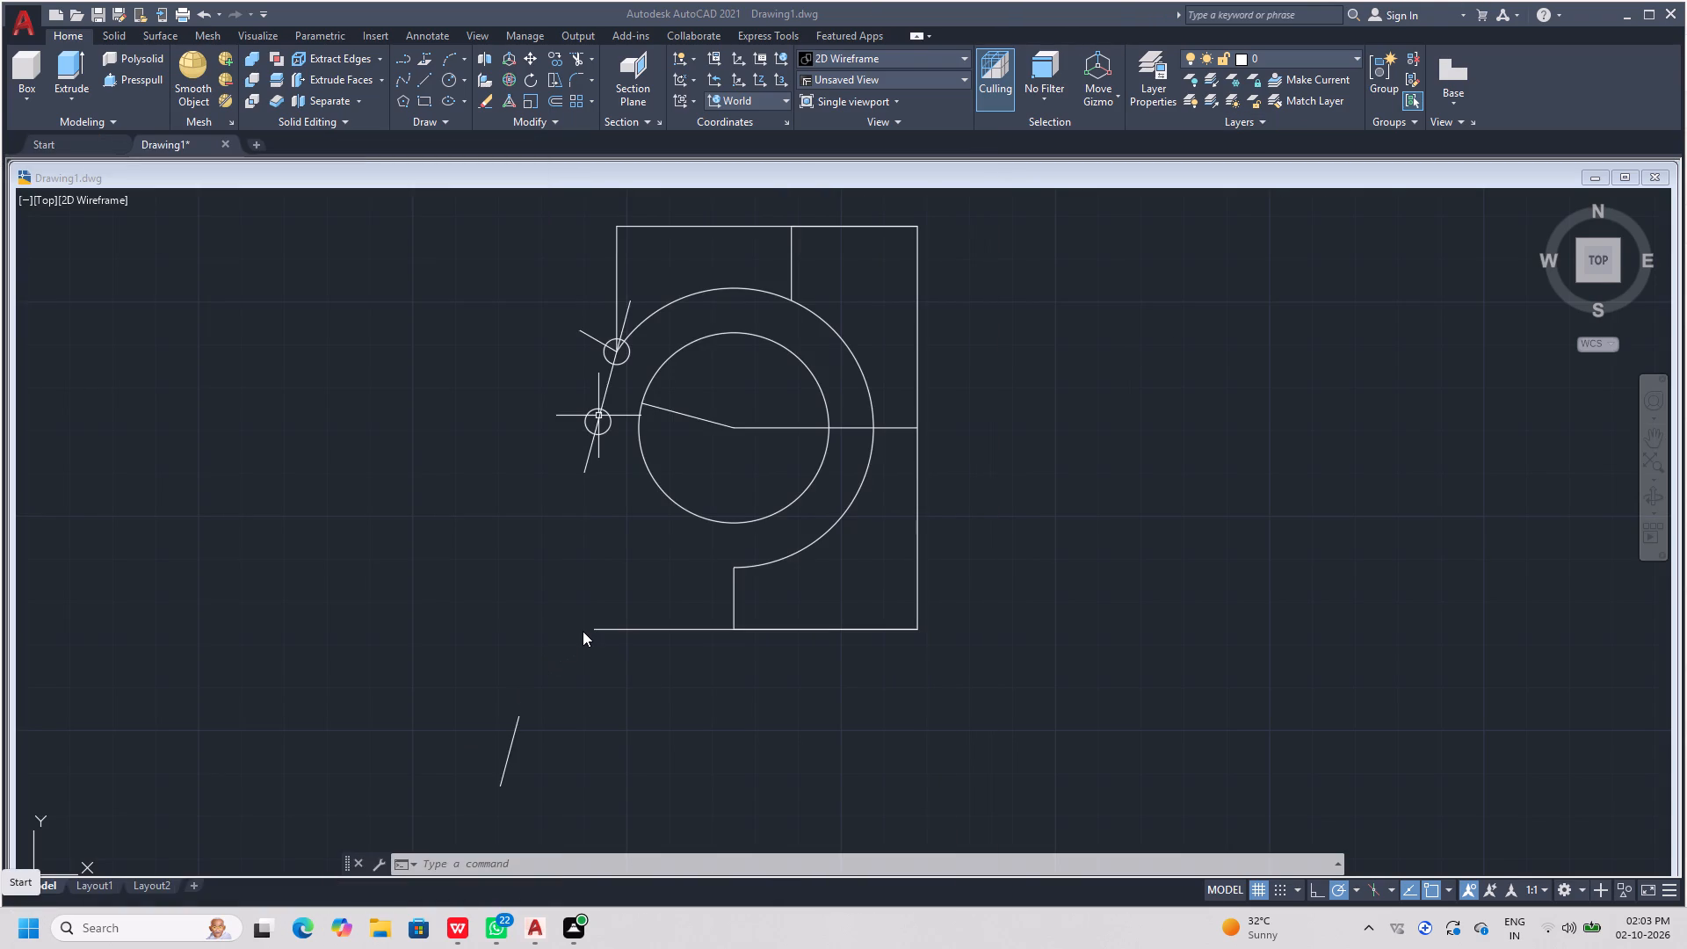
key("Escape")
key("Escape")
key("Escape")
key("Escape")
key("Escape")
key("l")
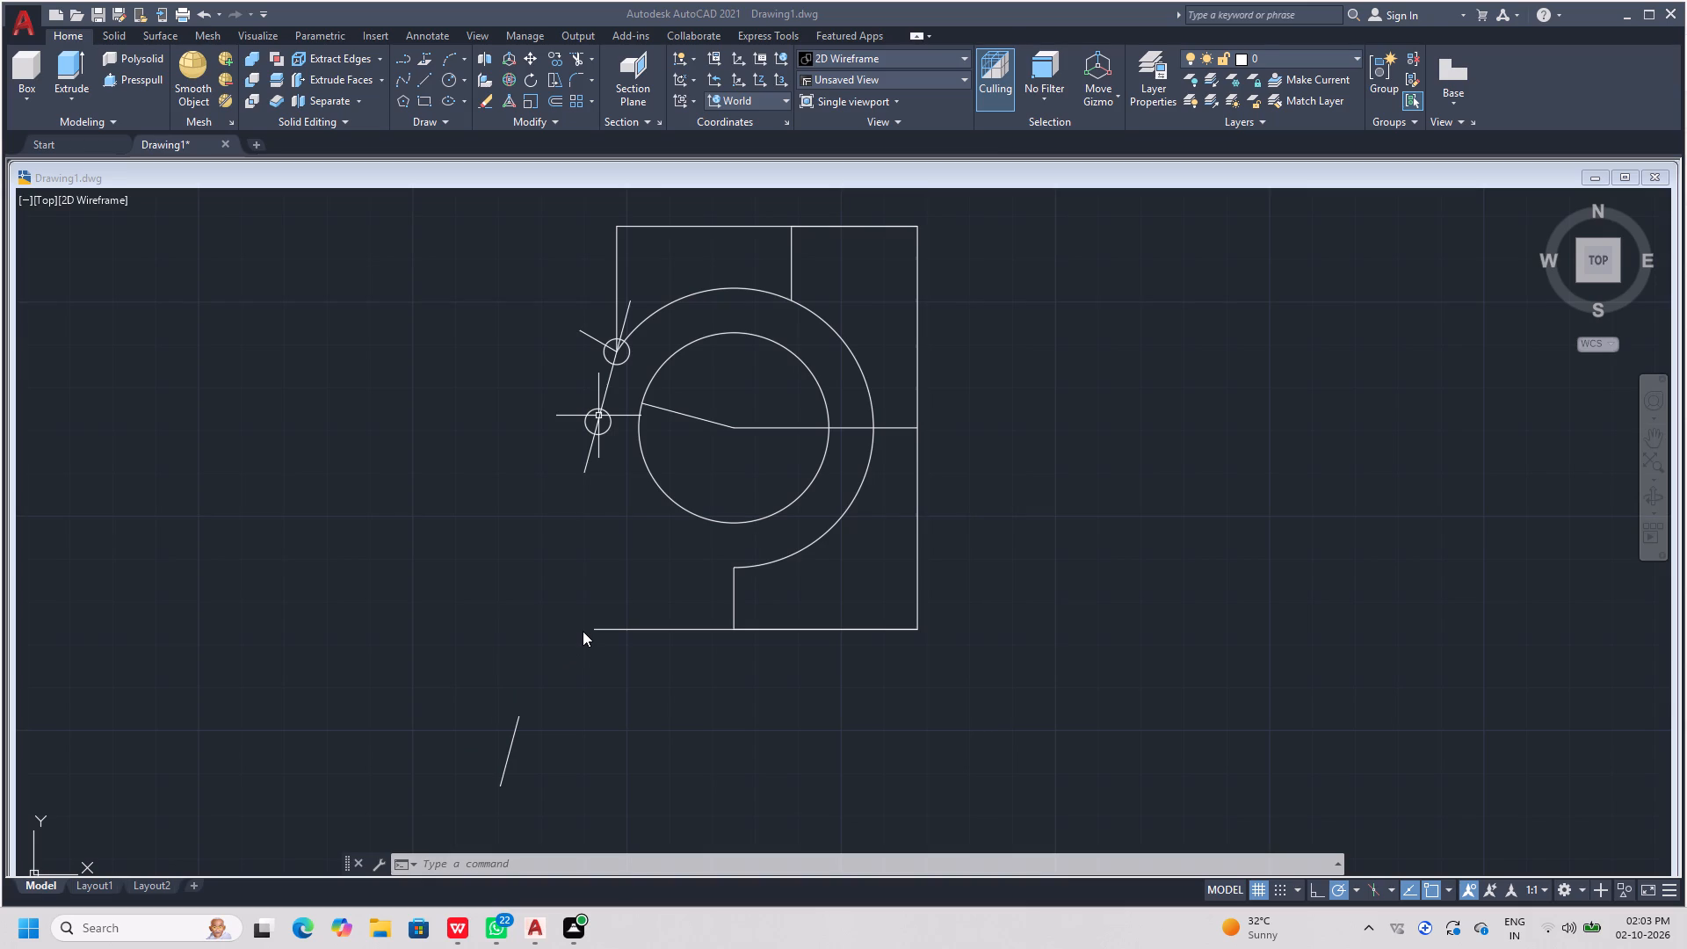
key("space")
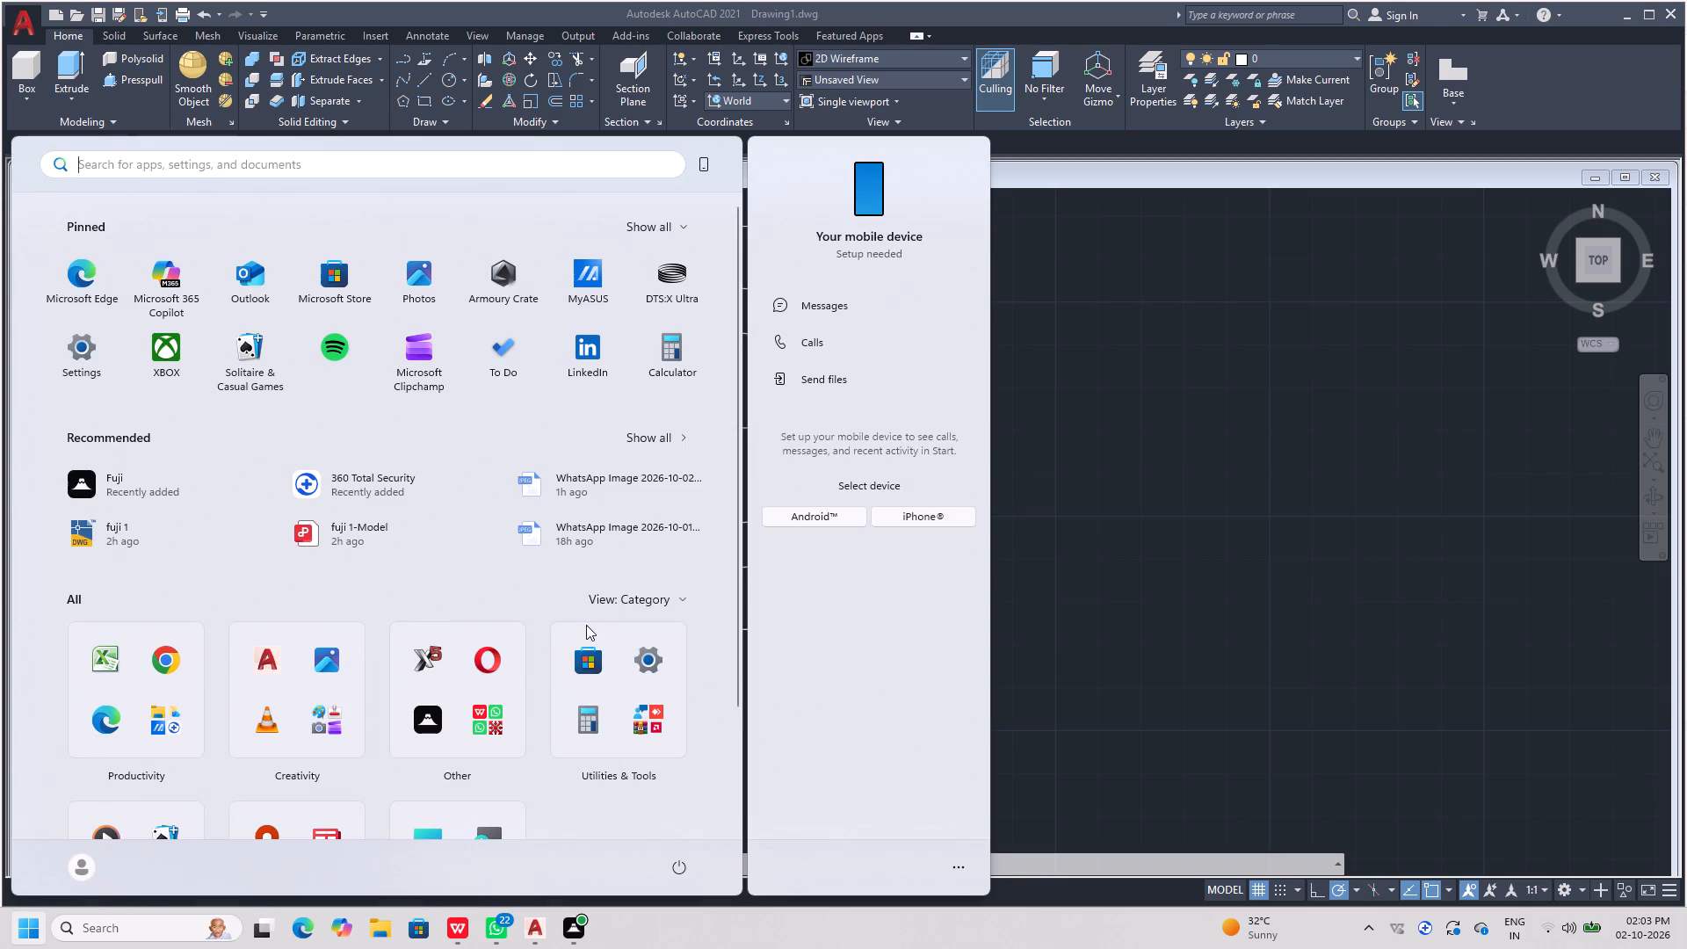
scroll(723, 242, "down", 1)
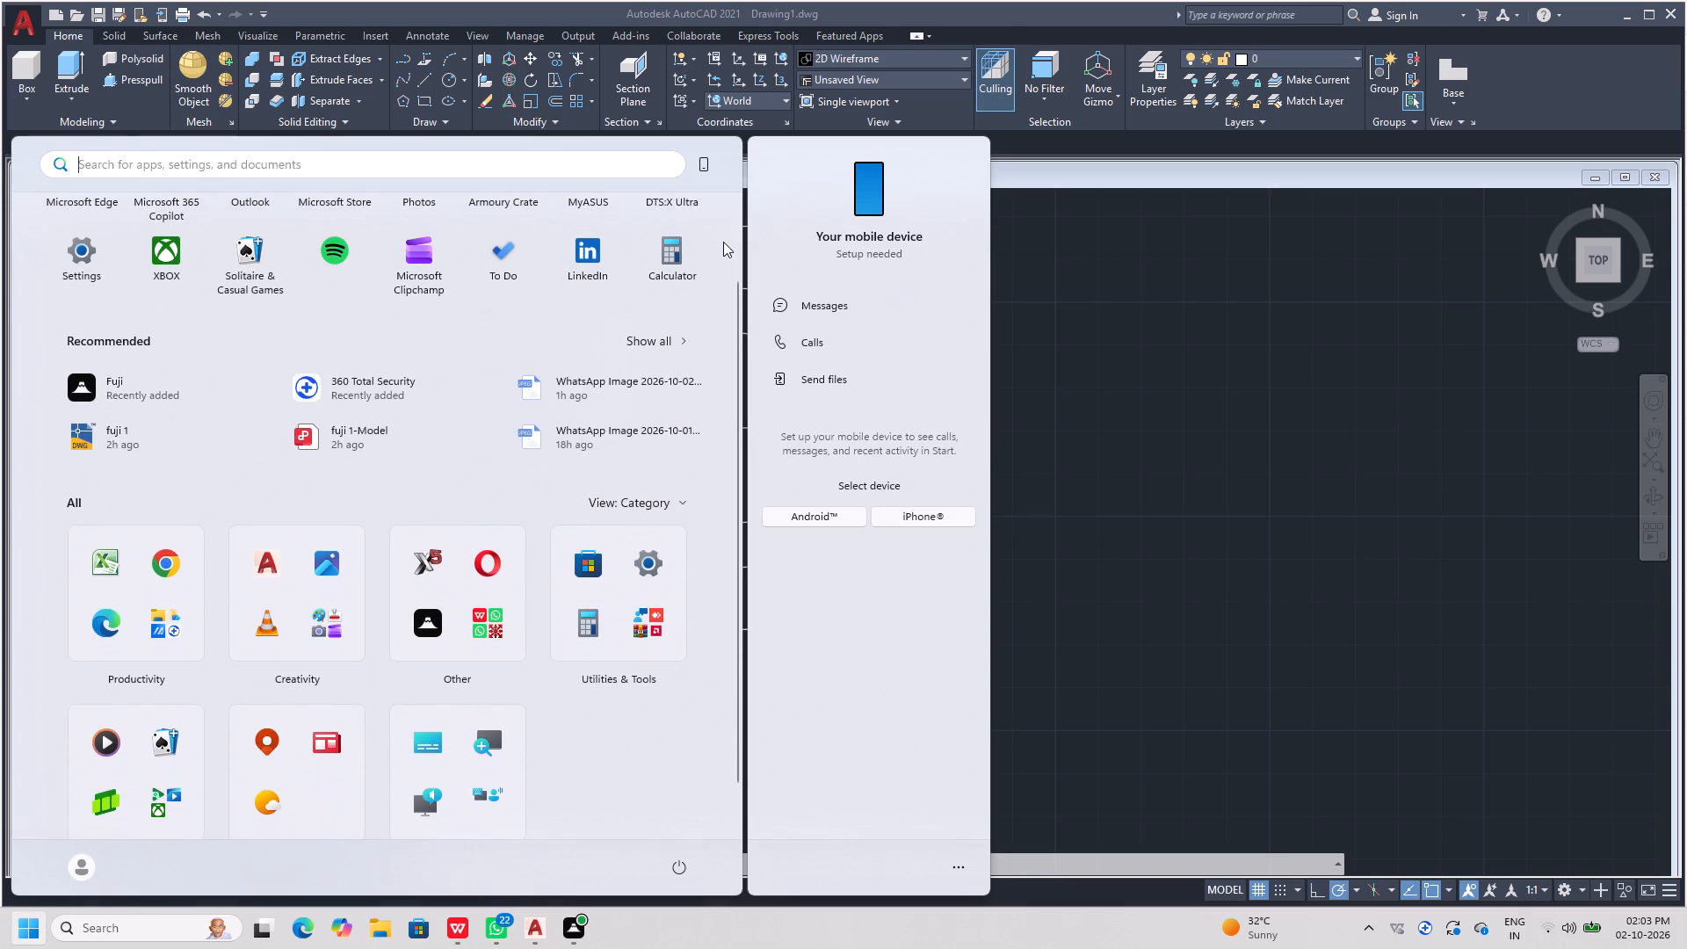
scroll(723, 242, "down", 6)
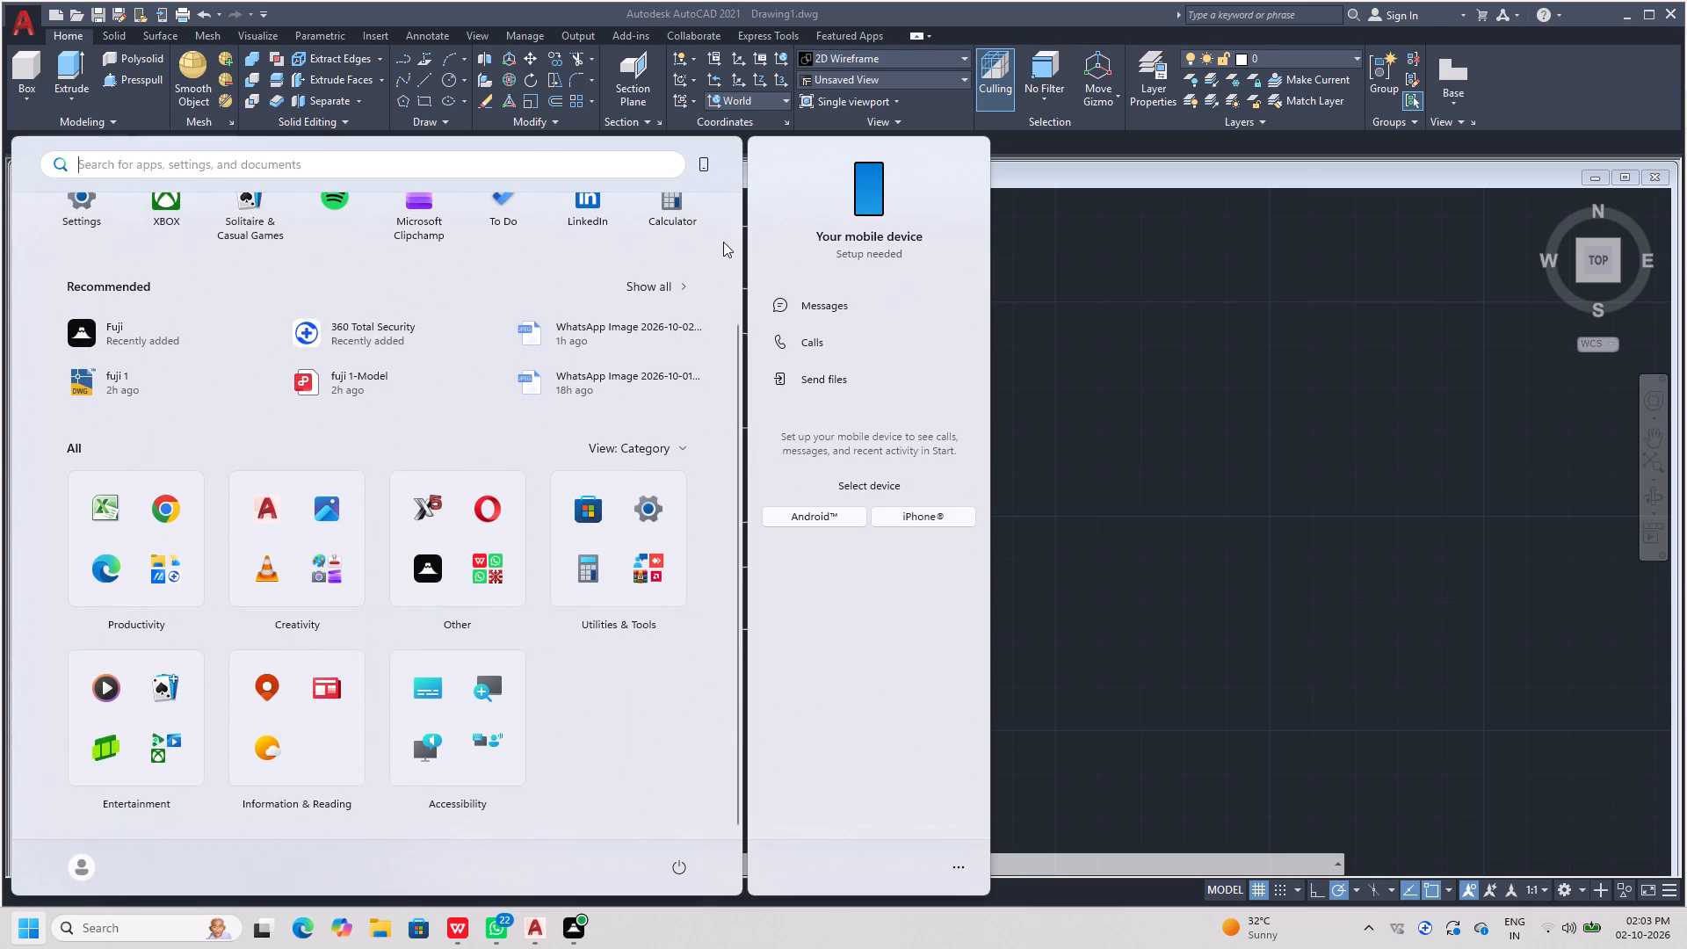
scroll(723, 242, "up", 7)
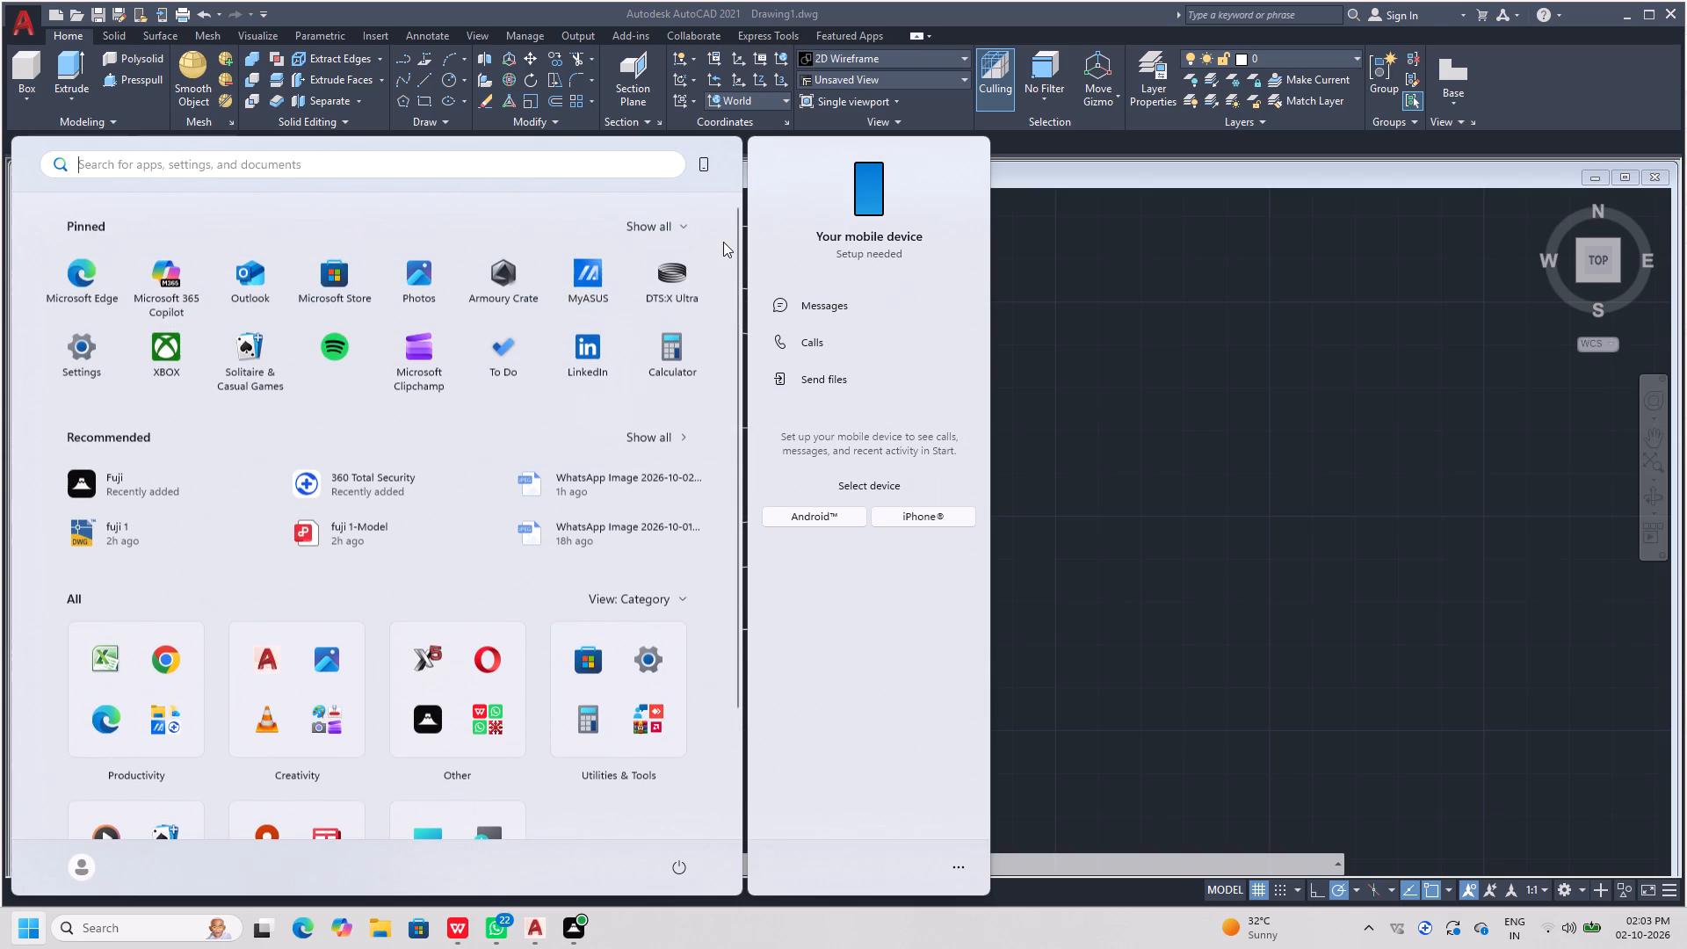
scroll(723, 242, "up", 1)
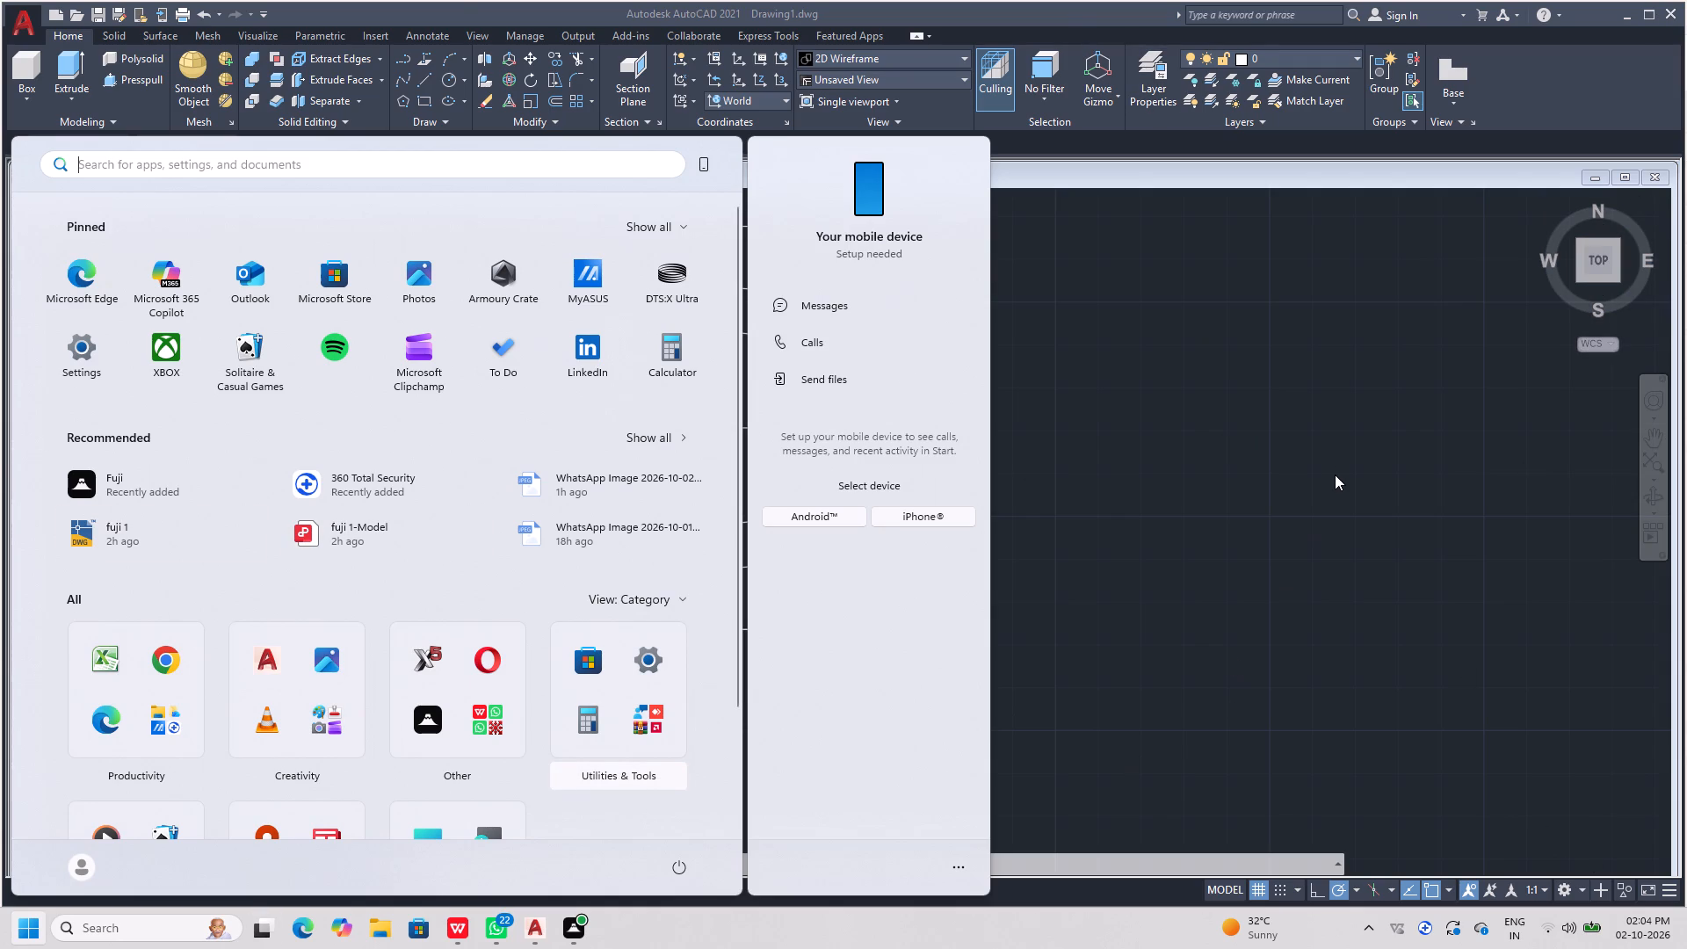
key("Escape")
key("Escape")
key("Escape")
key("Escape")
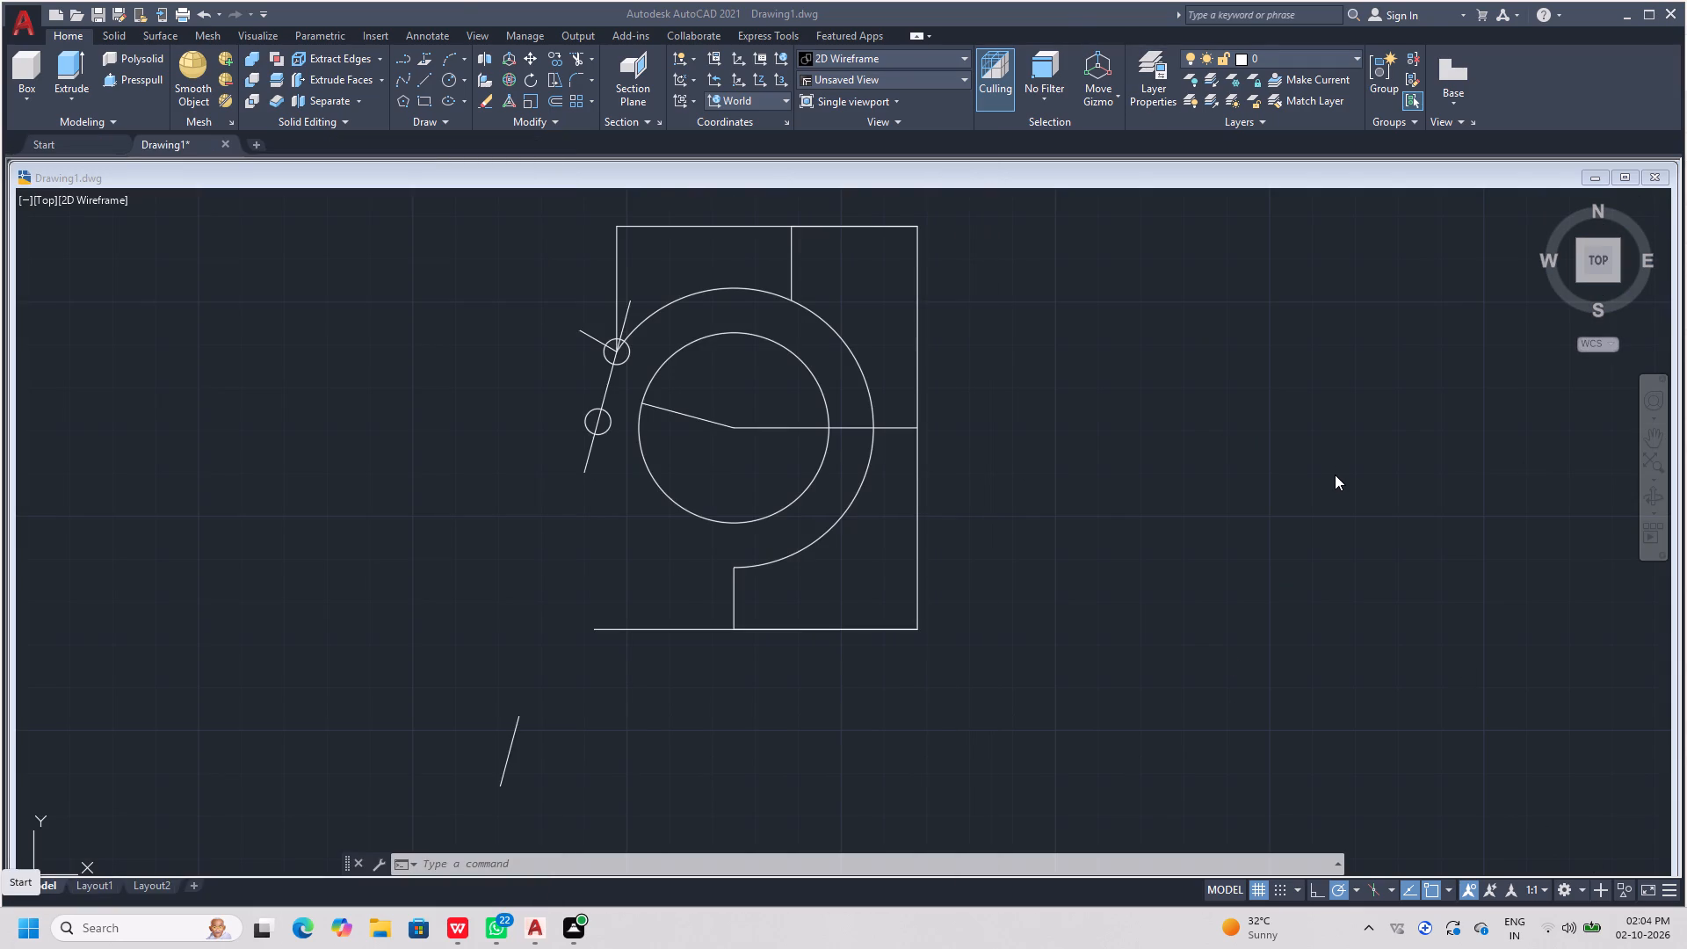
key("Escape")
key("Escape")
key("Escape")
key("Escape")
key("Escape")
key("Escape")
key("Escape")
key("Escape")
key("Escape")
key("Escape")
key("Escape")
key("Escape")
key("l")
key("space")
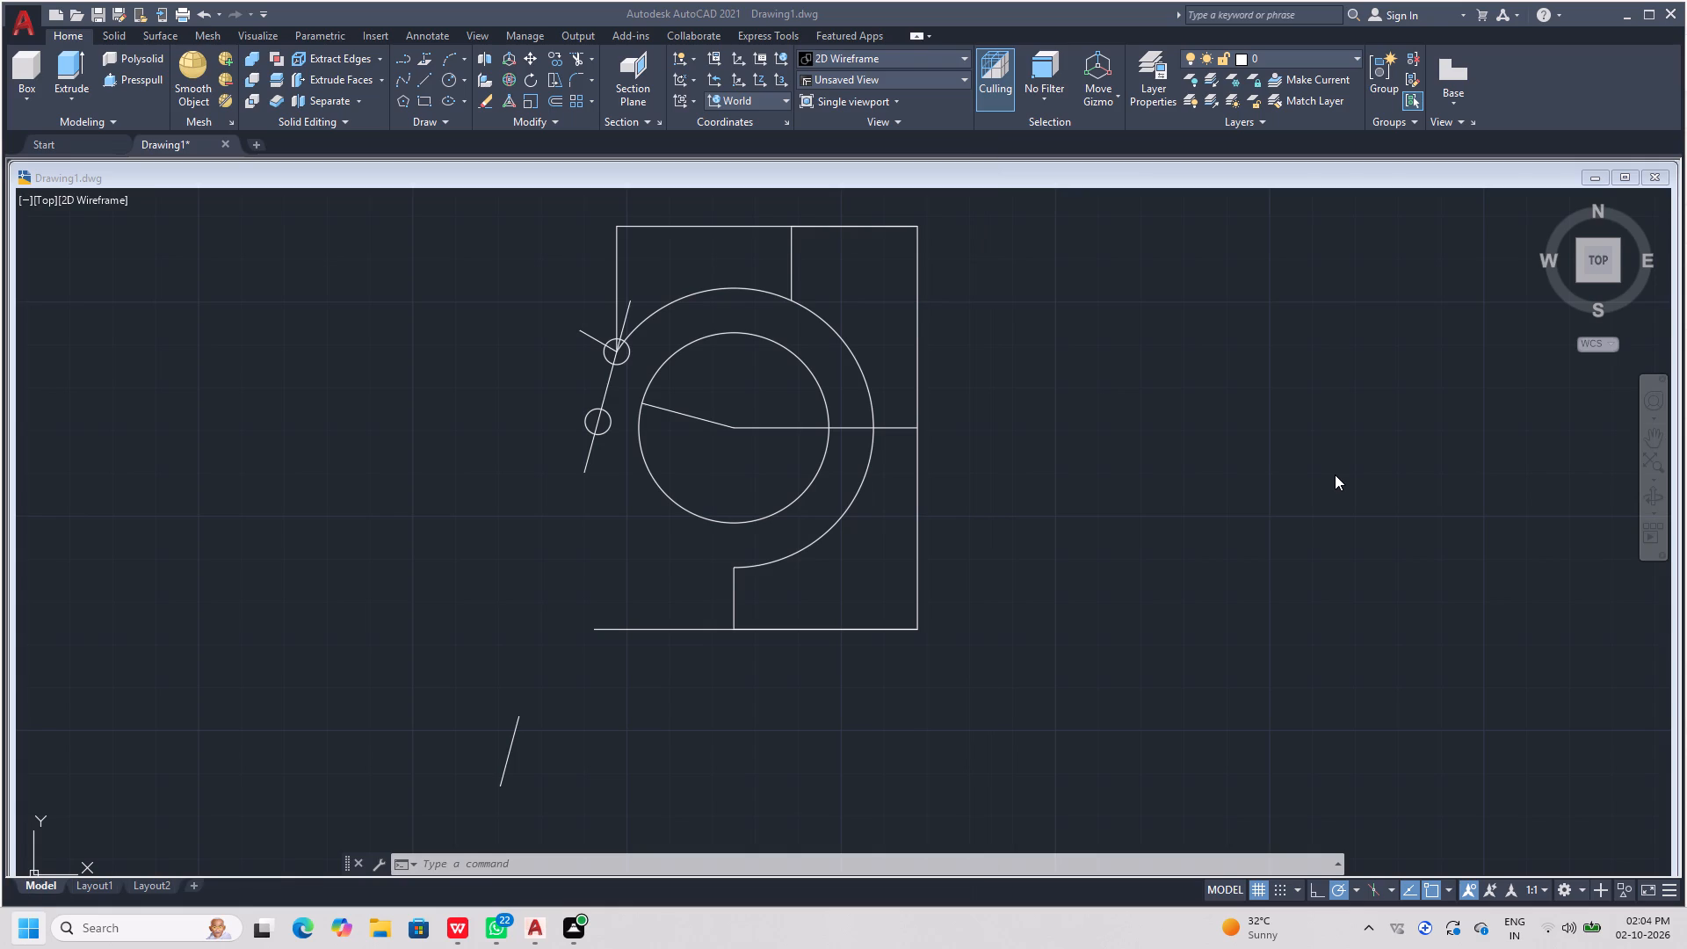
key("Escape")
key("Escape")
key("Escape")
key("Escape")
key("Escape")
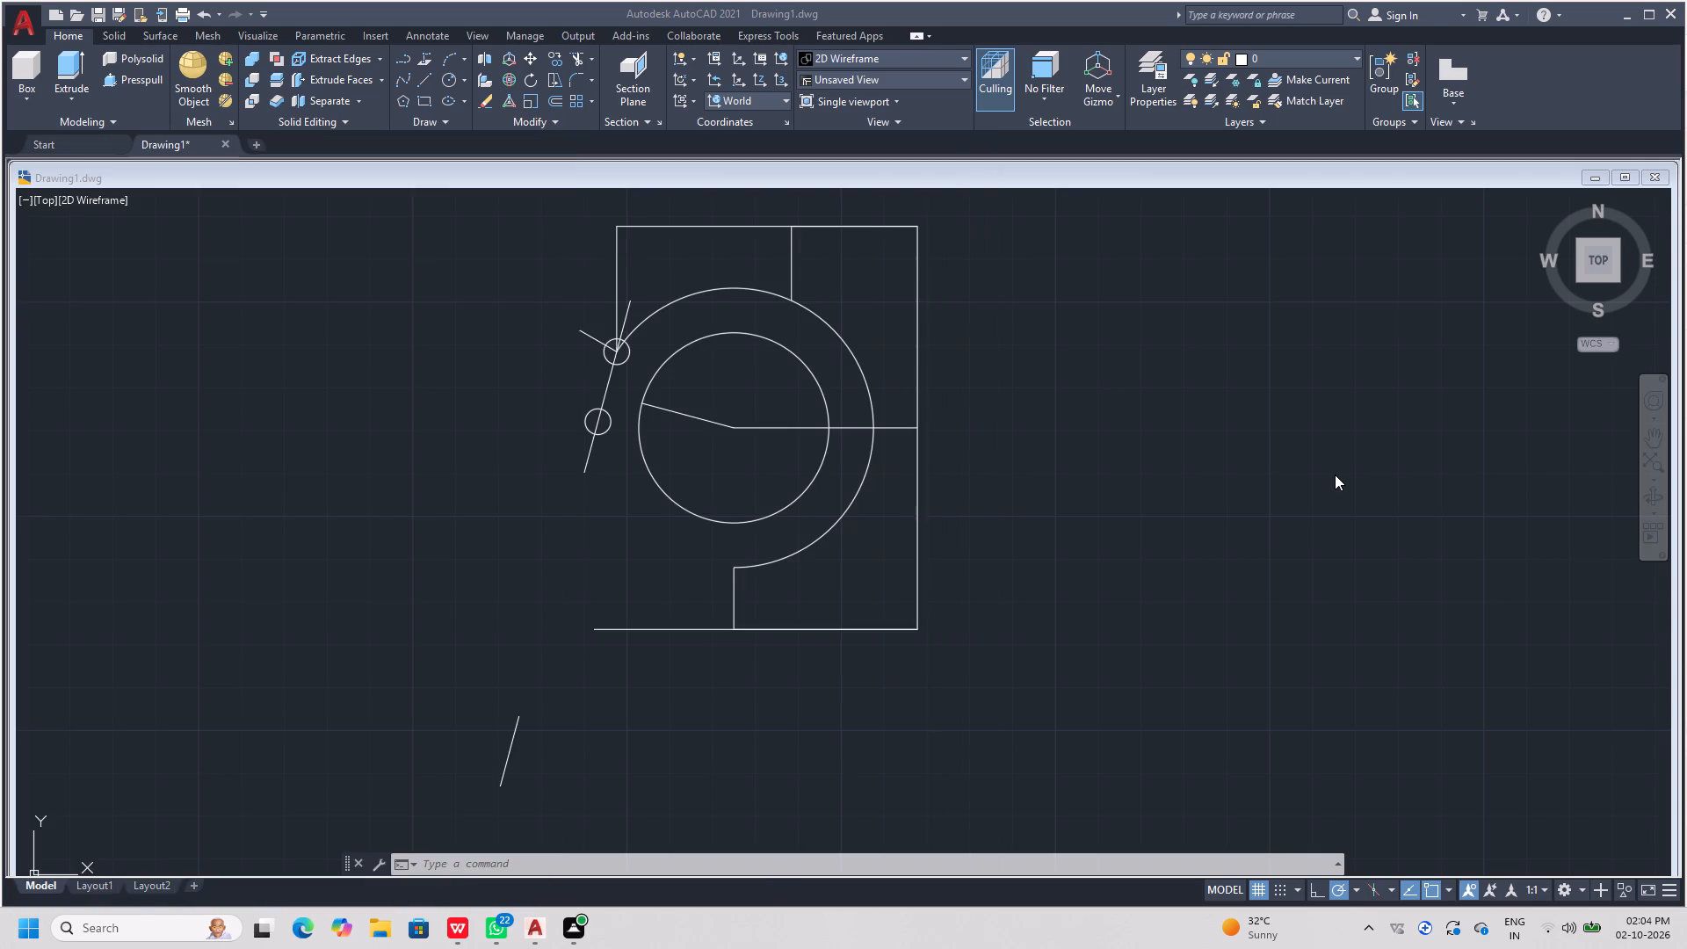
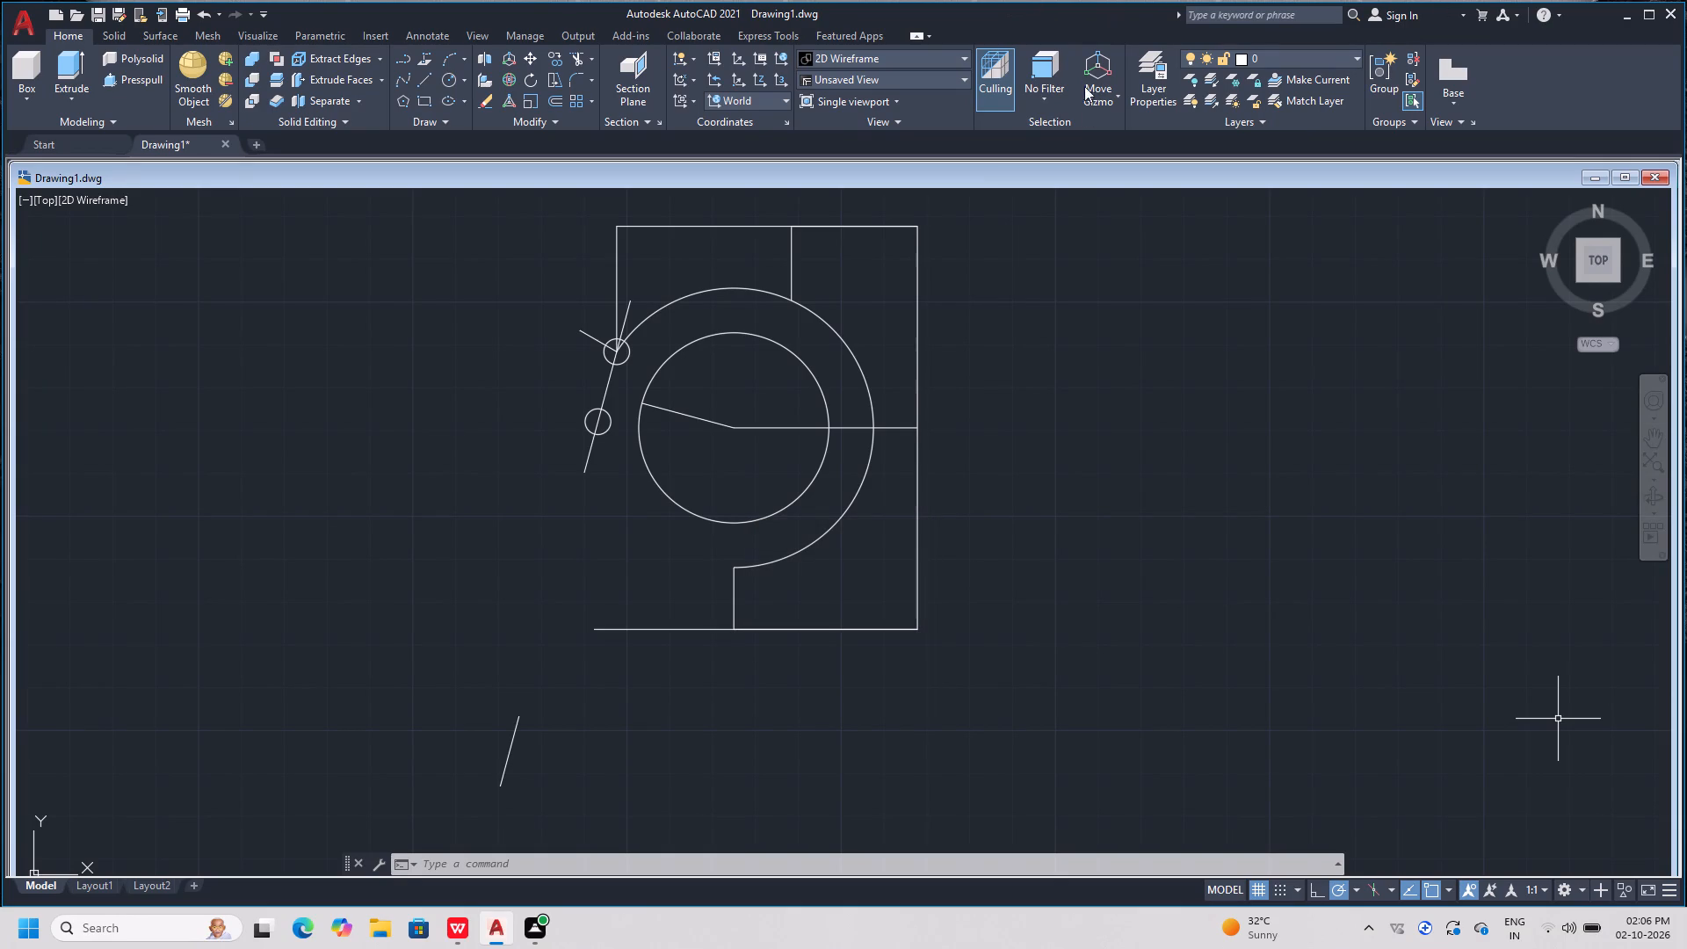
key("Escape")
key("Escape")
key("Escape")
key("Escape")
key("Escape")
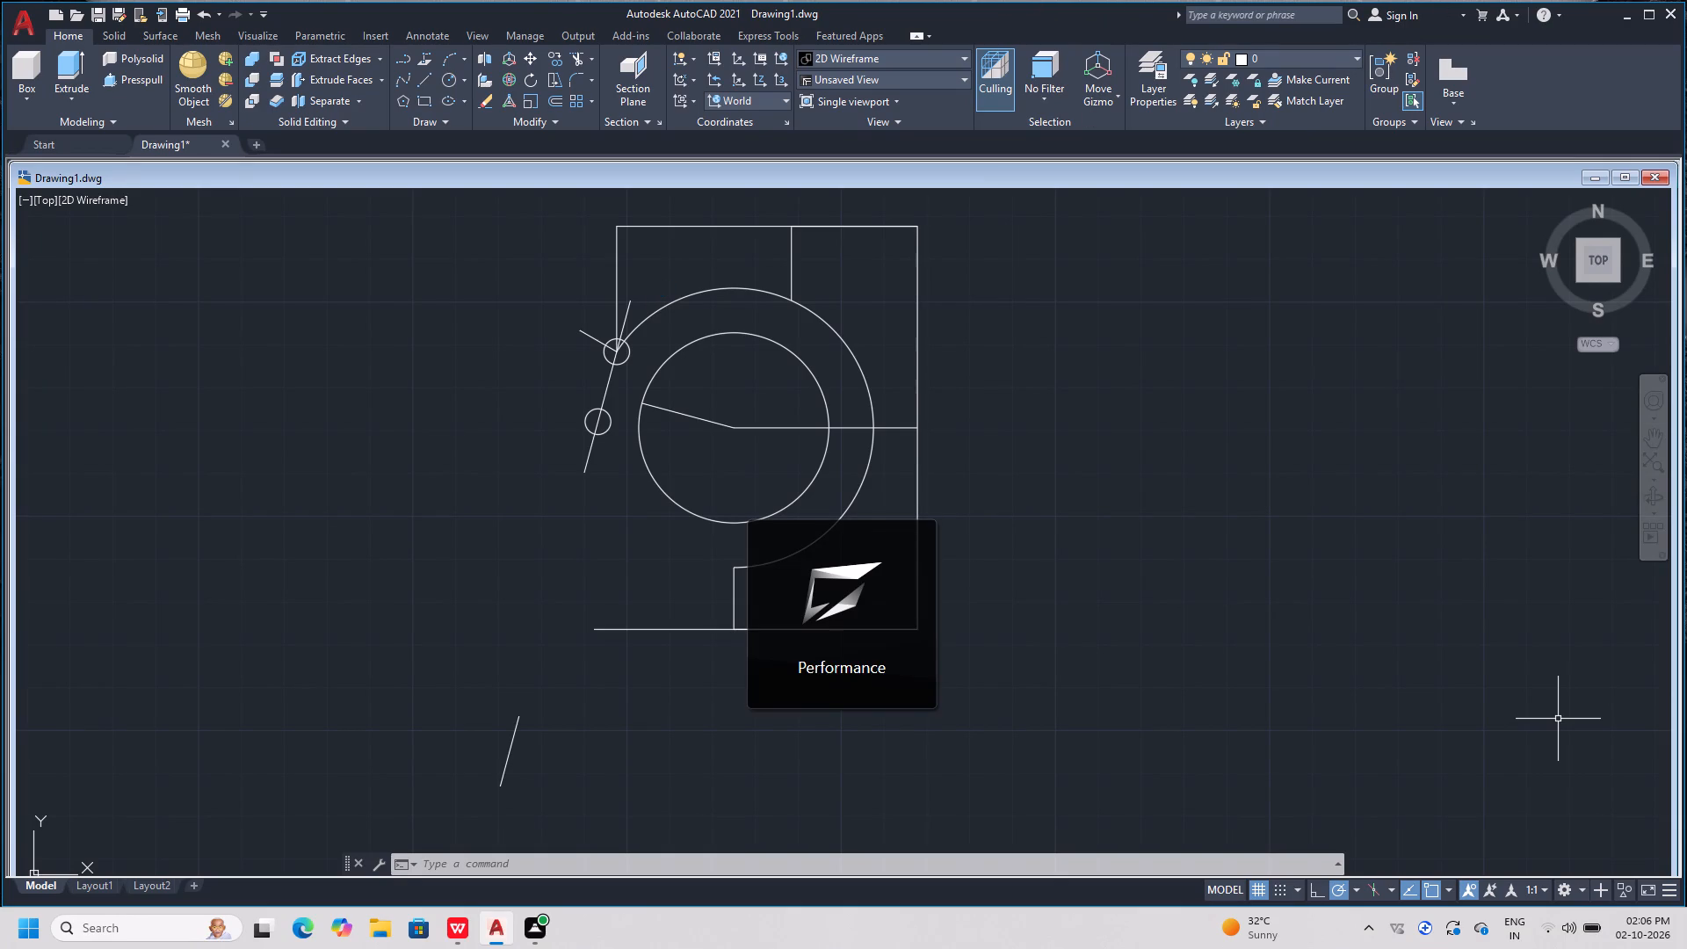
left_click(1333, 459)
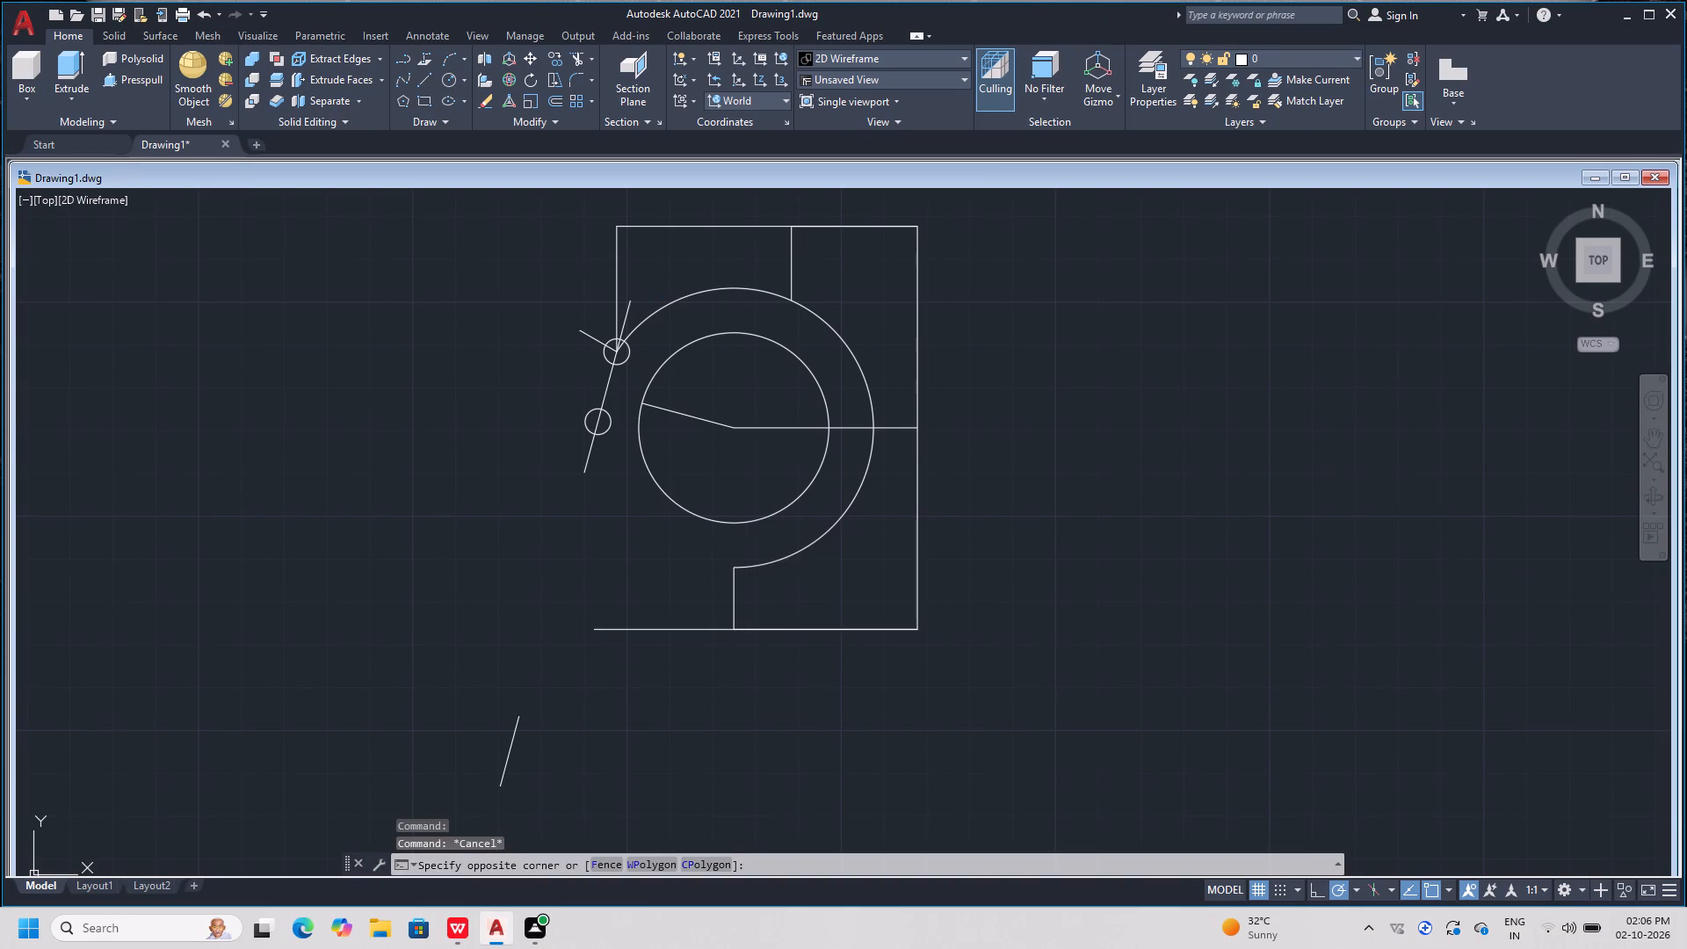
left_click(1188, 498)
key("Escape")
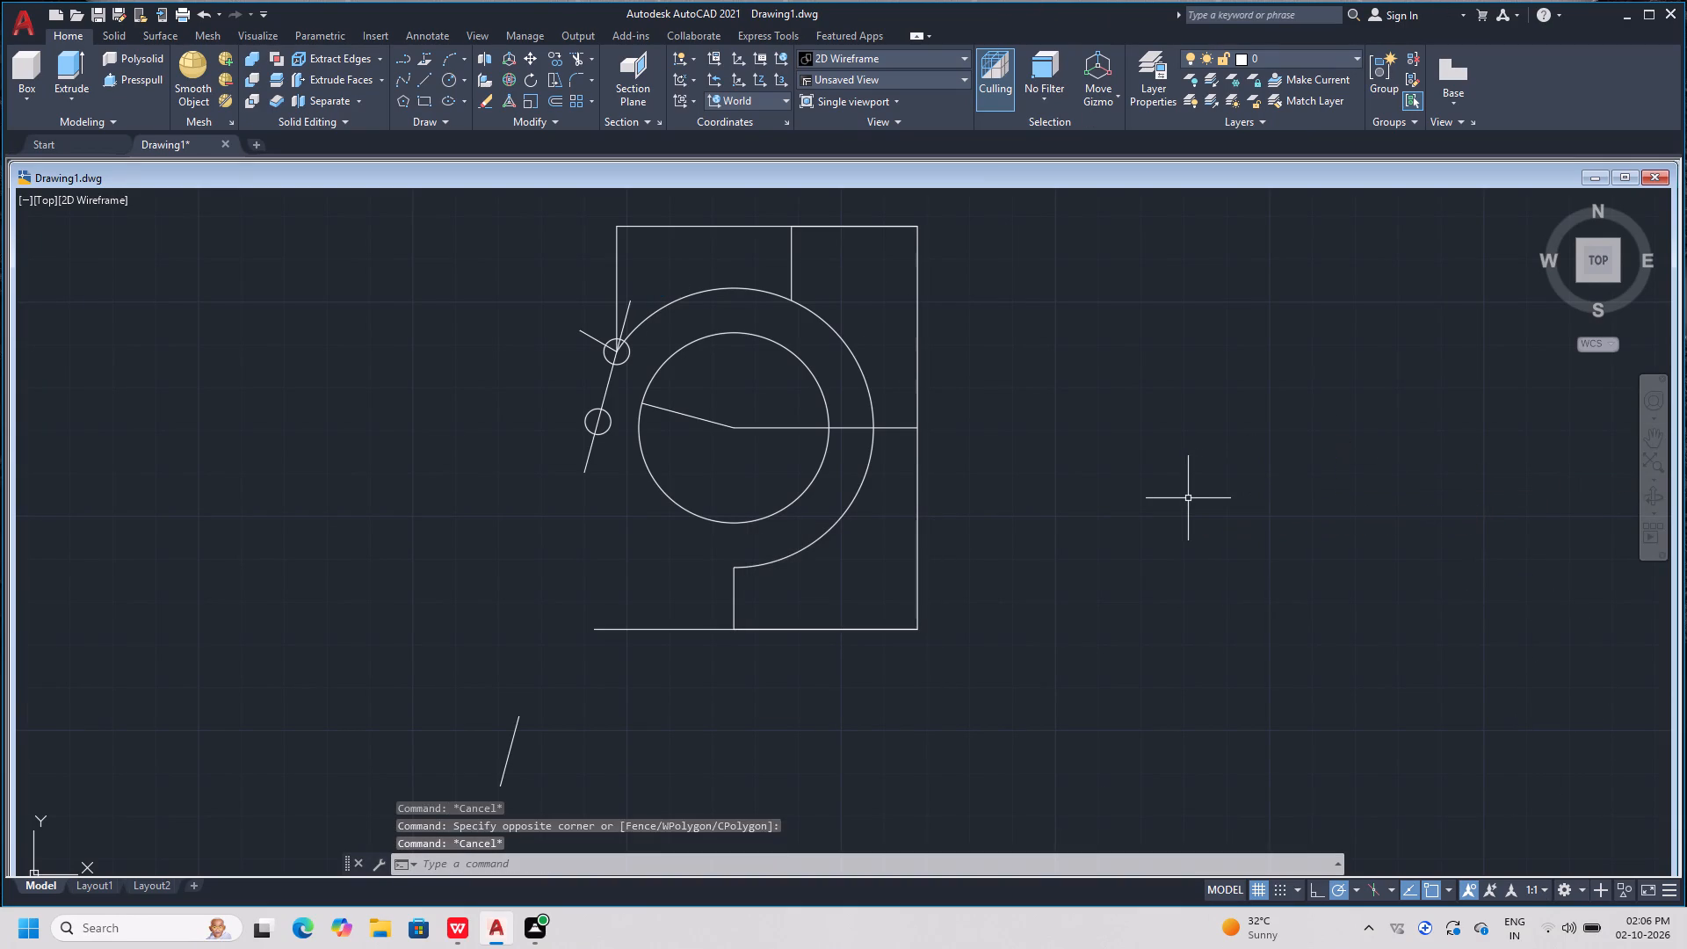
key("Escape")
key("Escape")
Draw a vertical line about 88 units long upward from the left end of the profile's bottom edge.
type("l")
key("space")
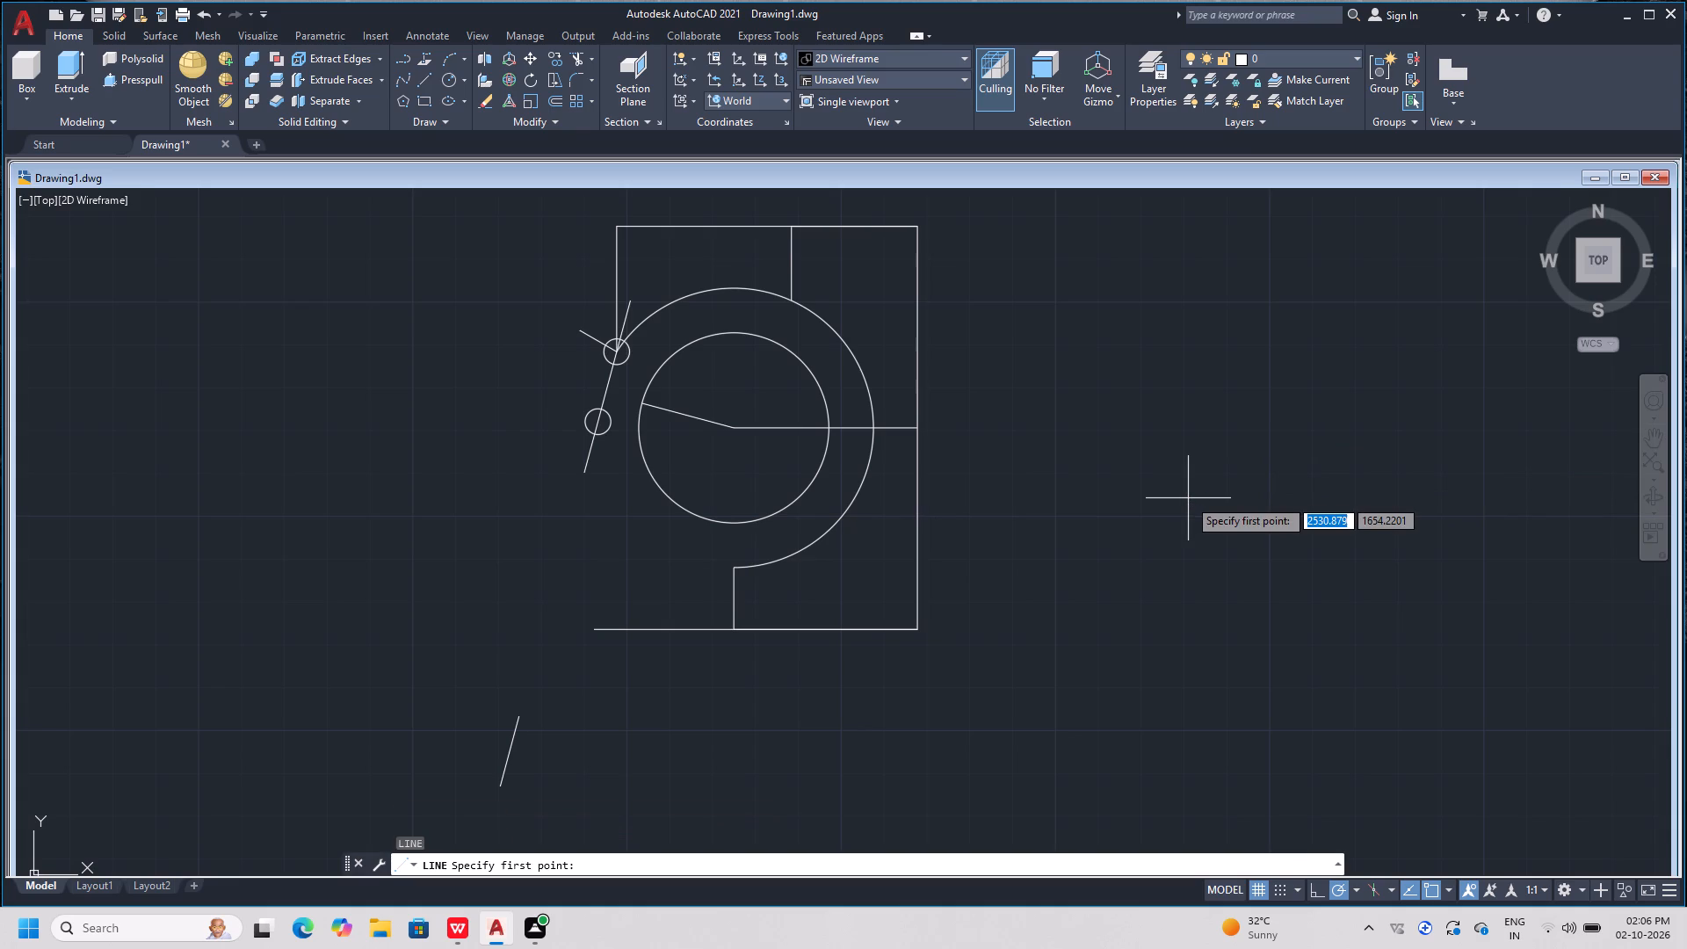
left_click(589, 627)
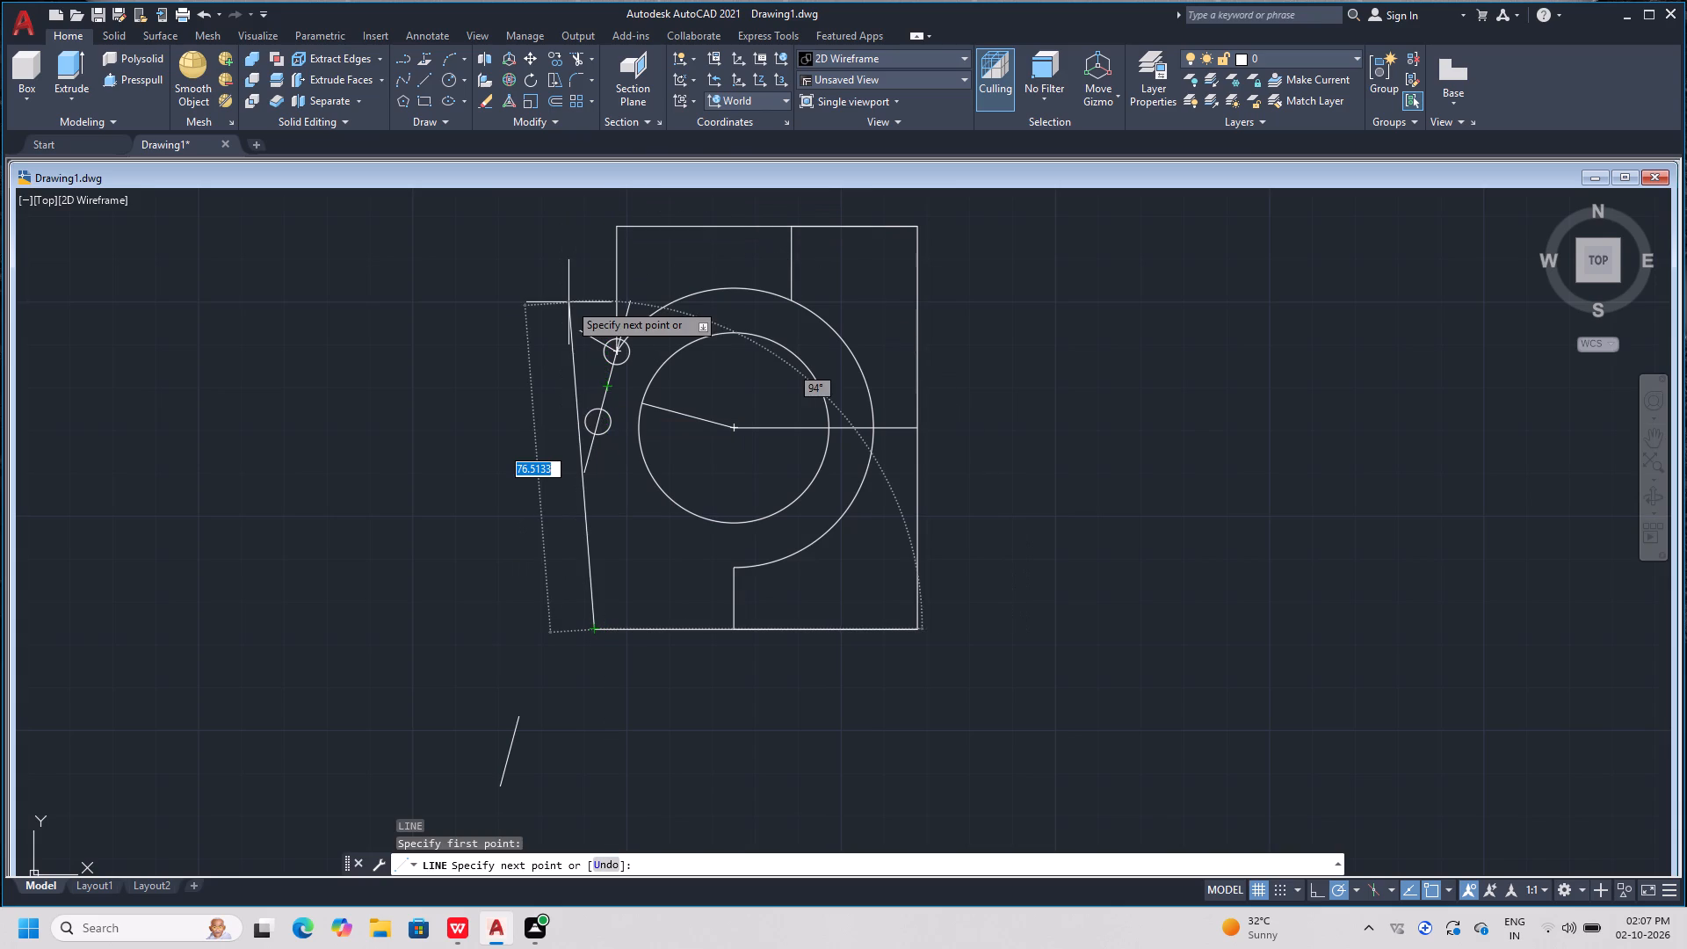
left_click(585, 250)
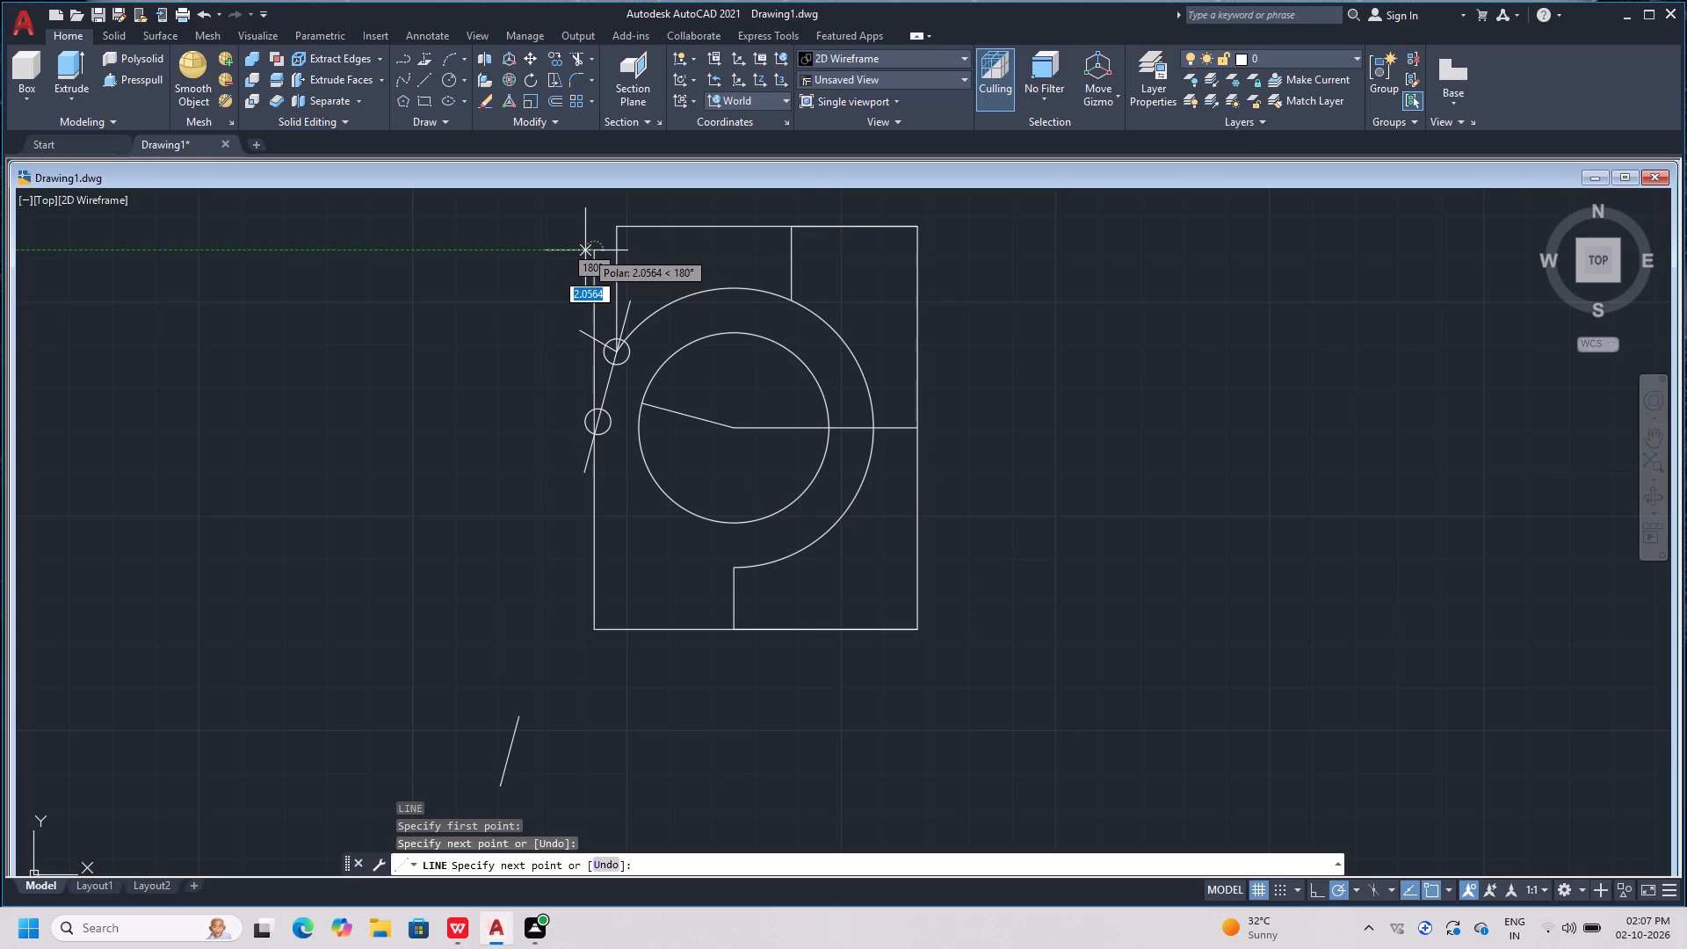
key("space")
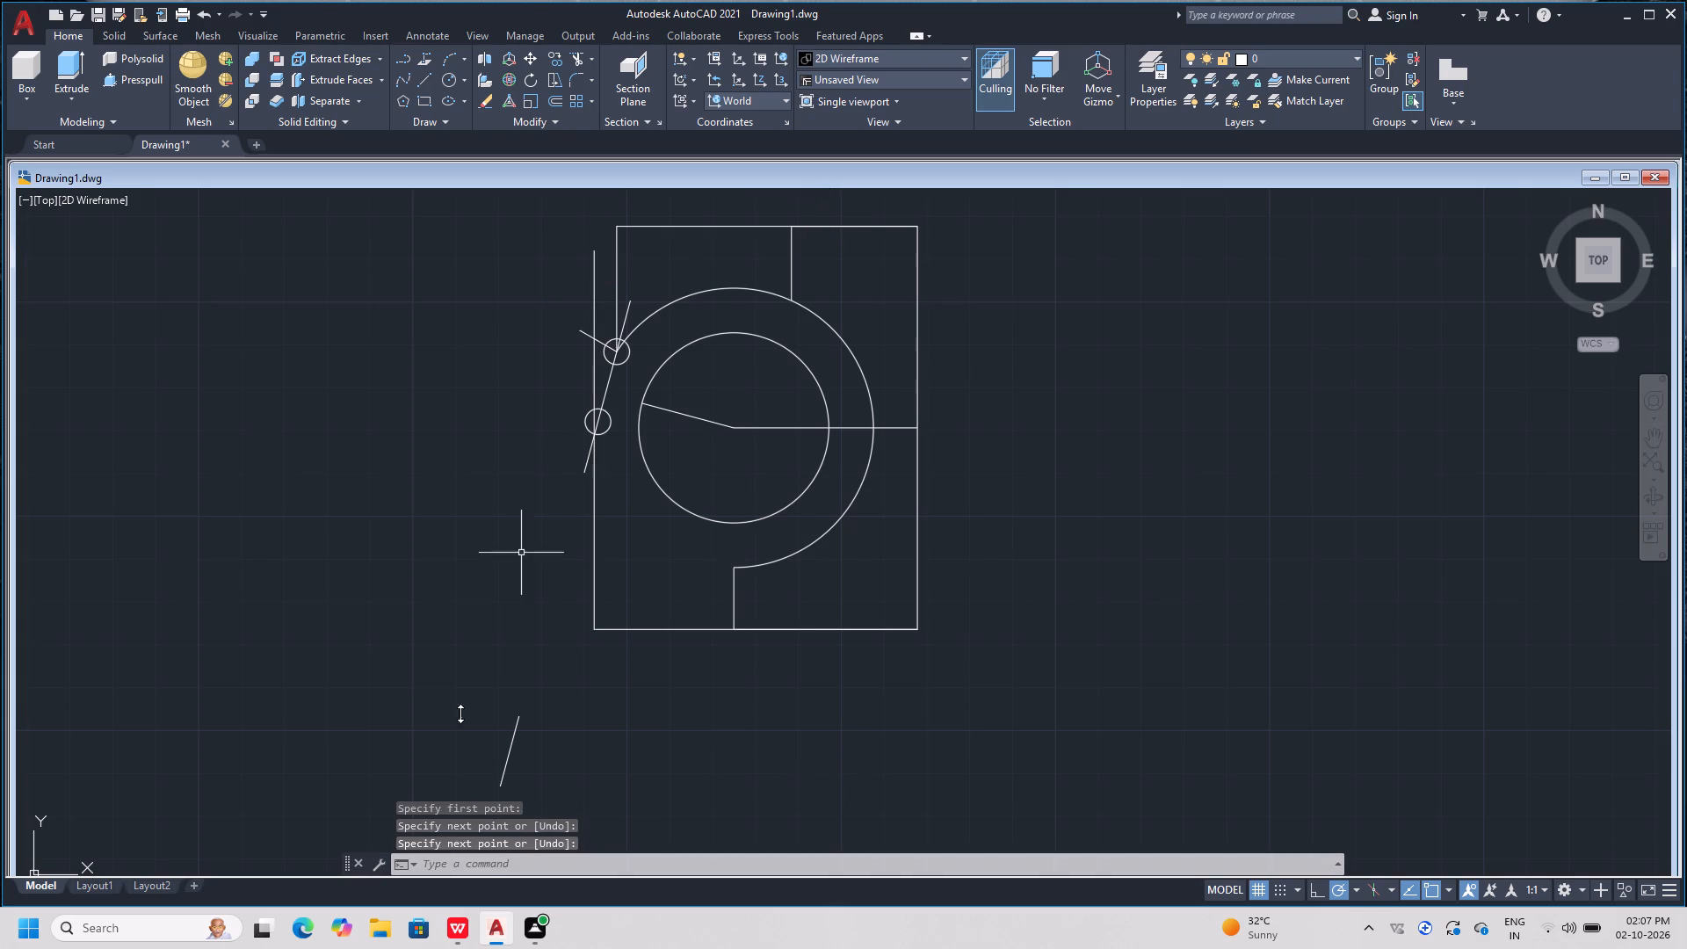
Delete the inclined line that passes through the centres of the two small circles.
scroll(460, 797, "up", 1)
scroll(464, 795, "down", 2)
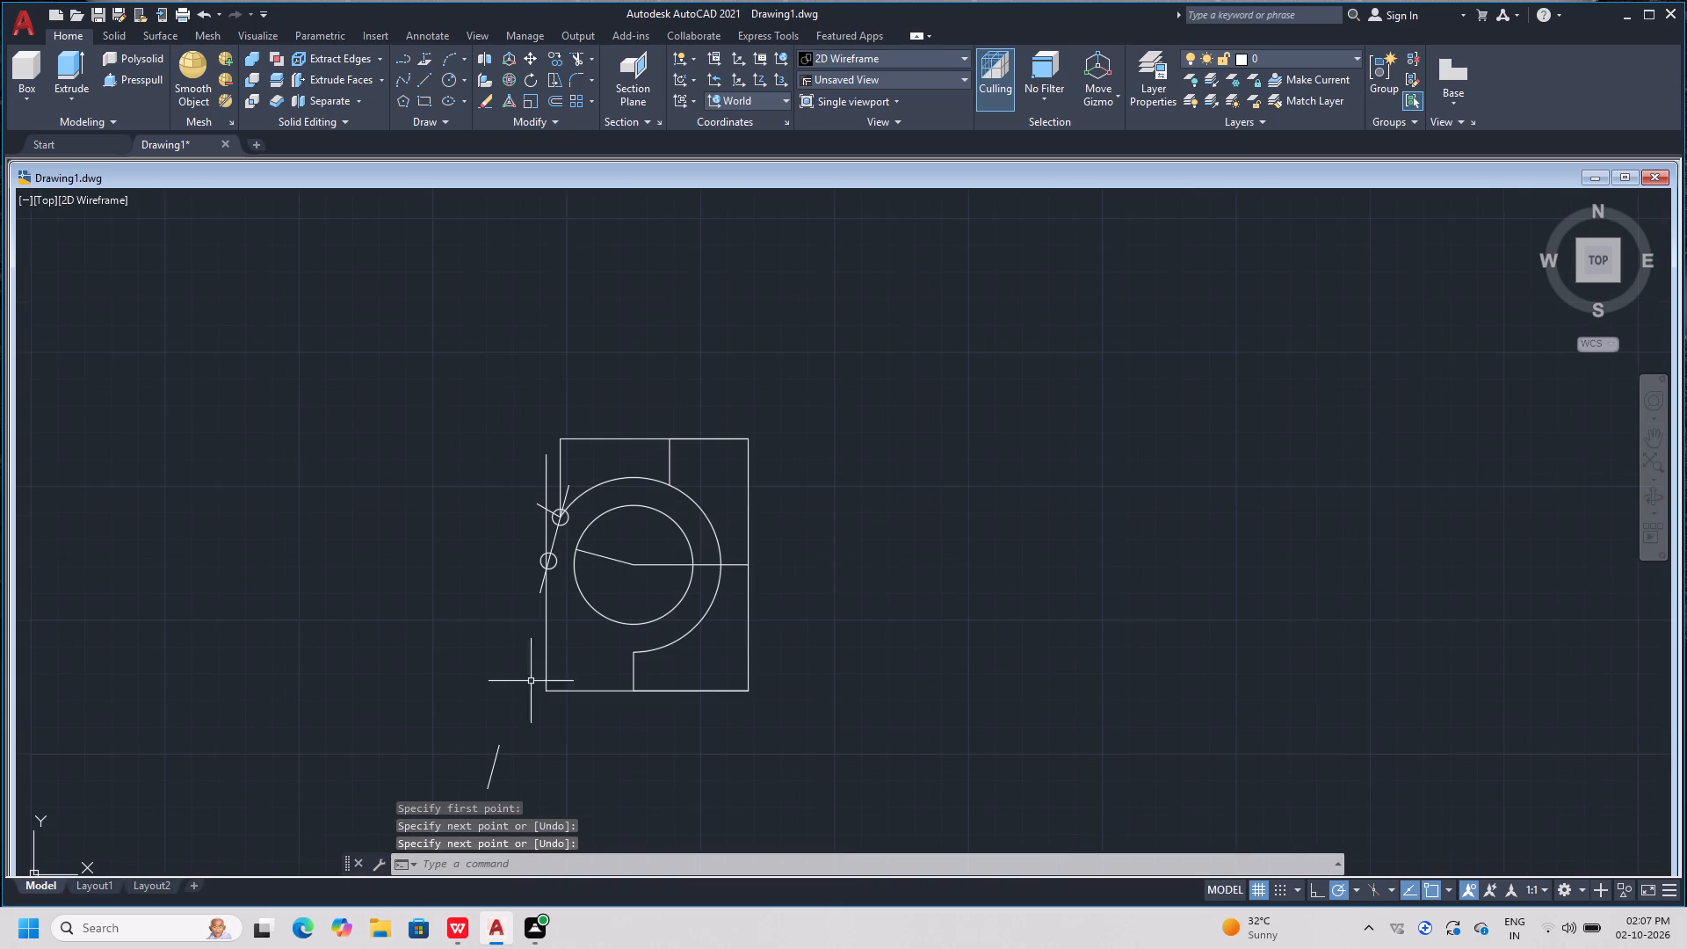
scroll(634, 410, "up", 1)
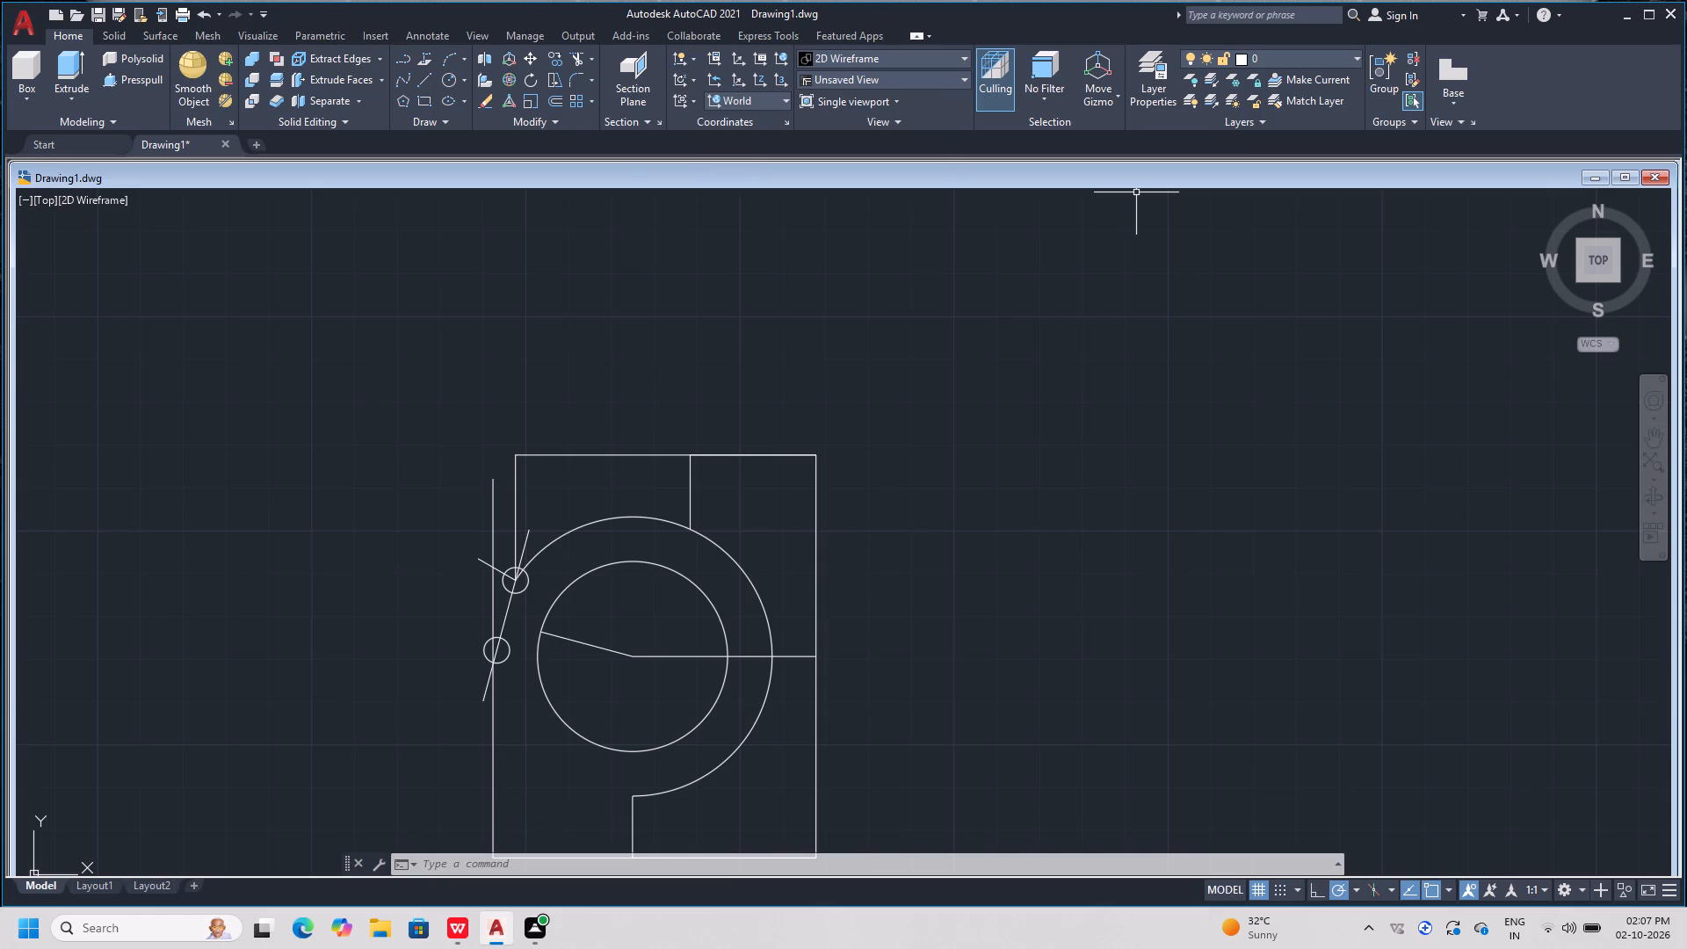
scroll(527, 654, "up", 4)
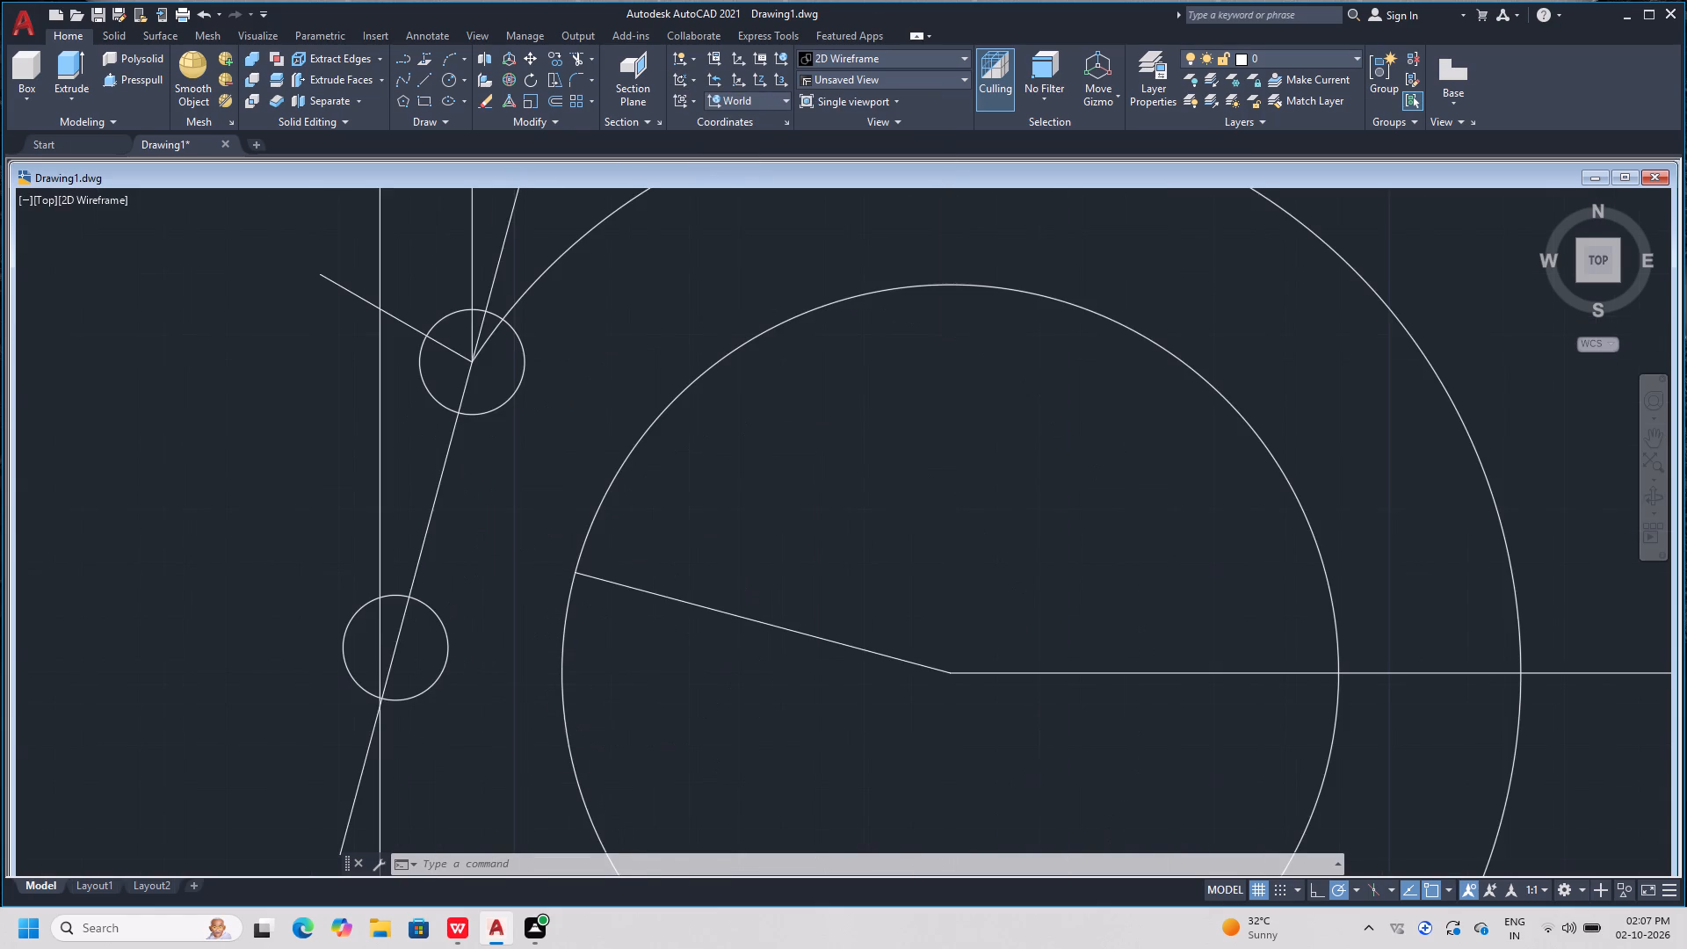
scroll(527, 654, "down", 1)
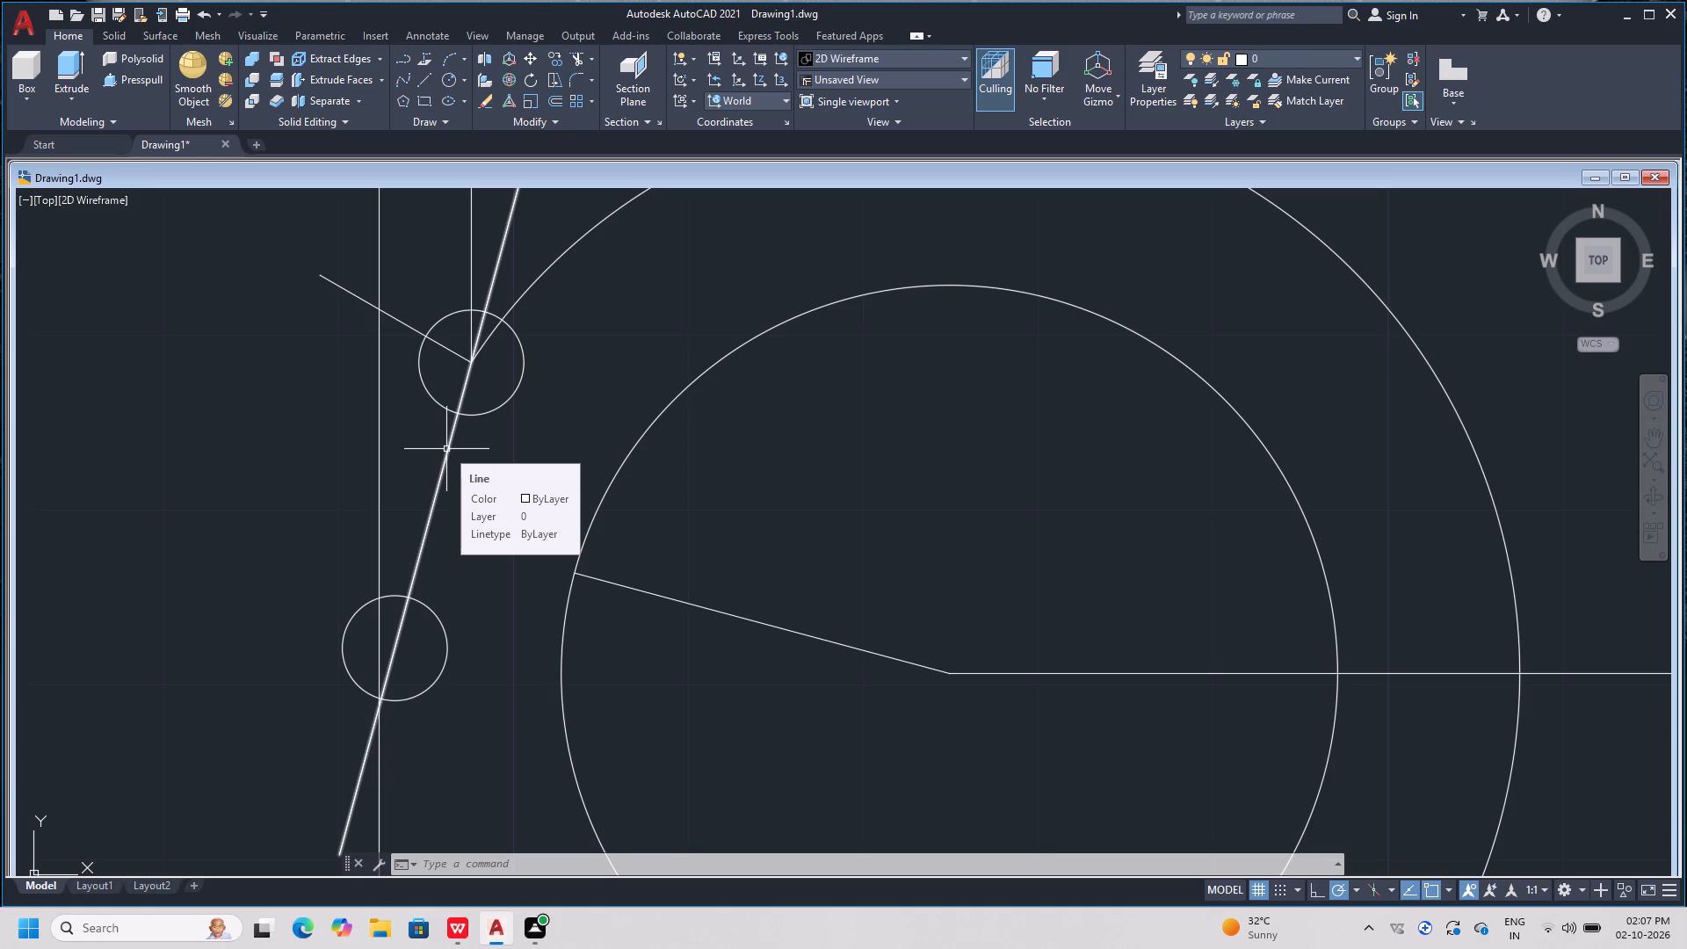
left_click(446, 449)
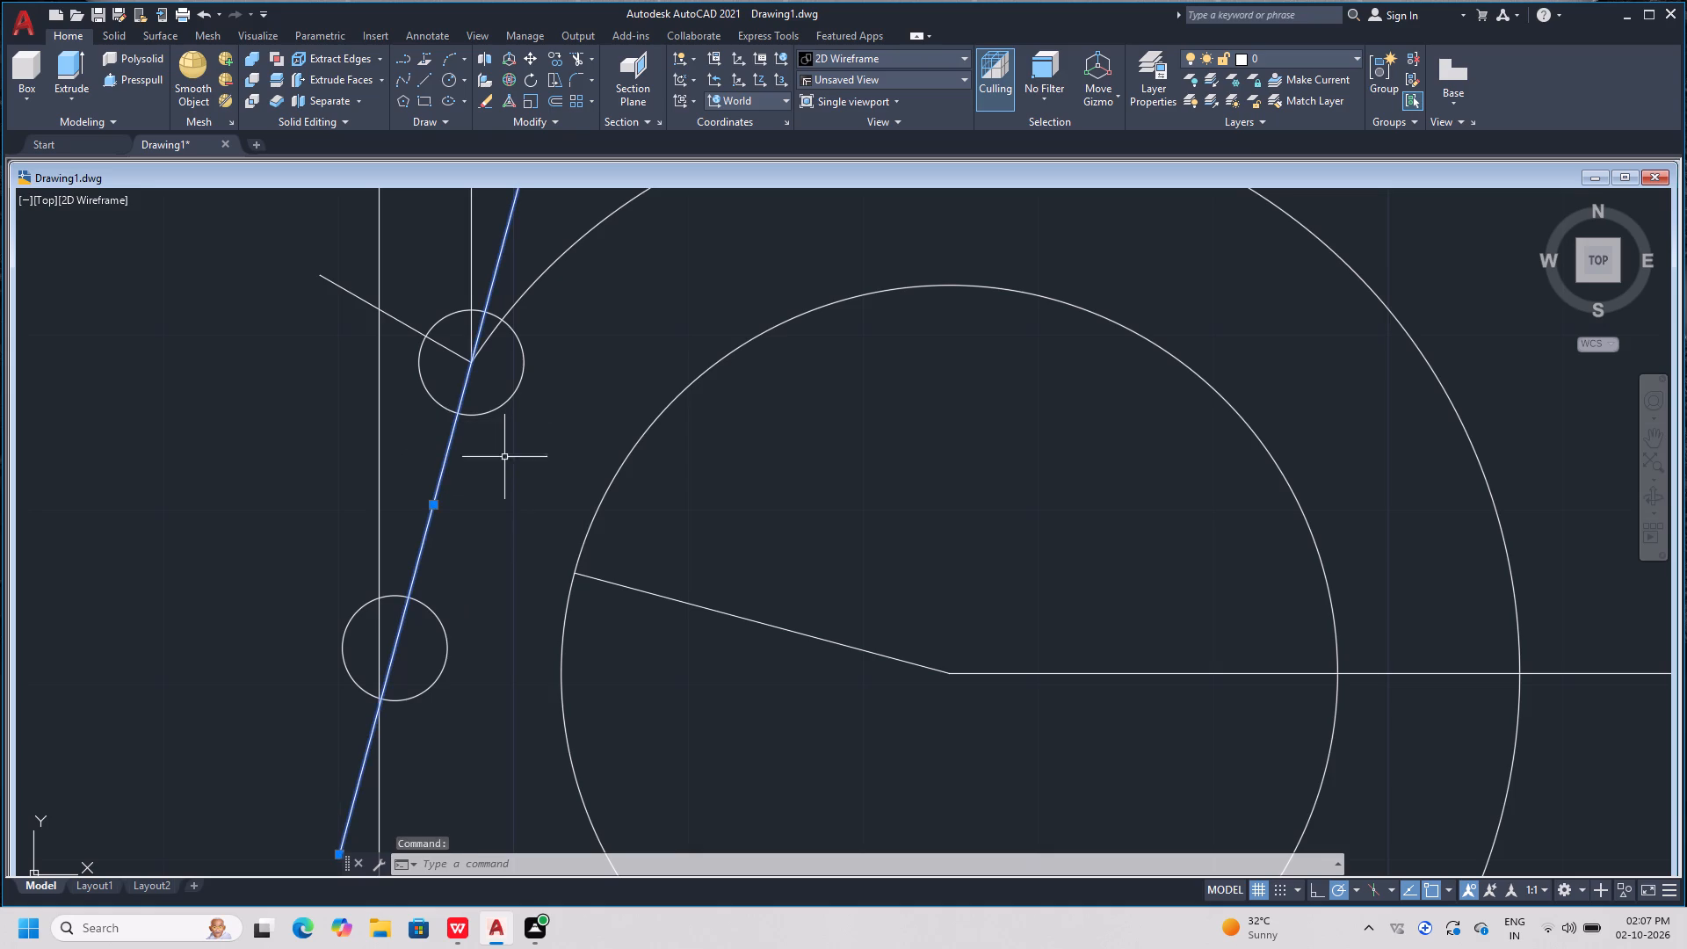
key("Delete")
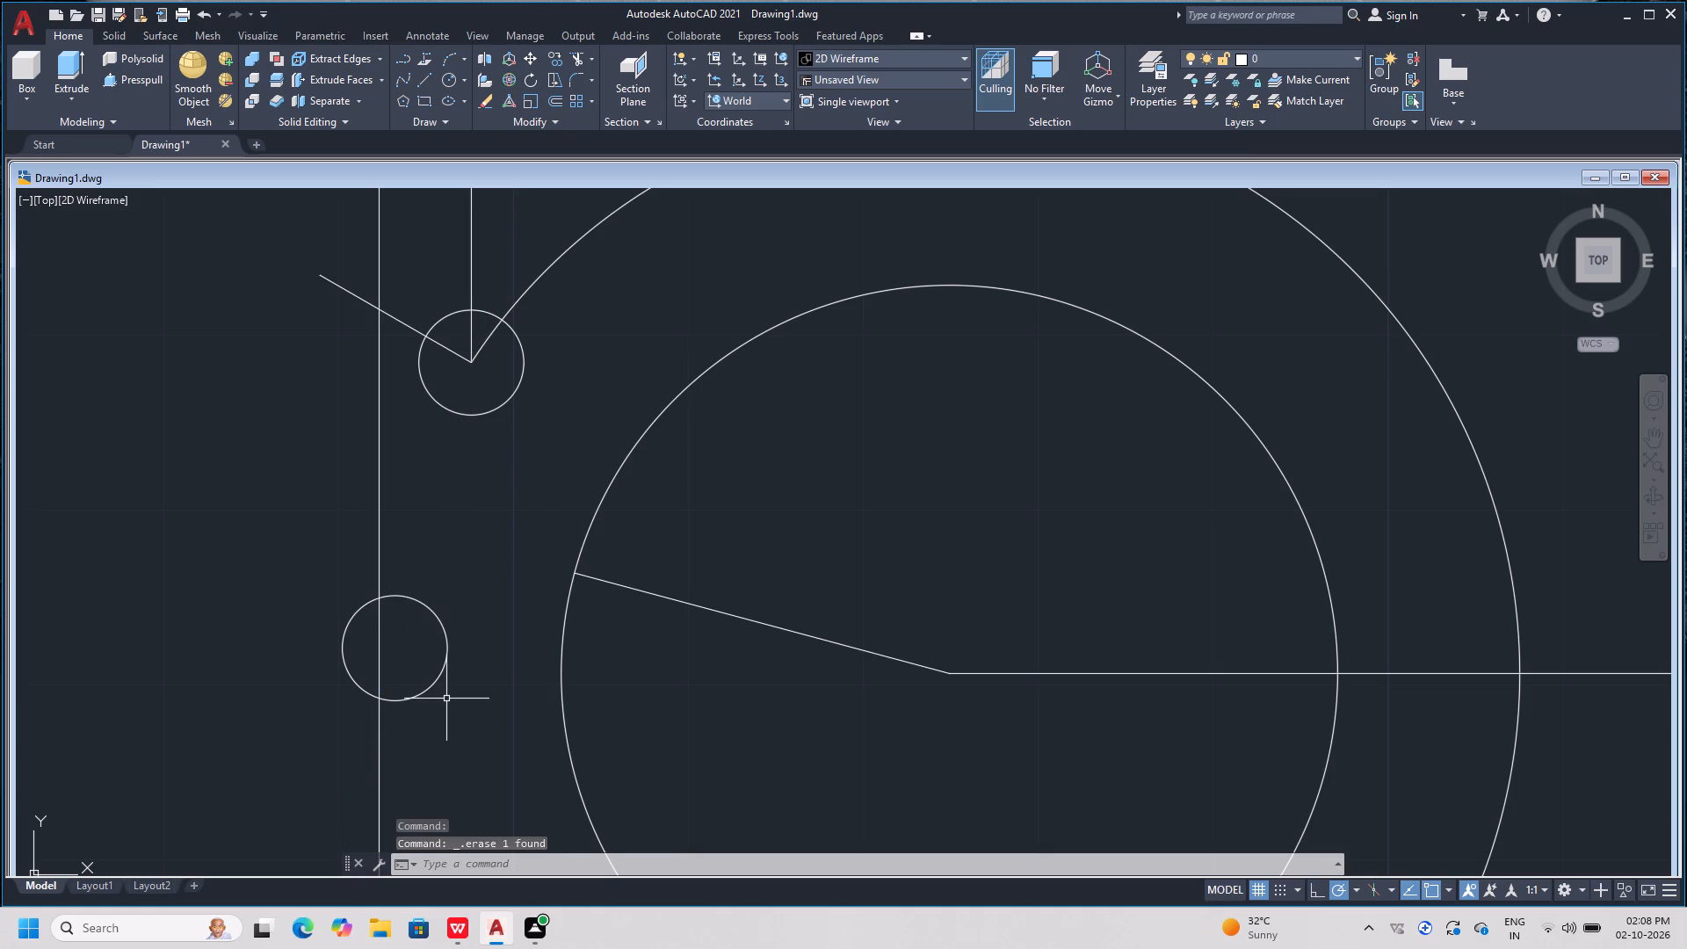
key("Escape")
key("Escape")
key("Escape")
key("Escape")
key("Escape")
key("Escape")
key("Escape")
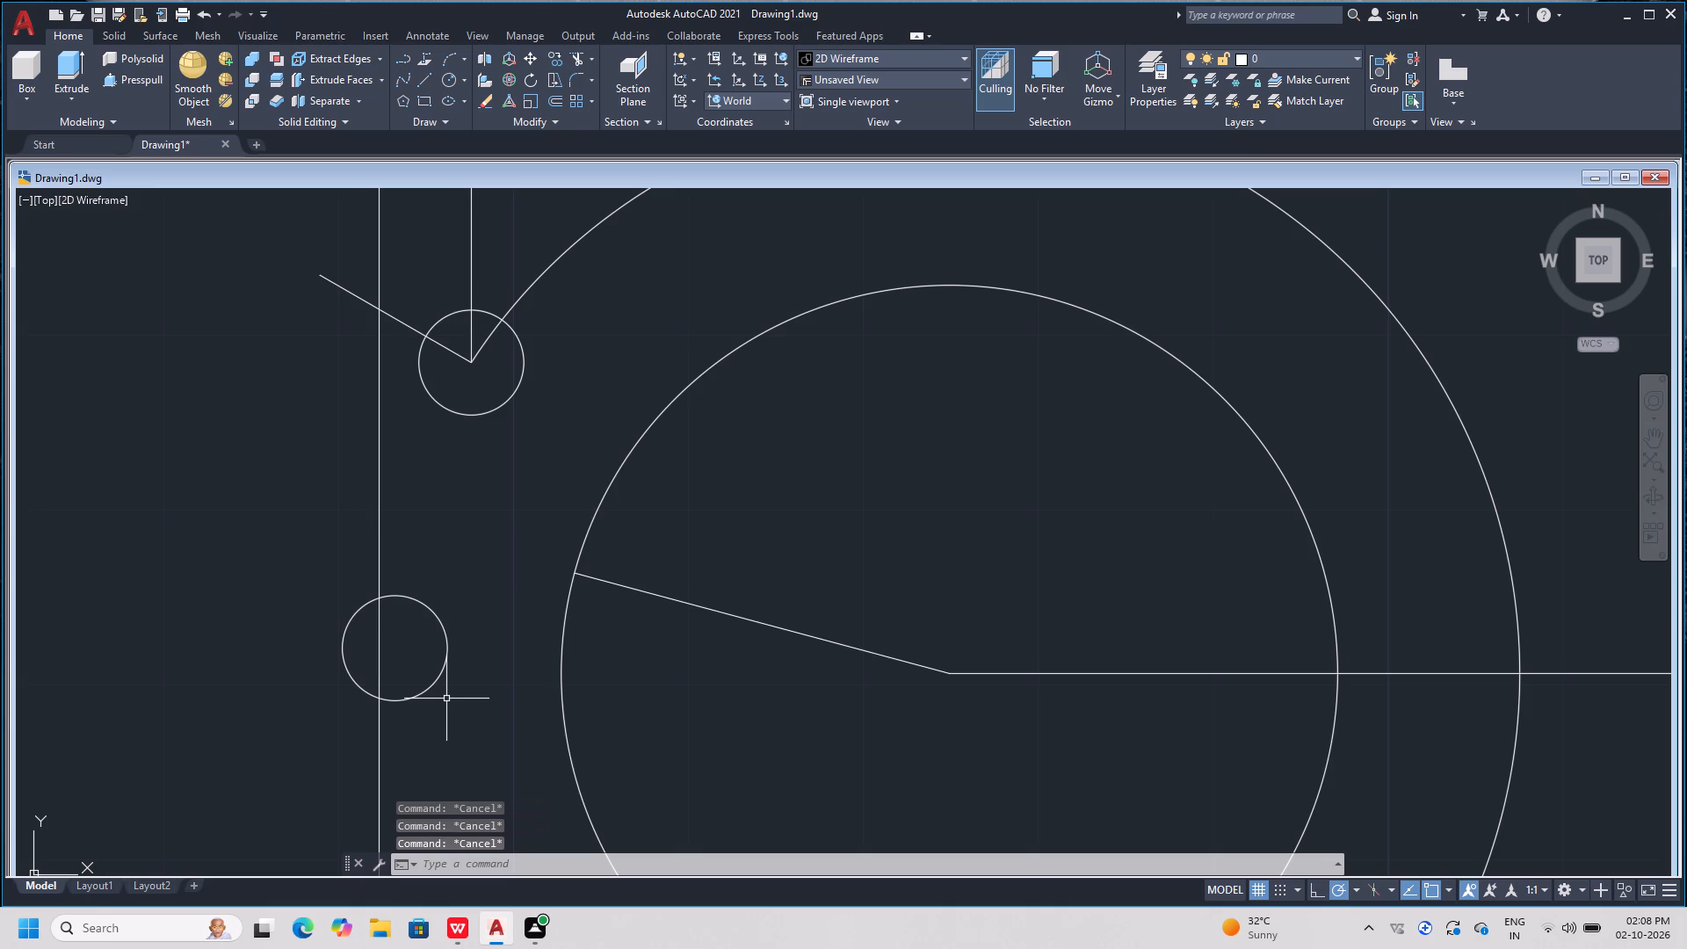
Draw an inclined line with Ortho off from the upper small circle's centre down to the vertical line inside the lower small circle.
key("l")
key("space")
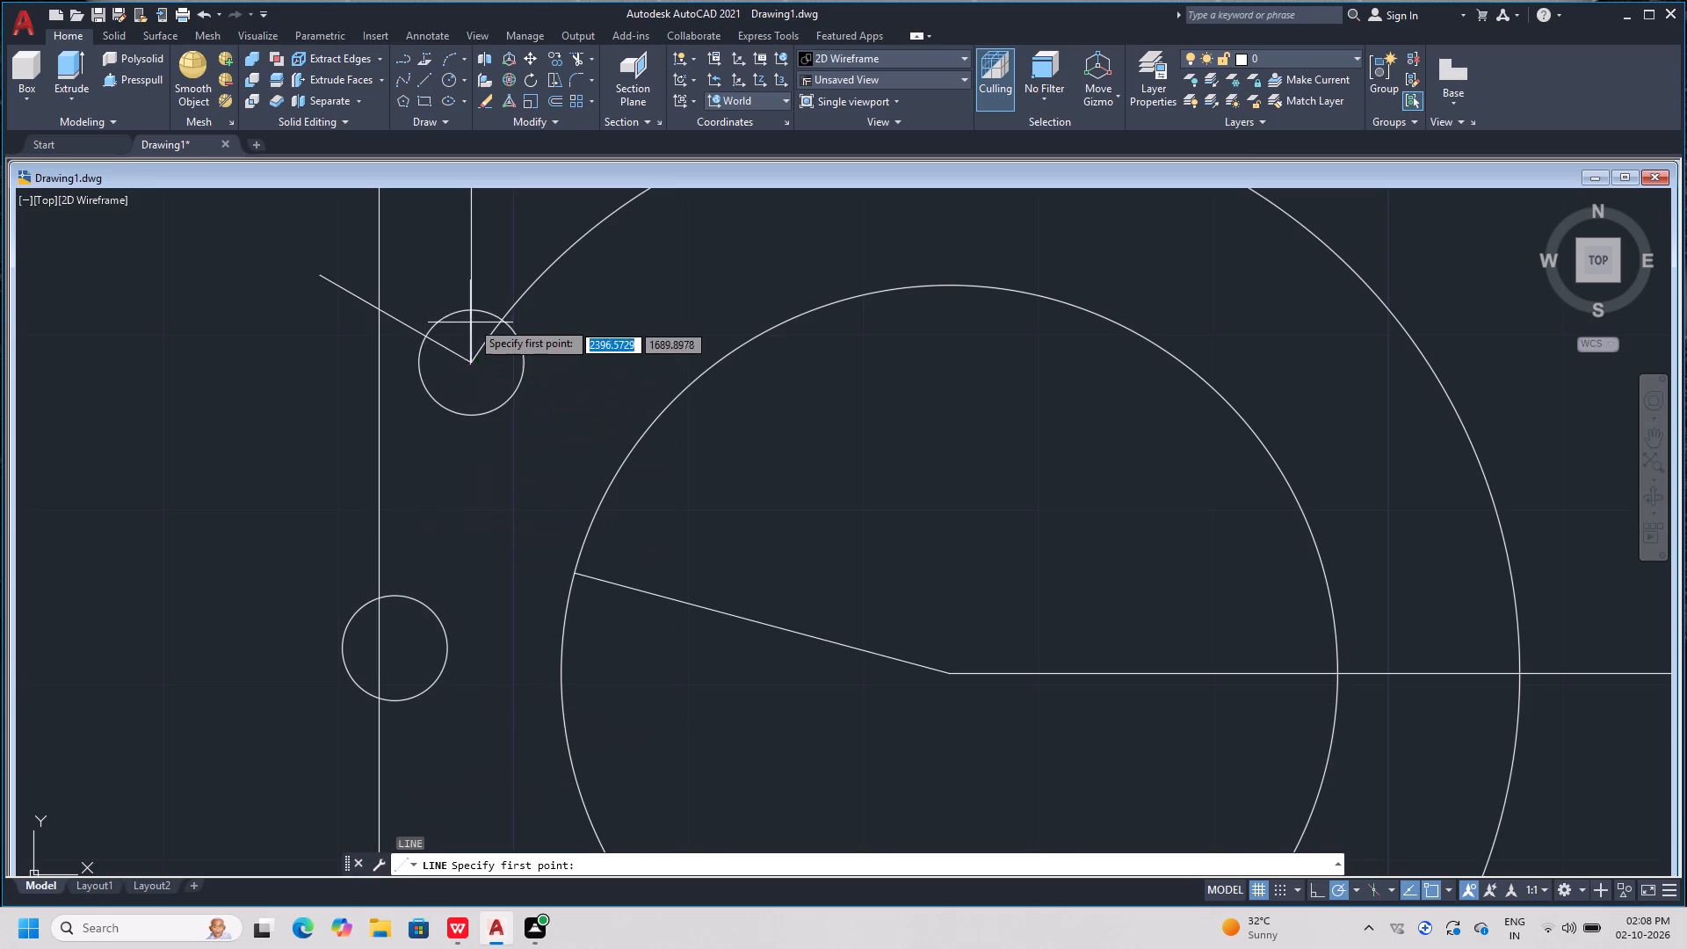
left_click(471, 360)
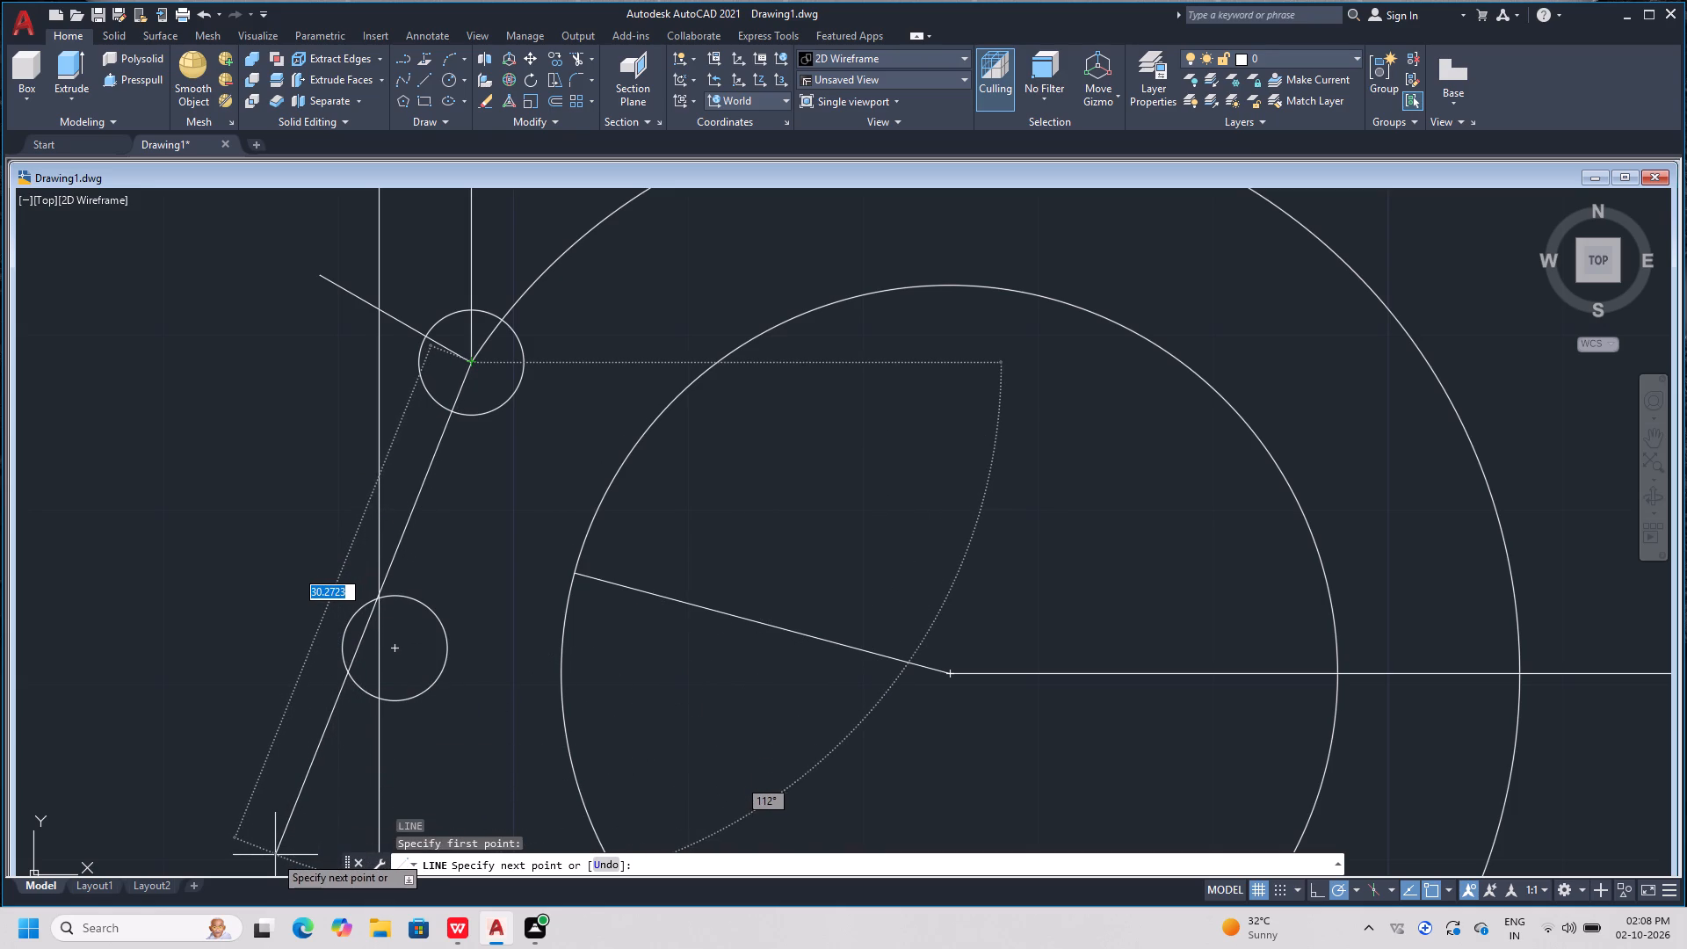
key("F8")
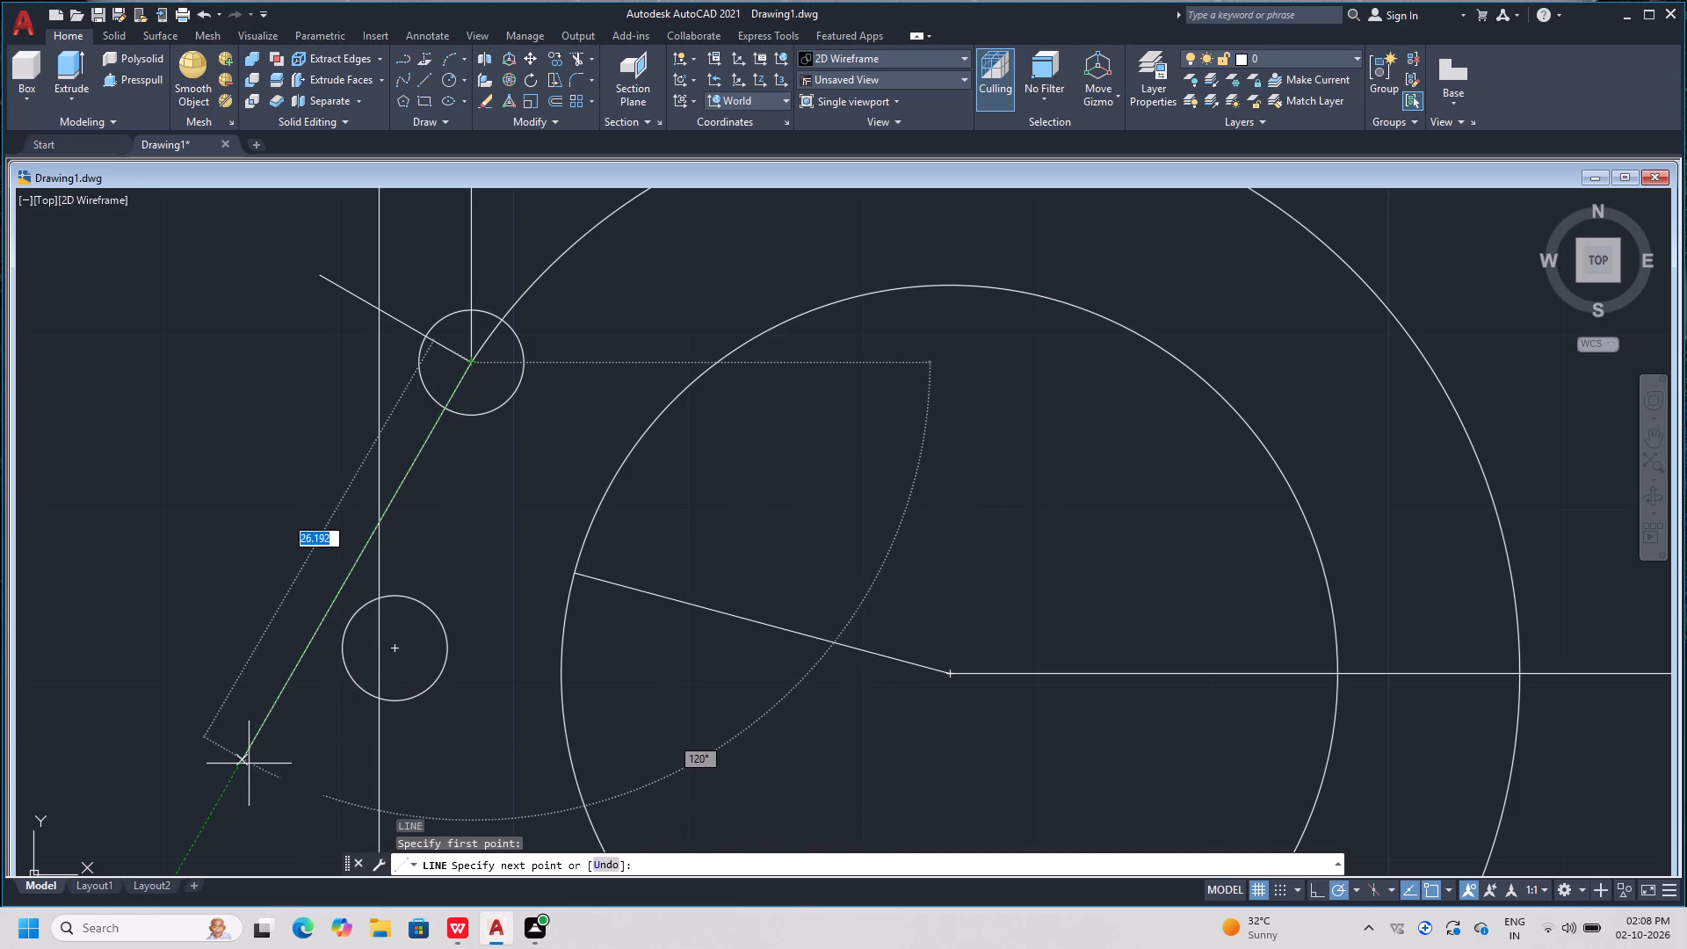
key("F8")
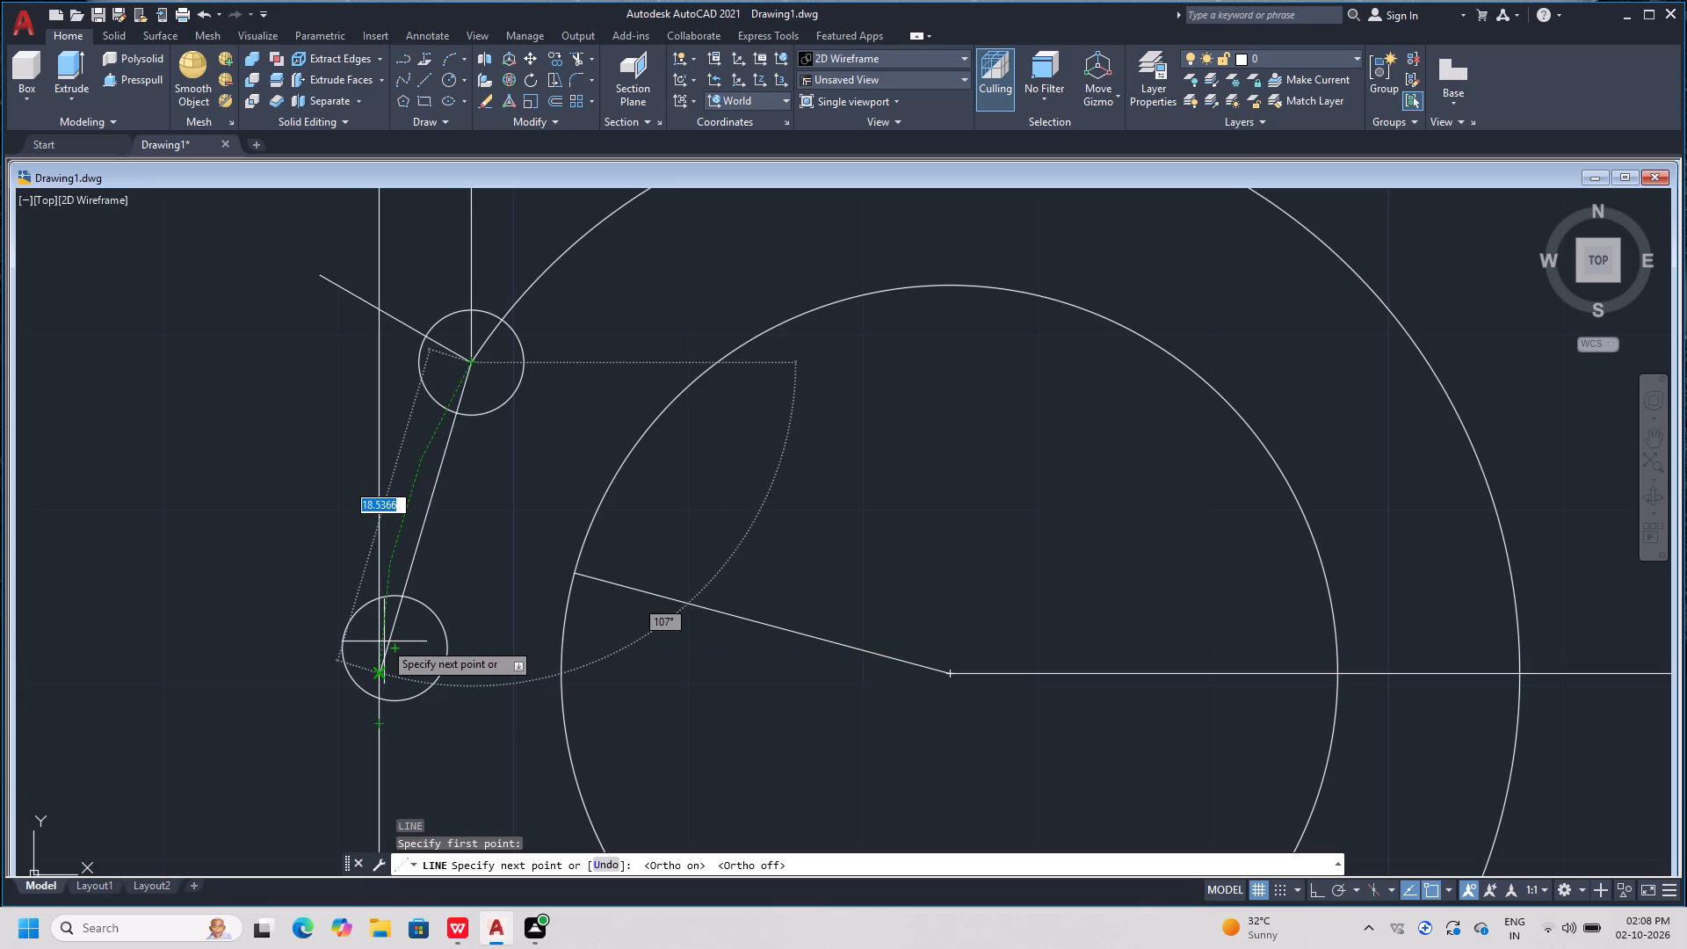
scroll(384, 641, "up", 3)
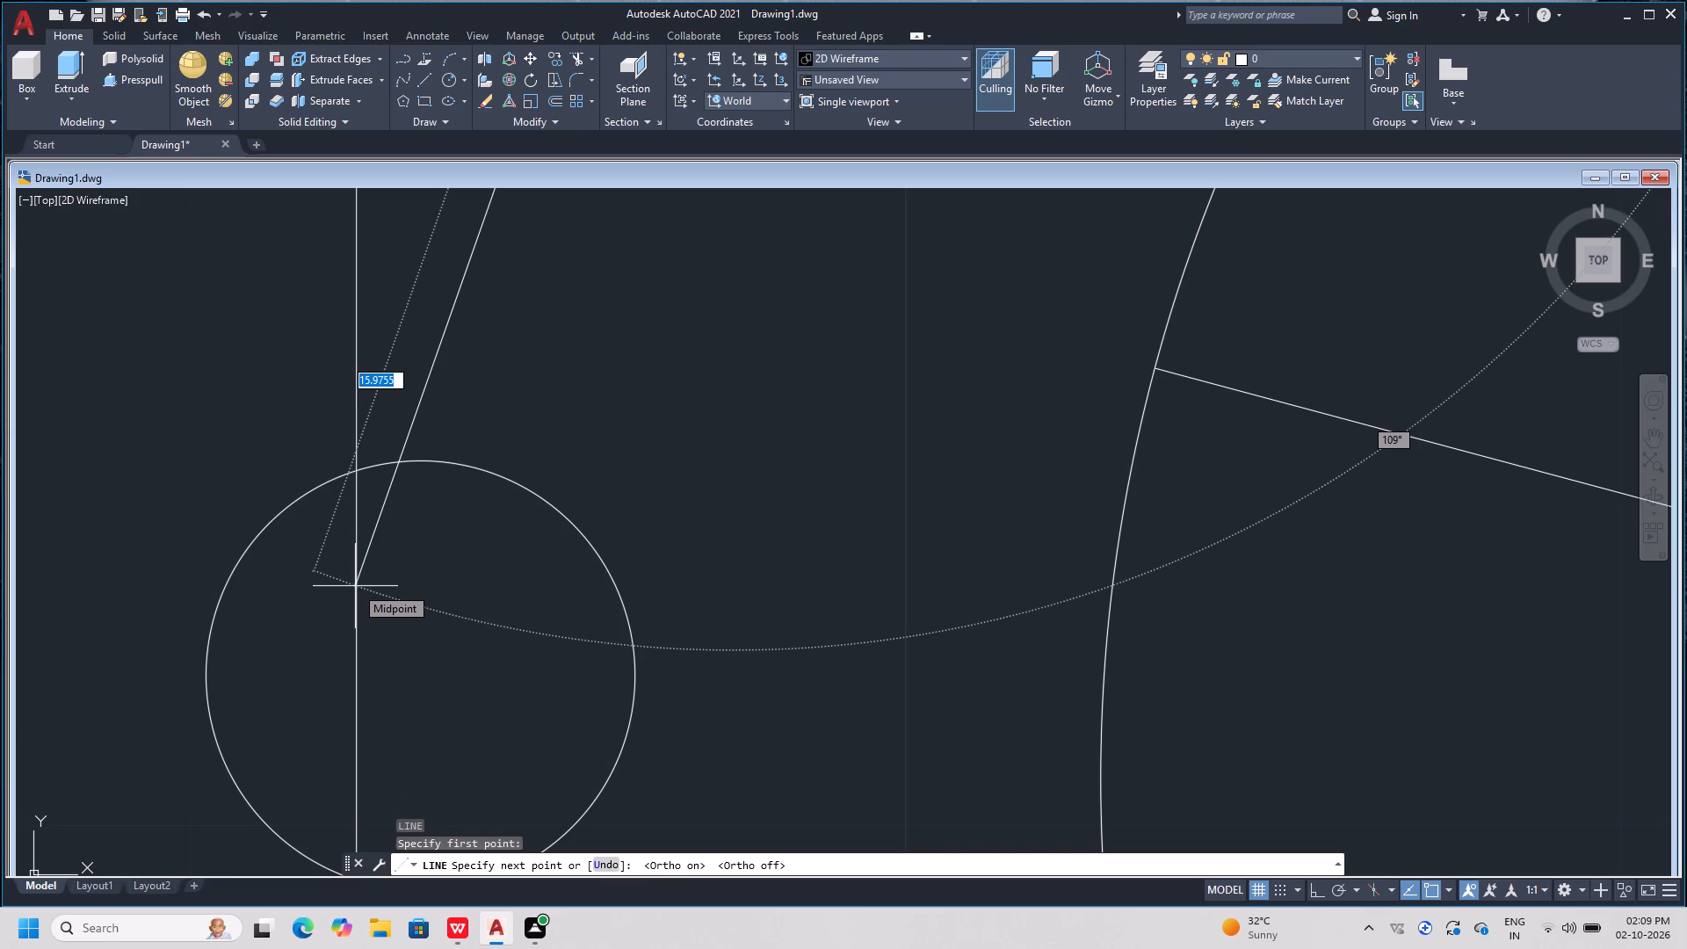
scroll(355, 586, "up", 2)
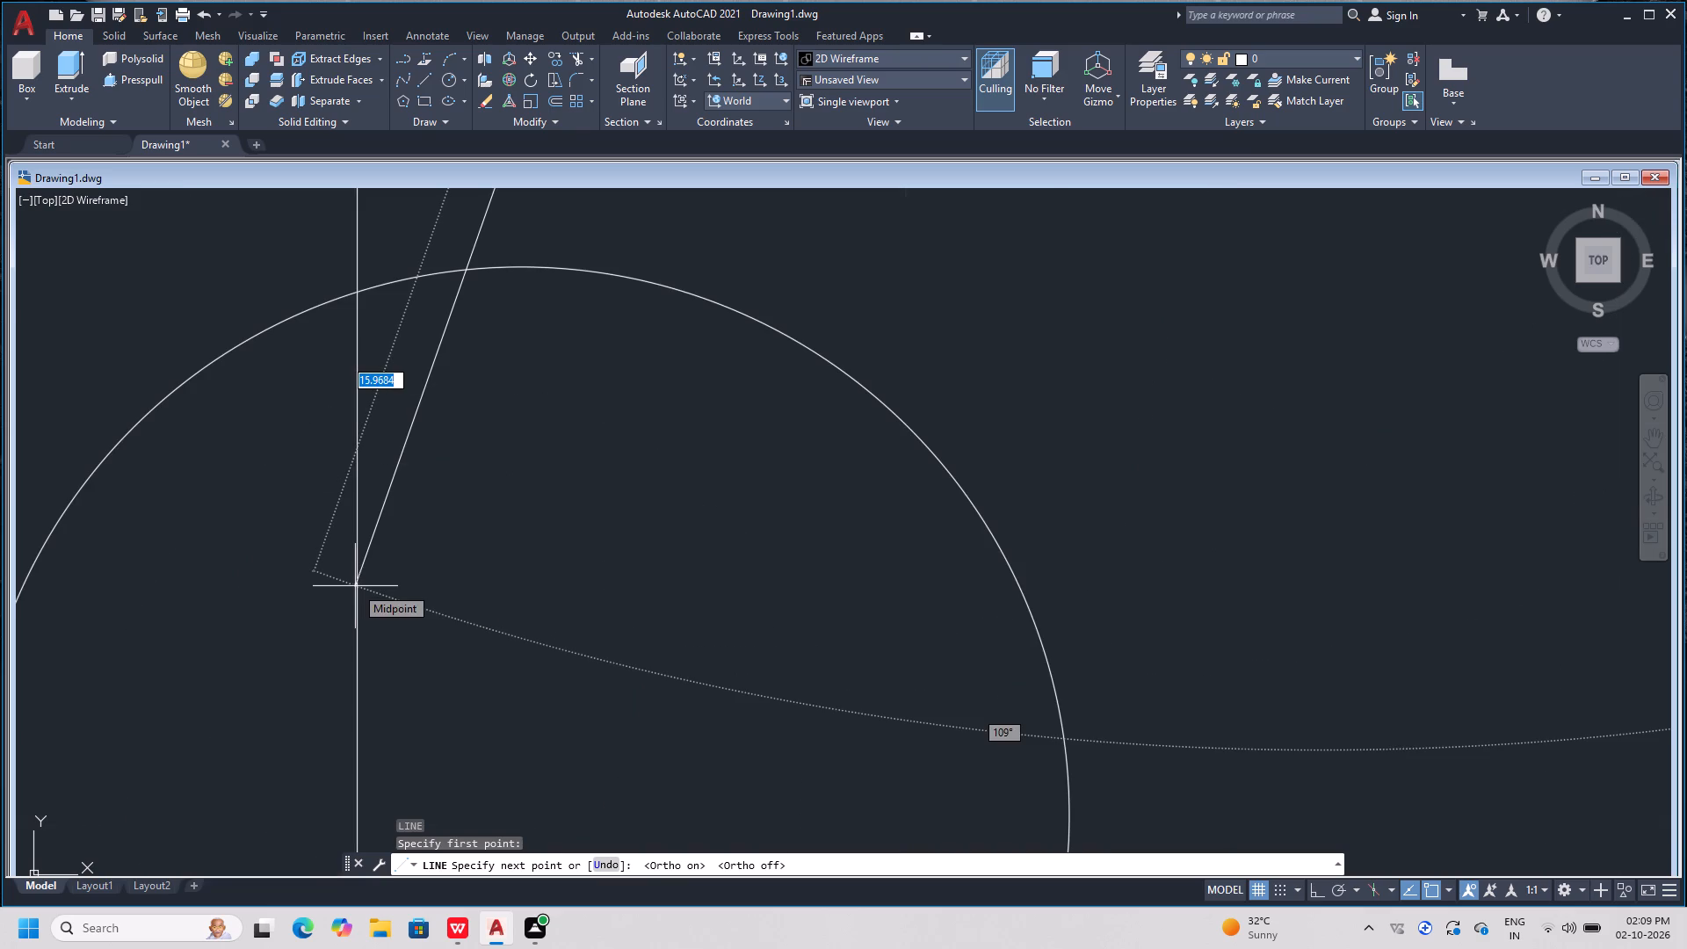
scroll(355, 586, "up", 2)
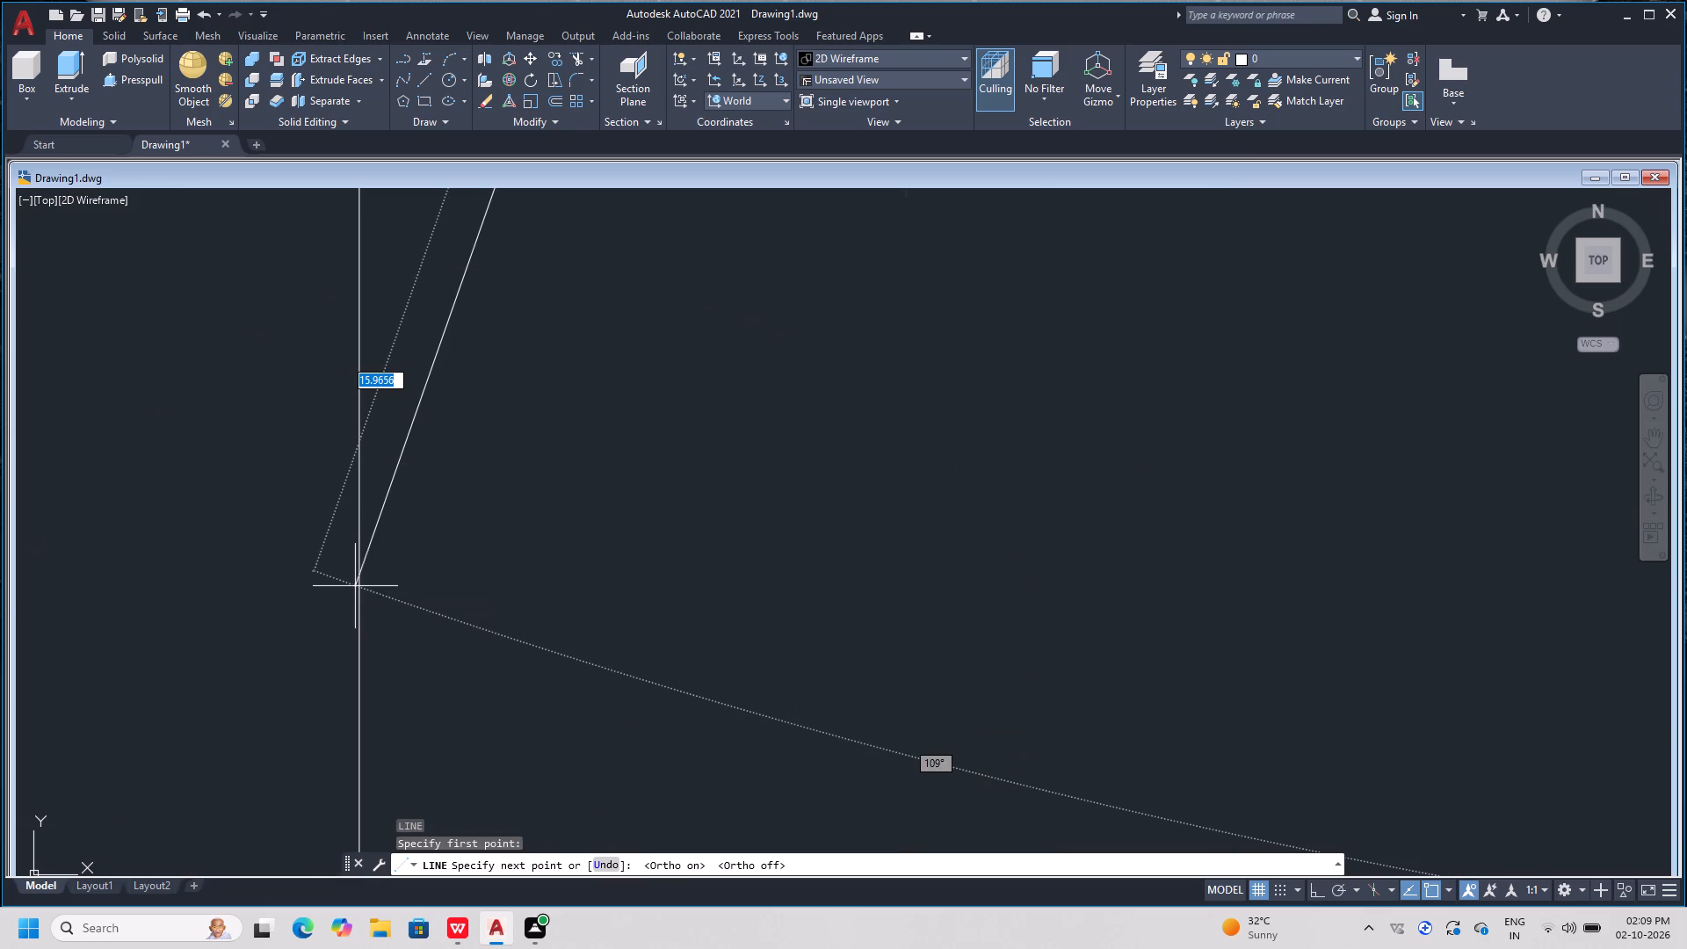
scroll(355, 586, "up", 3)
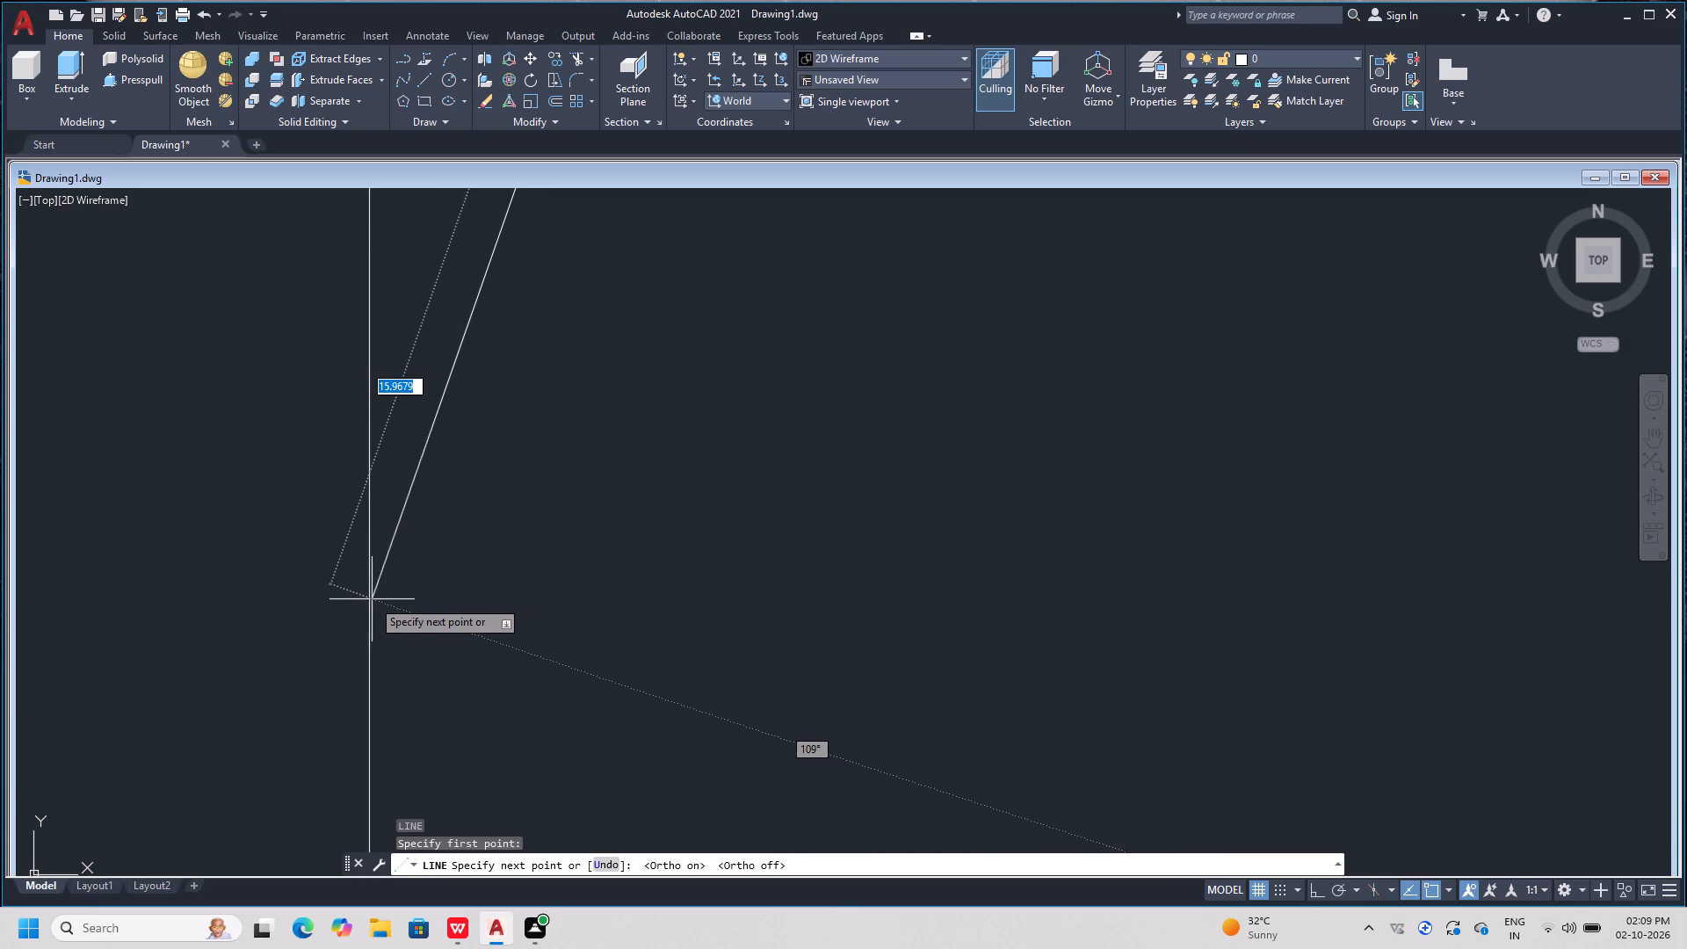
scroll(370, 600, "up", 3)
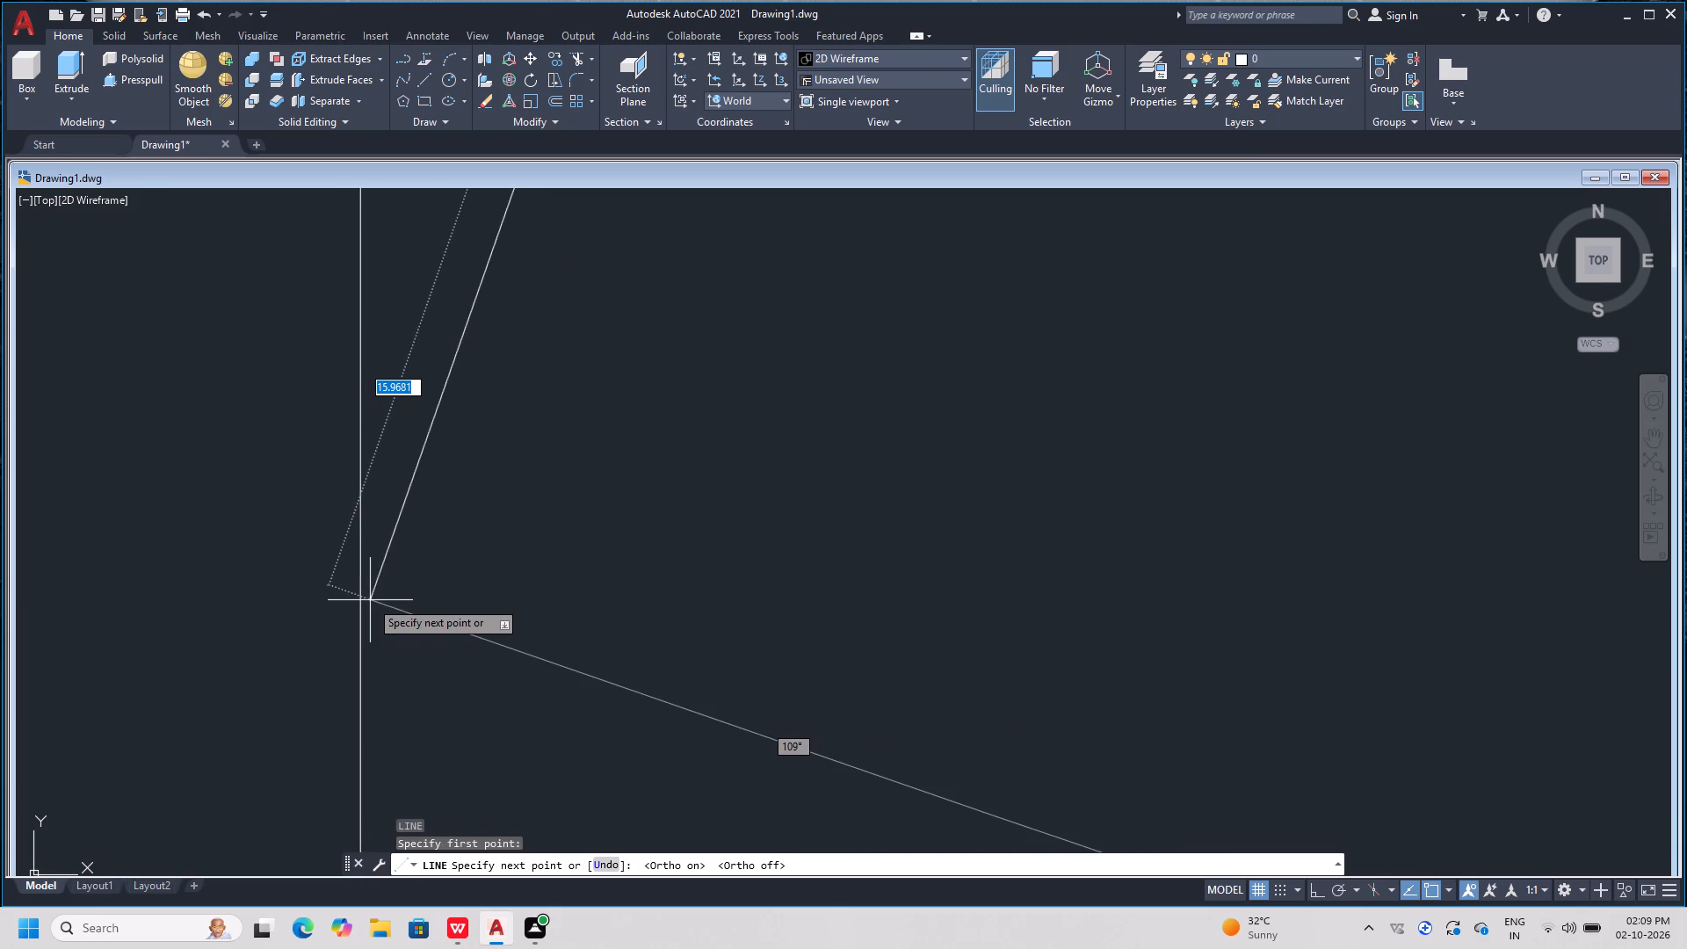
scroll(370, 600, "up", 4)
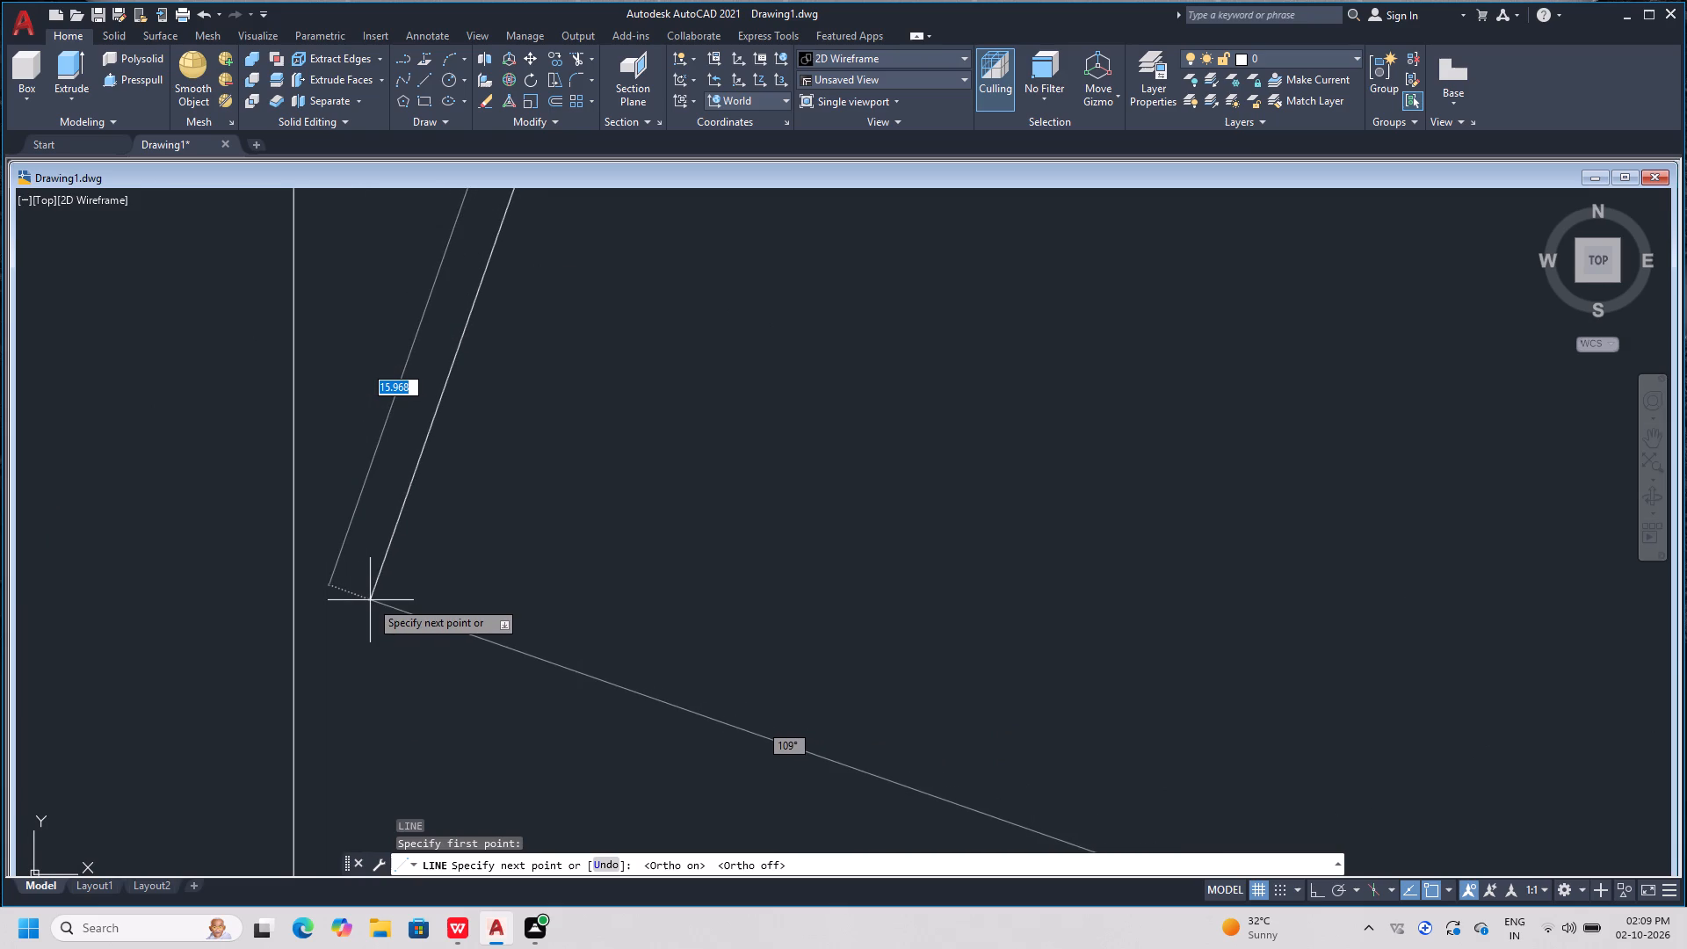
scroll(308, 671, "up", 4)
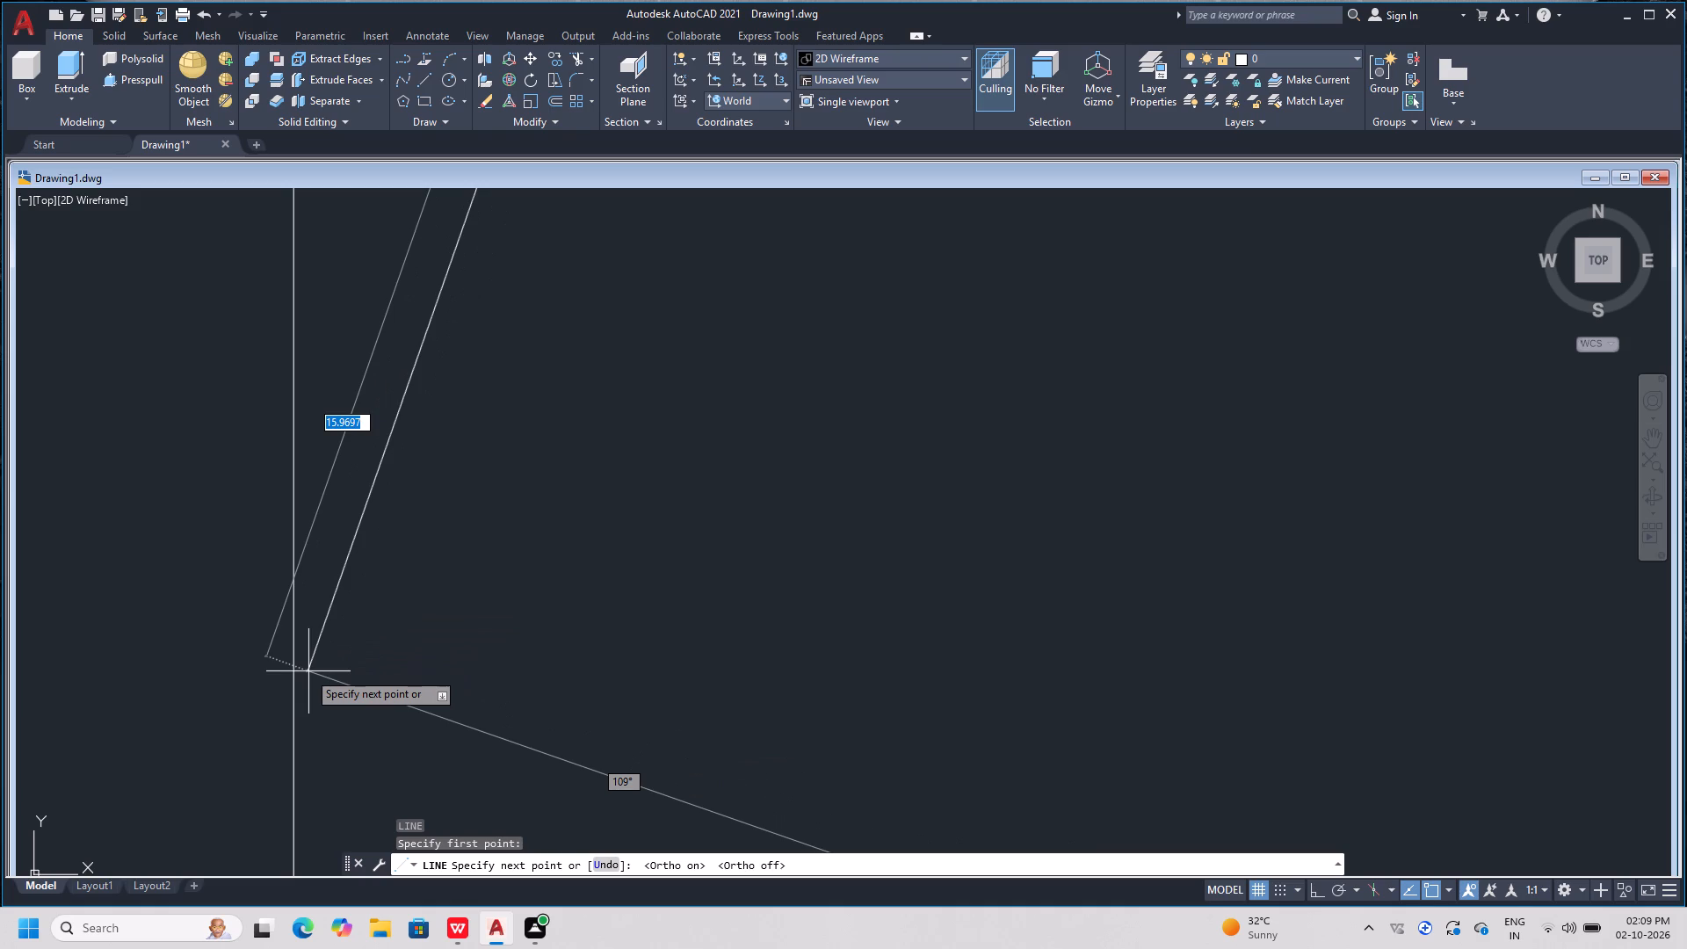
scroll(308, 671, "up", 6)
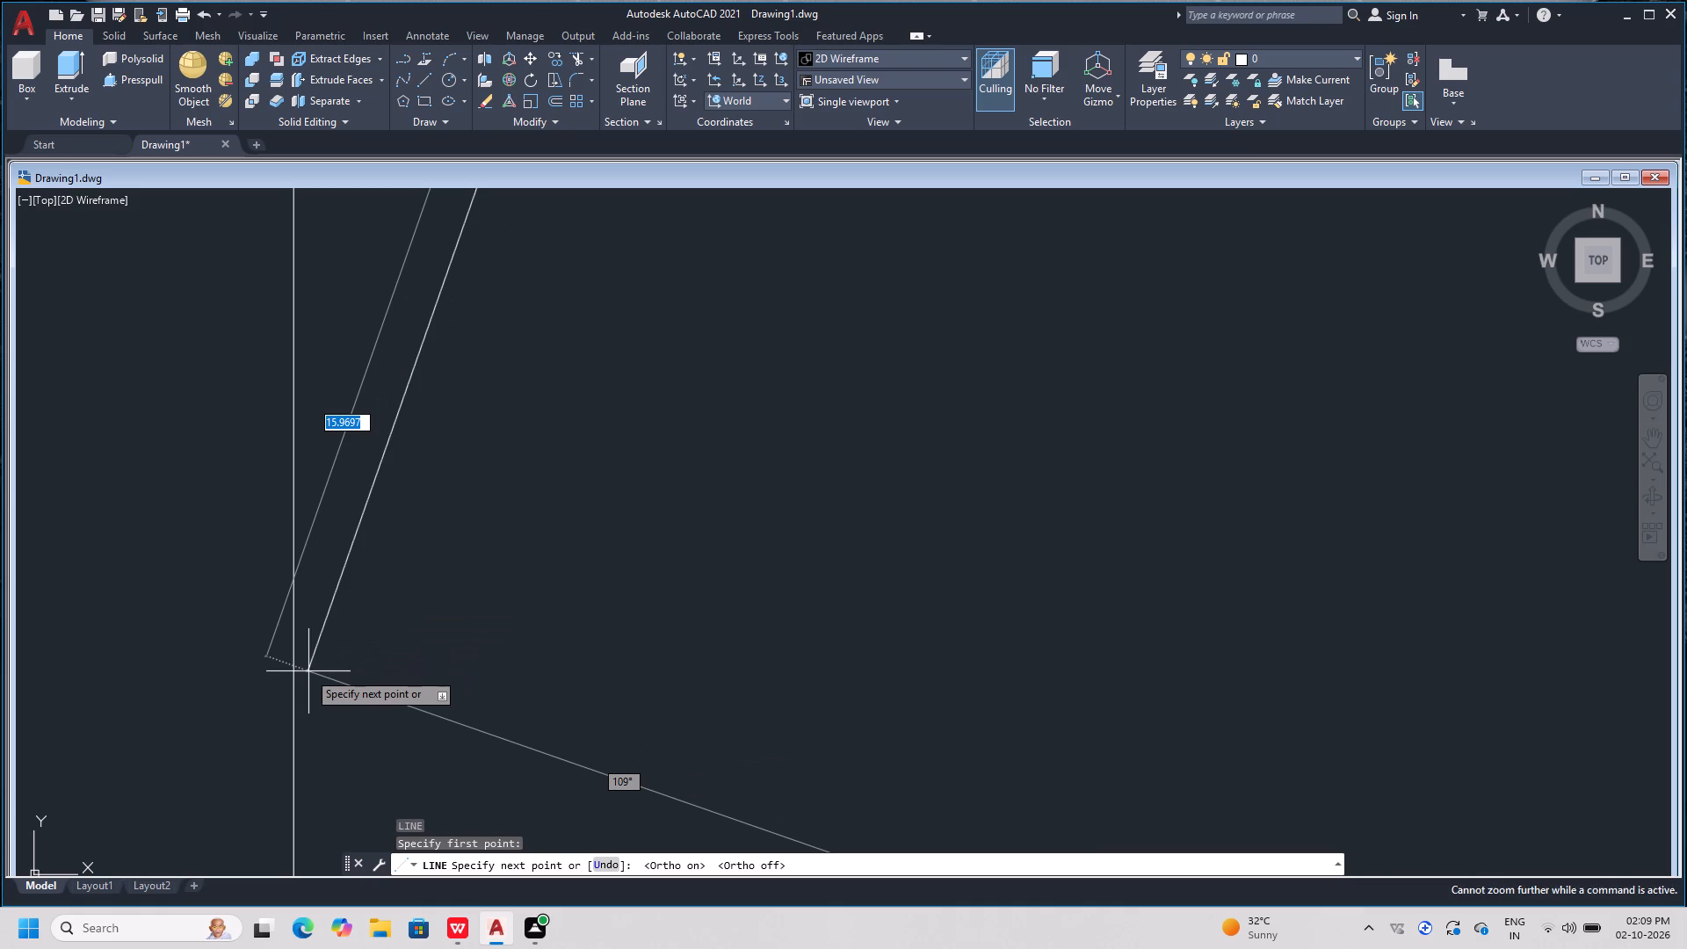
scroll(308, 671, "up", 4)
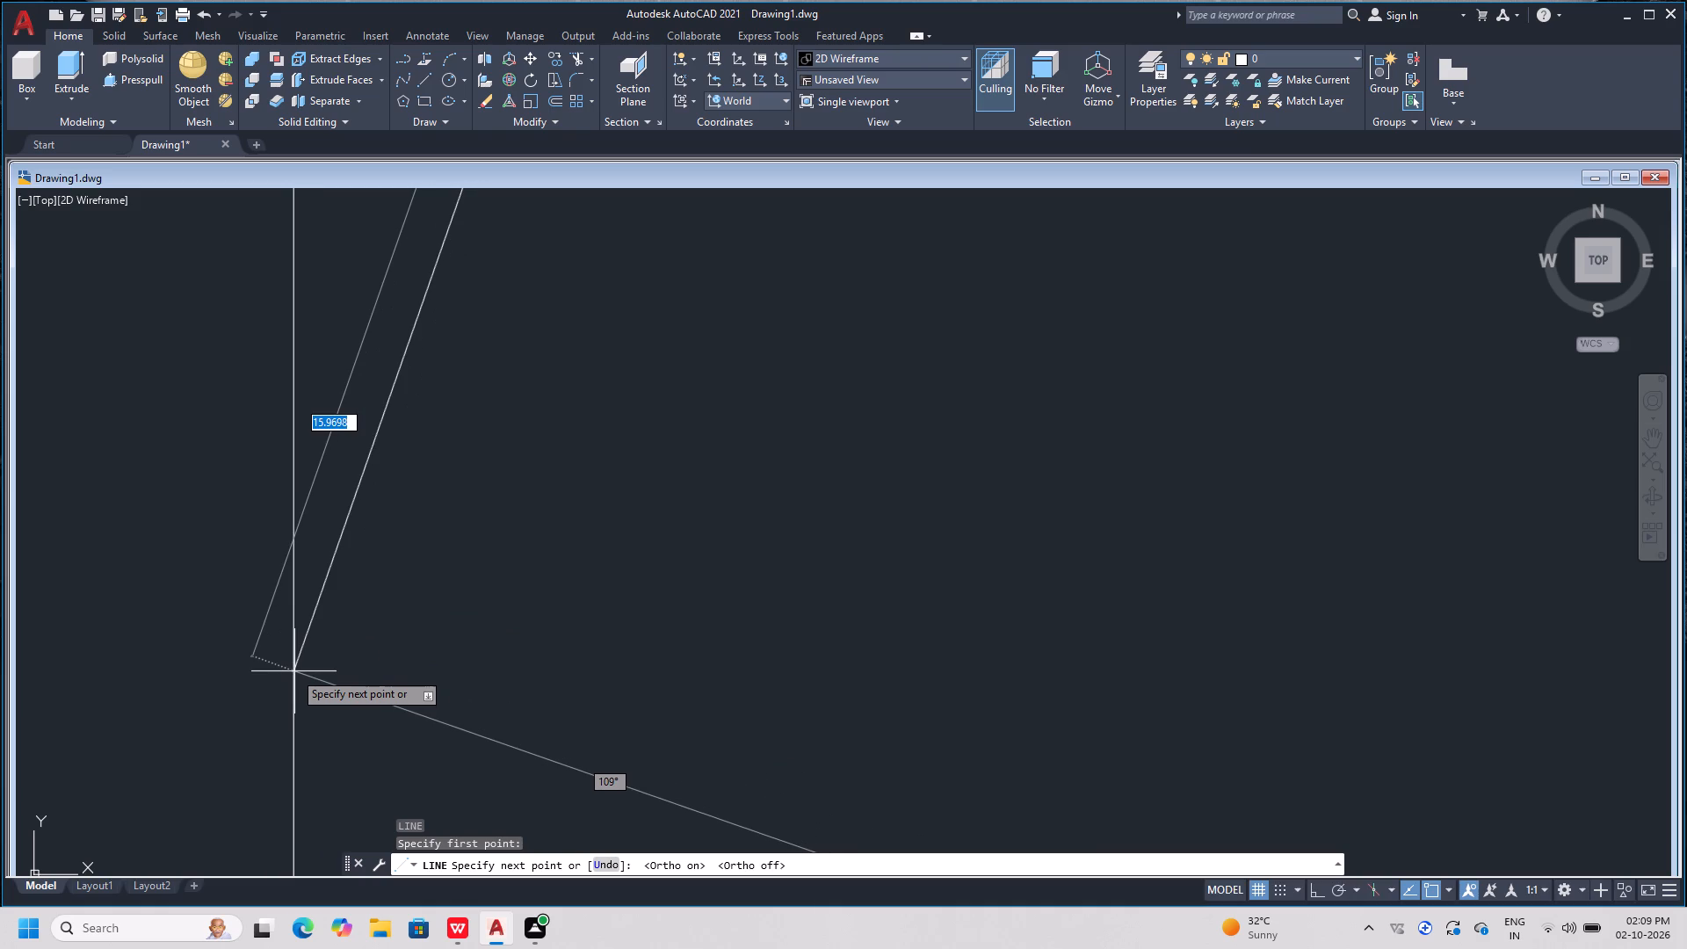
scroll(293, 671, "up", 1)
scroll(293, 671, "down", 1)
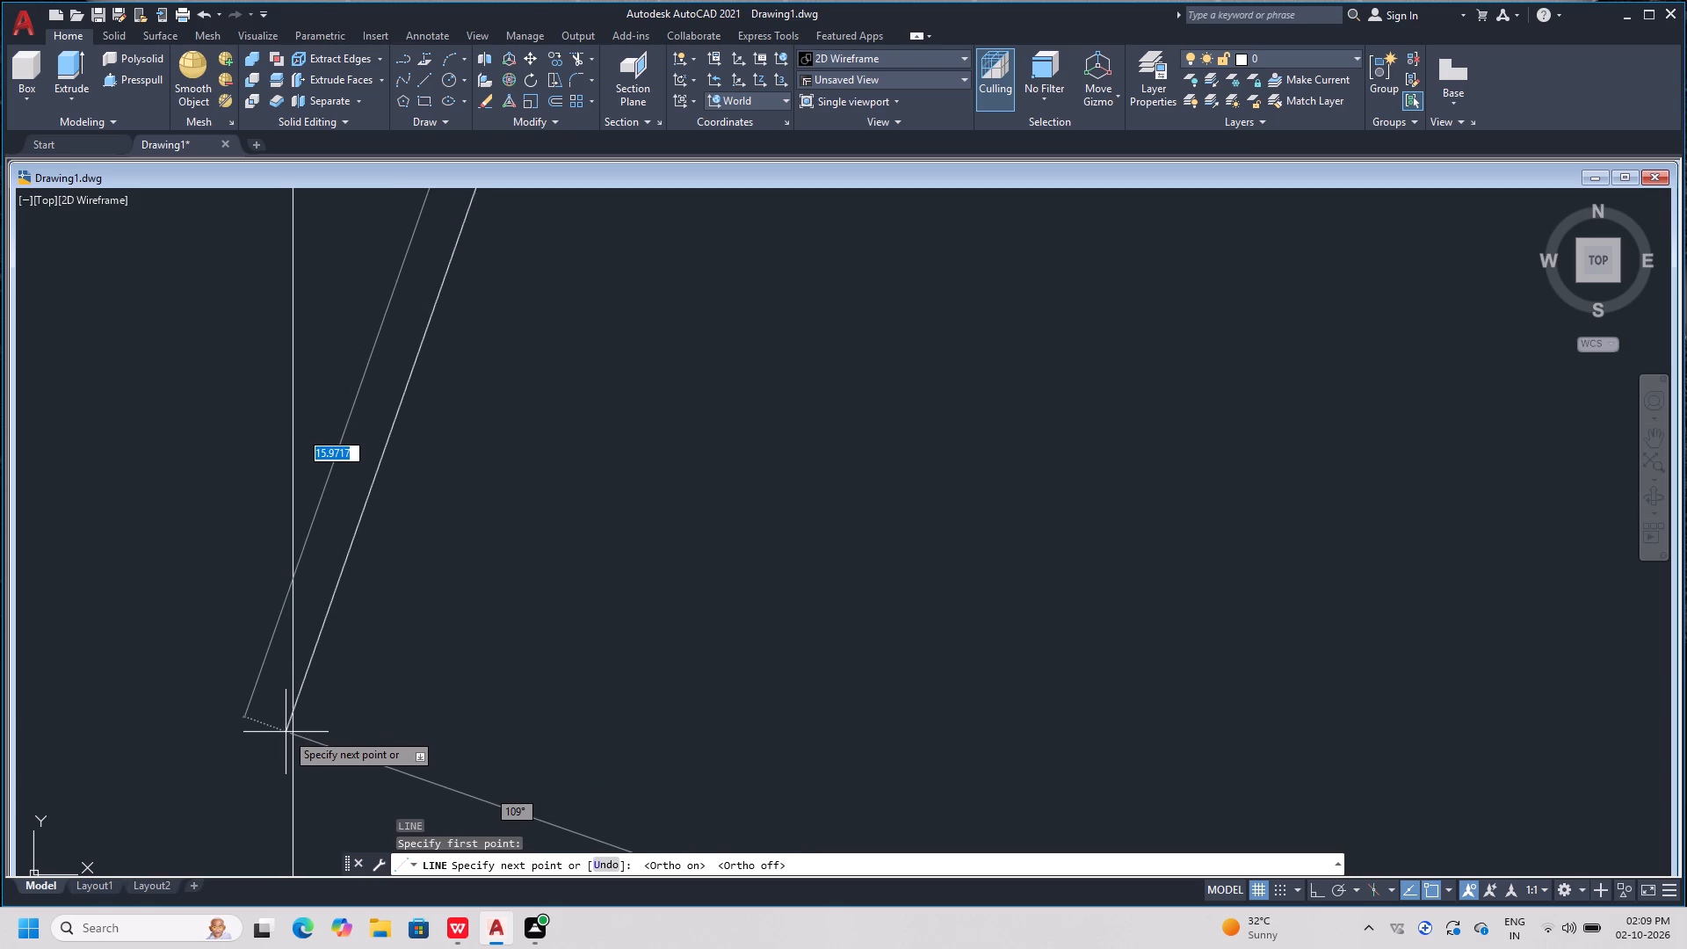
scroll(286, 732, "up", 2)
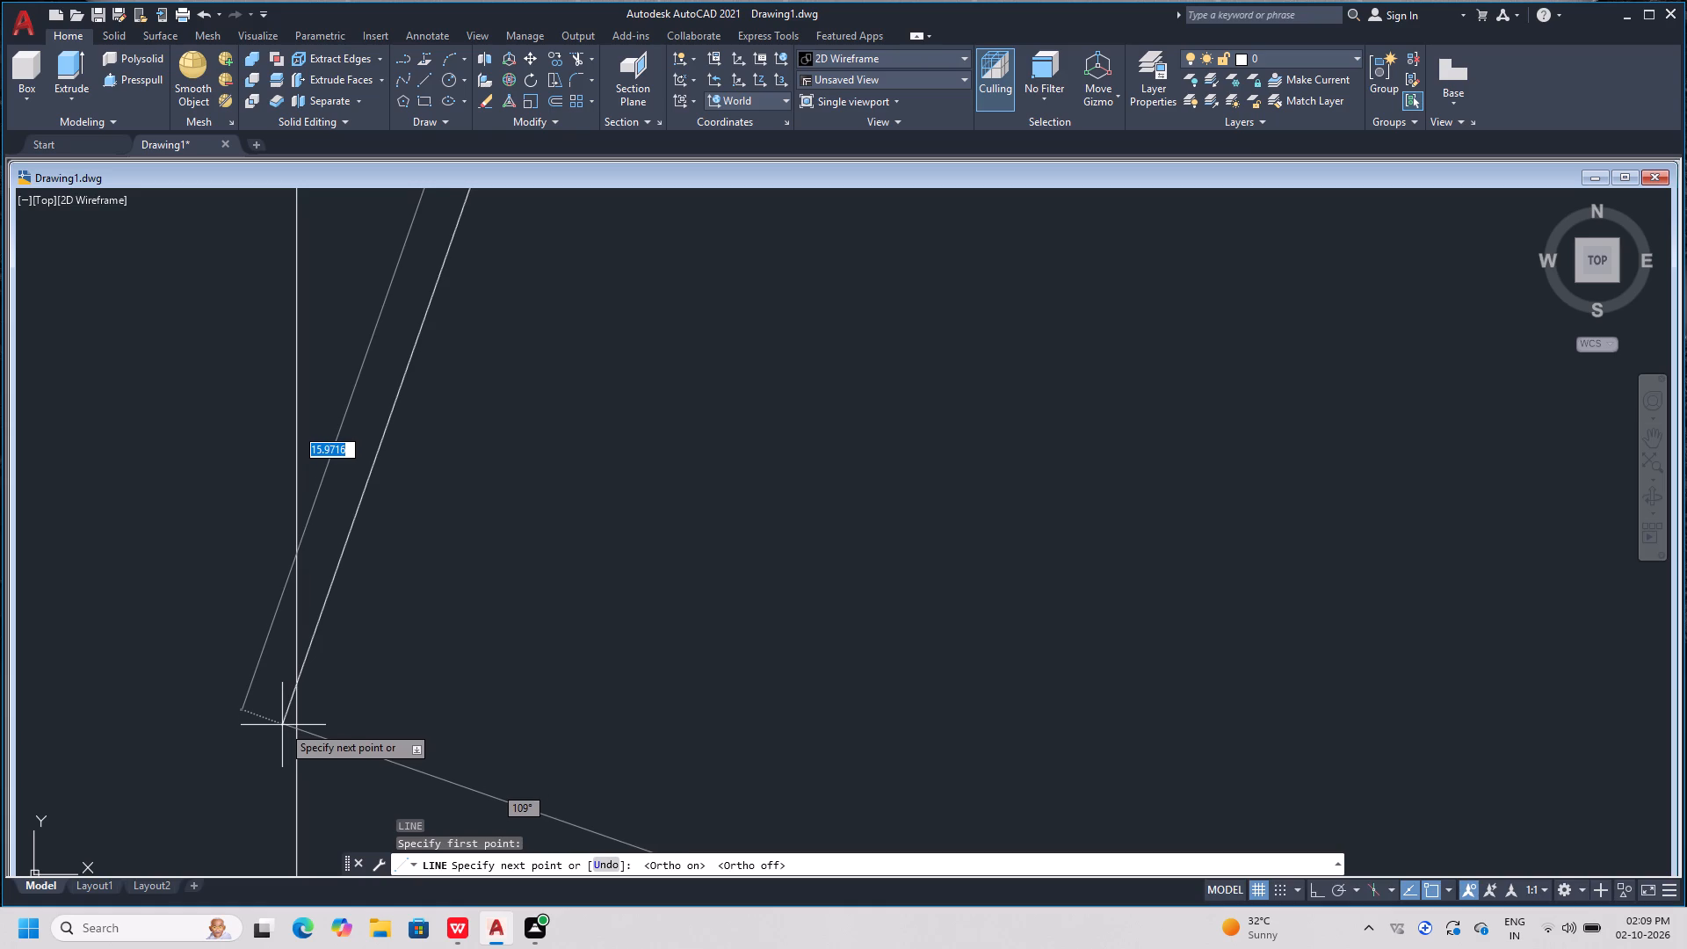
scroll(324, 652, "down", 3)
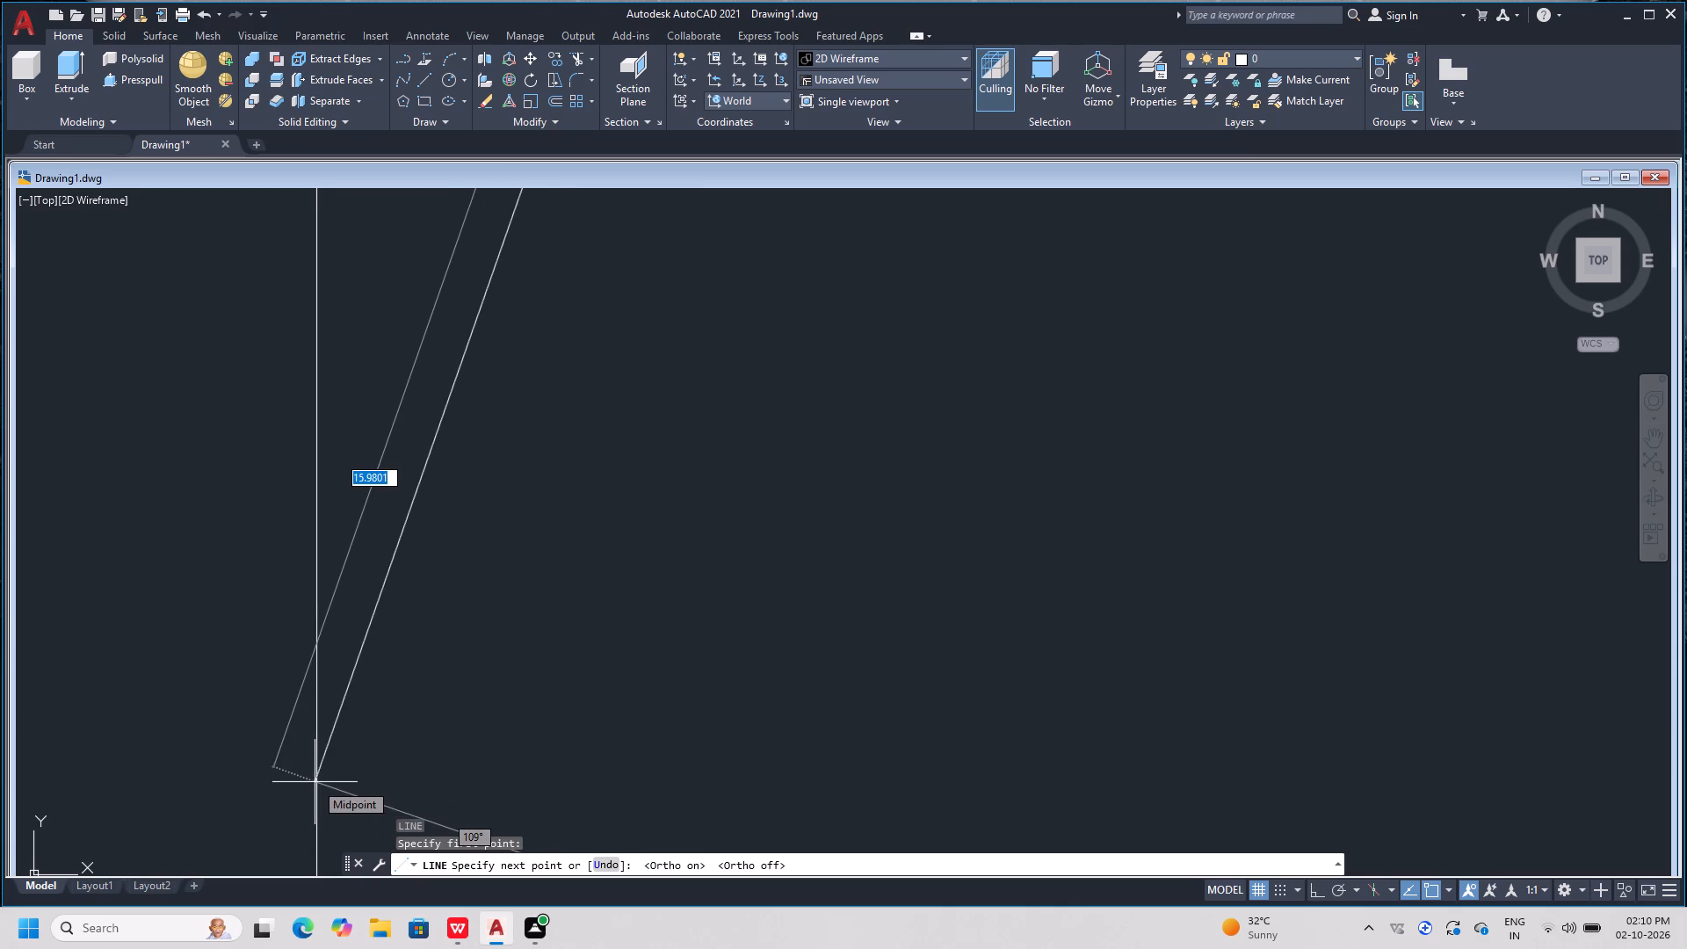
scroll(315, 782, "down", 2)
scroll(313, 701, "down", 3)
scroll(315, 554, "down", 5)
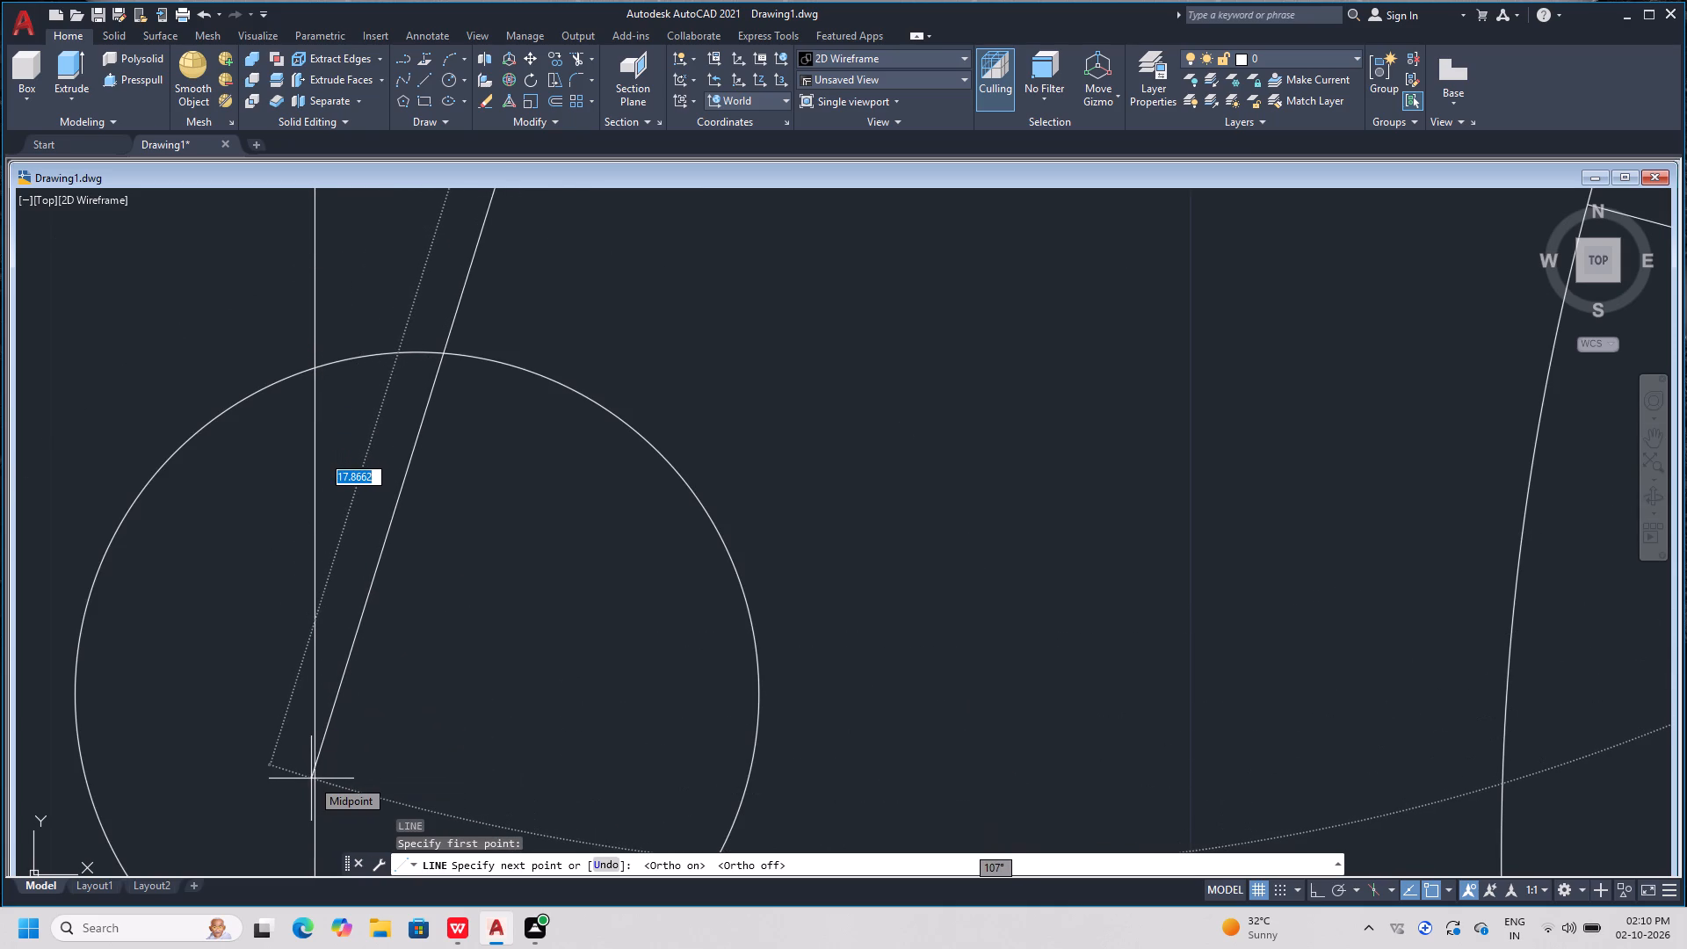
scroll(311, 779, "up", 4)
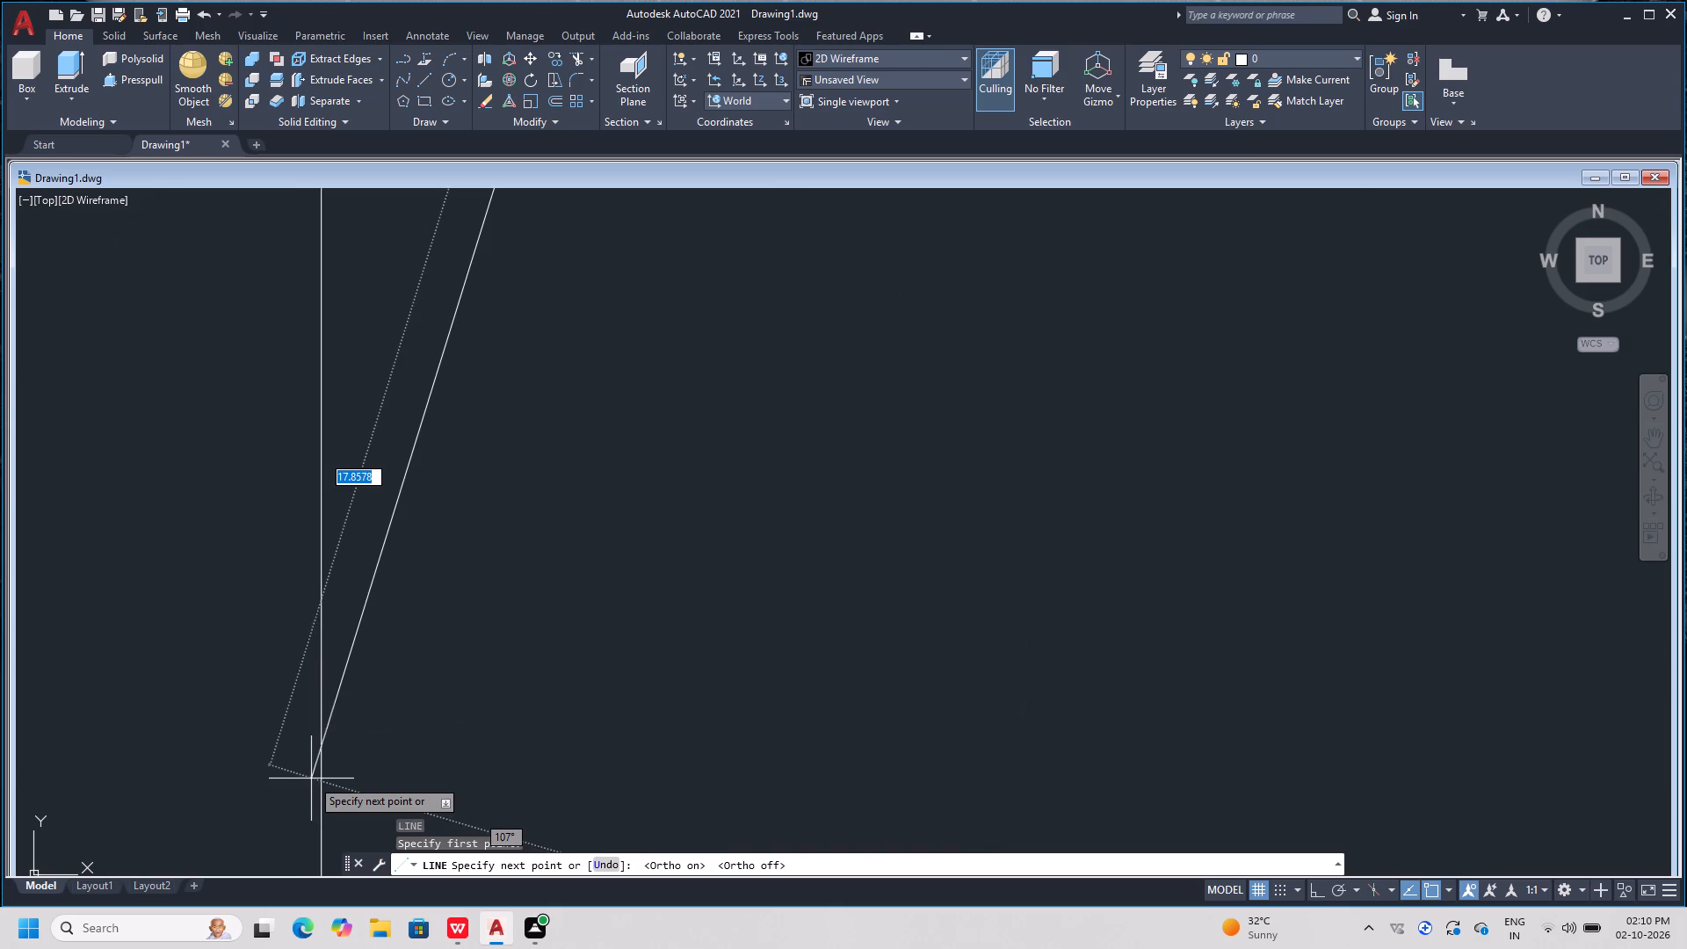
scroll(311, 779, "up", 1)
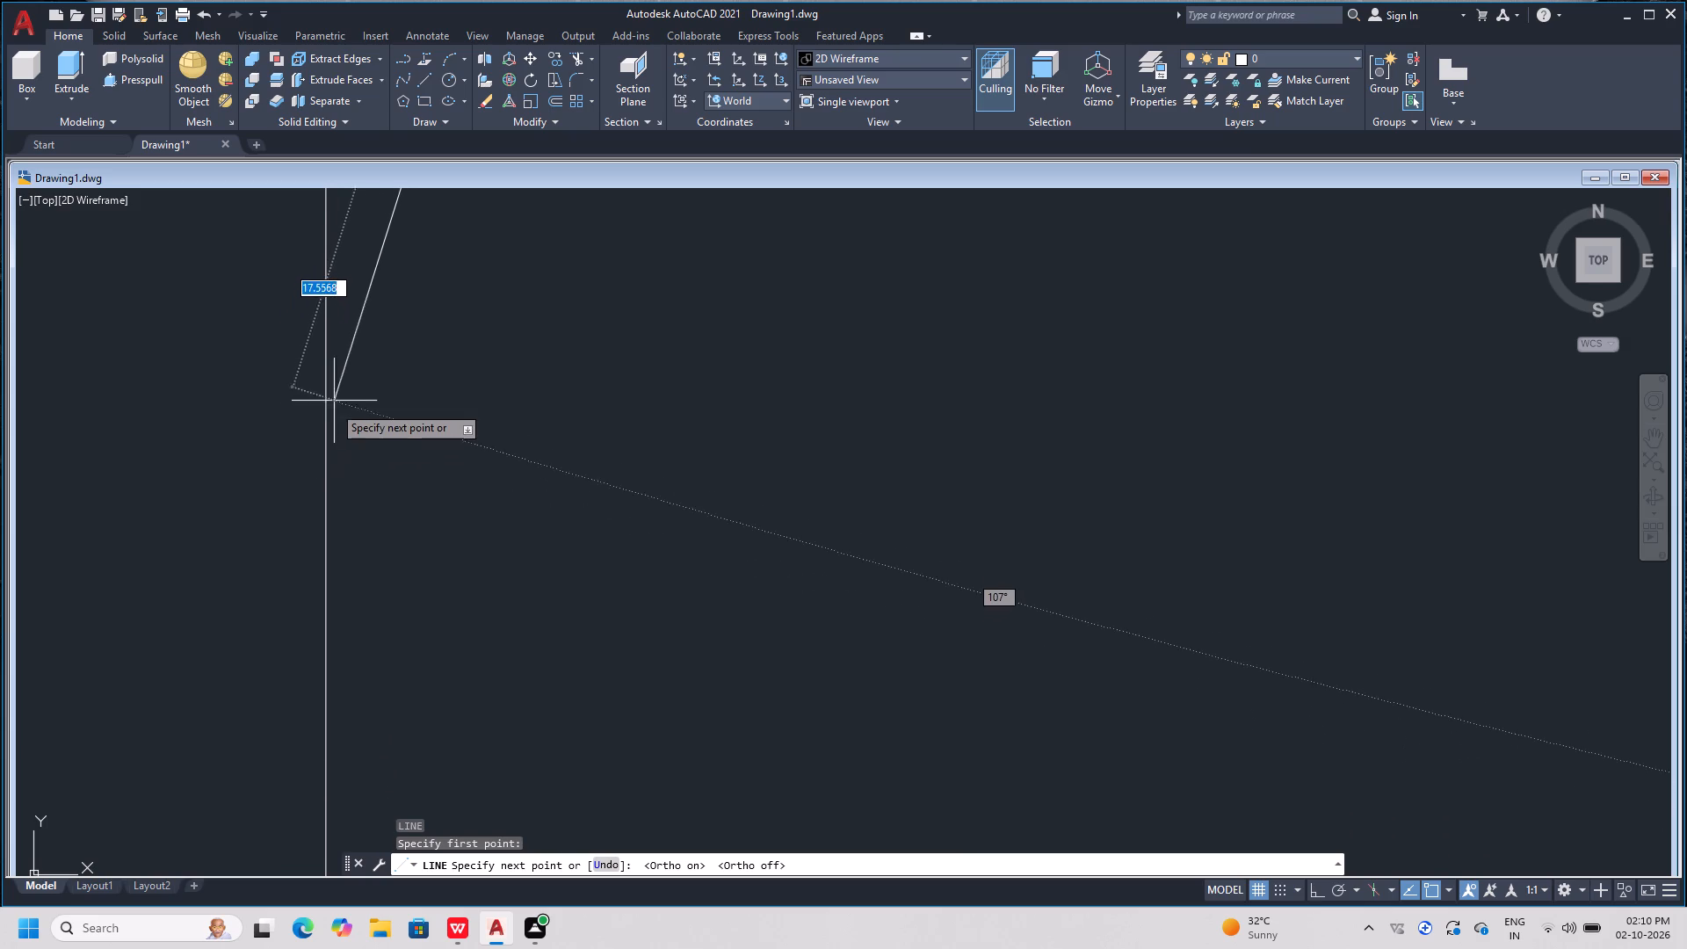
scroll(368, 373, "down", 3)
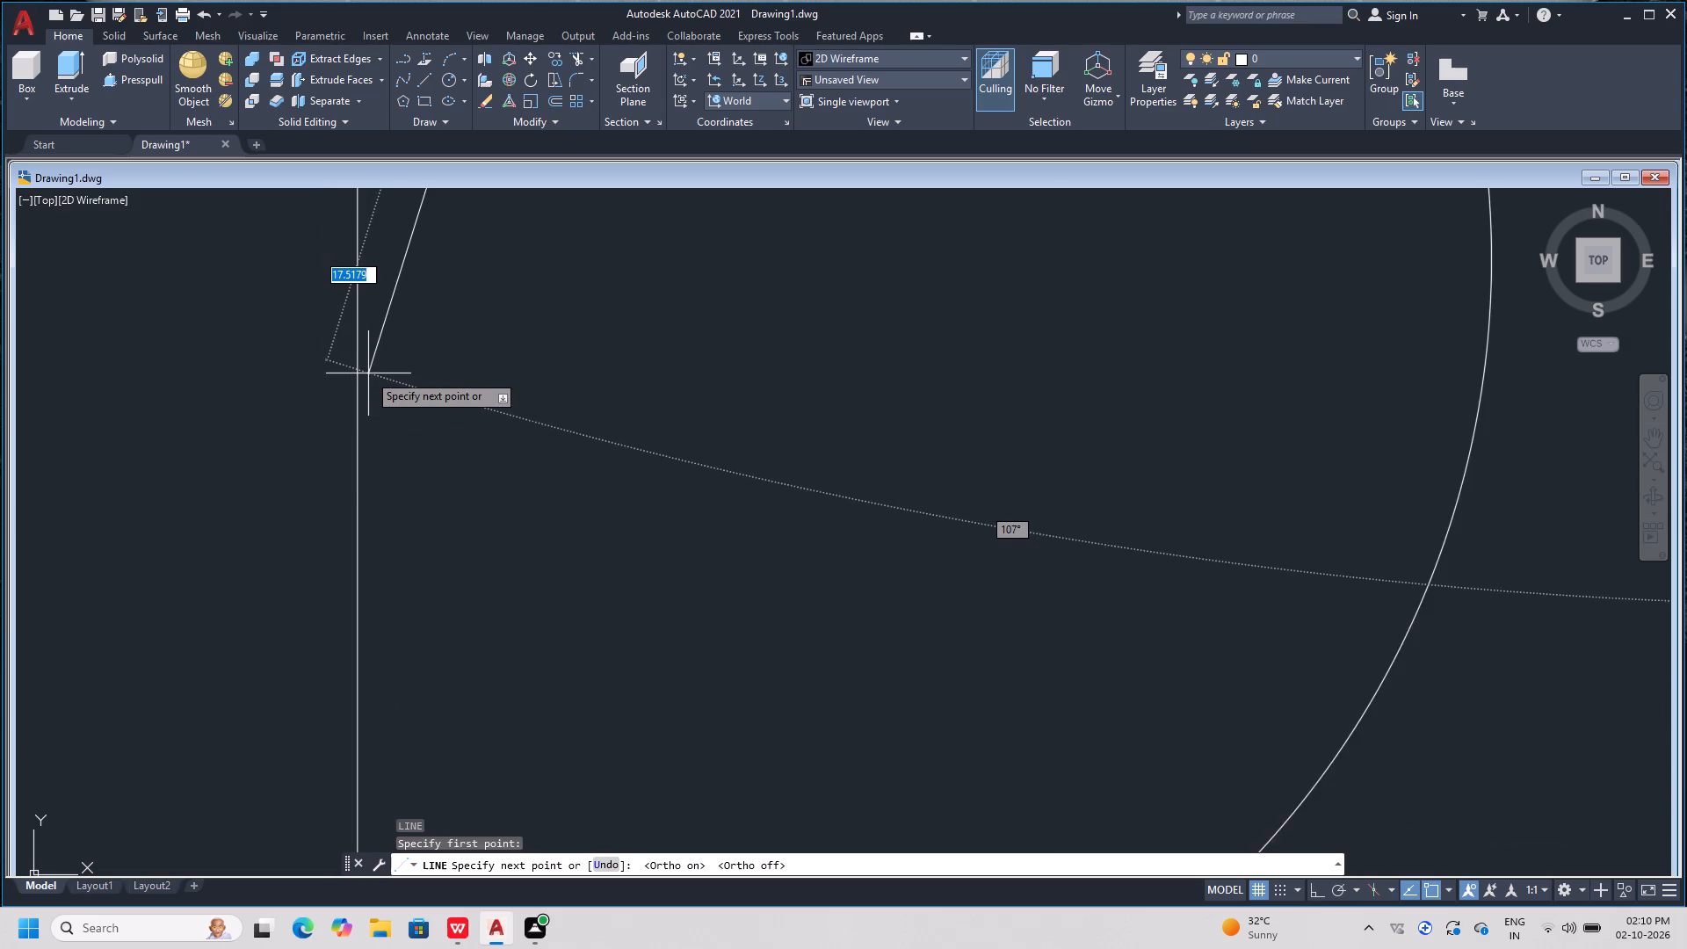
Place the lower end of the inclined line on the vertical line inside the lower small circle.
scroll(368, 373, "down", 1)
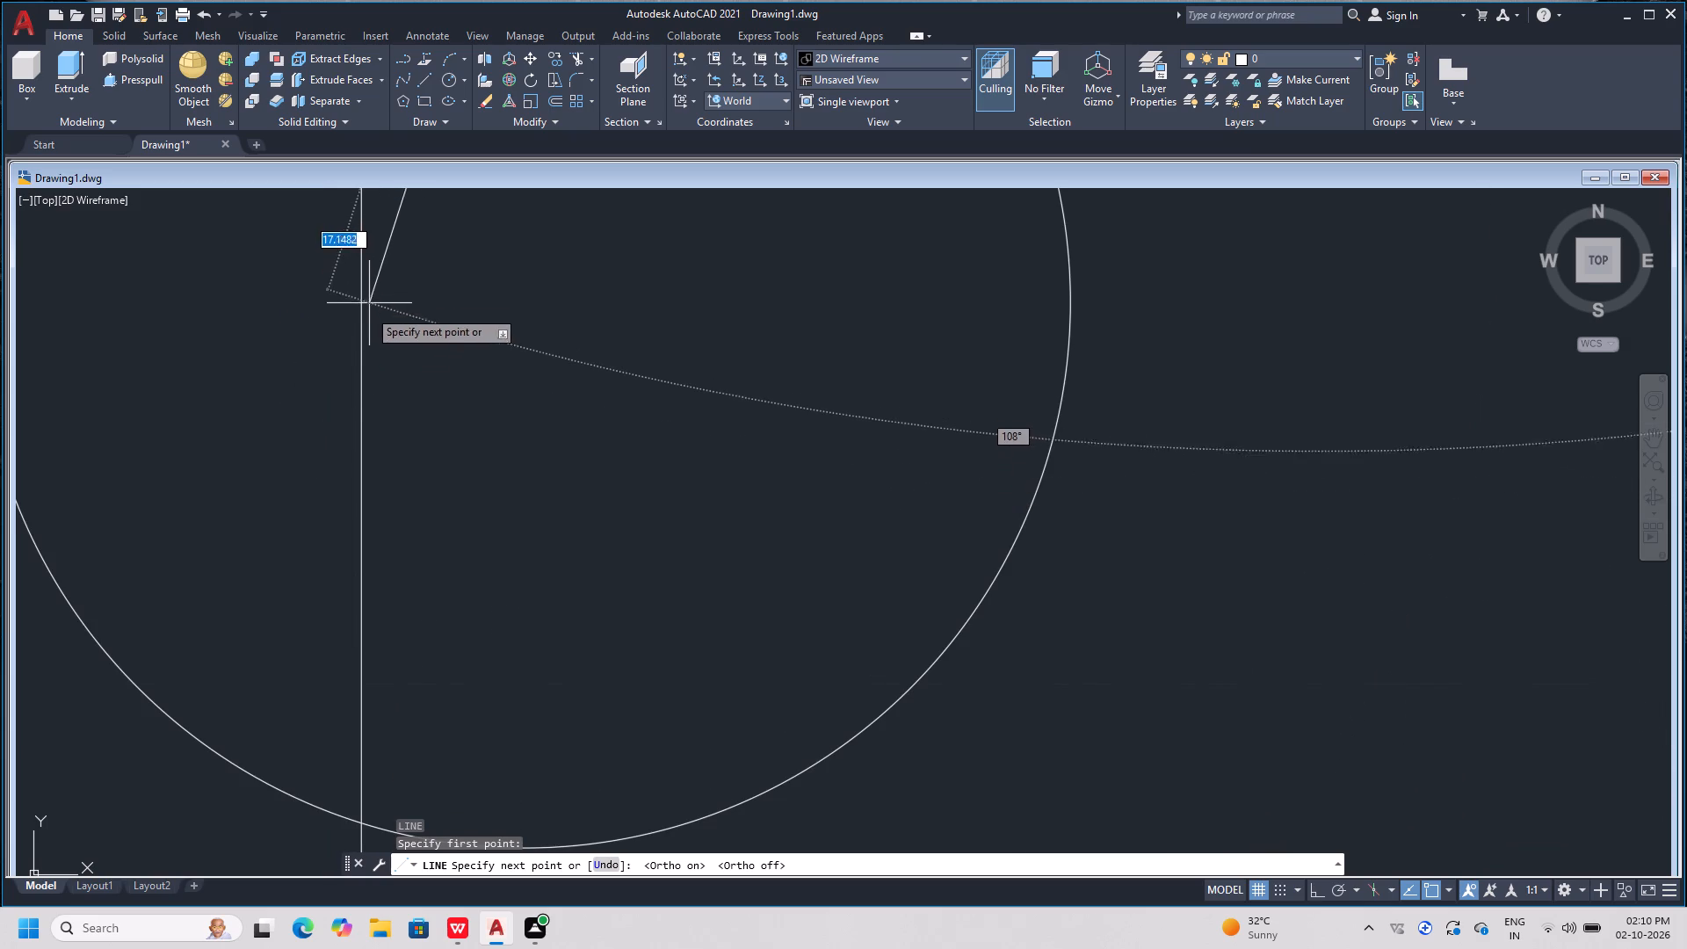
scroll(364, 479, "down", 1)
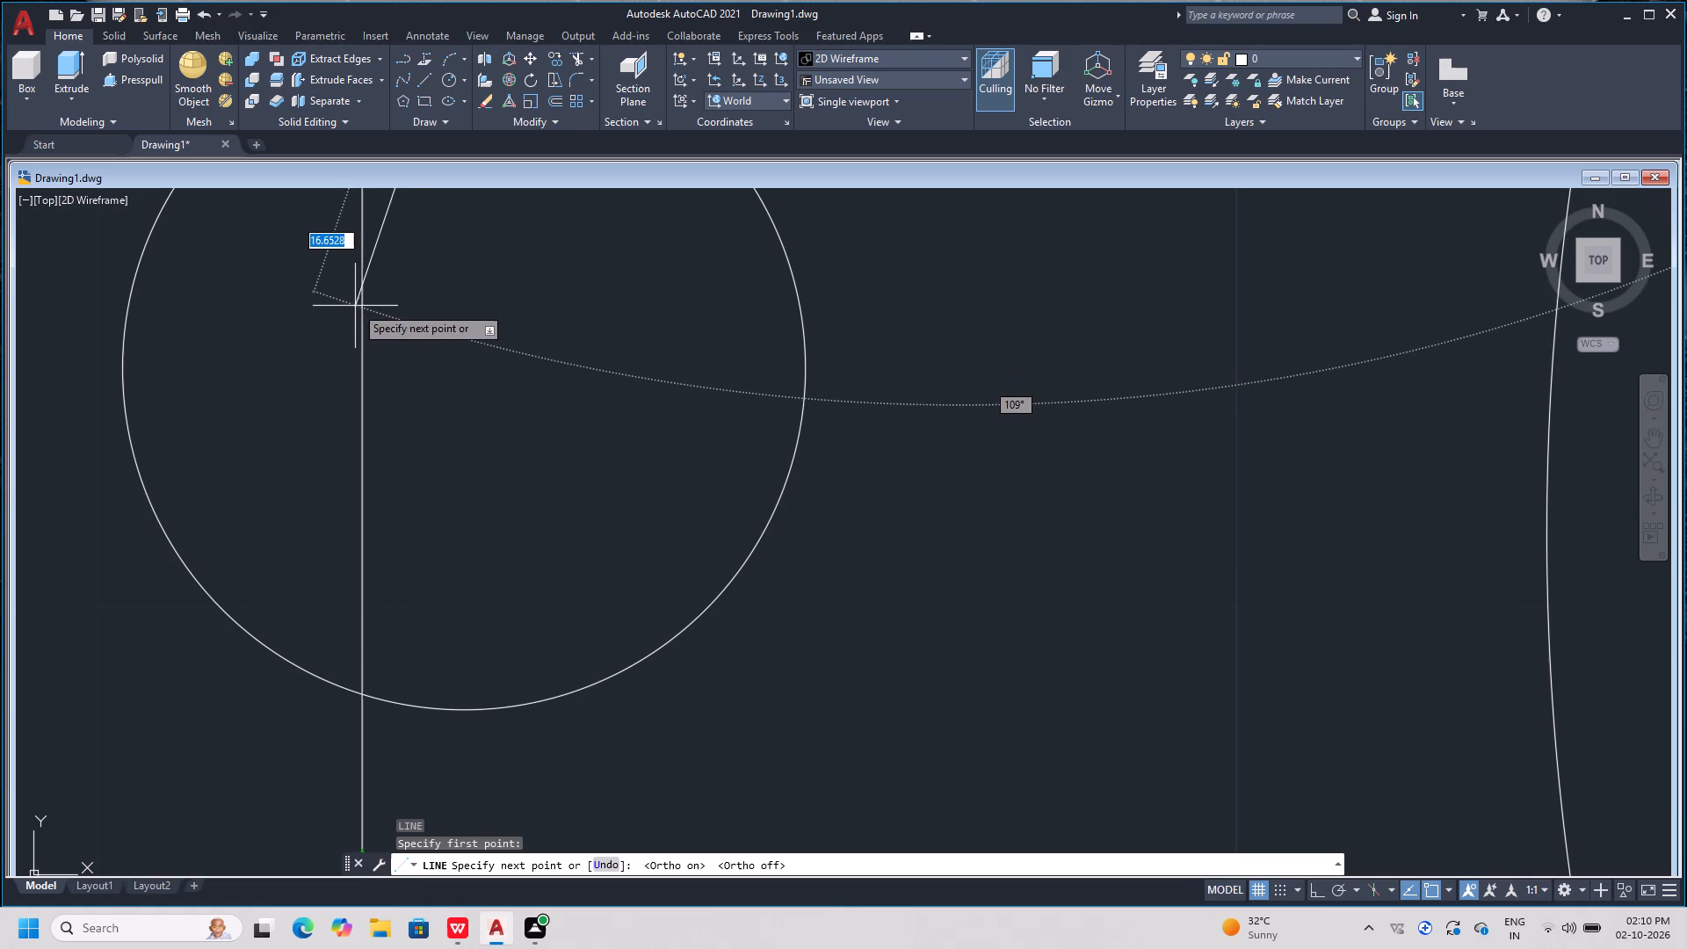
scroll(355, 306, "up", 1)
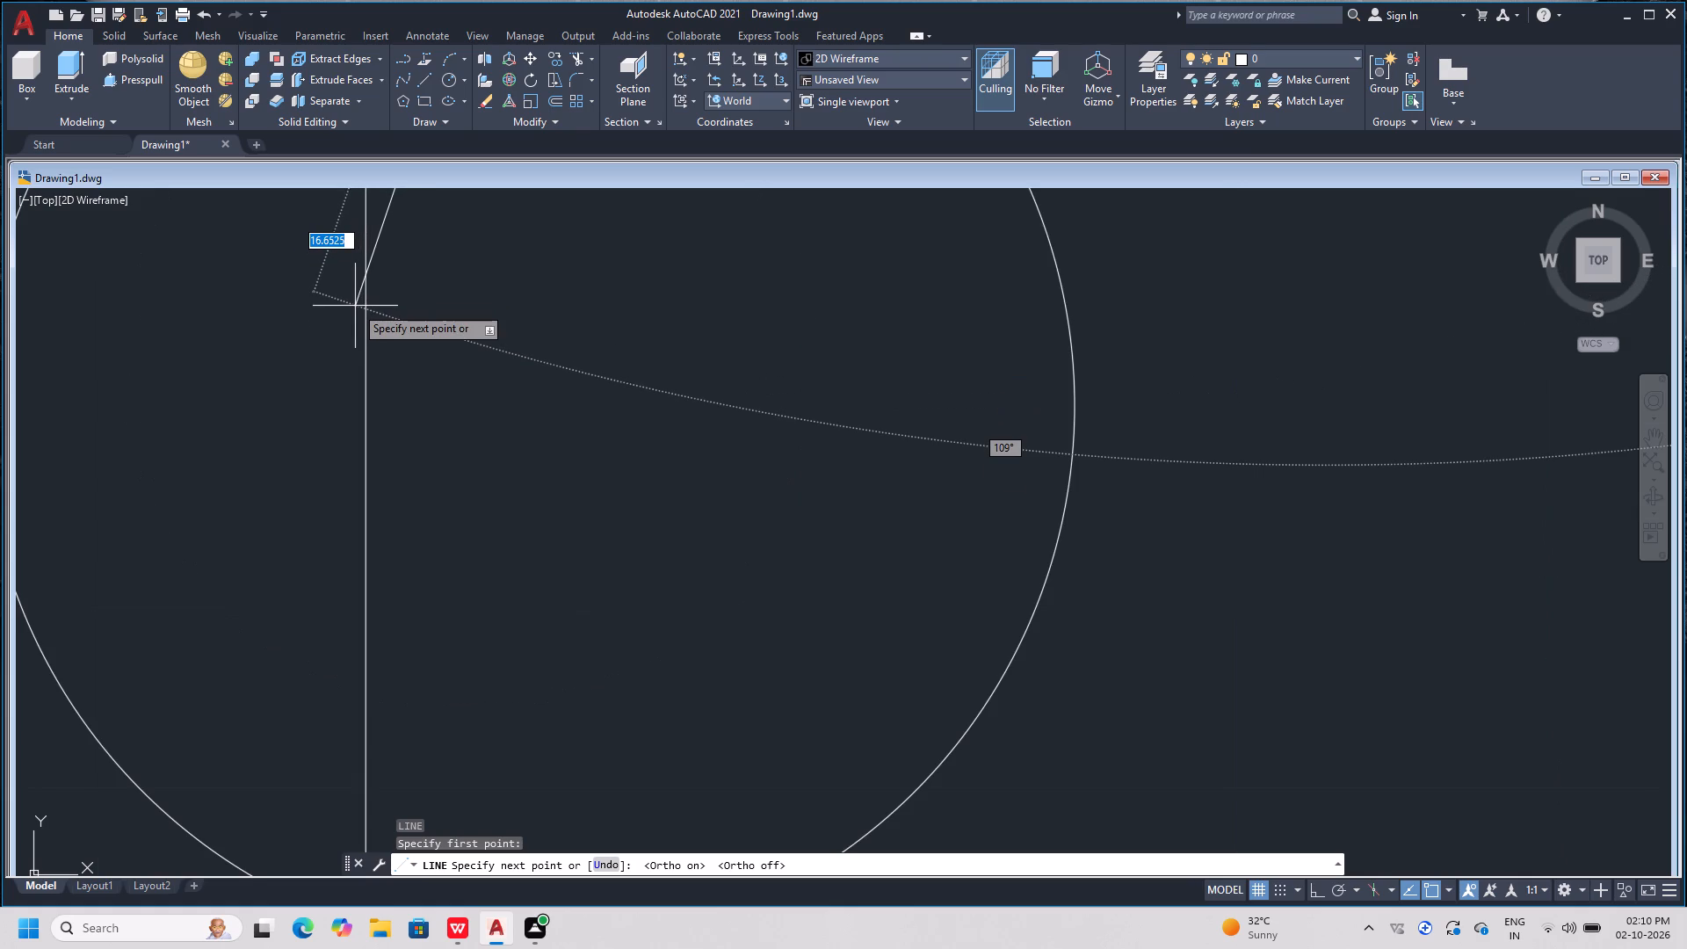
scroll(355, 306, "up", 2)
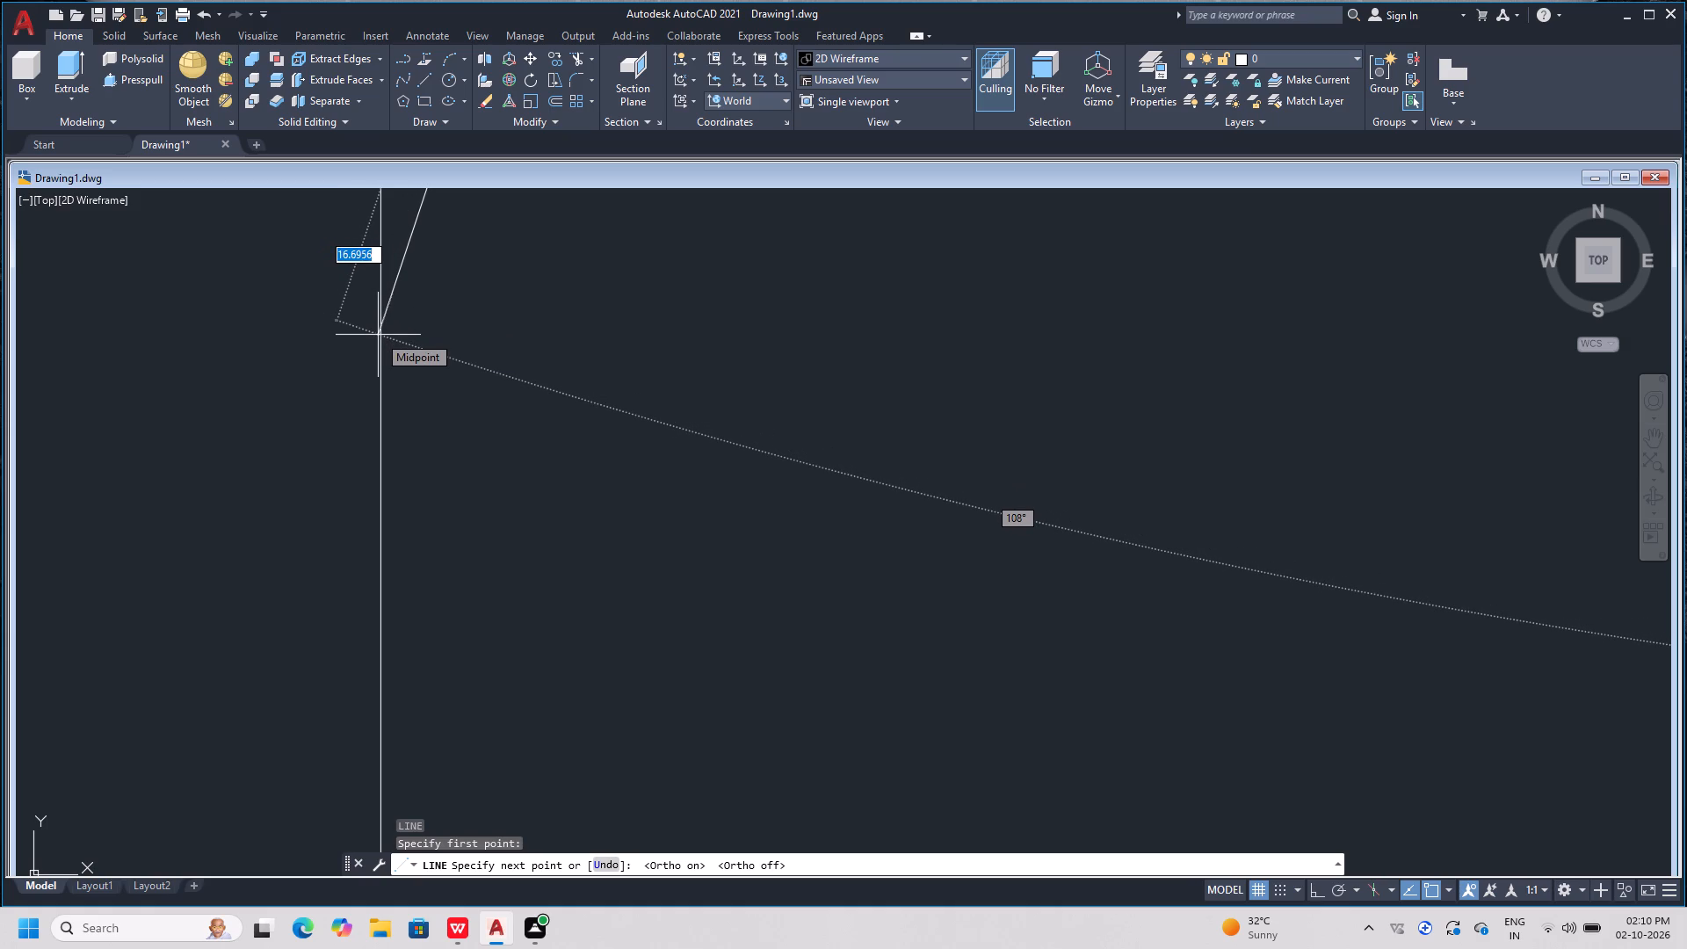
scroll(378, 335, "down", 2)
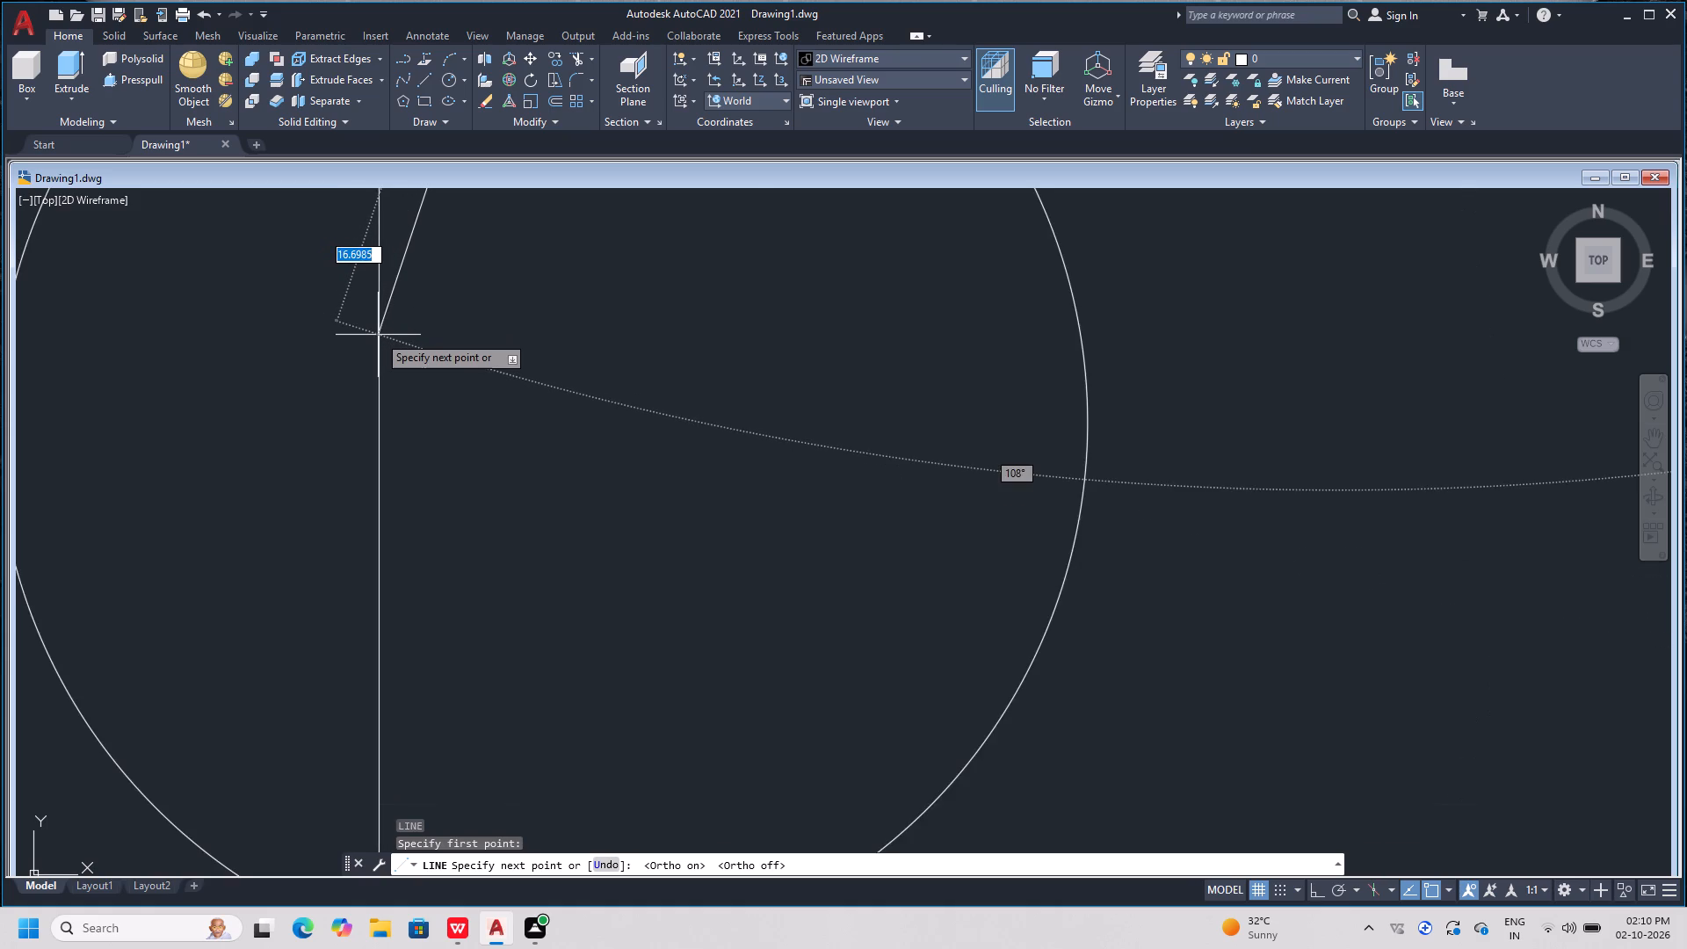
scroll(378, 335, "down", 2)
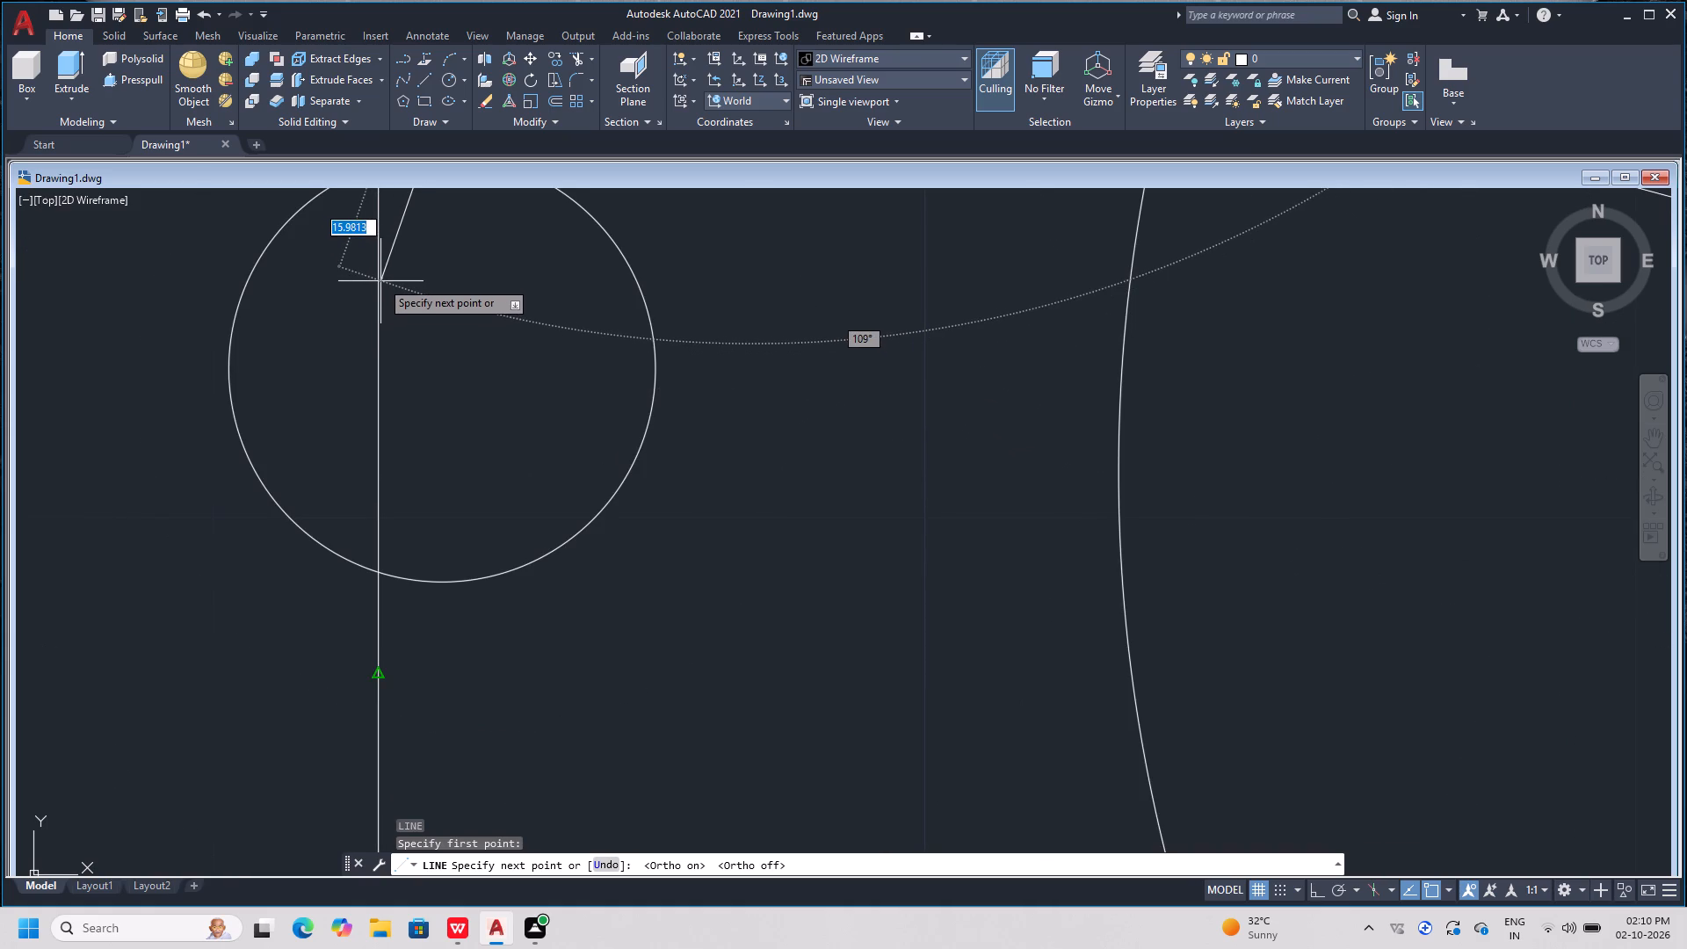
scroll(380, 279, "up", 2)
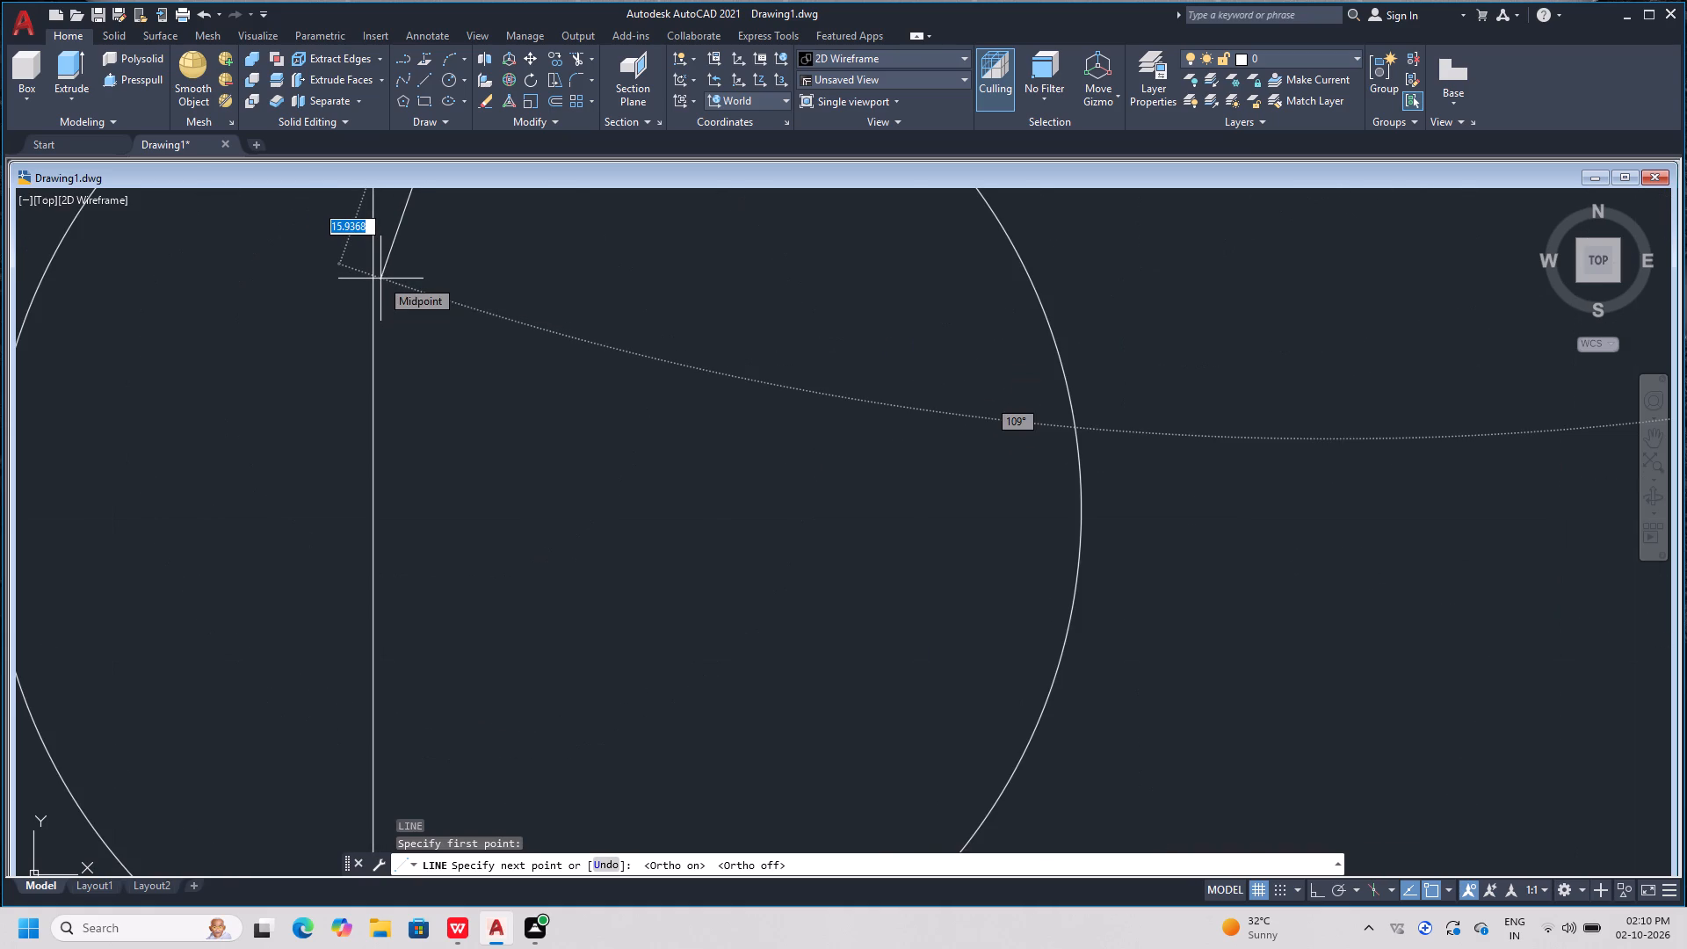
scroll(380, 279, "up", 2)
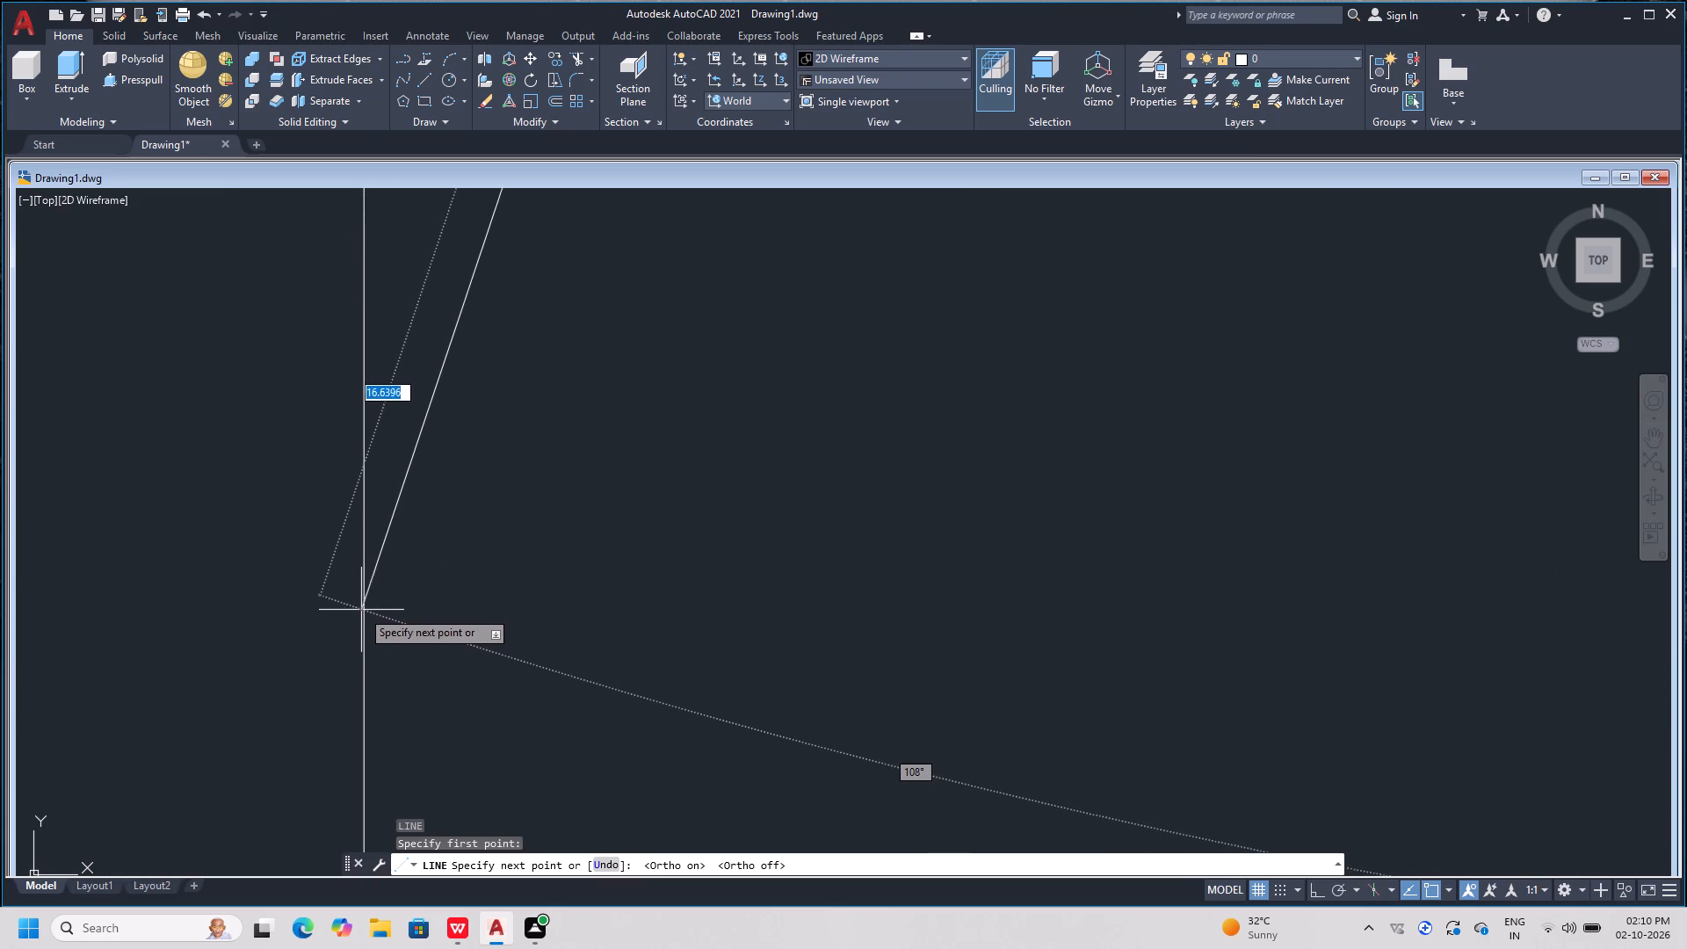
scroll(358, 644, "up", 2)
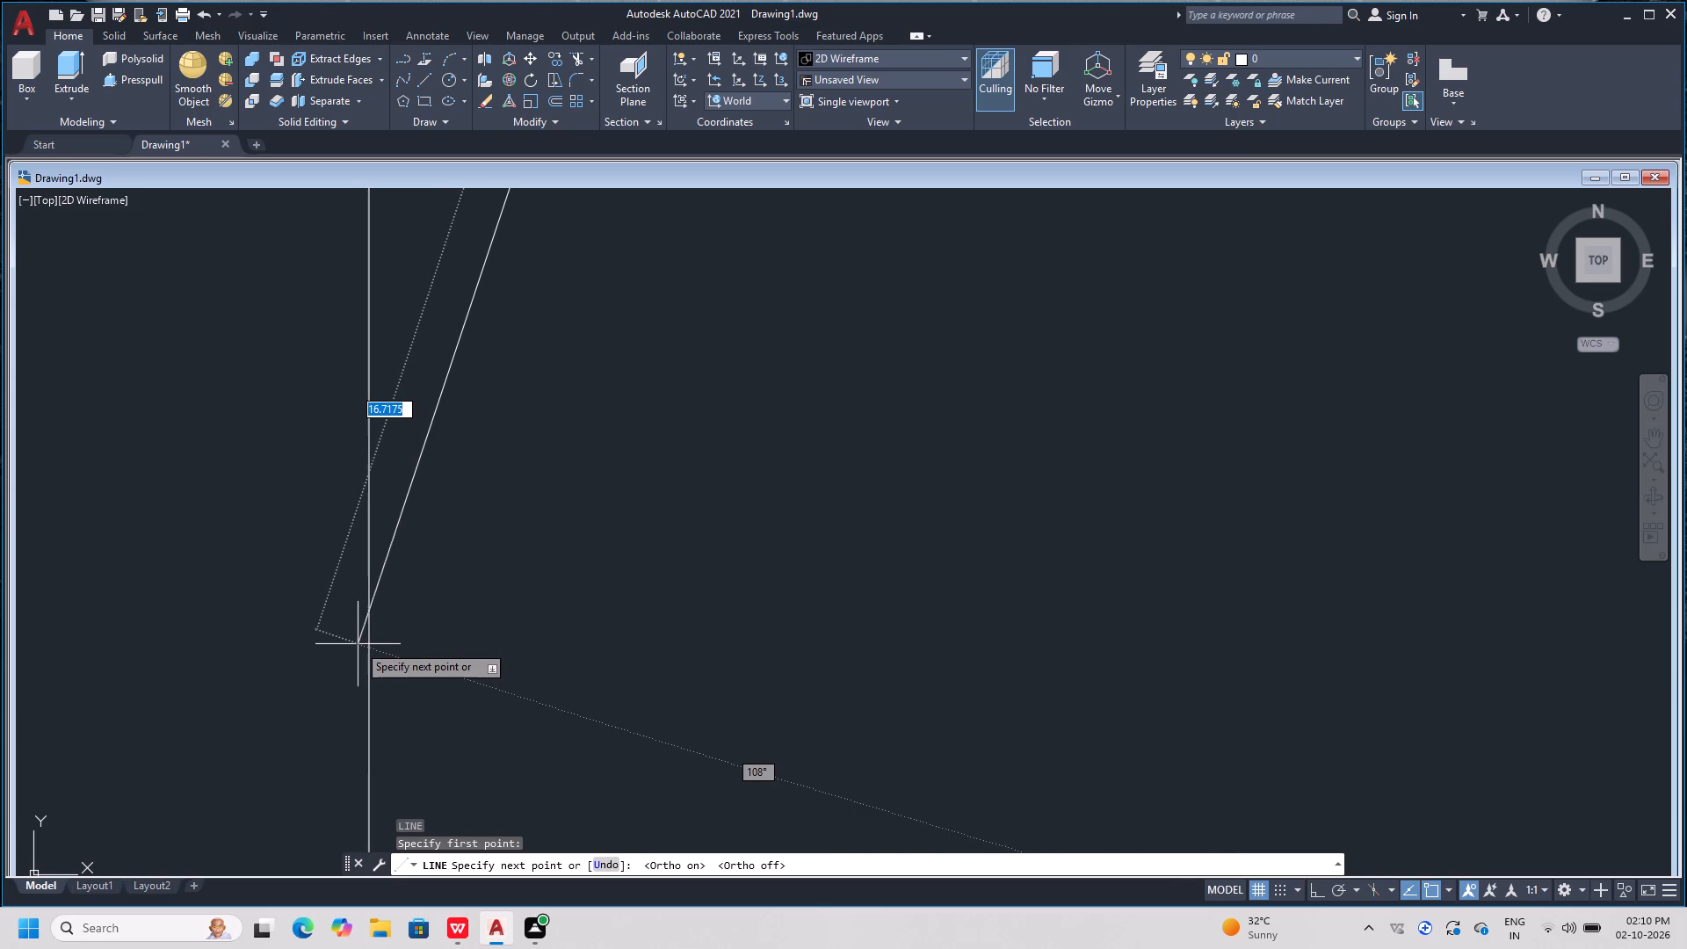
scroll(358, 644, "up", 2)
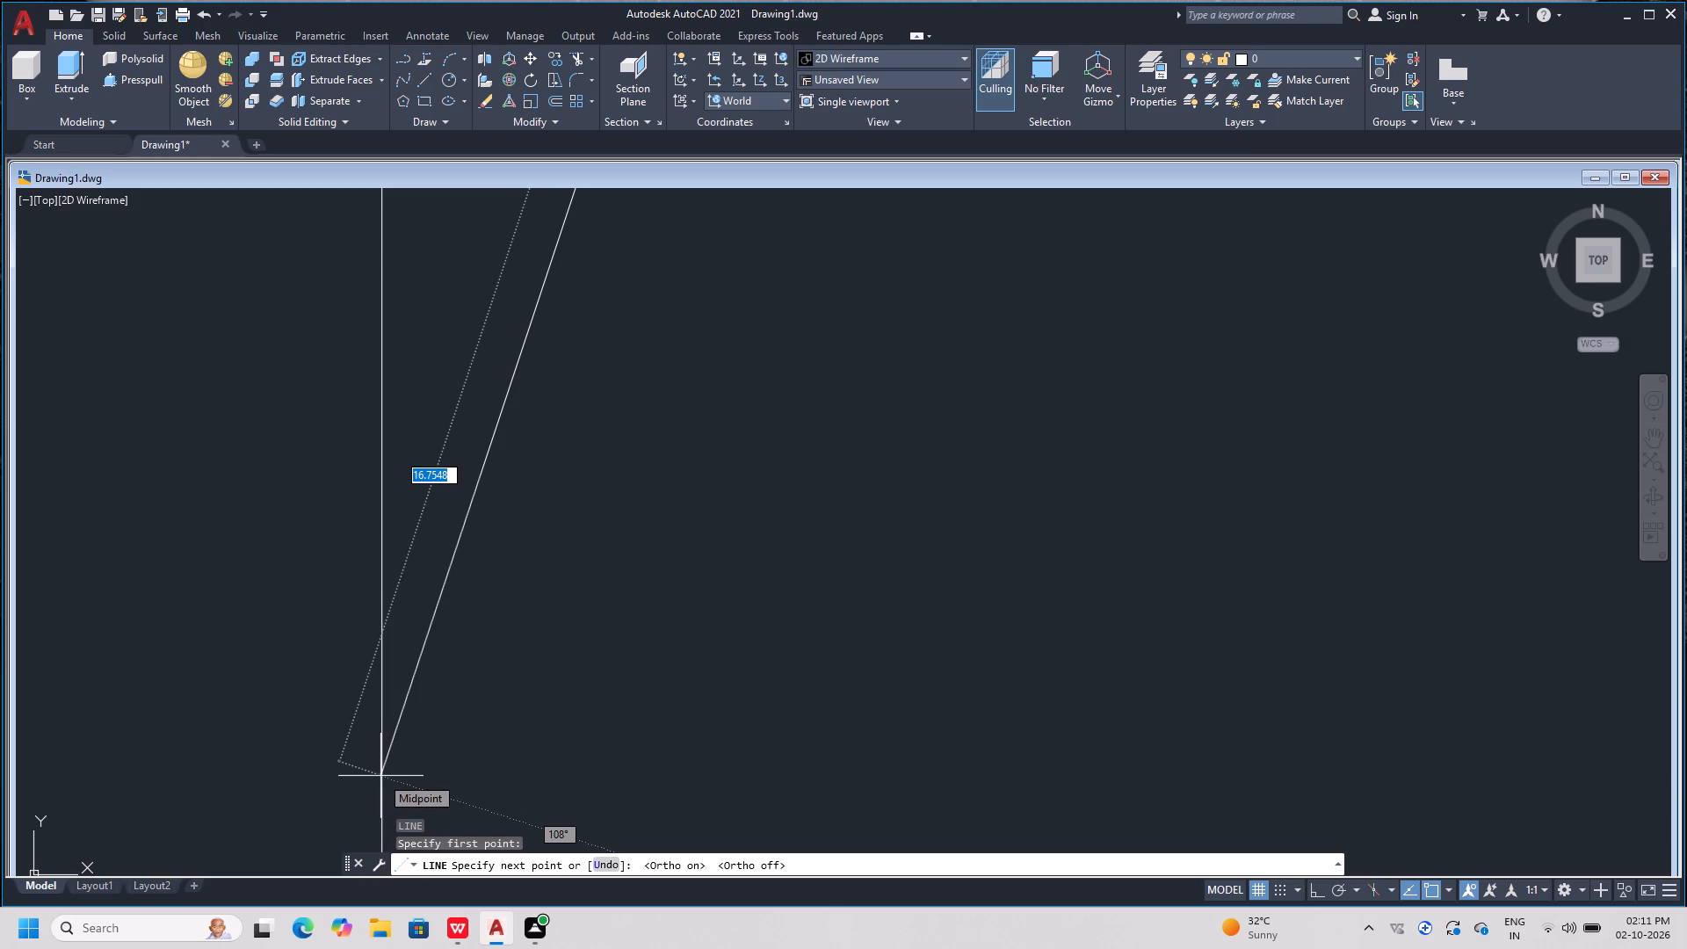
scroll(380, 816, "up", 2)
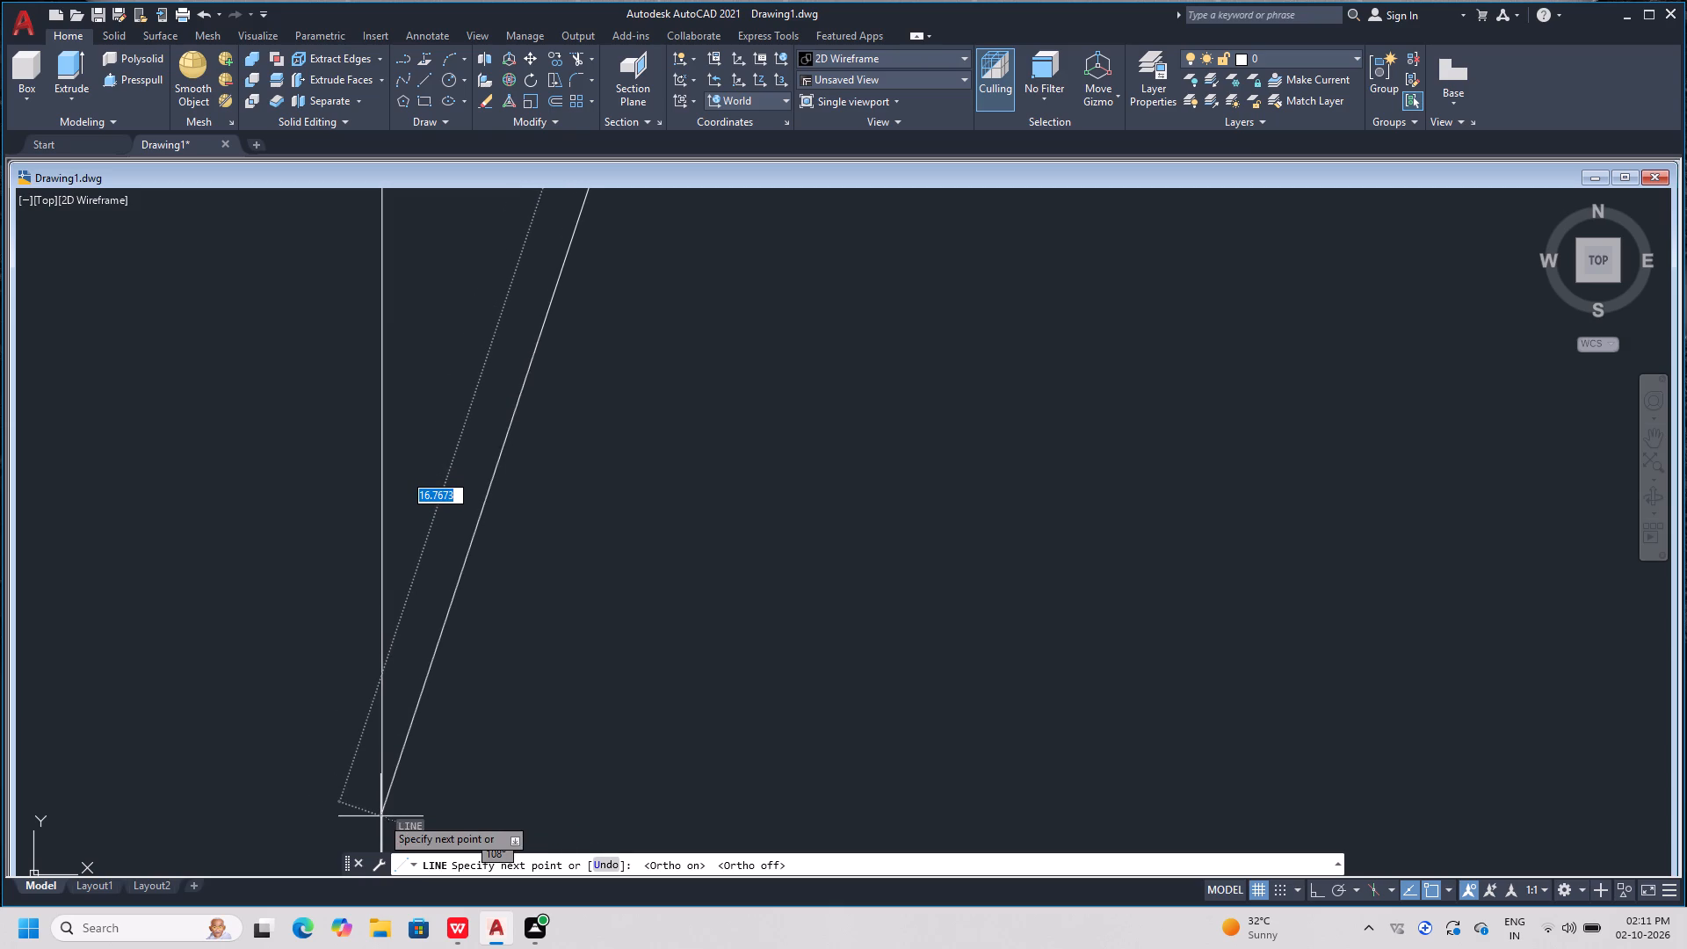
scroll(380, 816, "up", 4)
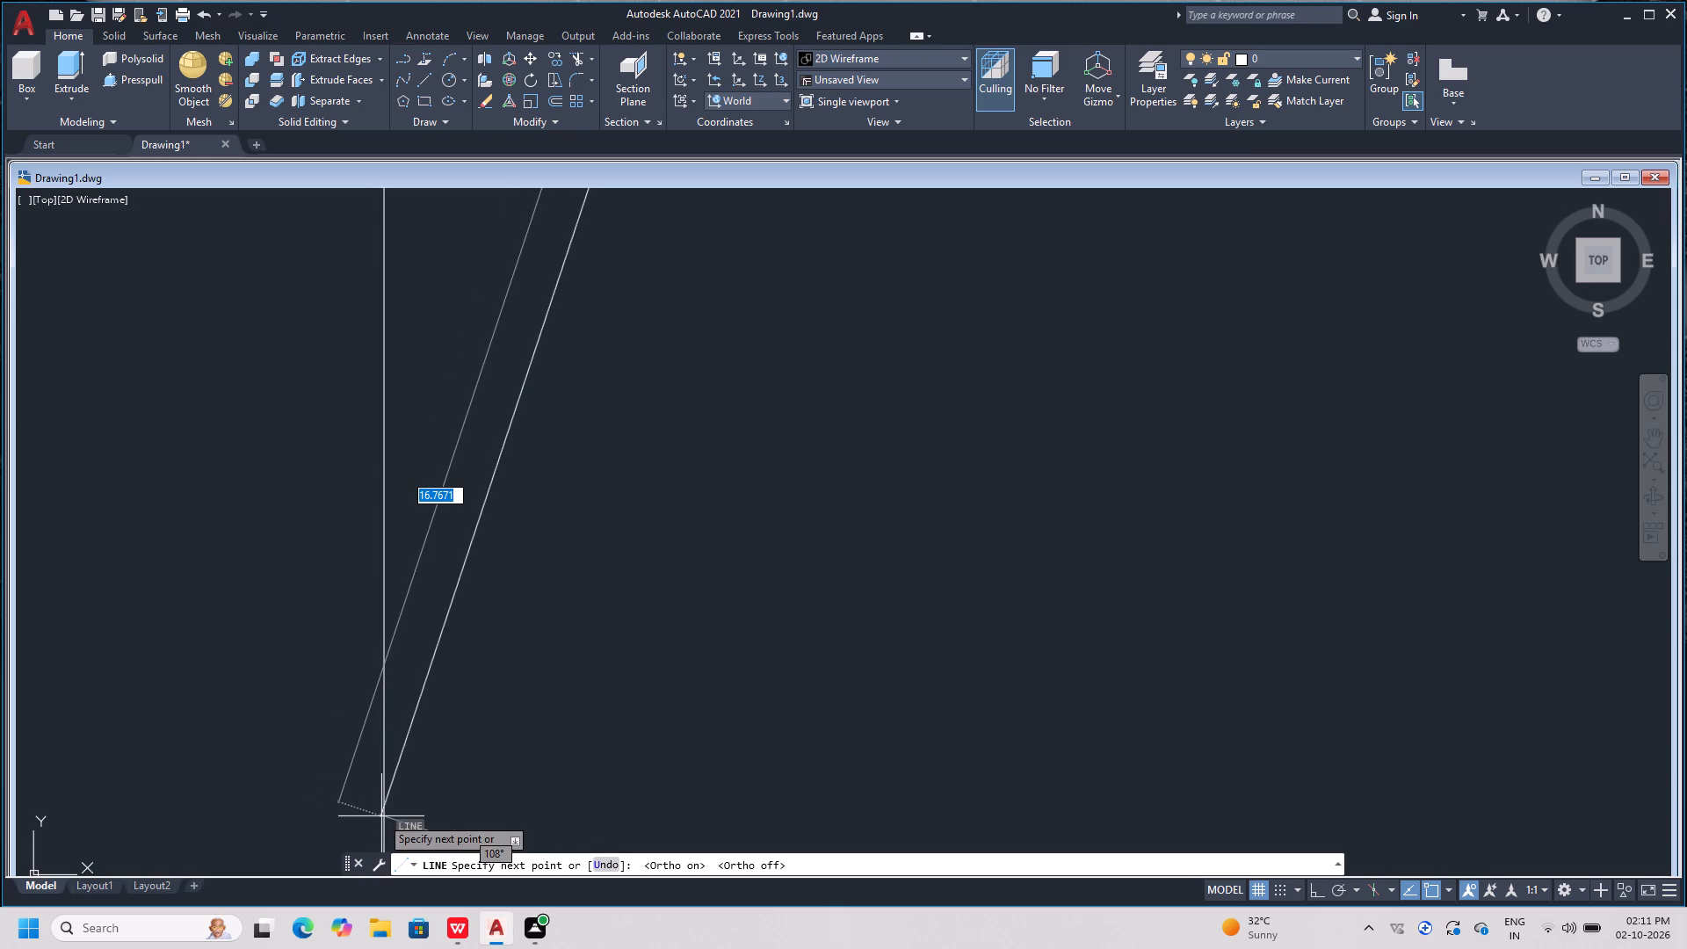
scroll(380, 816, "down", 4)
scroll(380, 816, "up", 2)
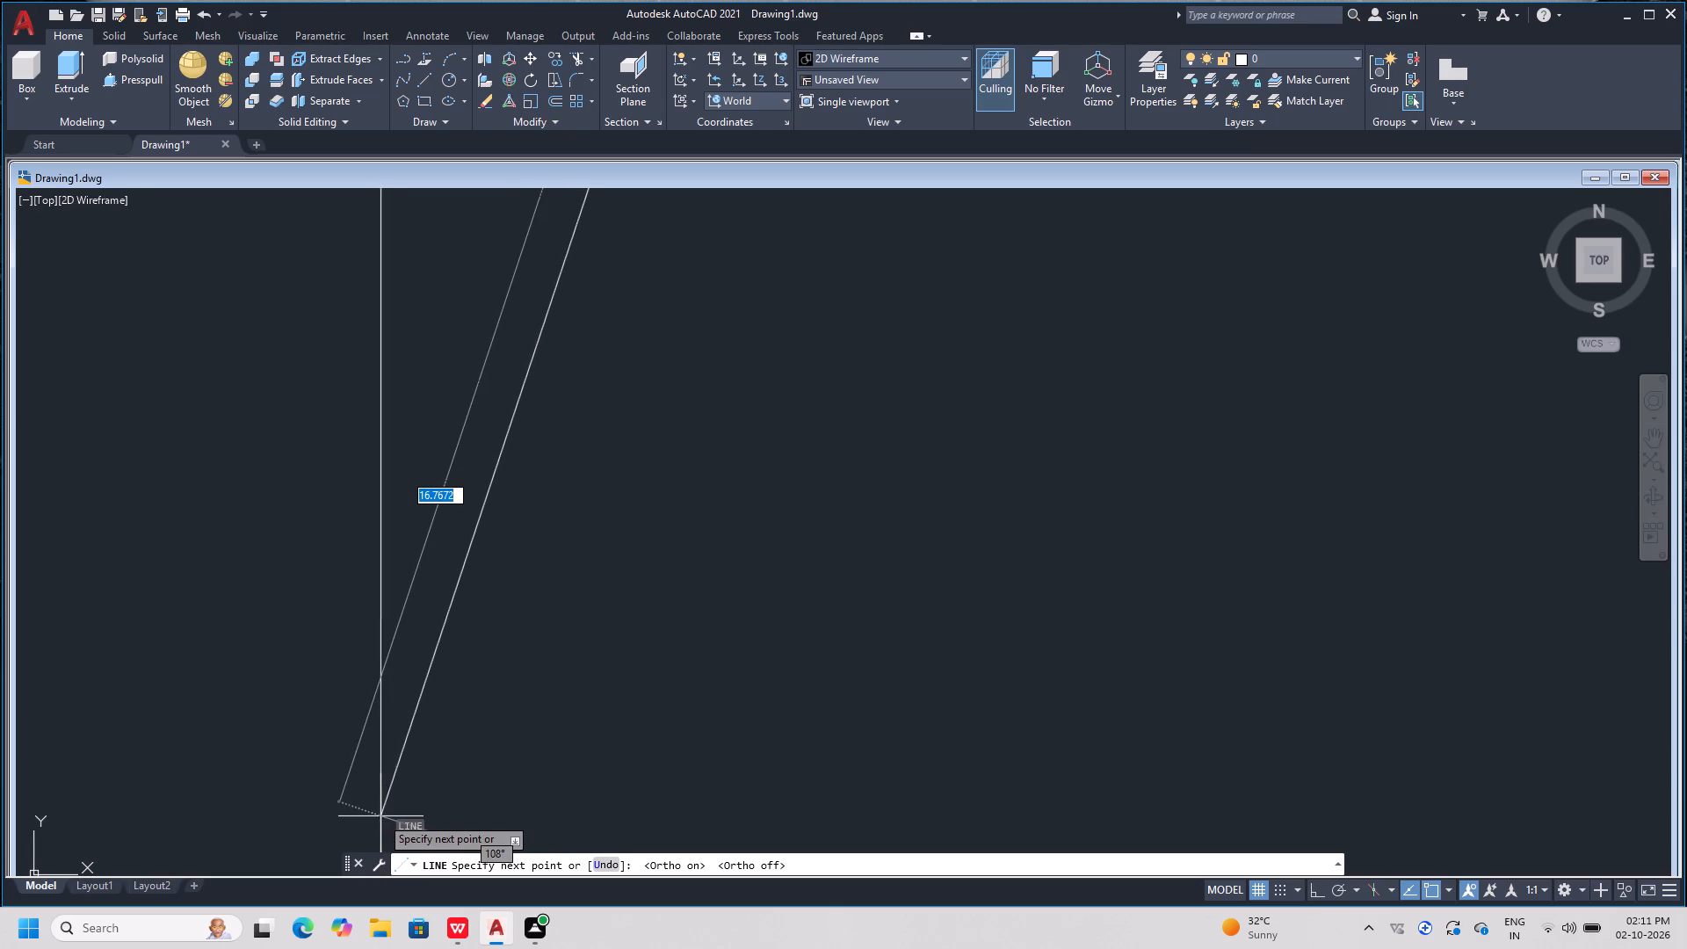
scroll(380, 816, "up", 9)
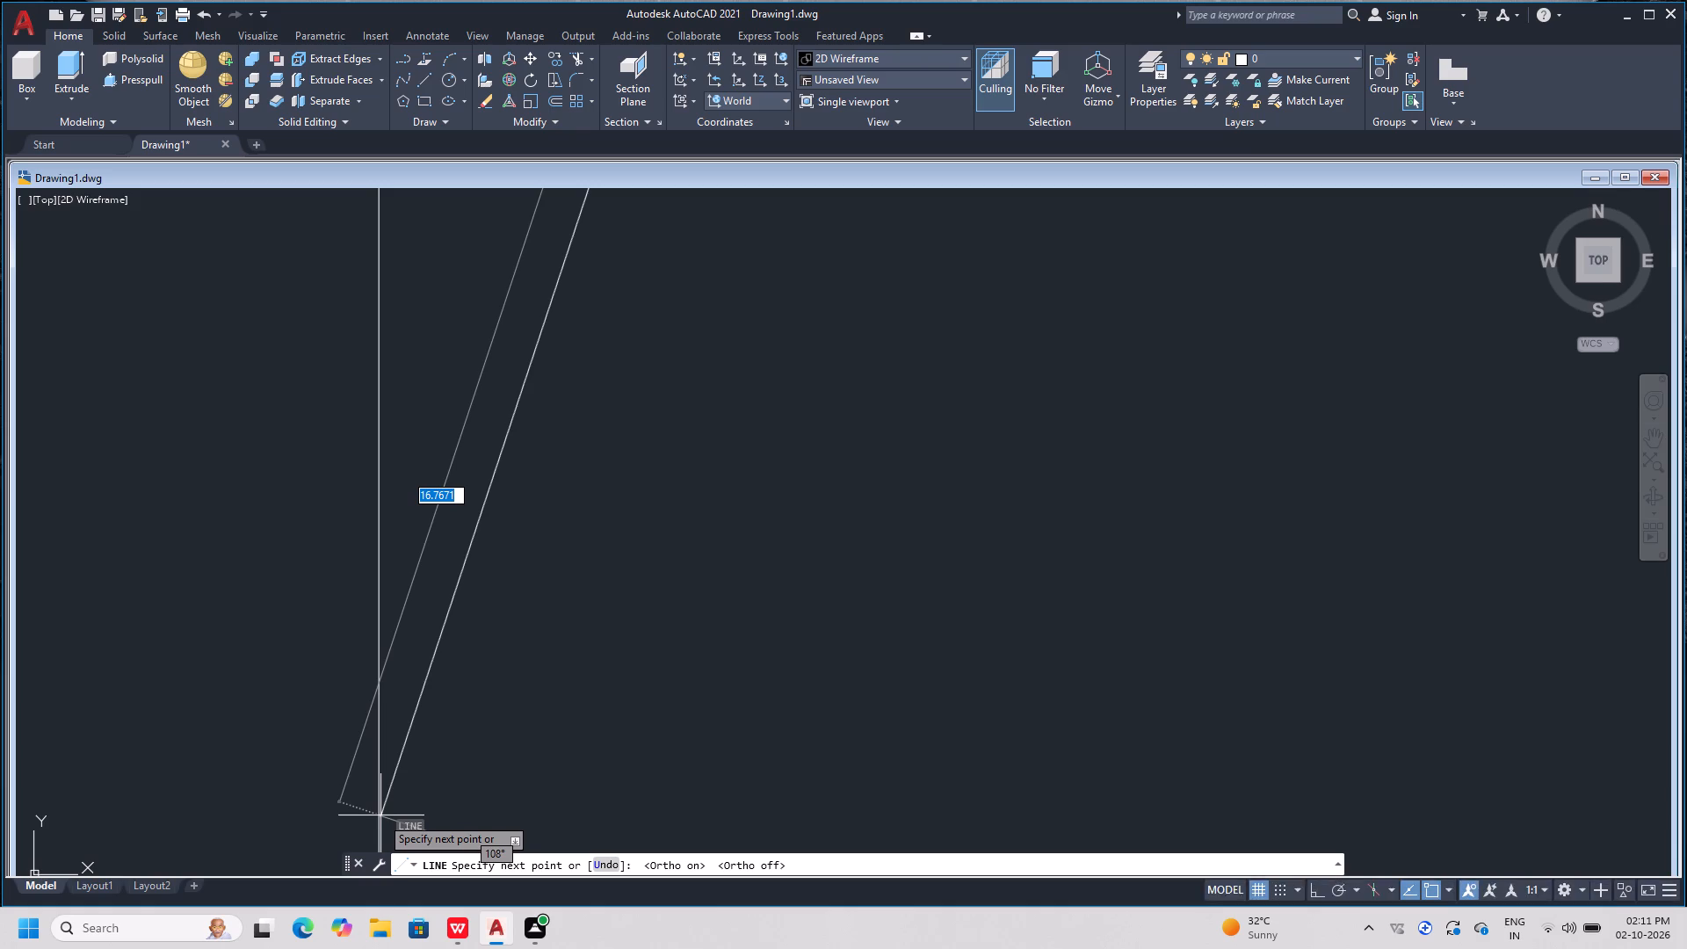
scroll(380, 816, "up", 12)
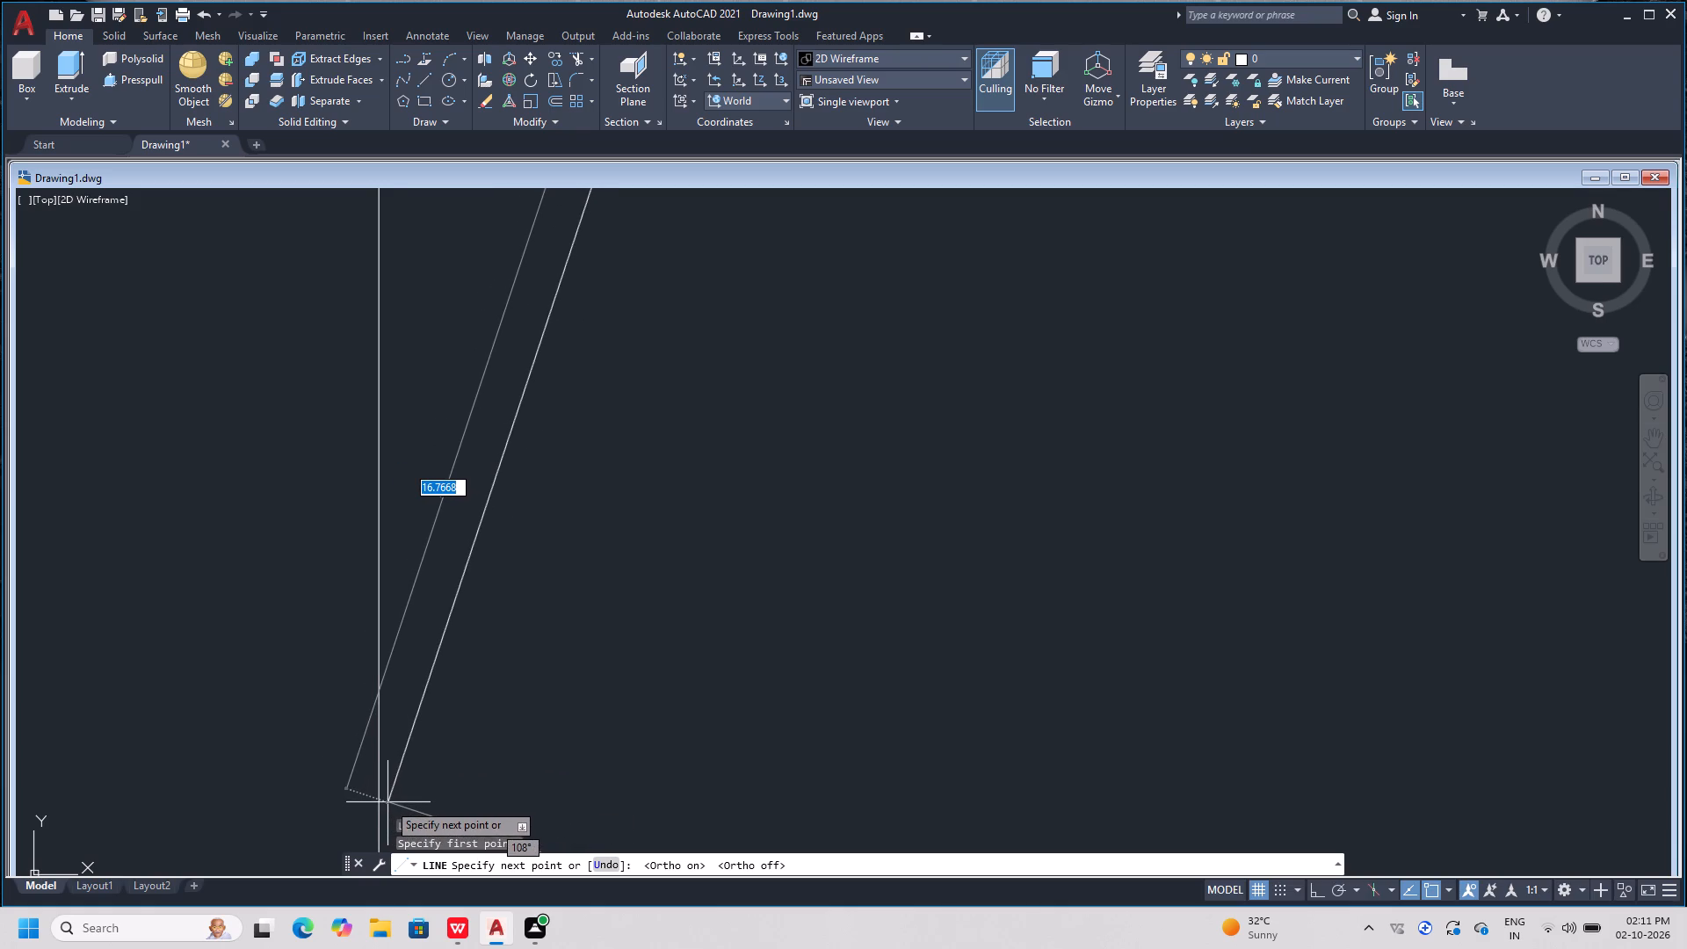
scroll(411, 517, "down", 2)
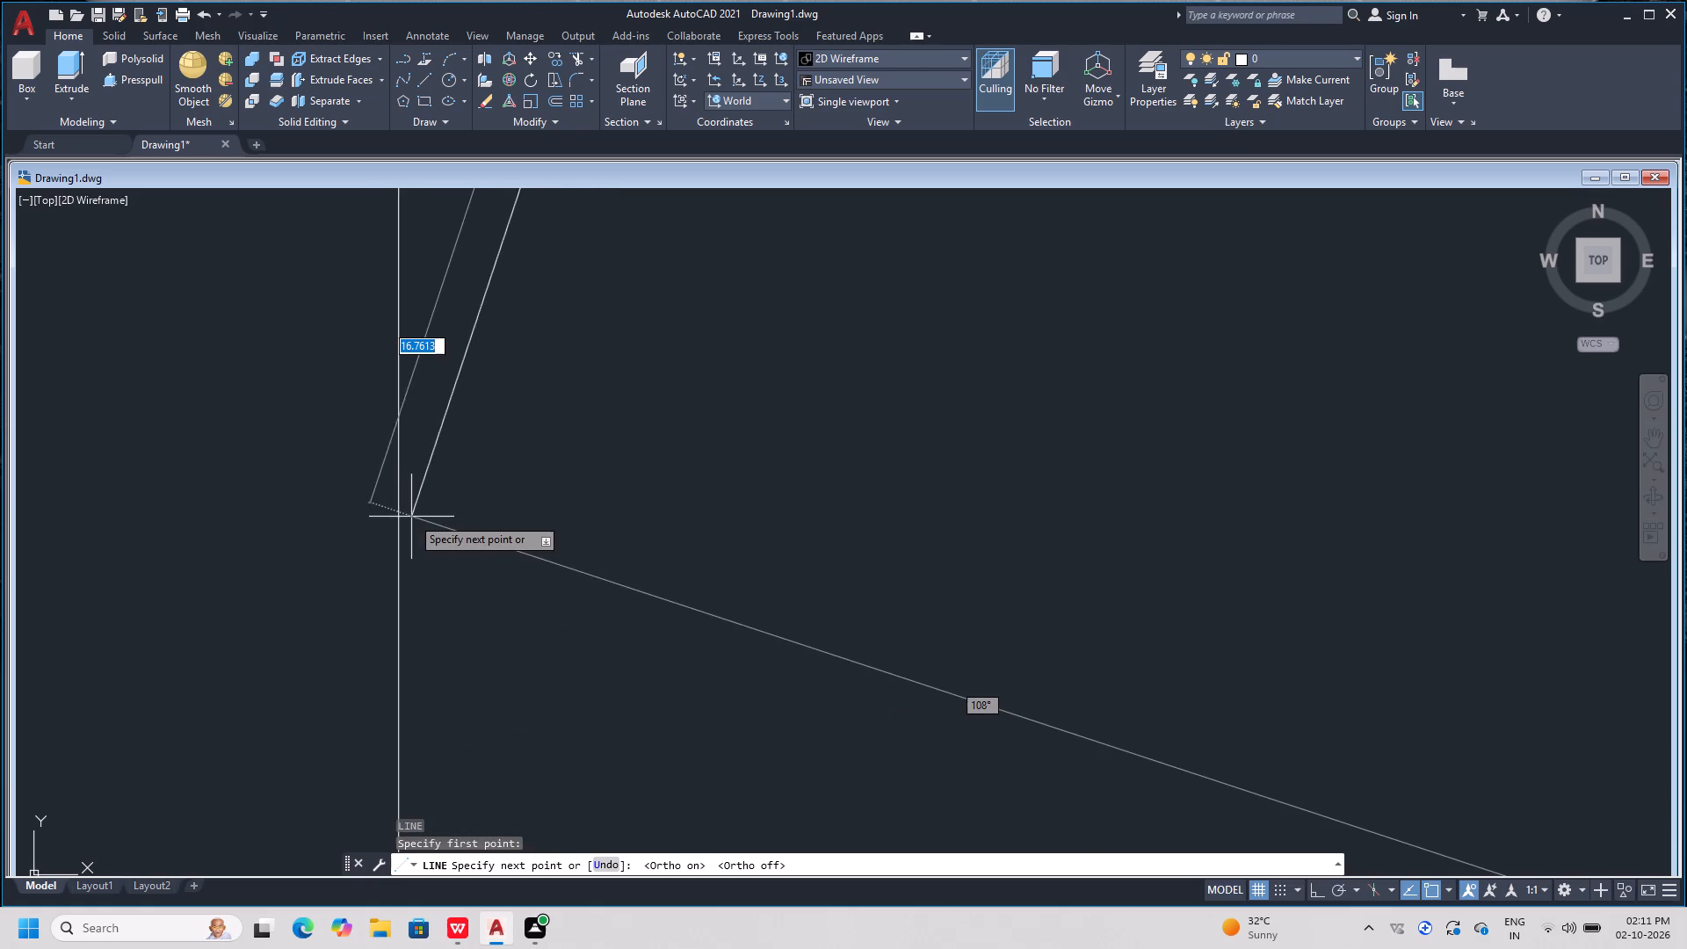
scroll(411, 517, "down", 12)
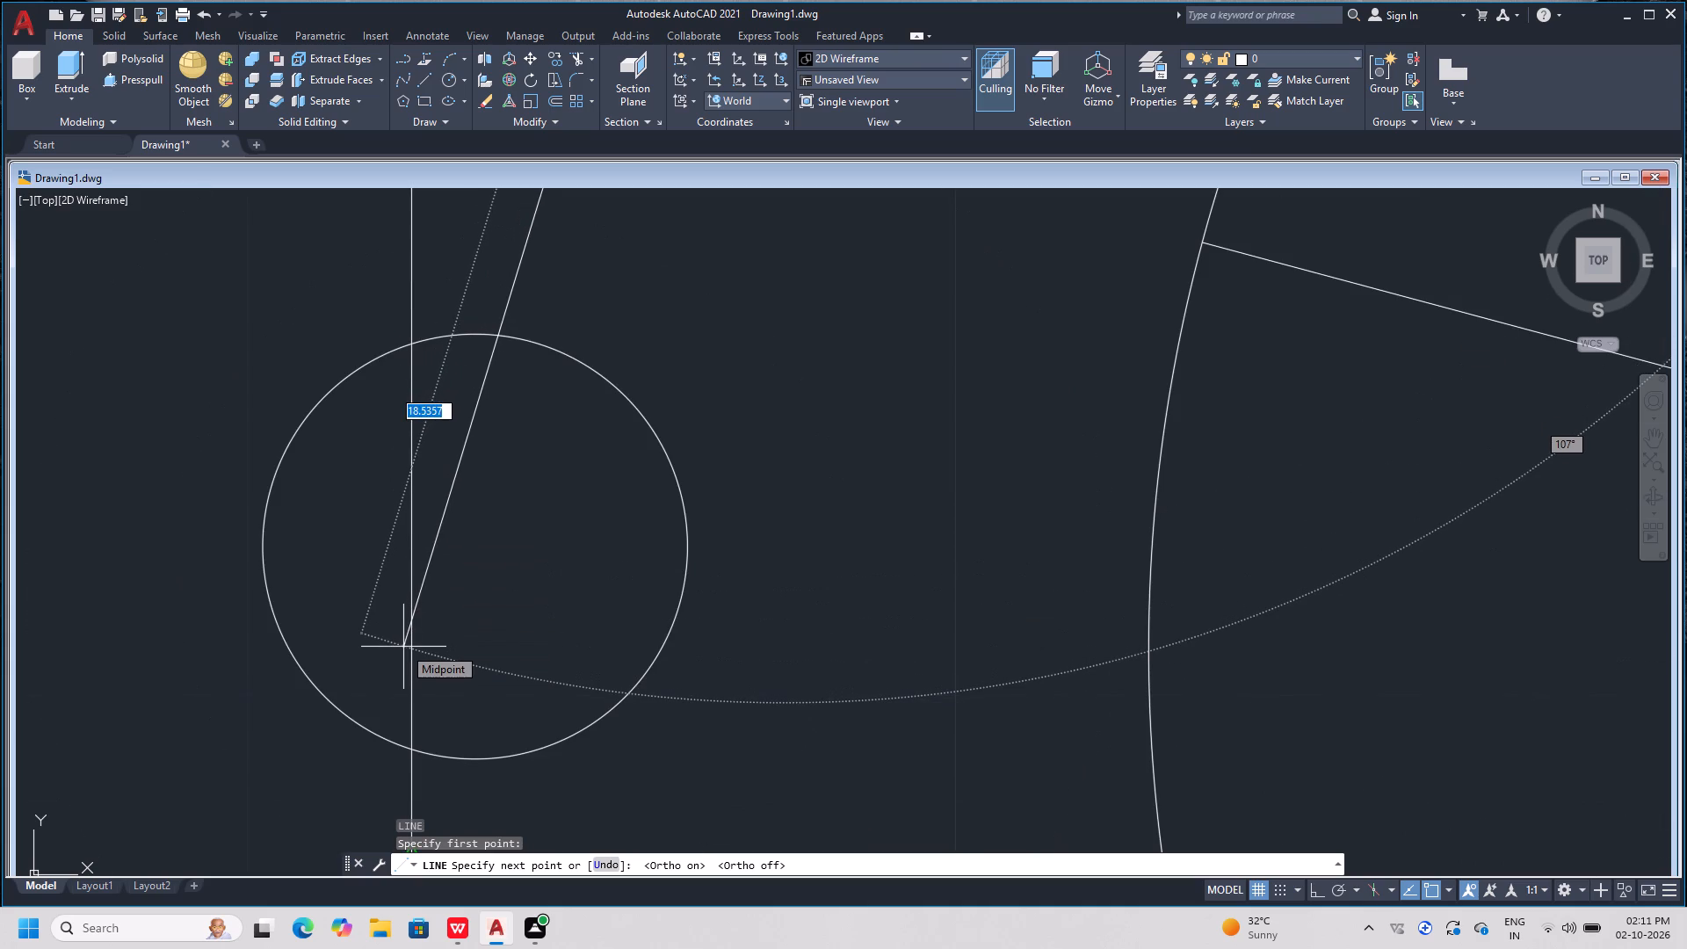
scroll(407, 624, "up", 1)
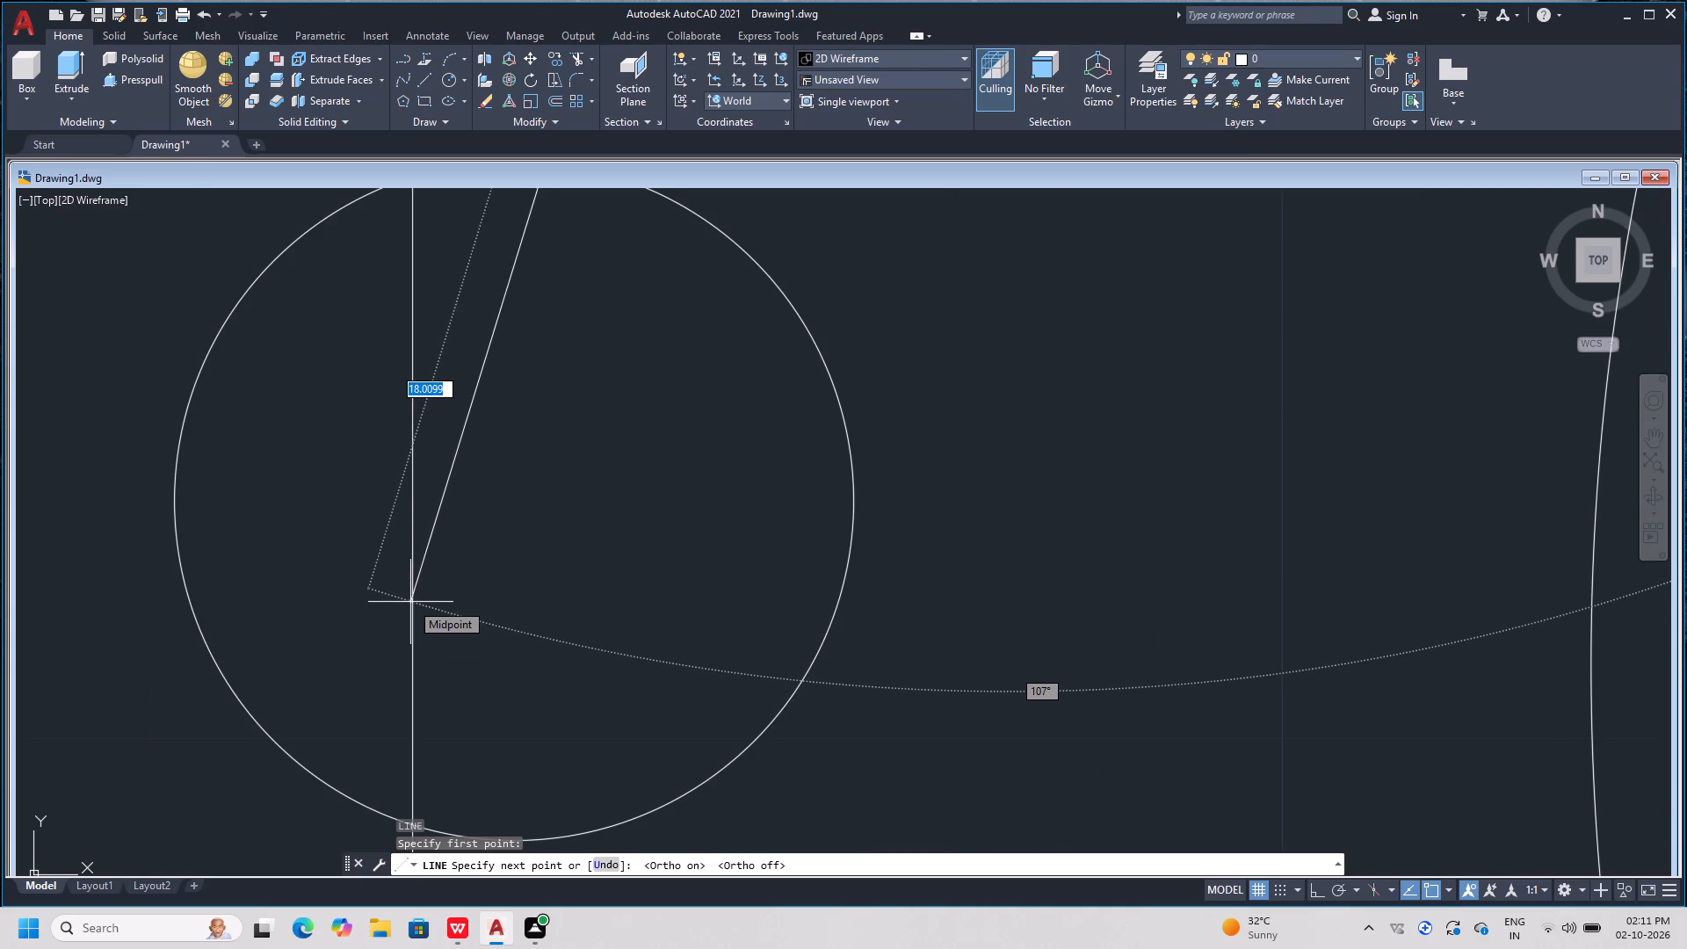
scroll(410, 602, "up", 2)
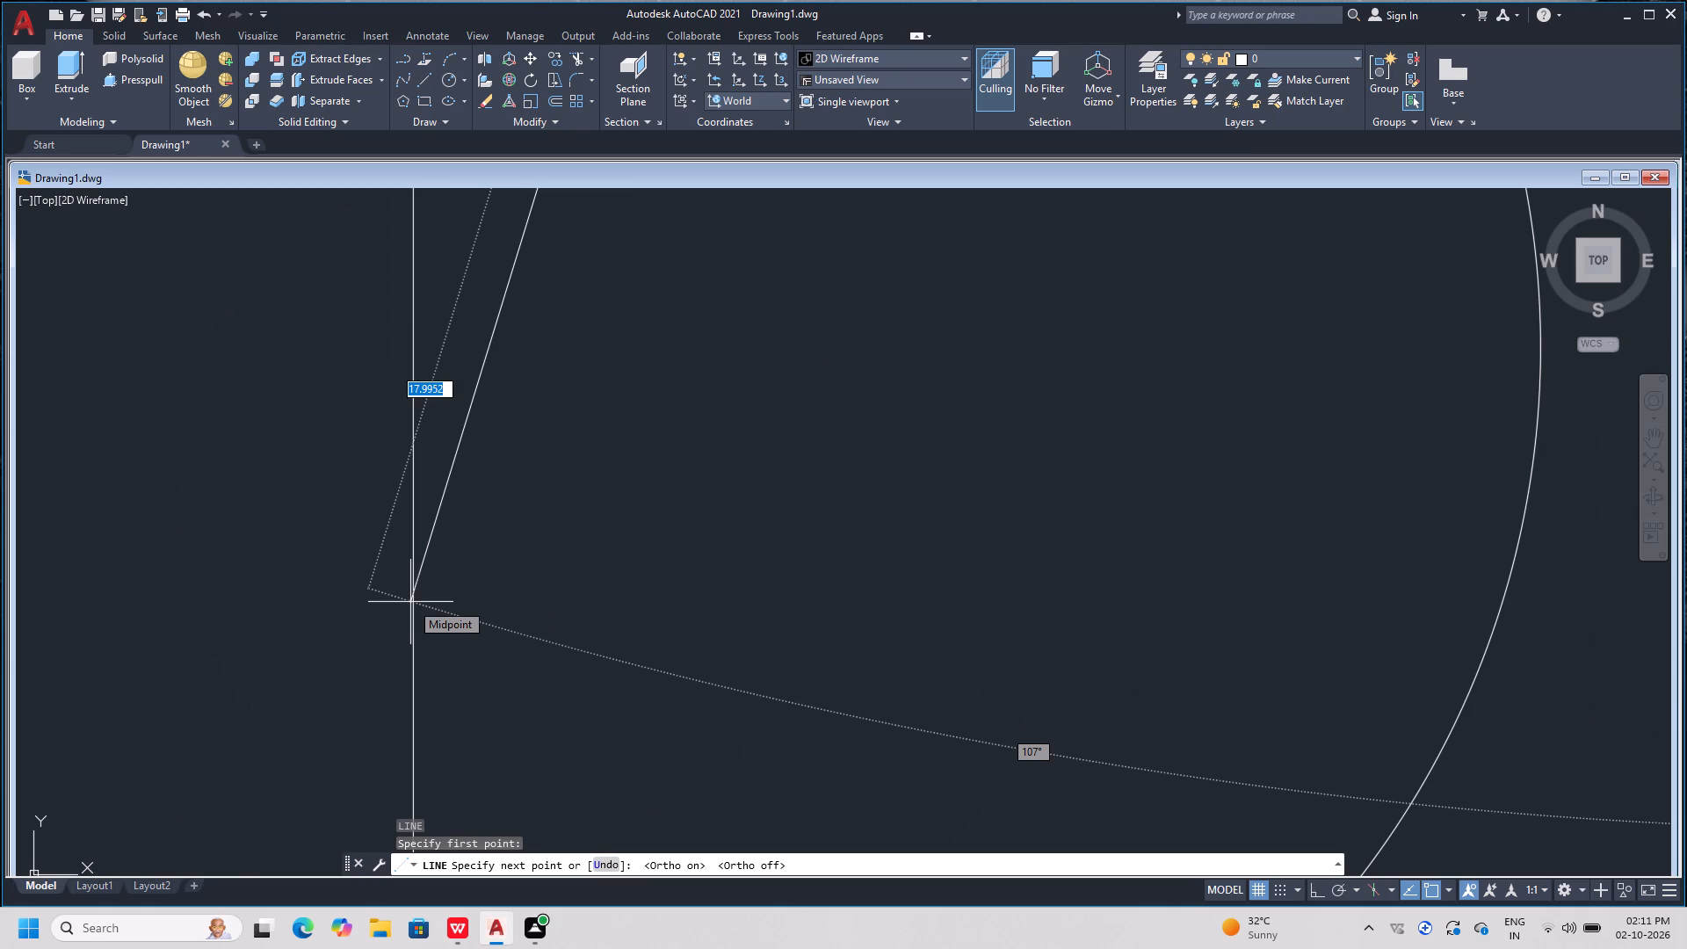
scroll(410, 602, "up", 2)
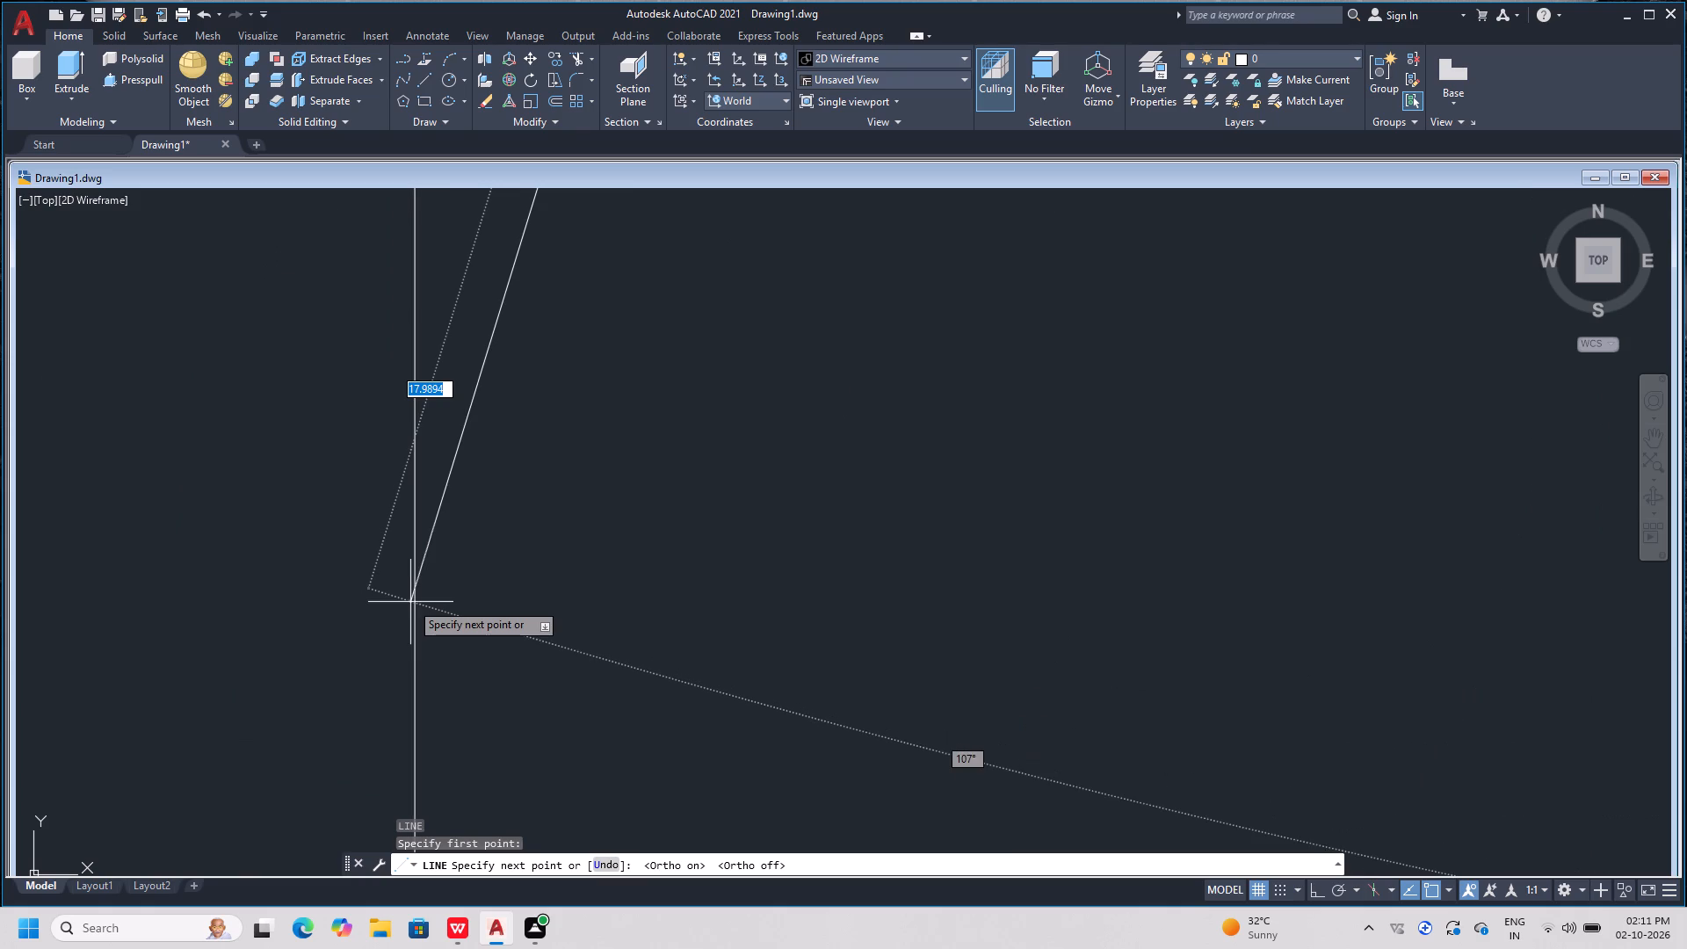
scroll(410, 602, "up", 3)
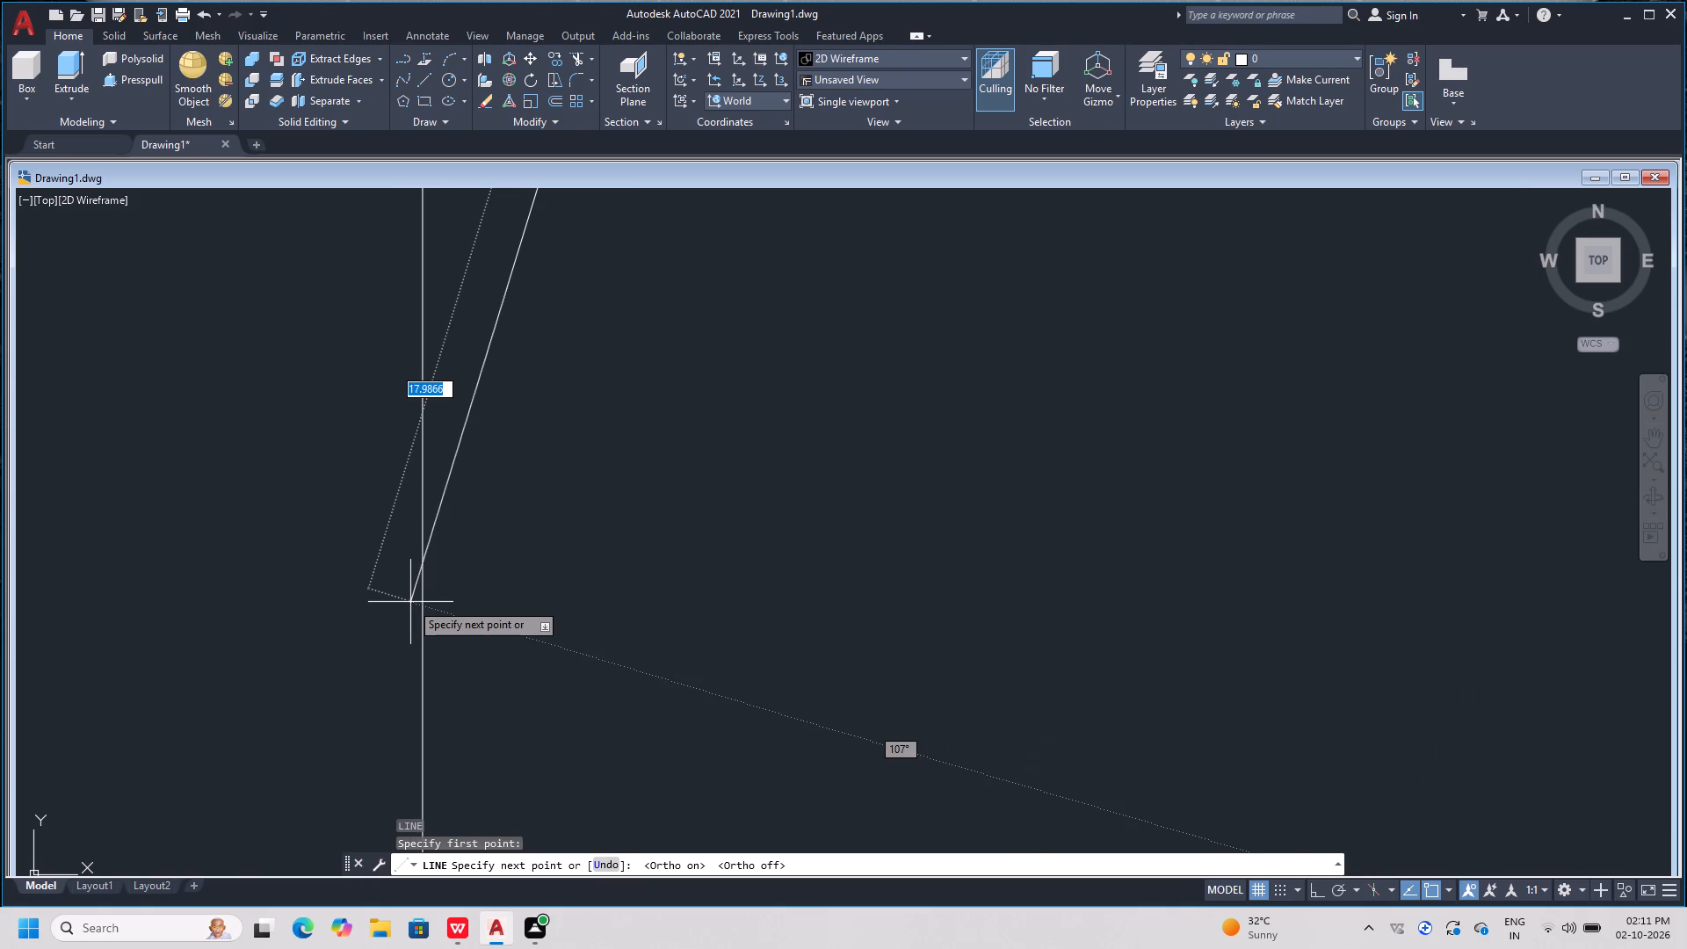
scroll(431, 598, "up", 3)
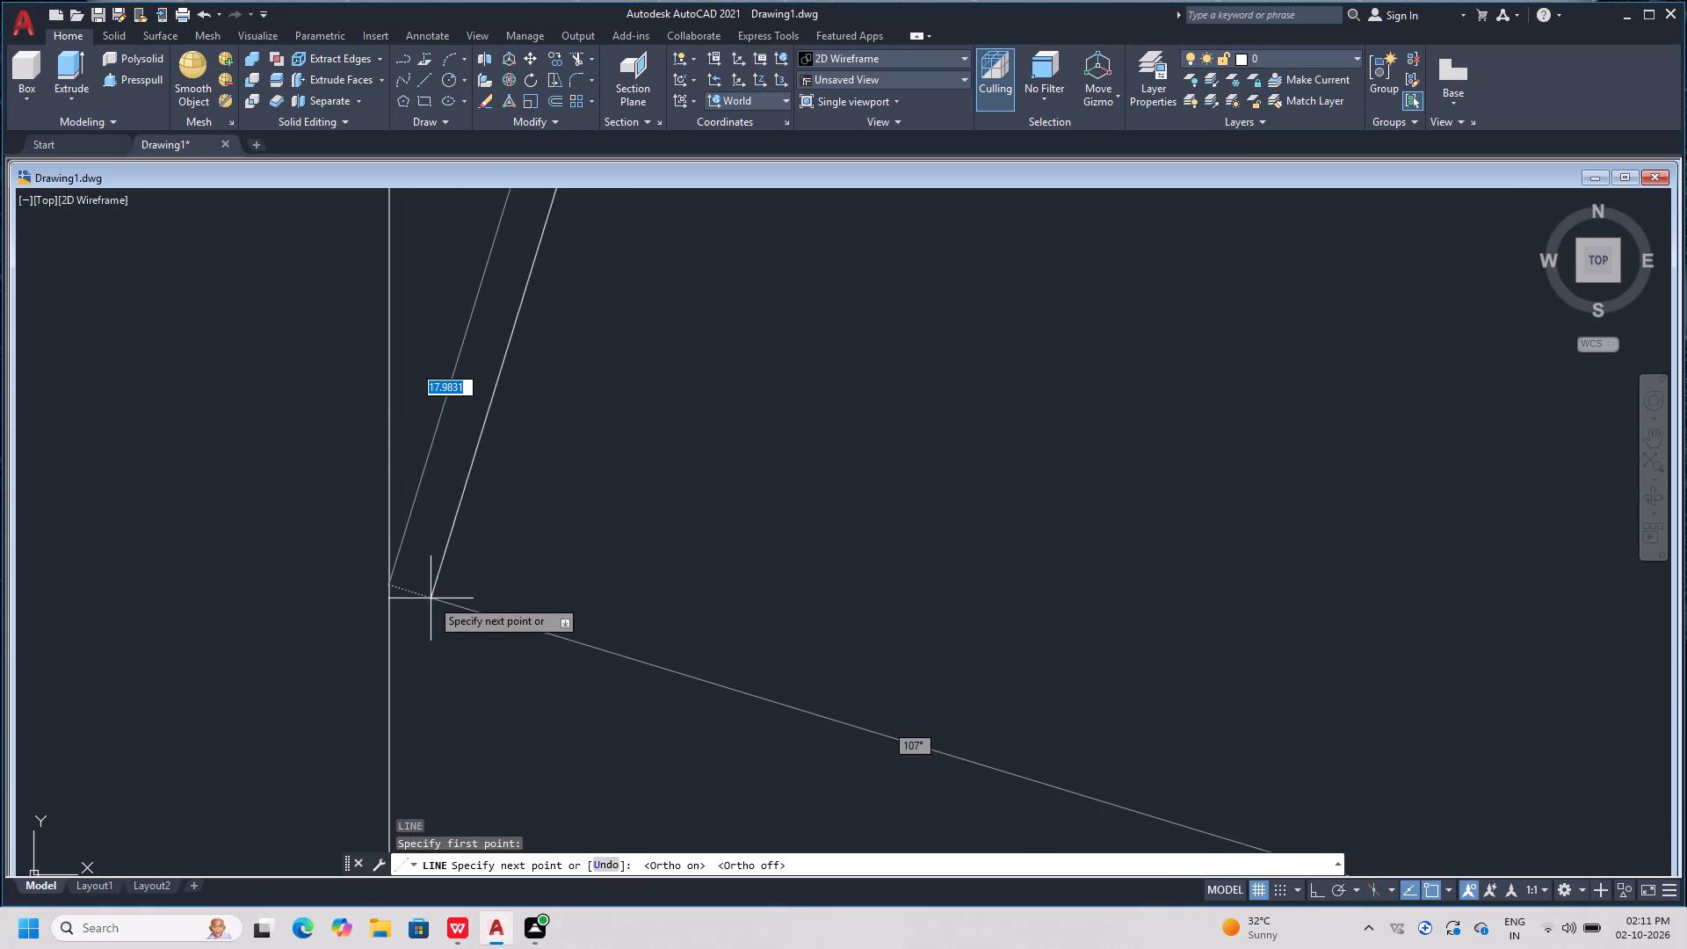
scroll(431, 598, "up", 2)
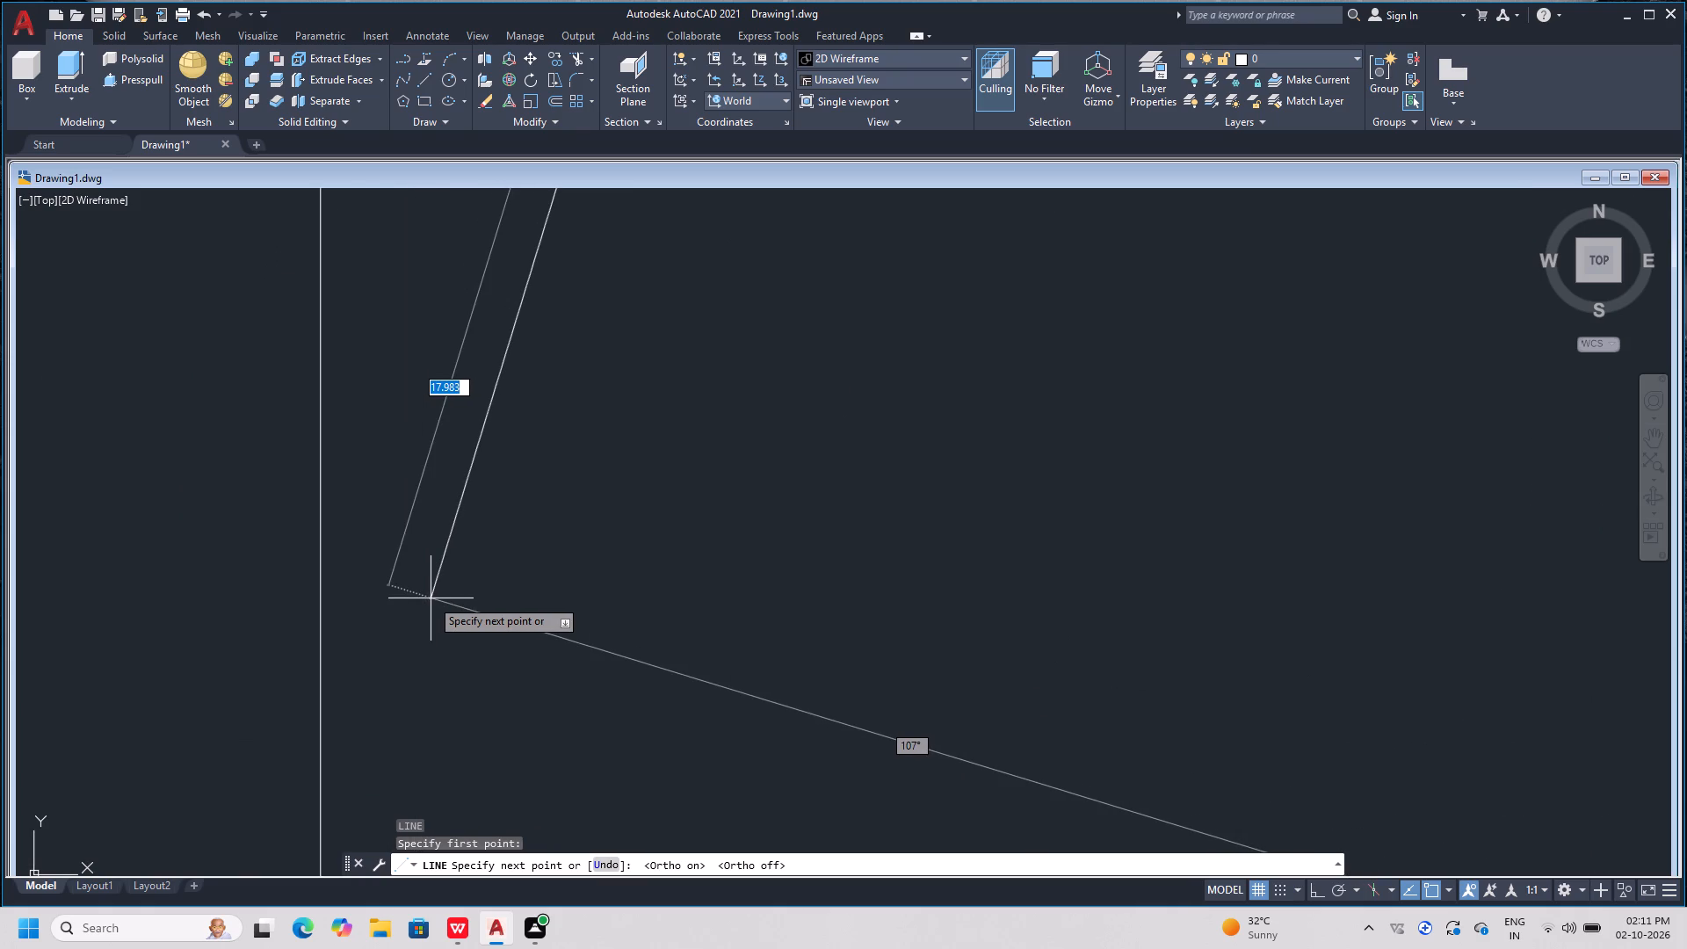
scroll(431, 598, "up", 1)
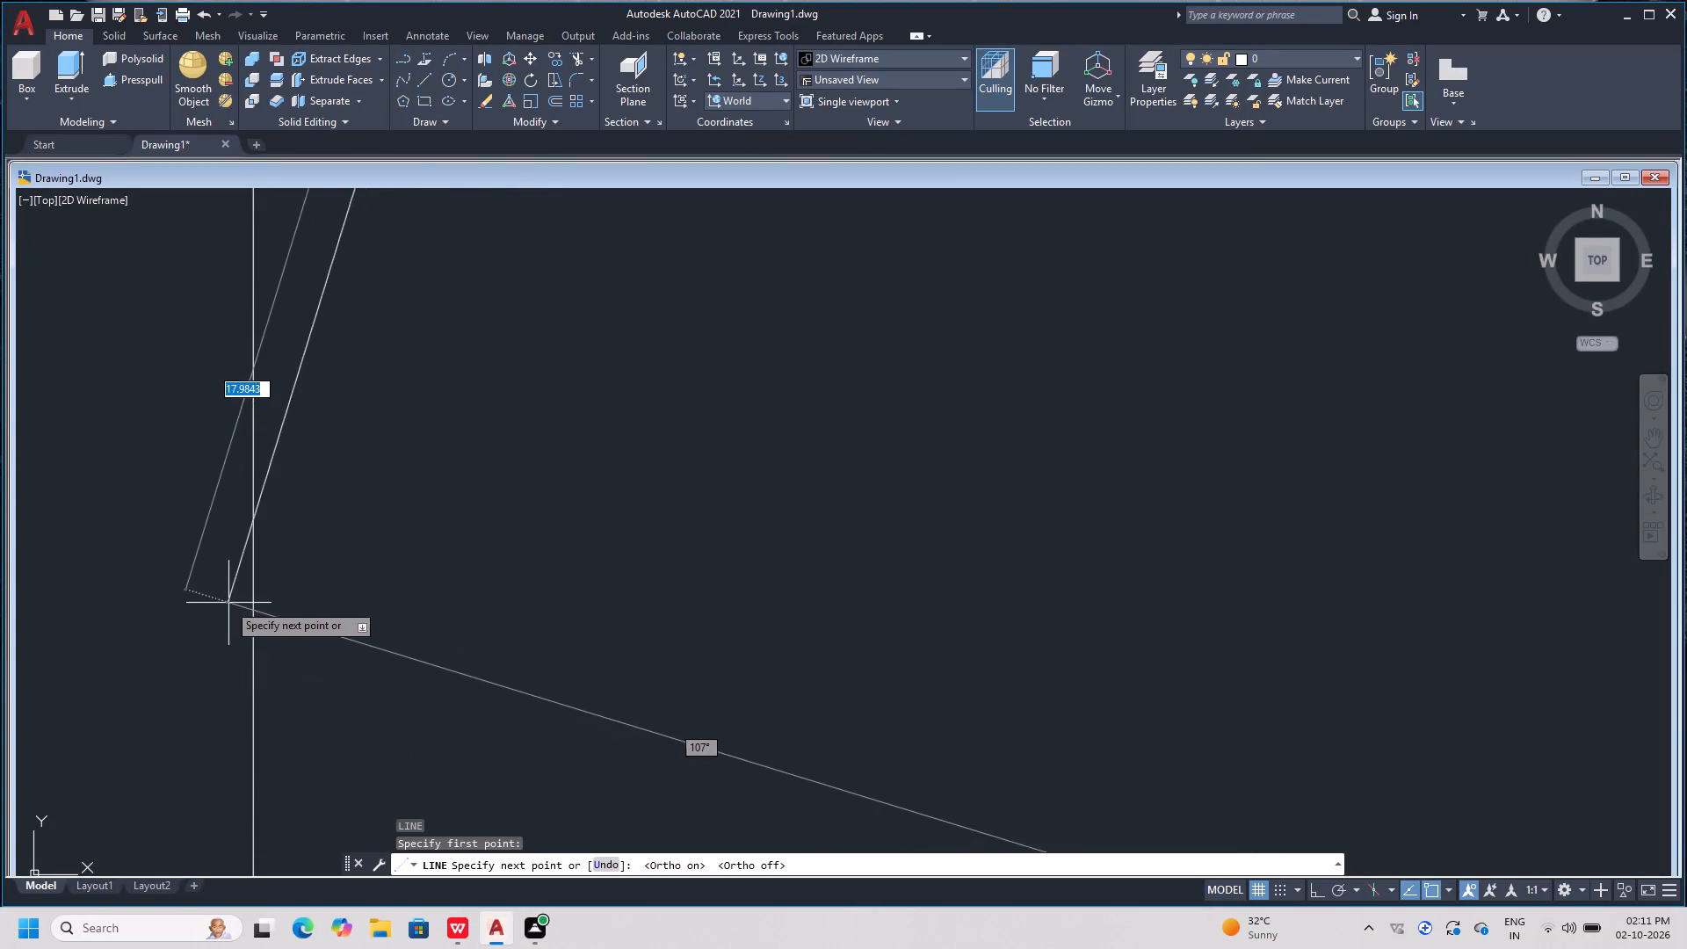
scroll(221, 594, "up", 4)
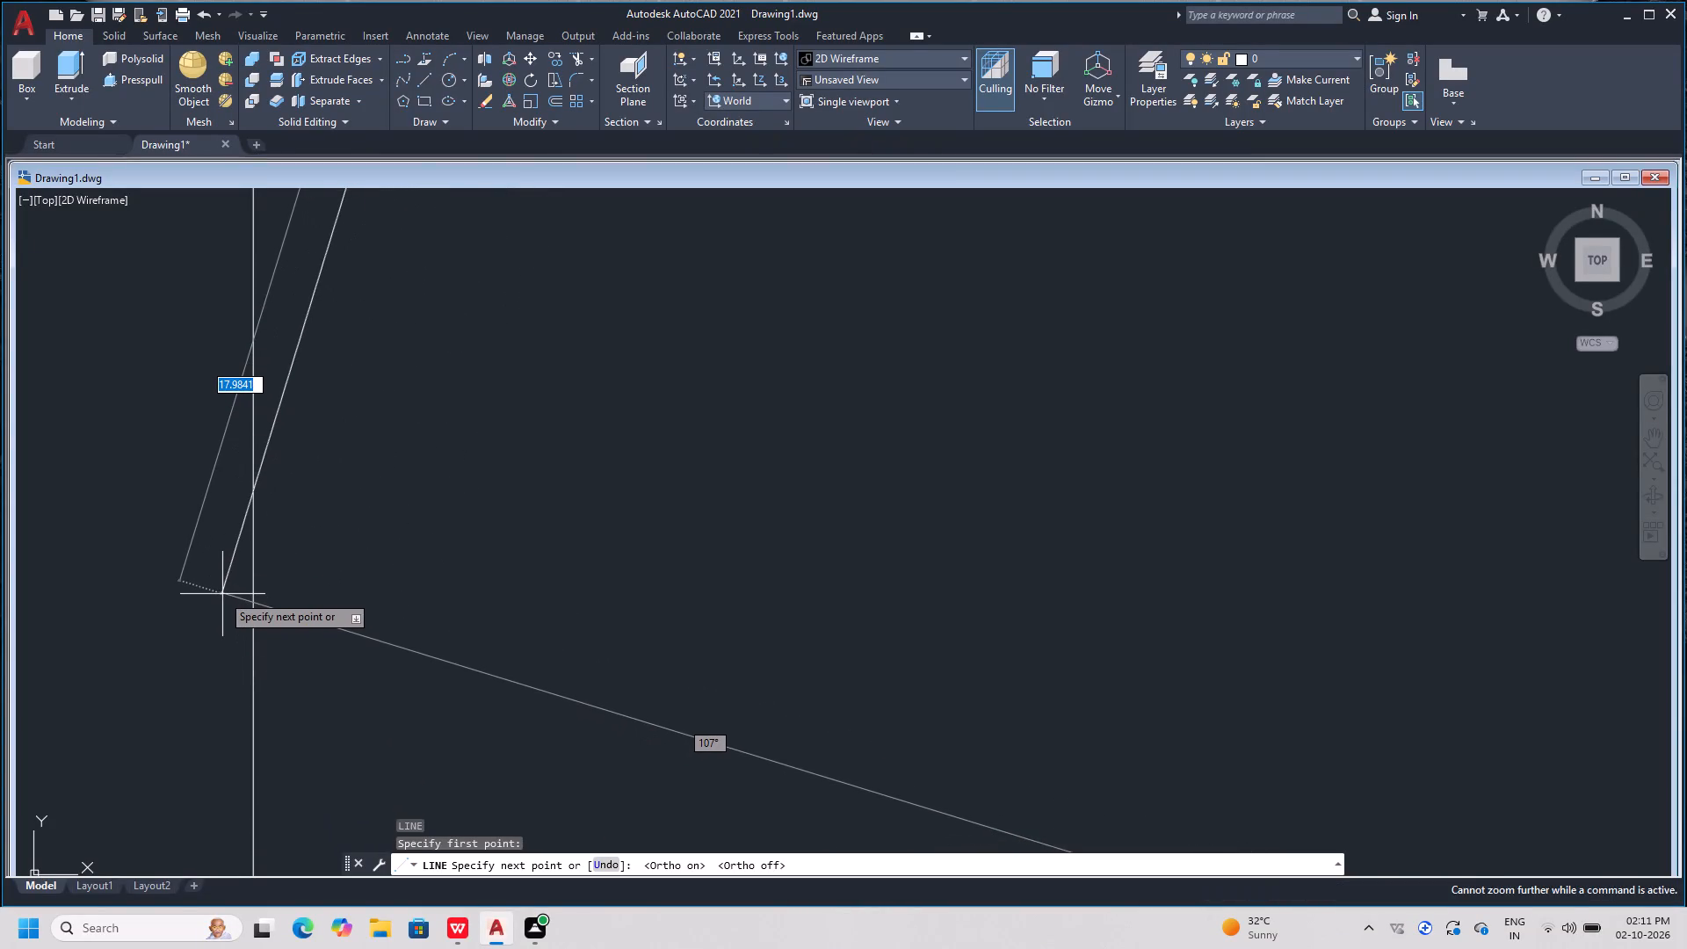
scroll(221, 594, "up", 14)
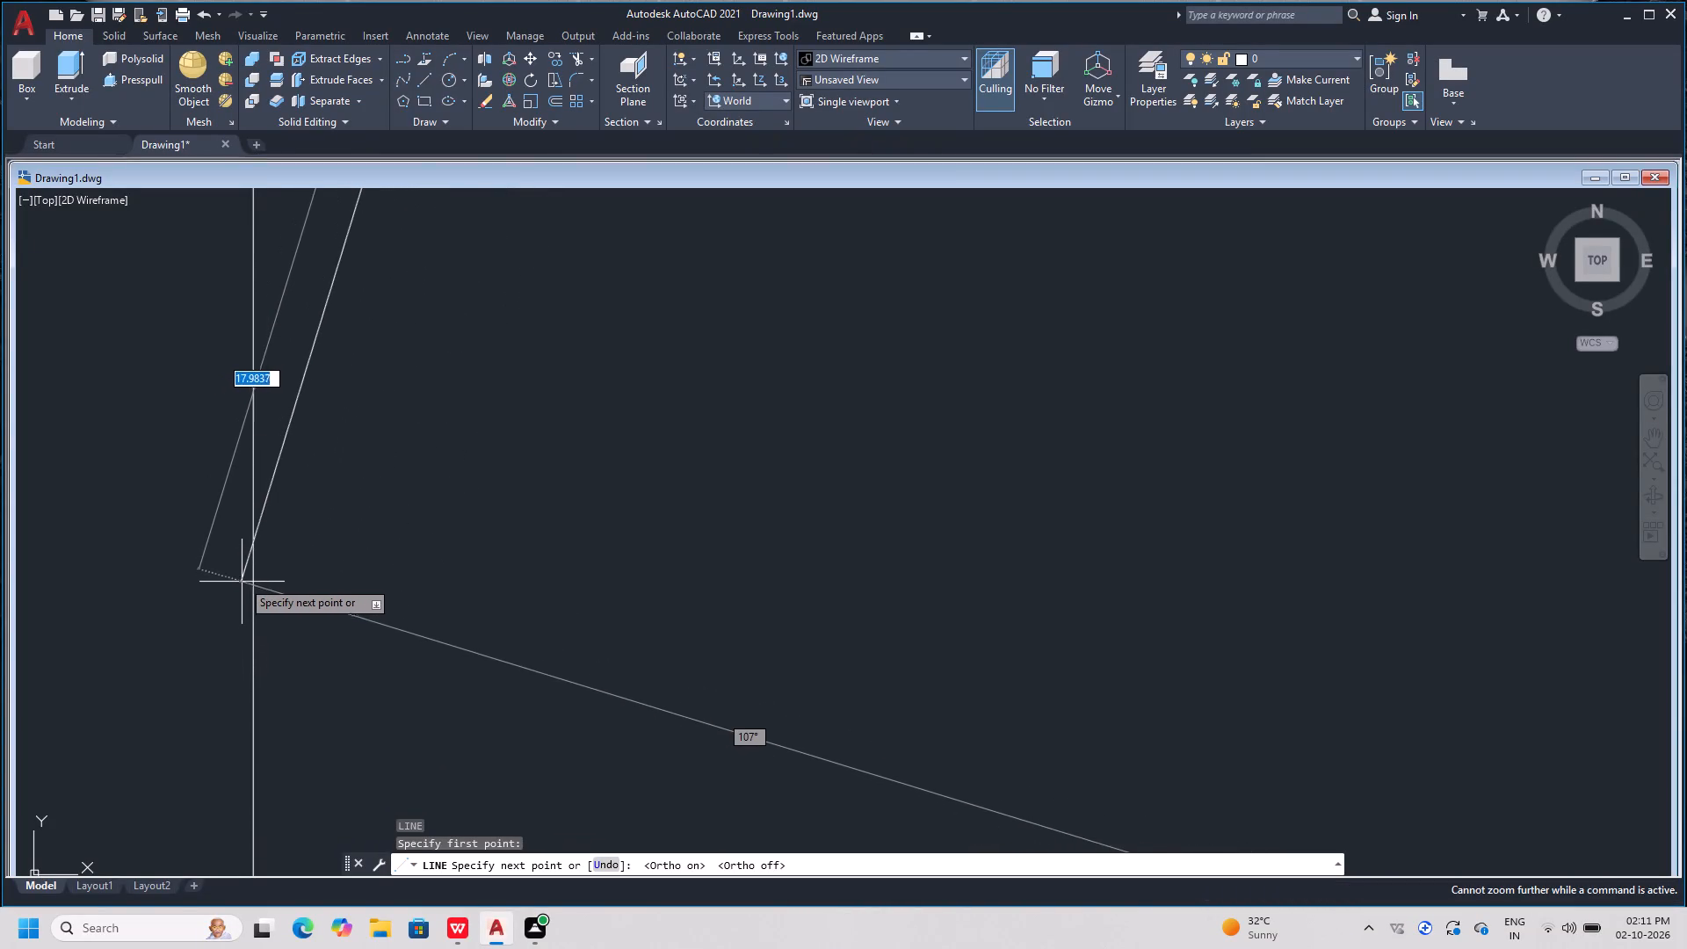
scroll(248, 569, "up", 3)
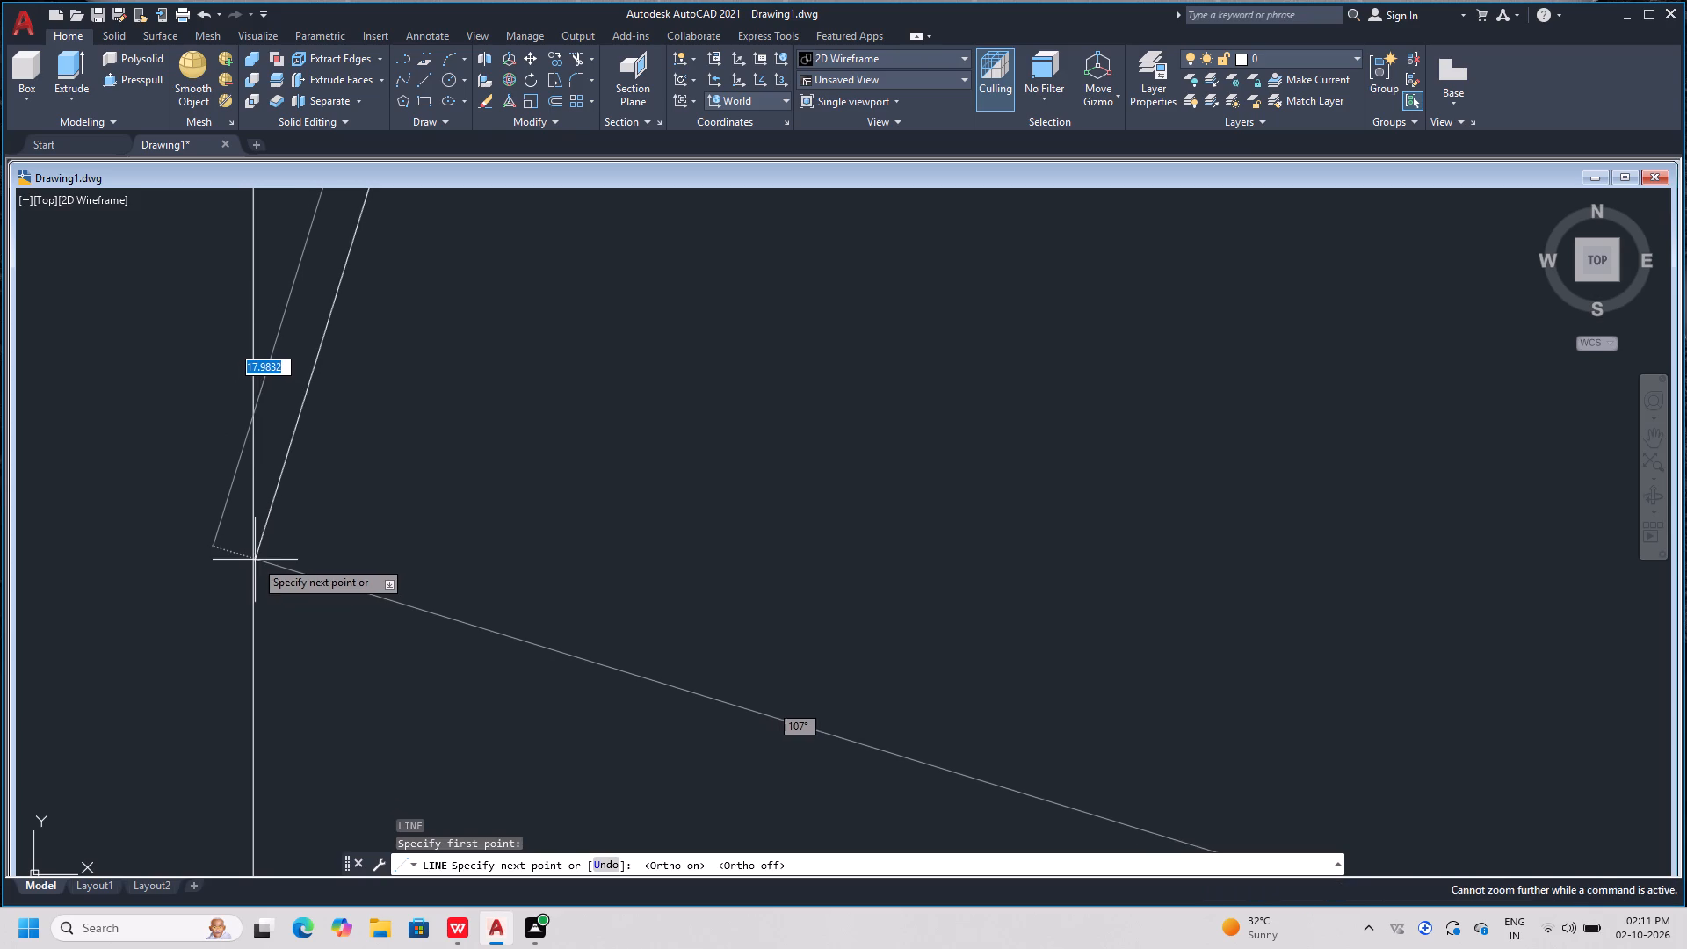
scroll(256, 560, "up", 3)
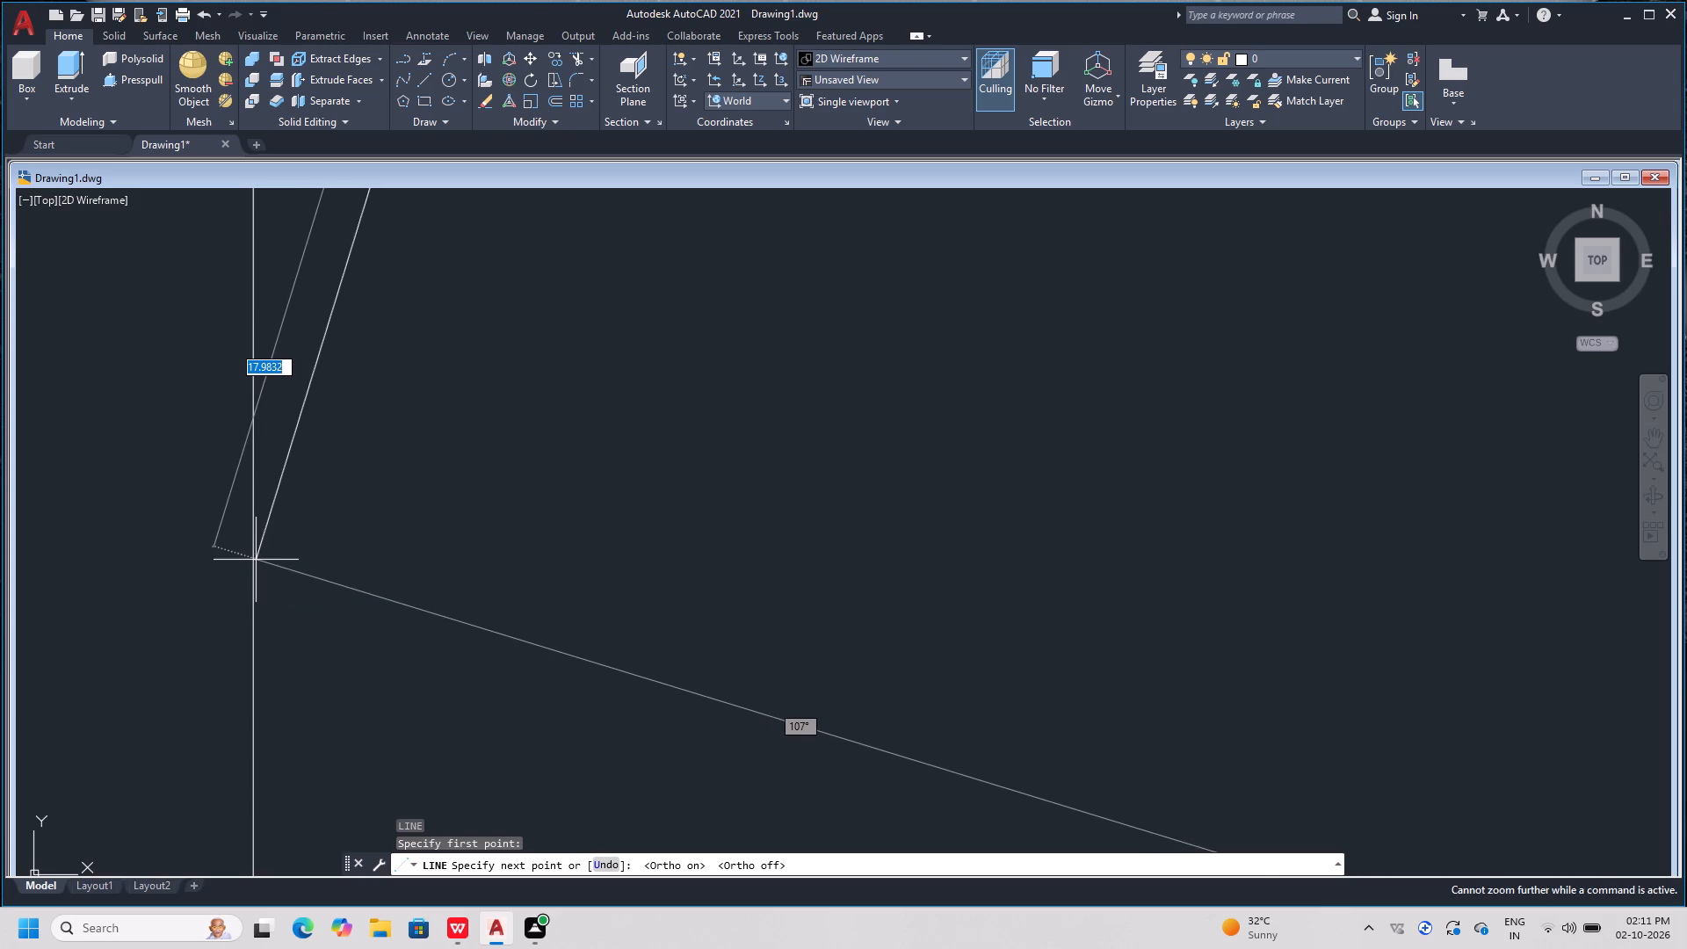
scroll(256, 560, "down", 13)
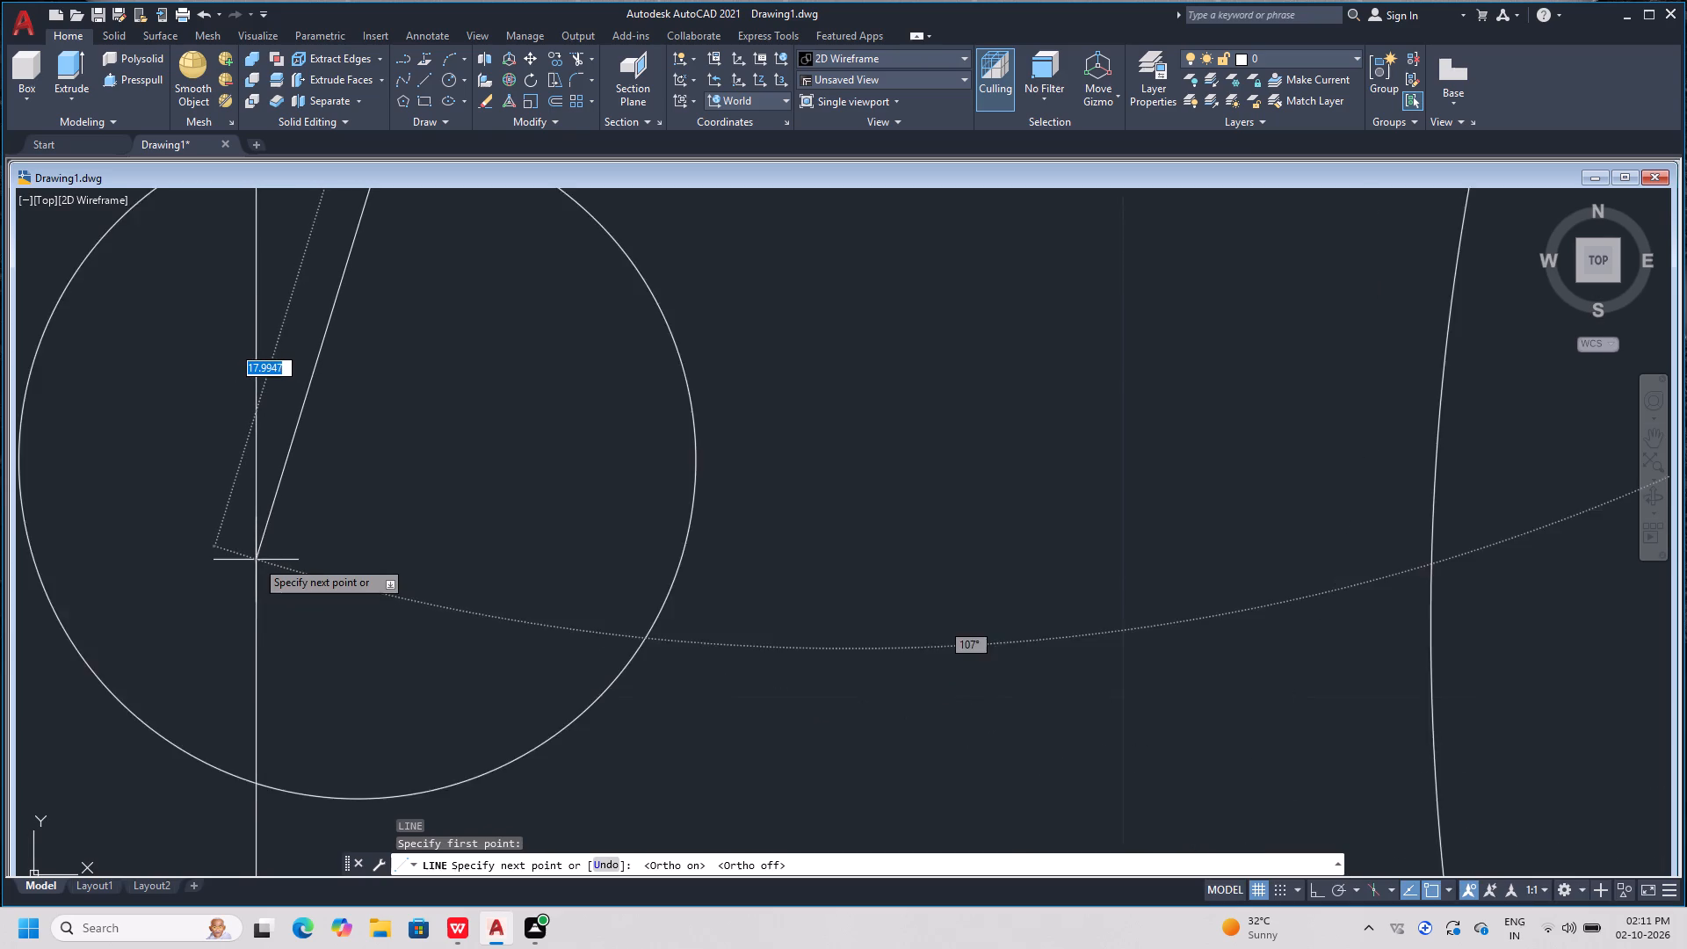
scroll(256, 560, "down", 2)
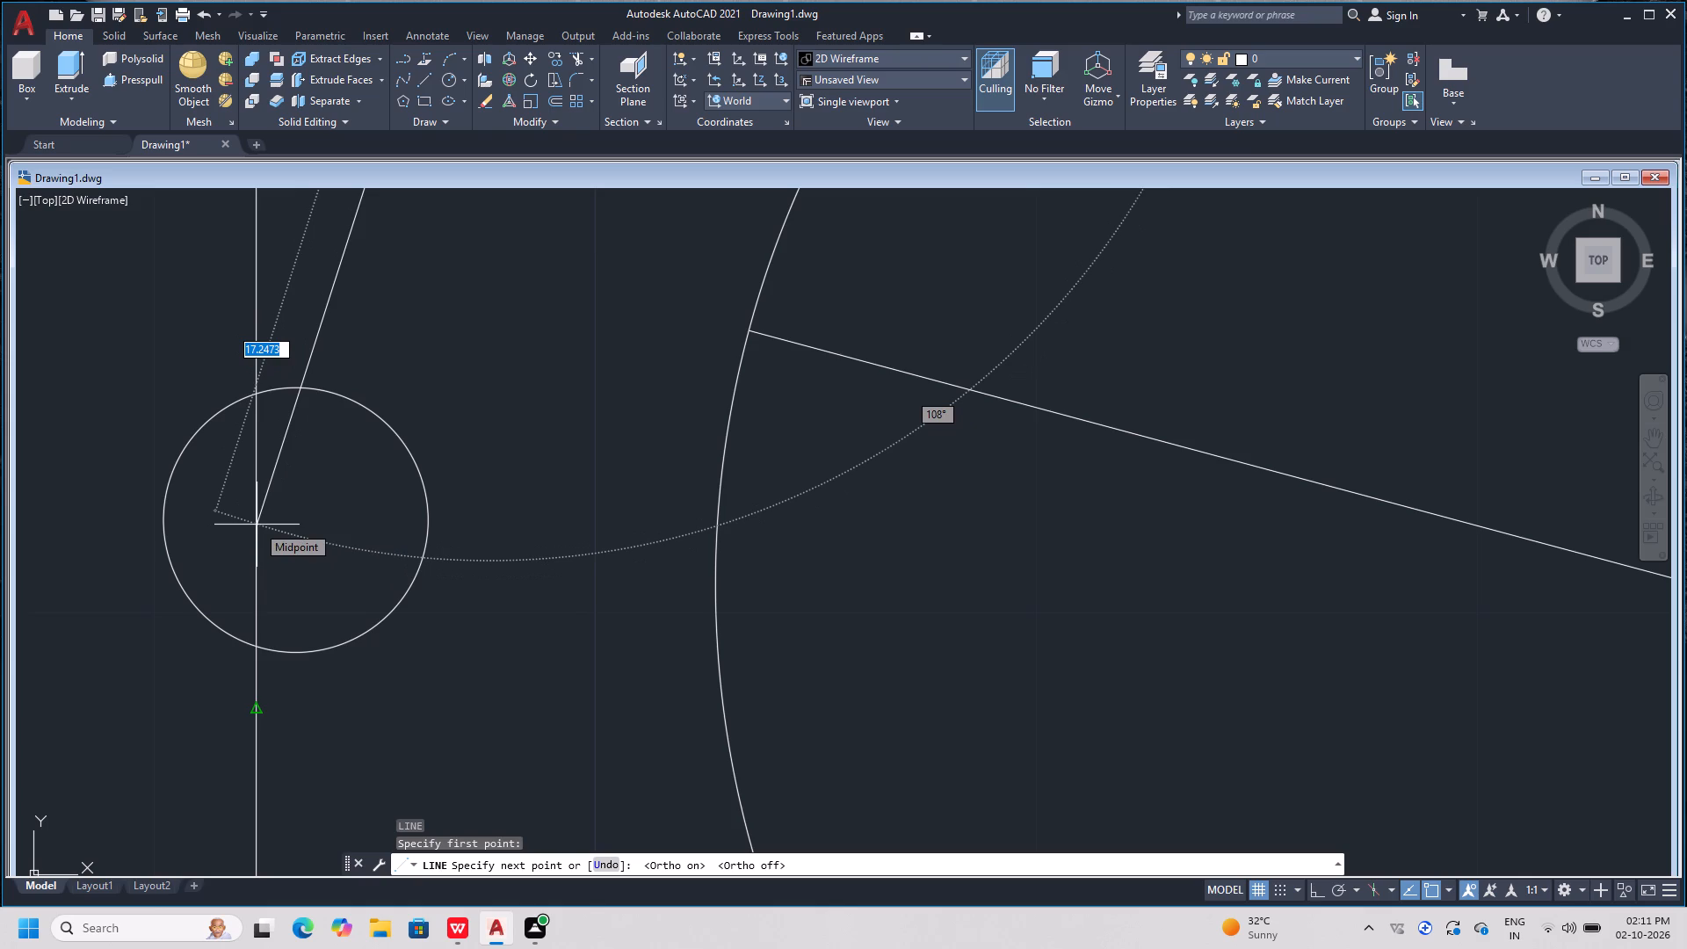
scroll(257, 525, "up", 3)
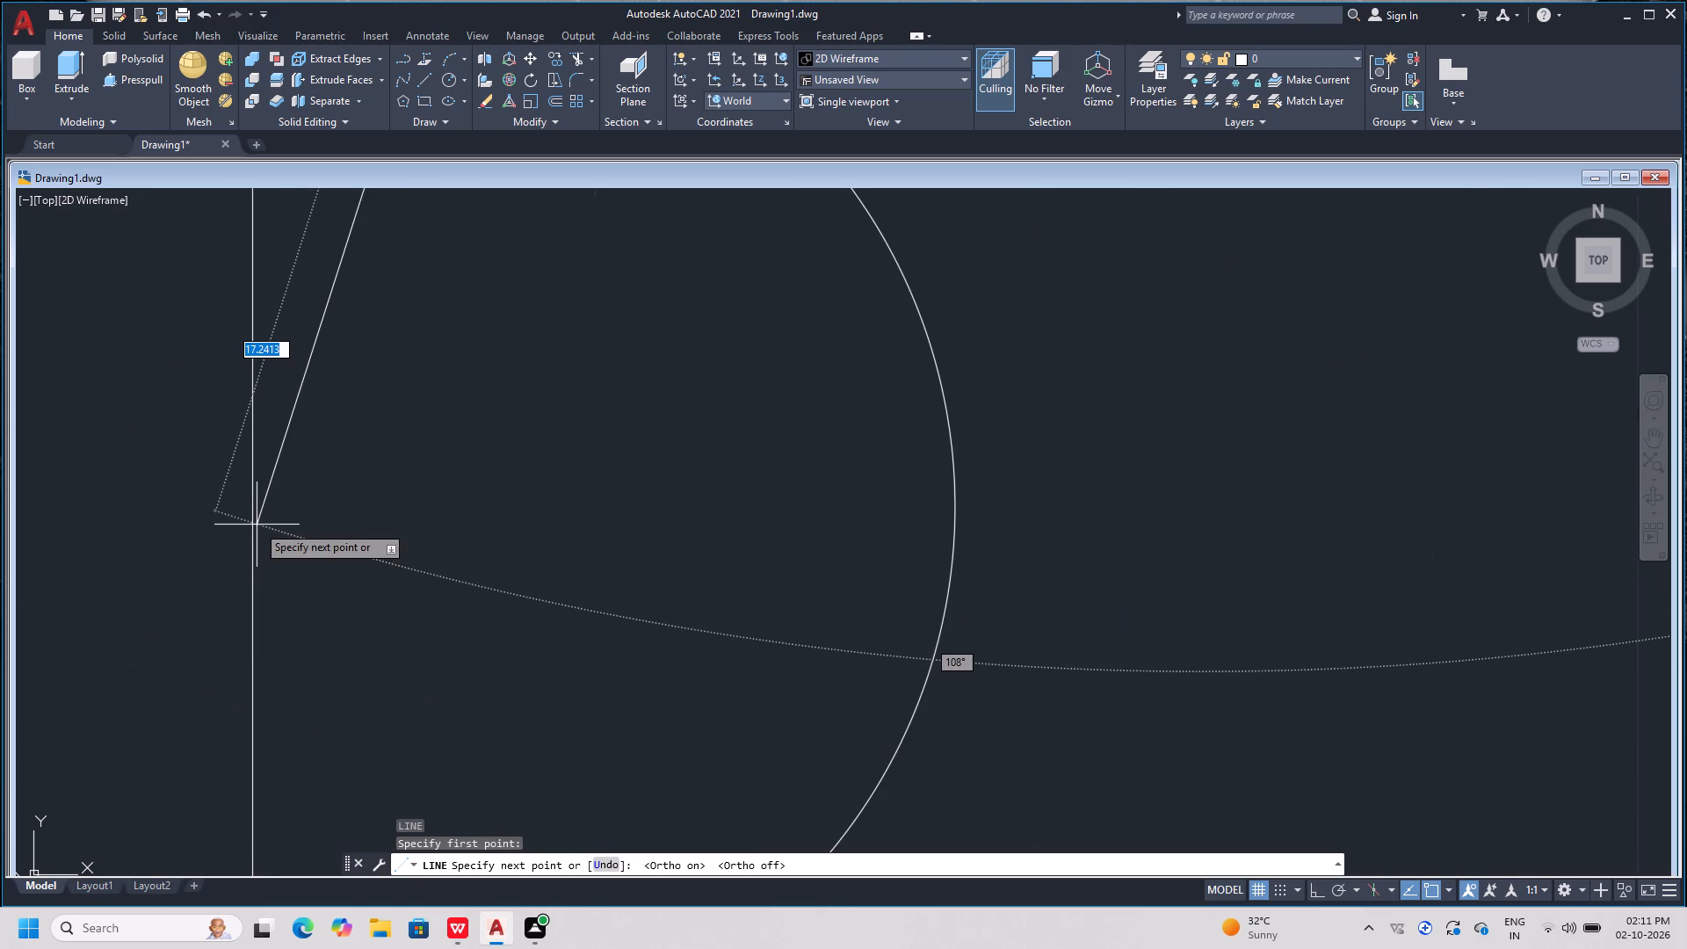
scroll(255, 519, "up", 2)
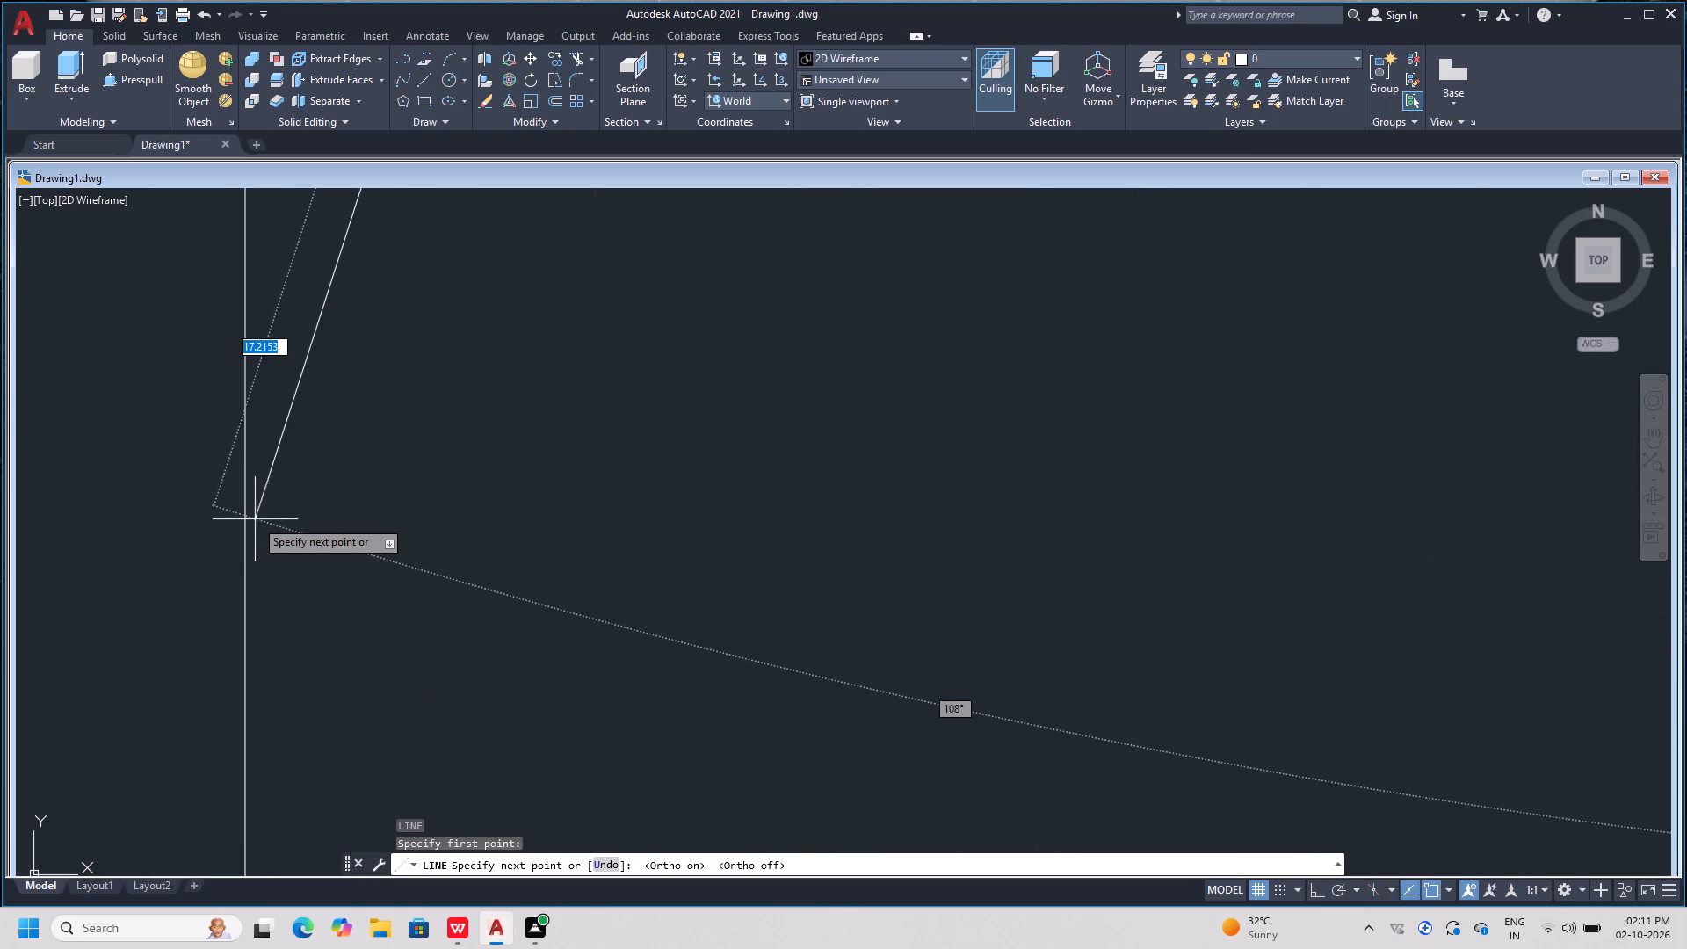
scroll(255, 519, "up", 1)
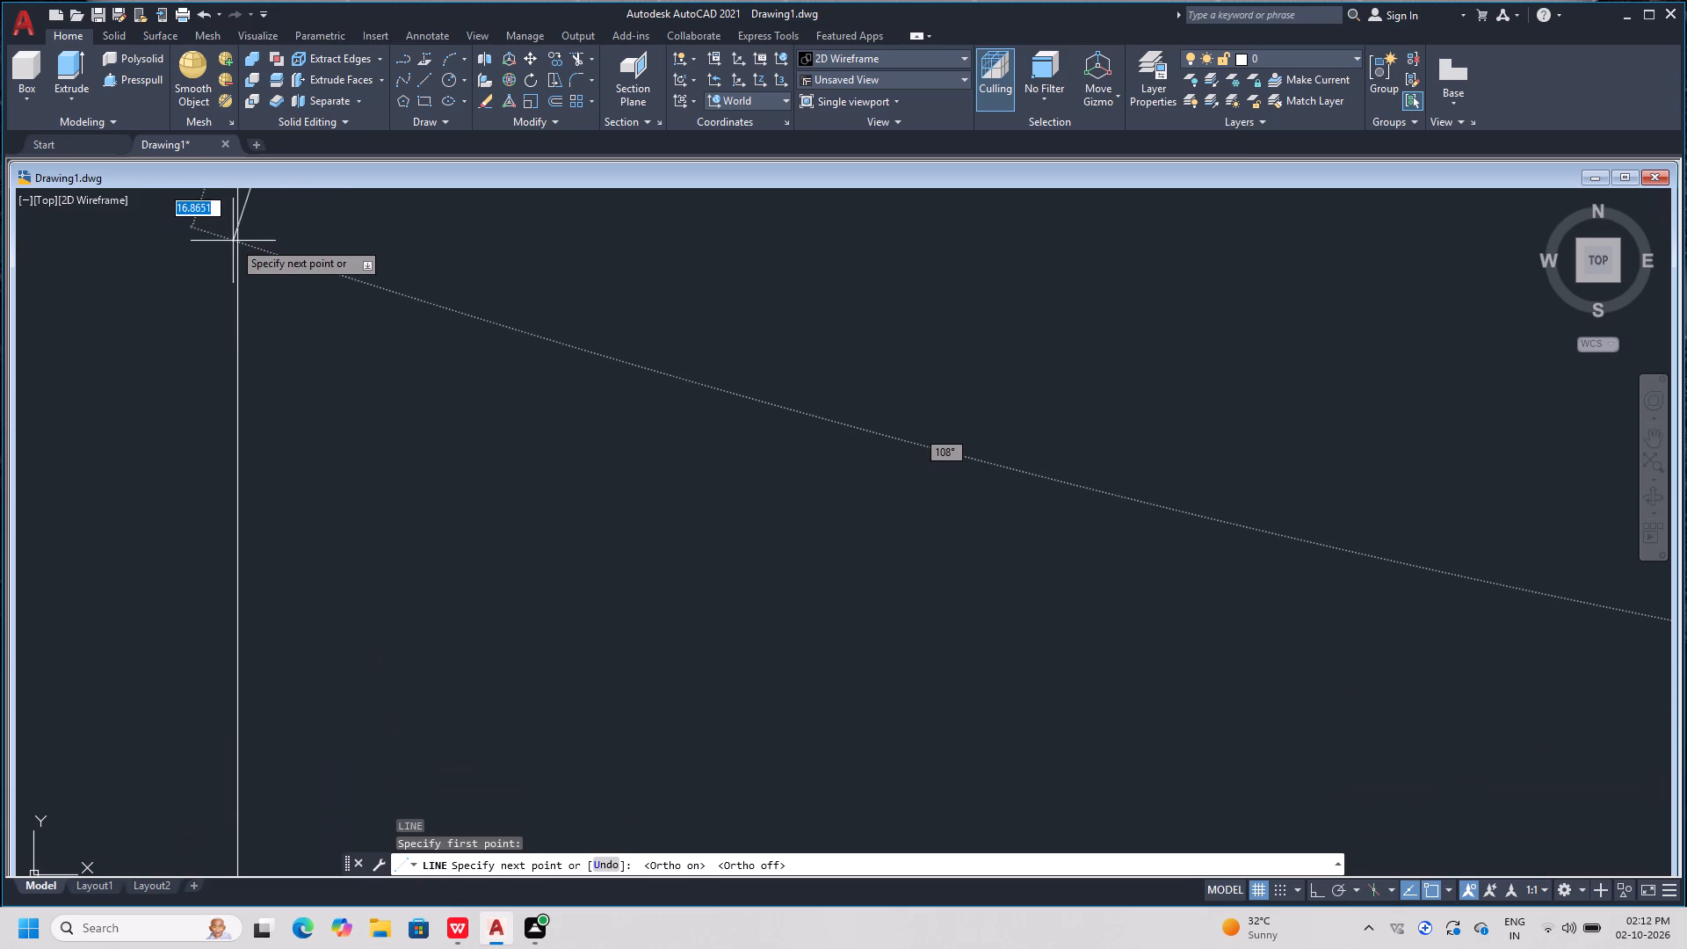
scroll(233, 241, "up", 2)
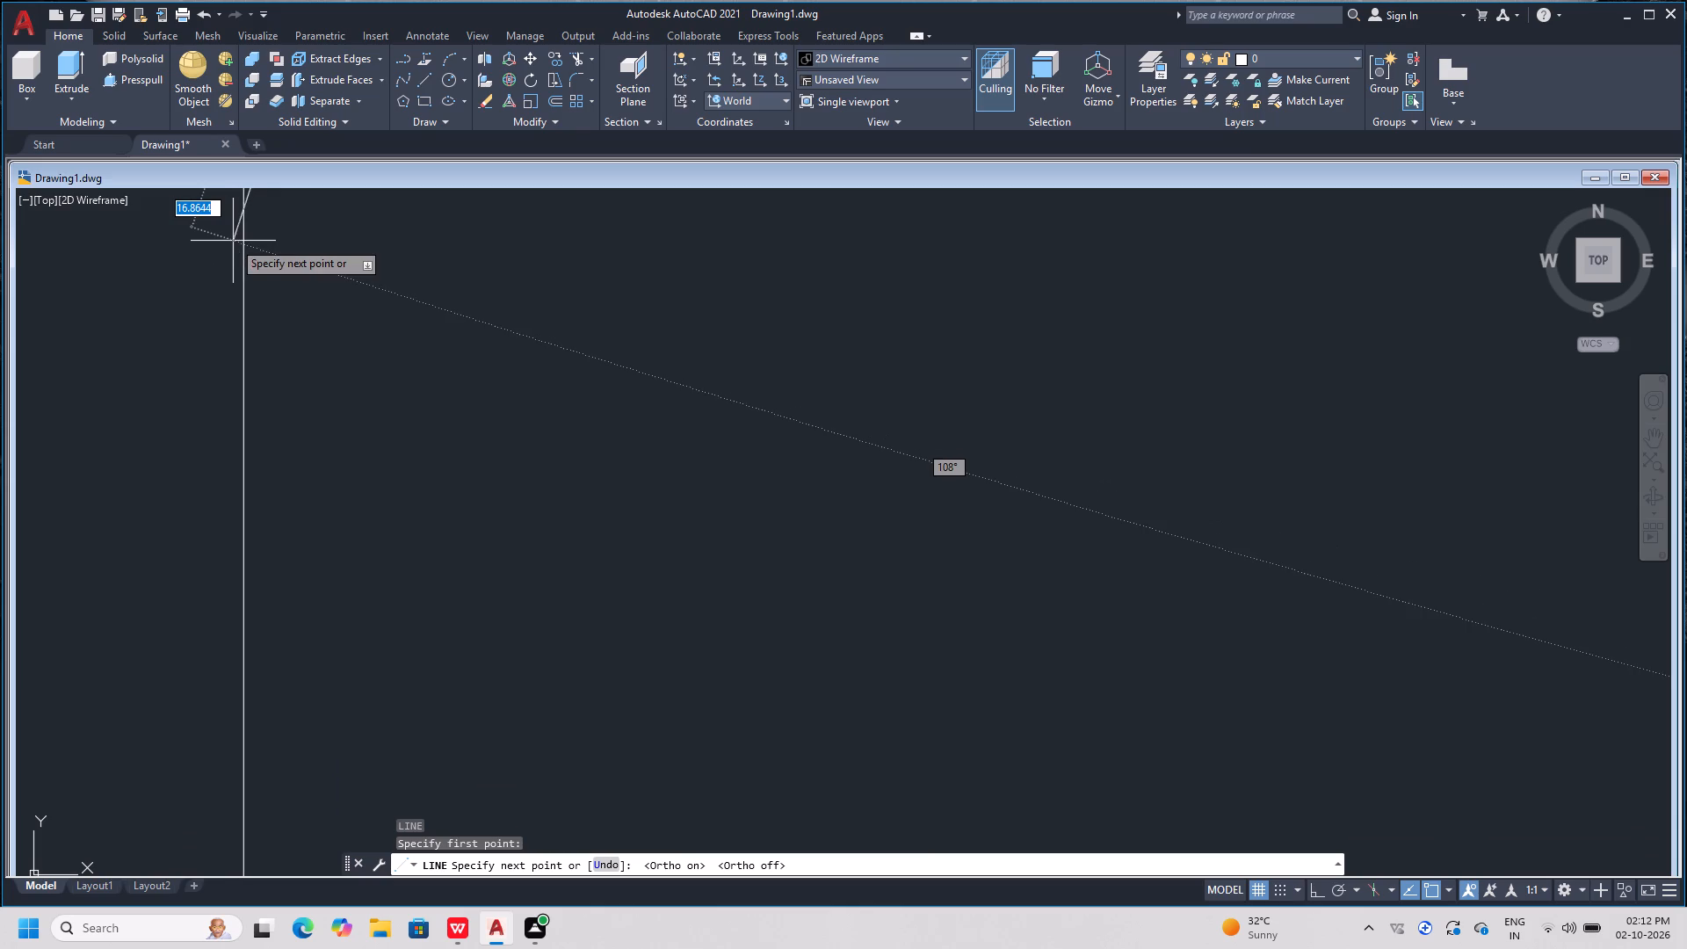
Examine closely where the pending inclined line's lower end meets the vertical line inside the lower small circle.
scroll(233, 241, "up", 3)
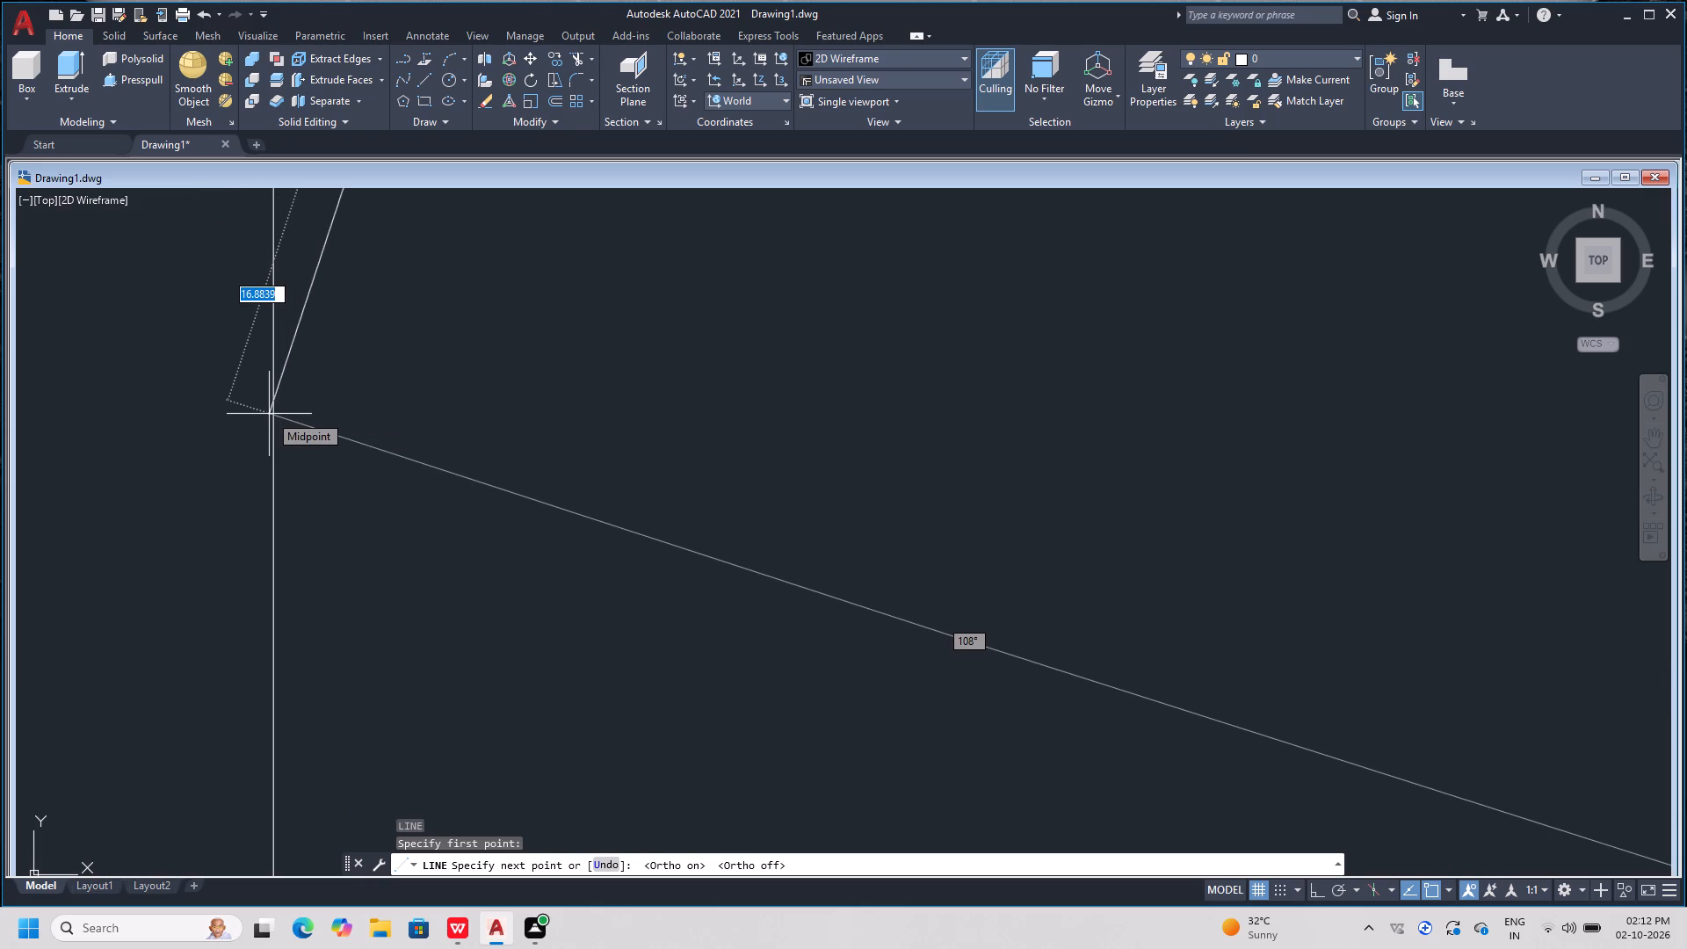
scroll(269, 414, "up", 2)
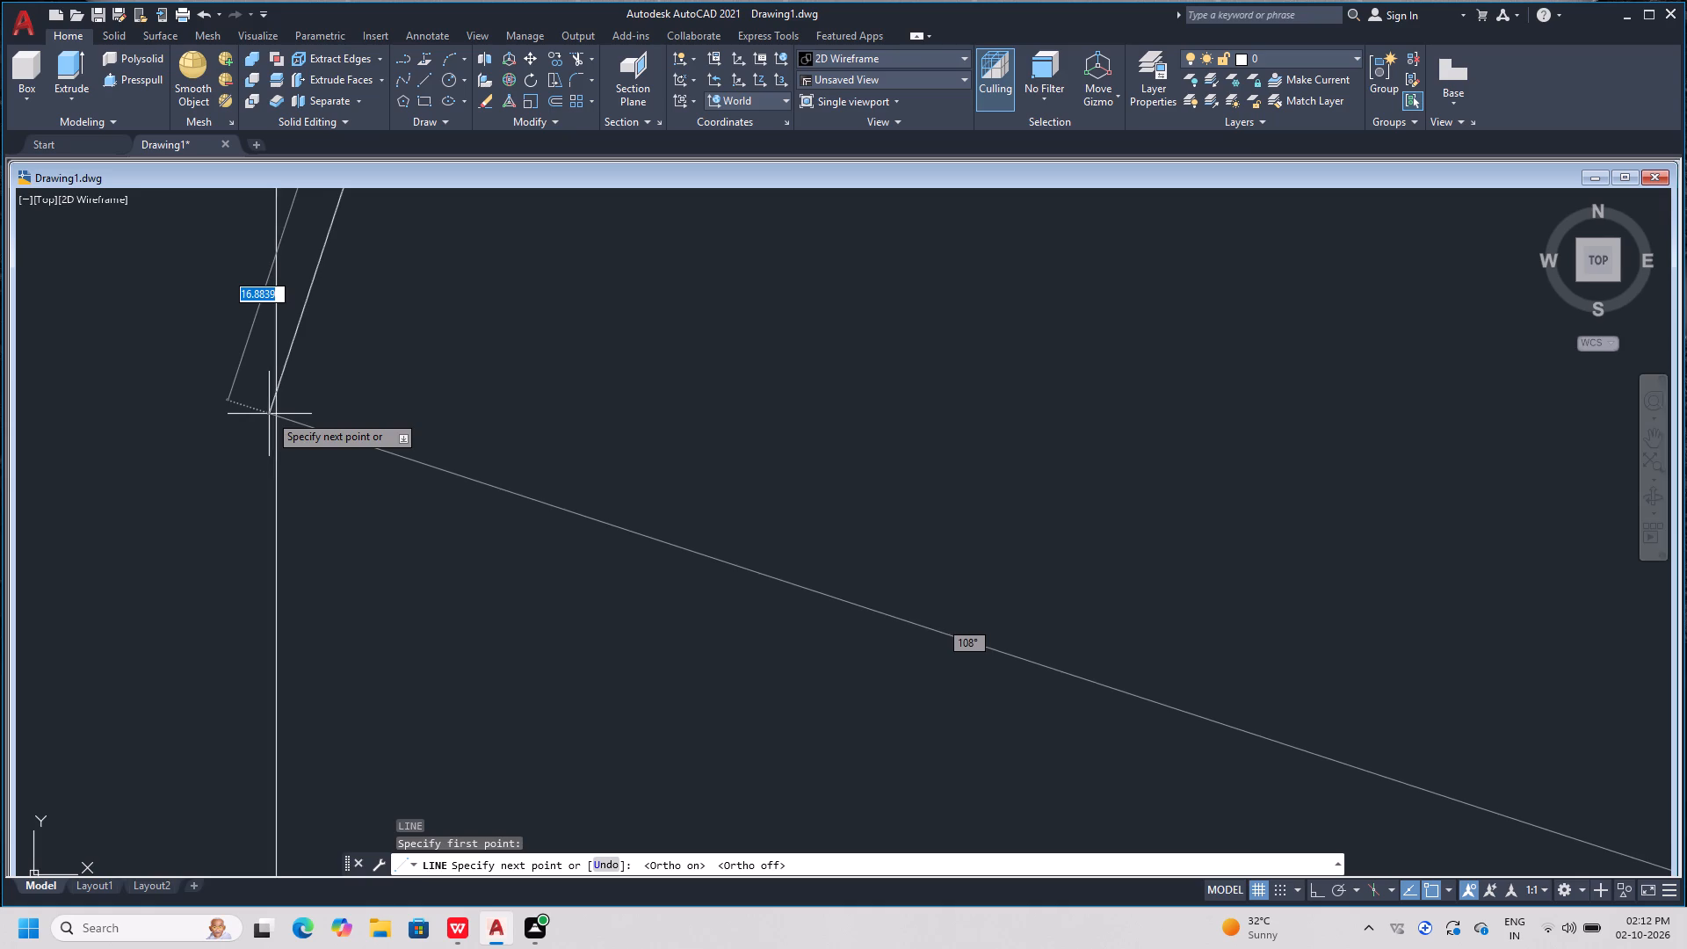
scroll(269, 414, "up", 3)
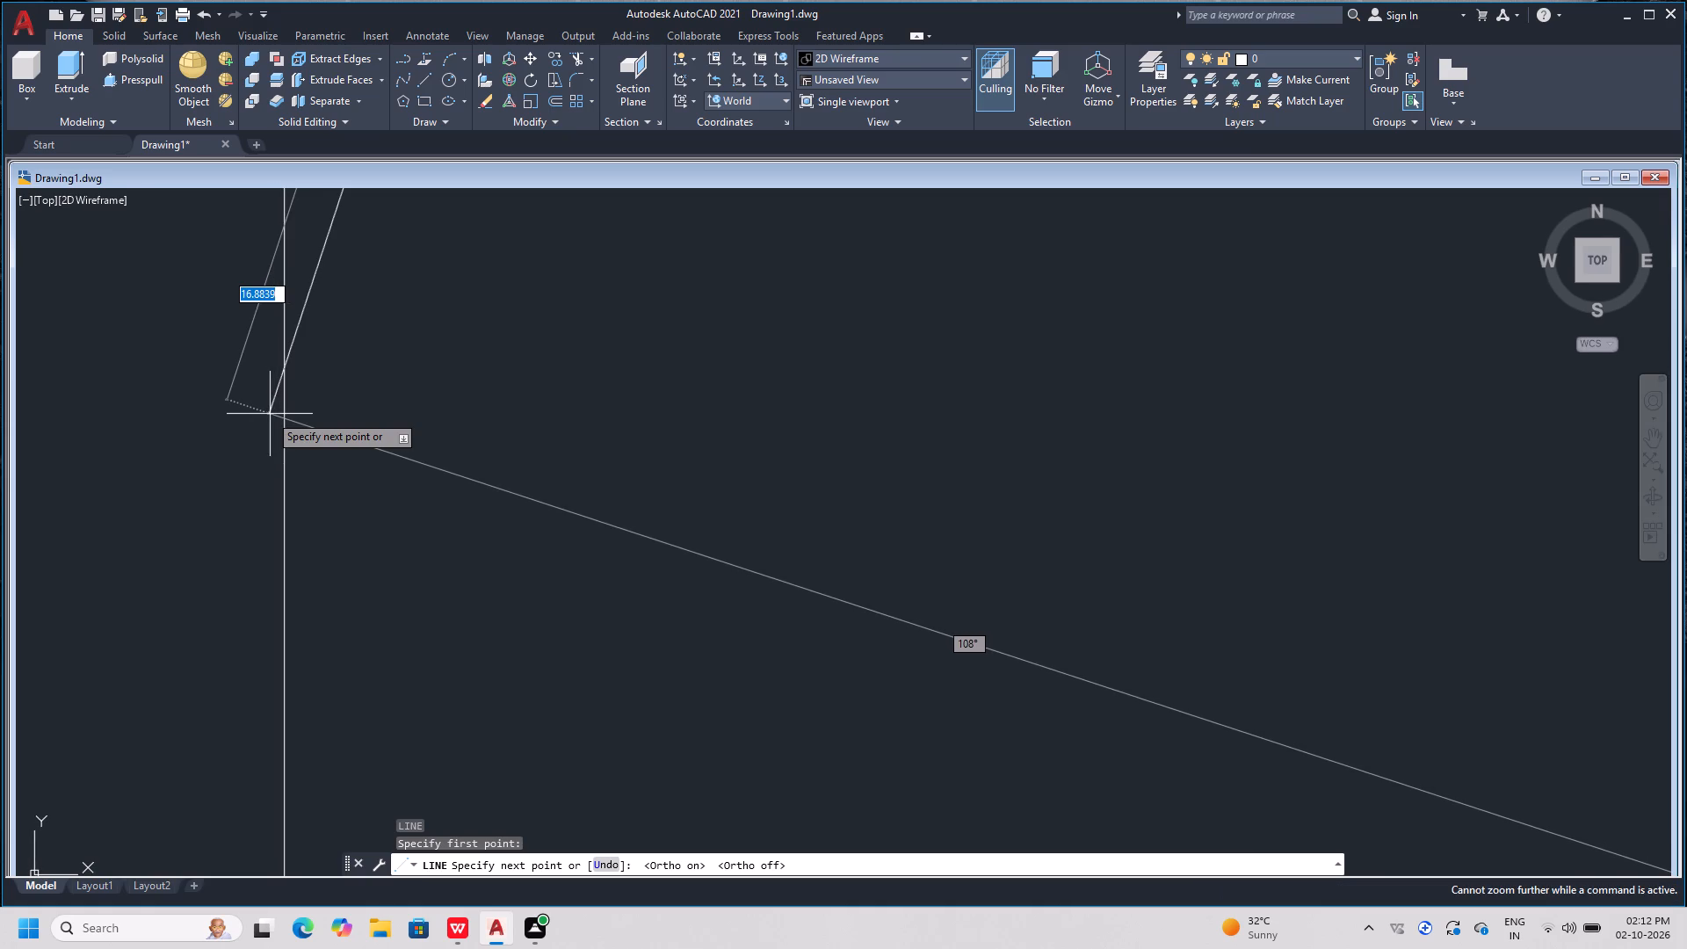
scroll(269, 414, "up", 2)
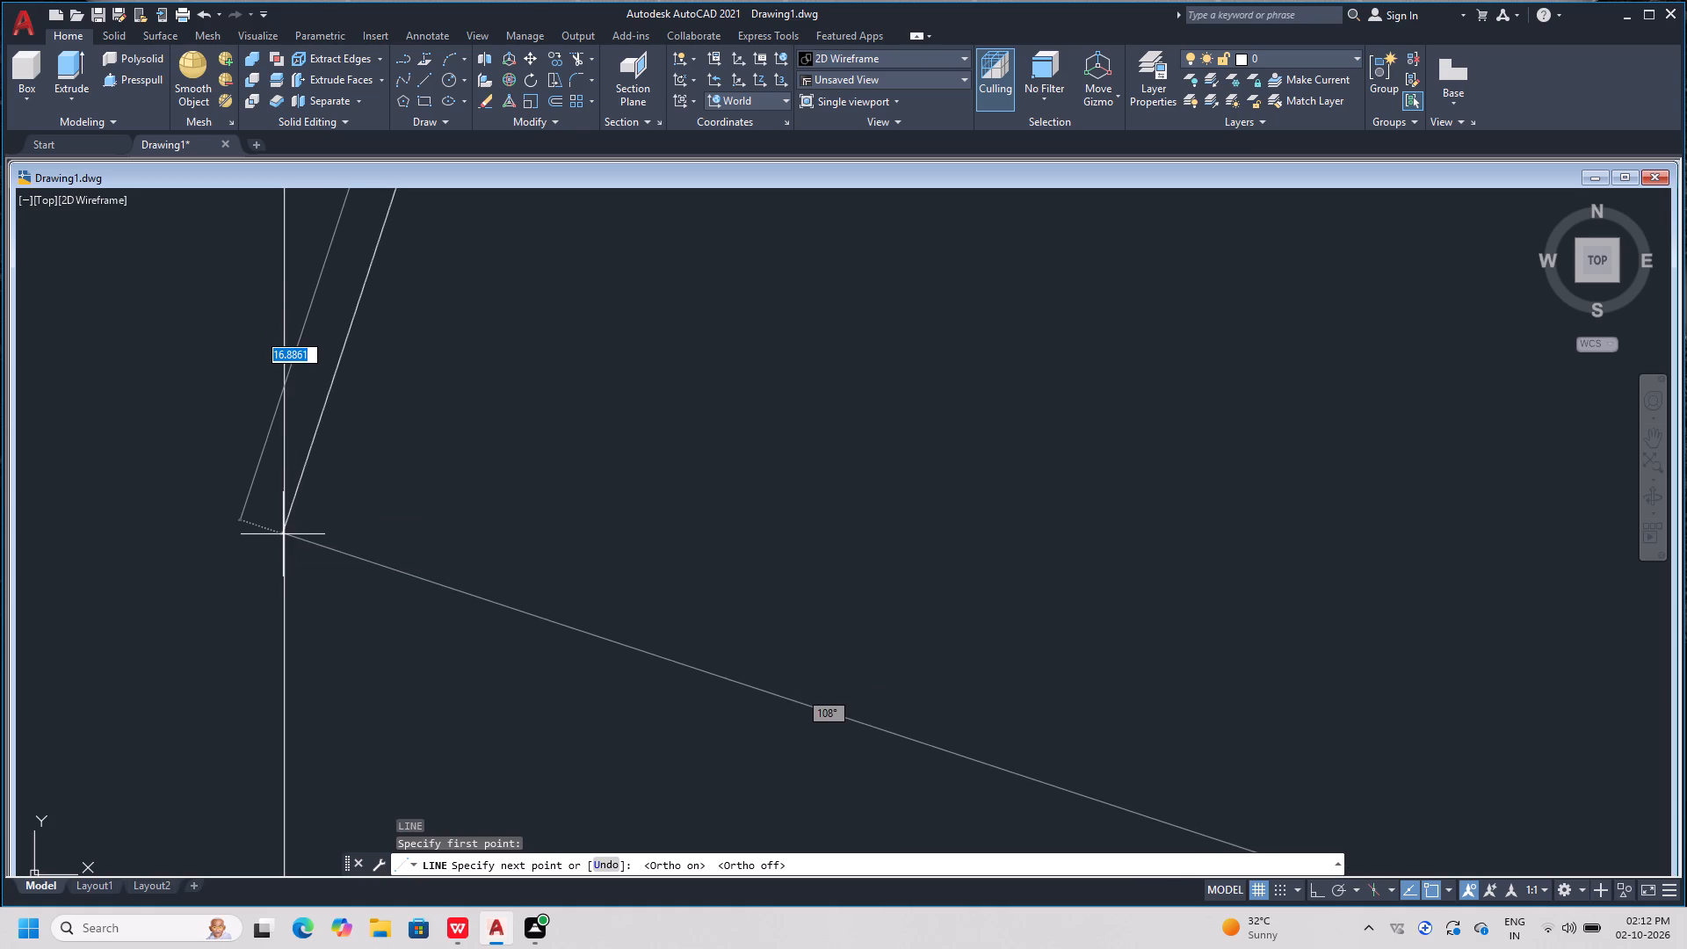
scroll(282, 534, "up", 2)
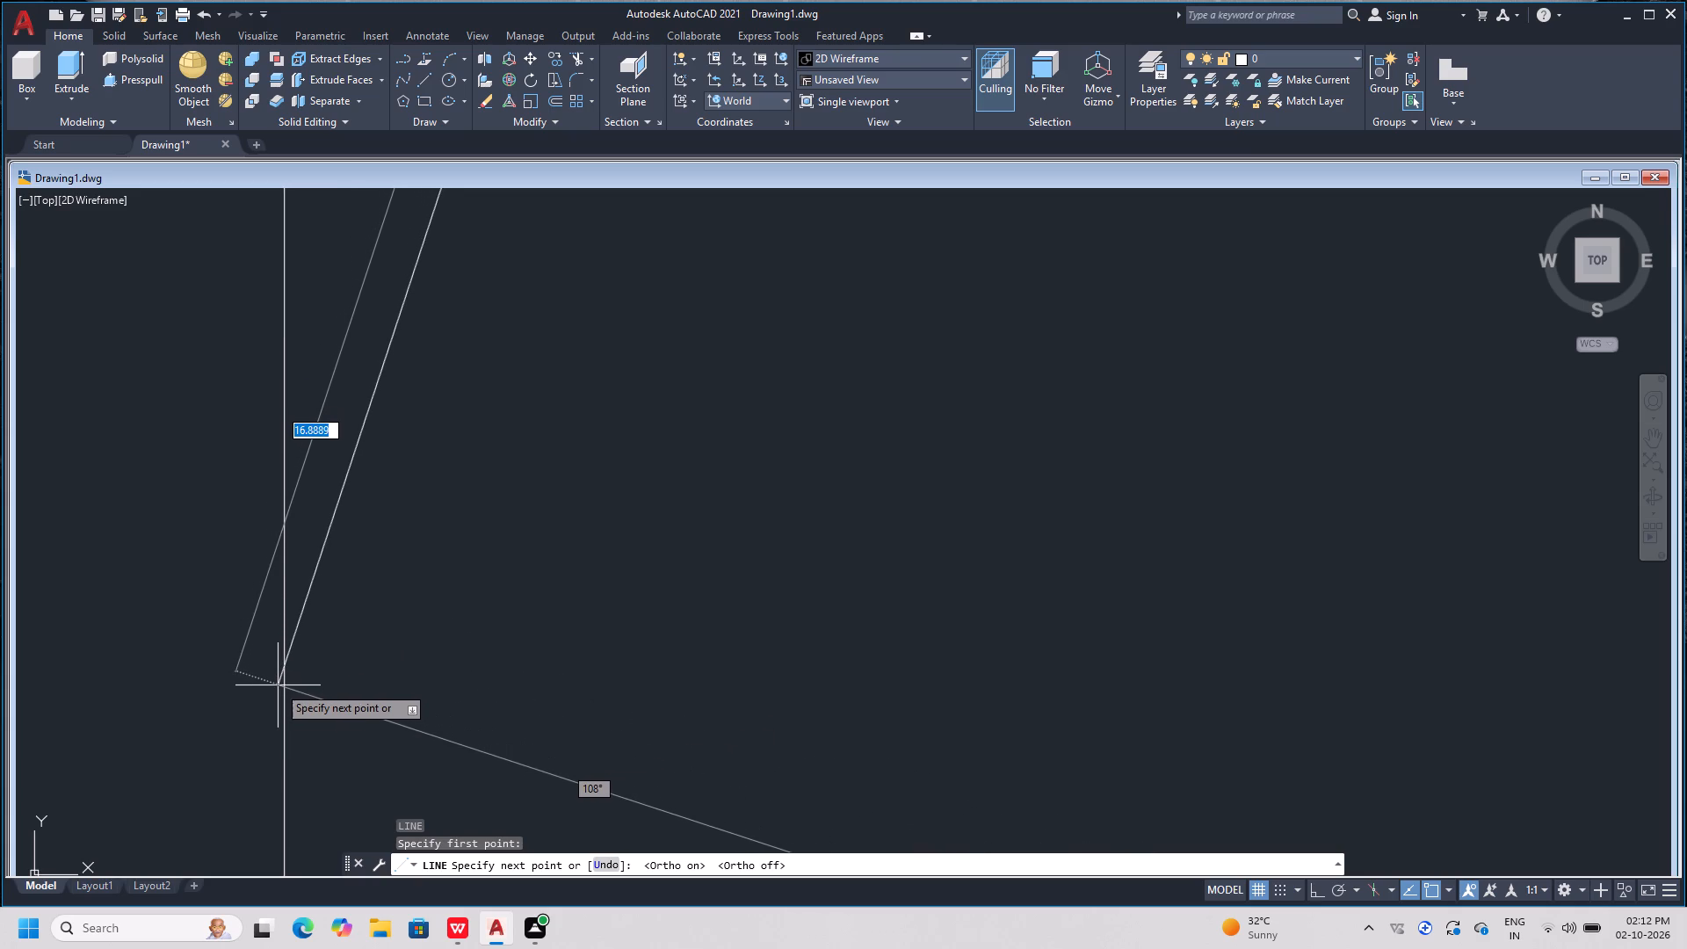
scroll(278, 685, "down", 1)
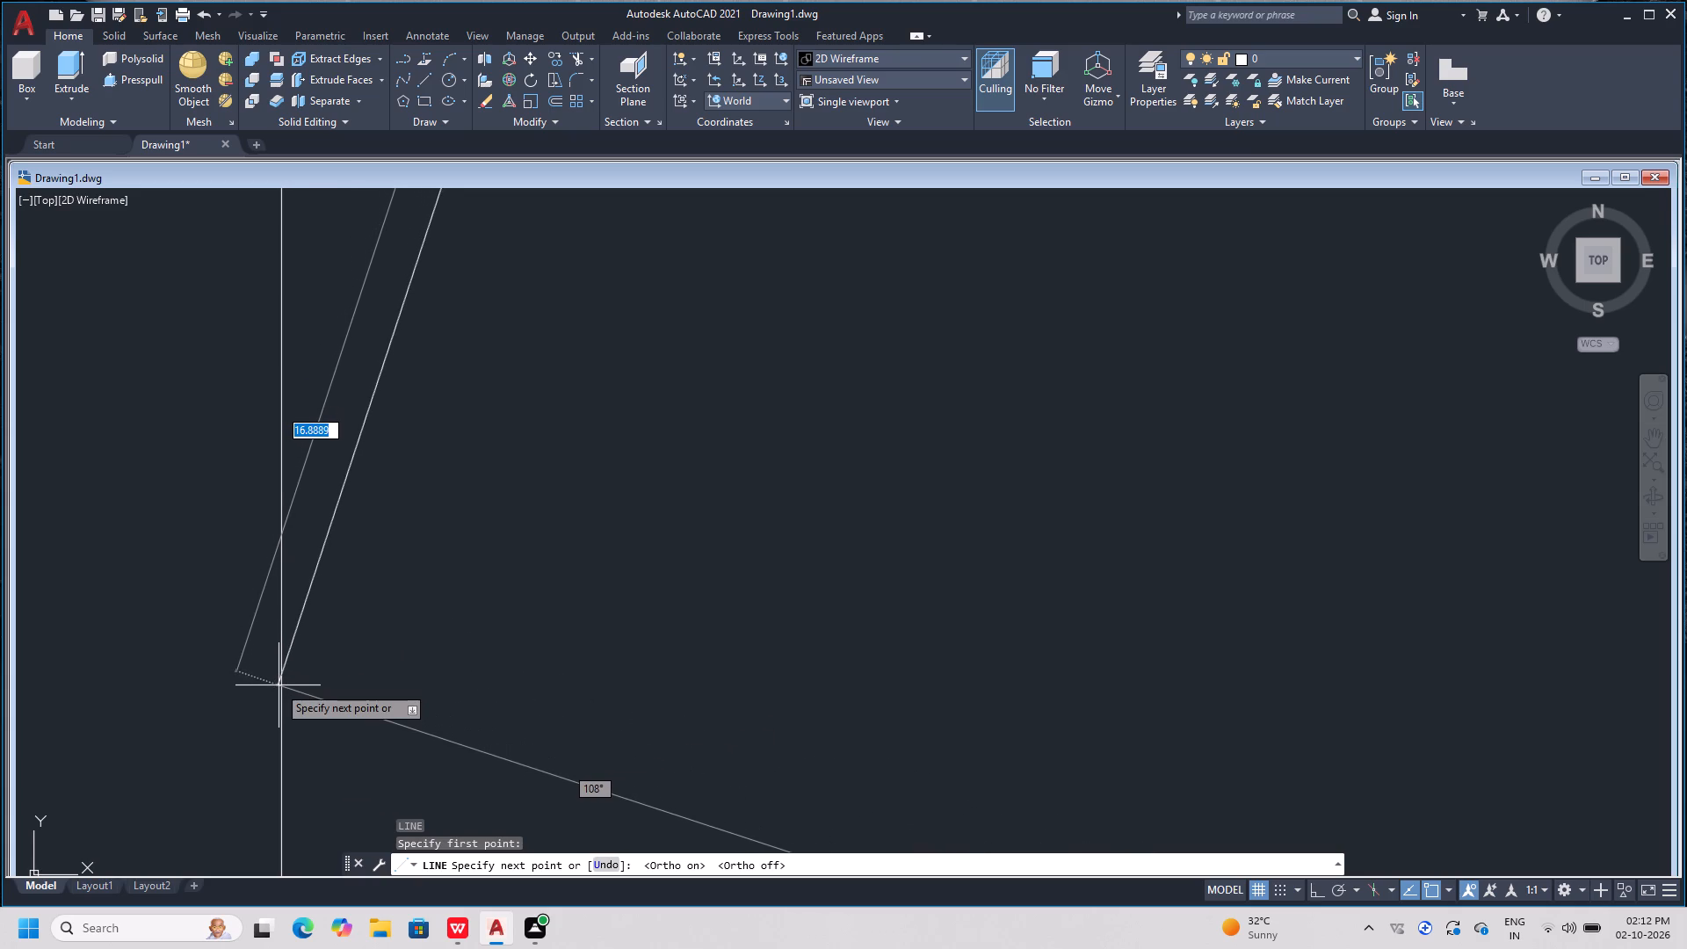
scroll(278, 685, "down", 1)
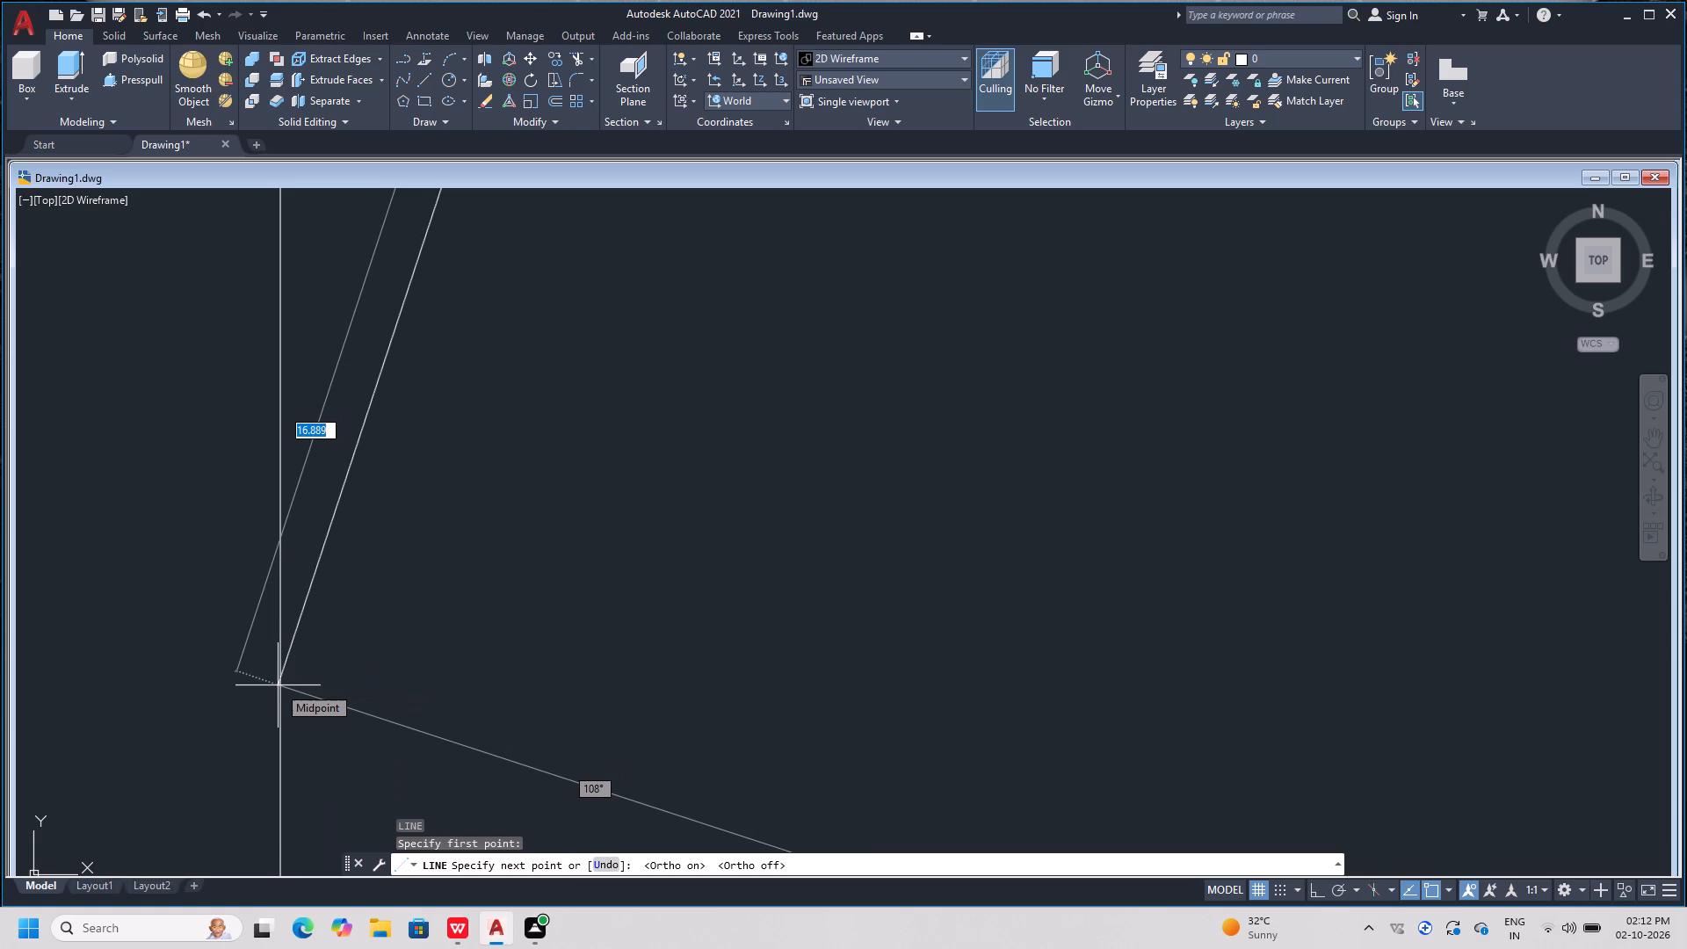
scroll(278, 685, "up", 6)
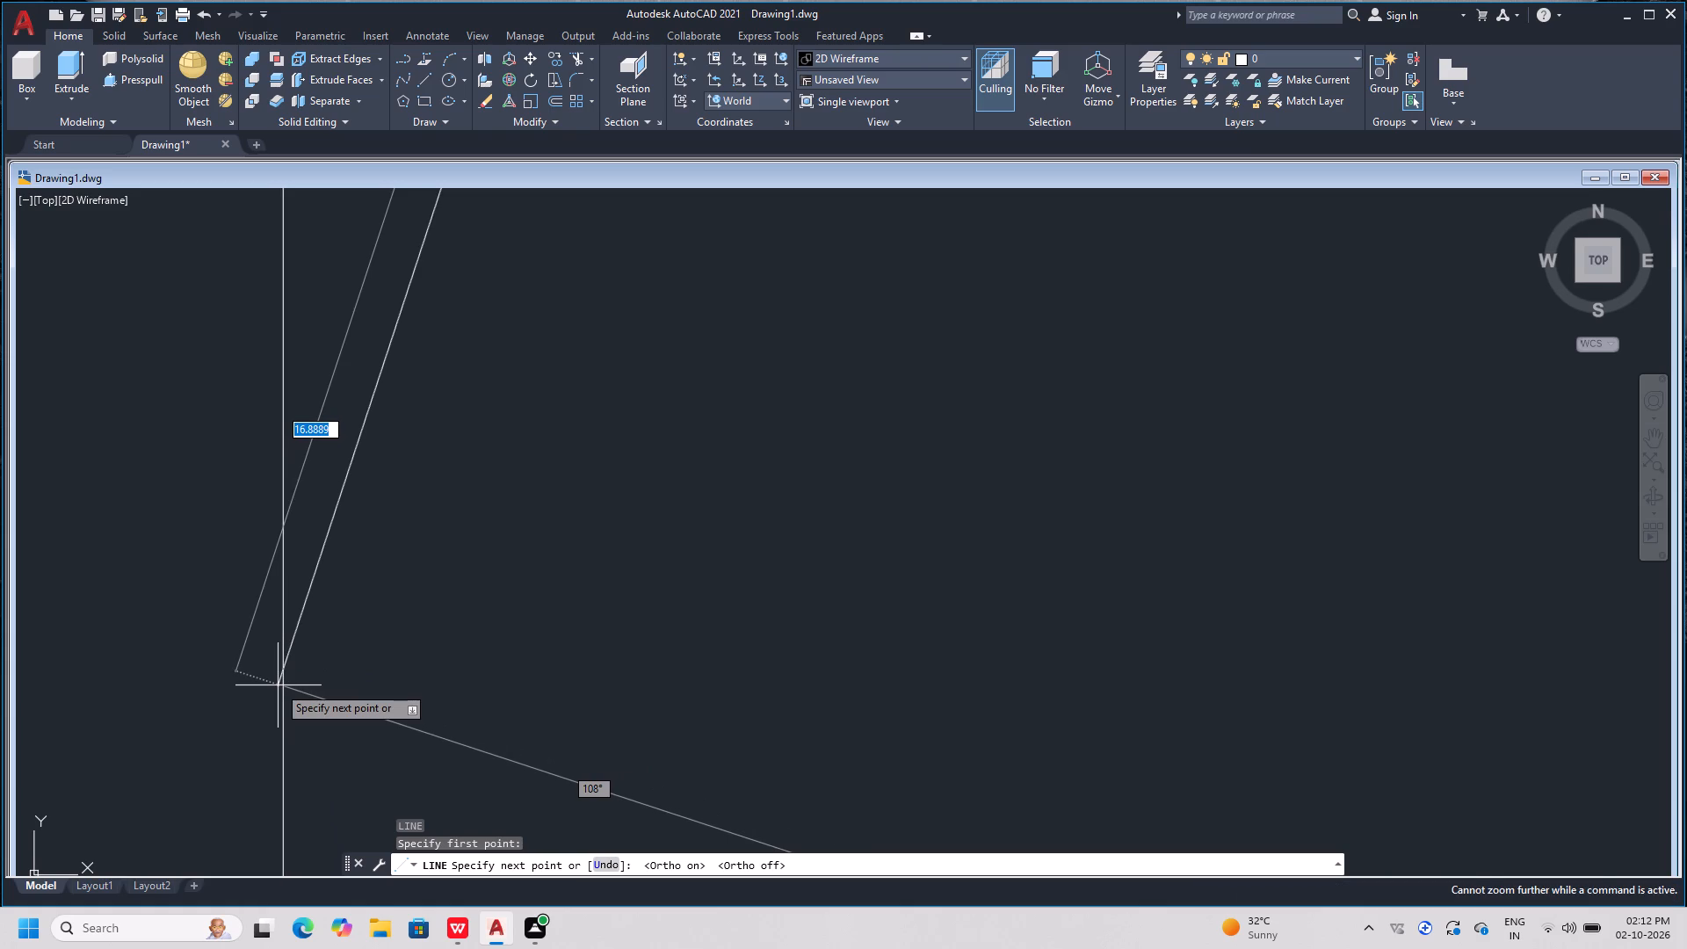
scroll(278, 685, "up", 16)
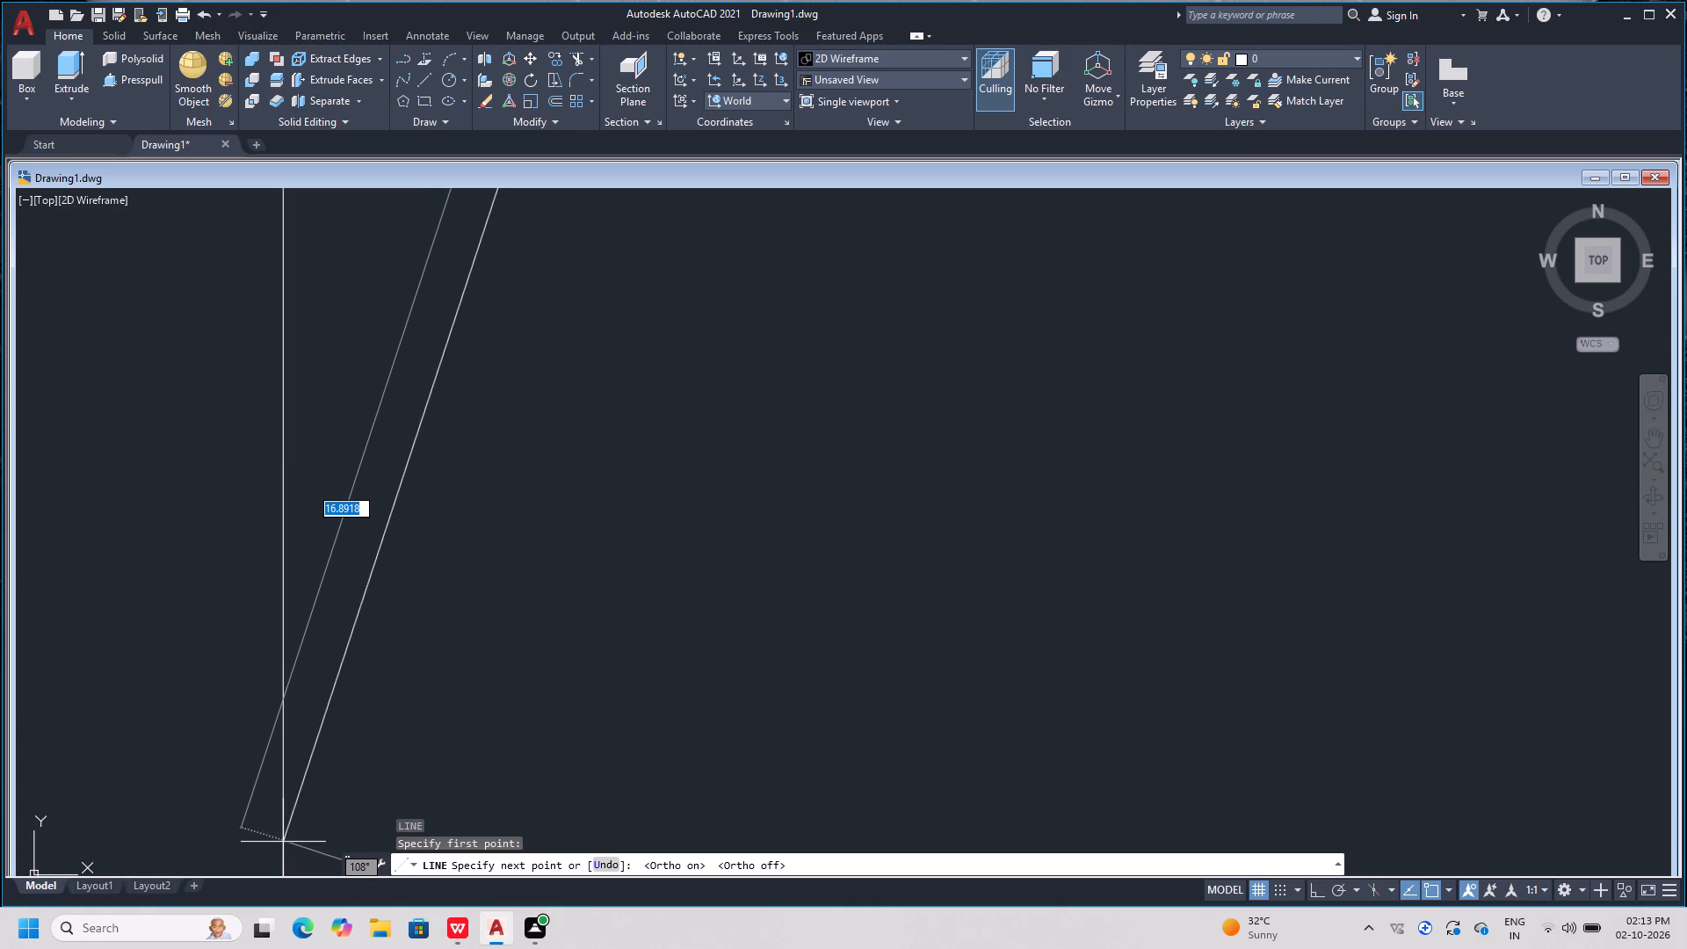
scroll(283, 842, "up", 4)
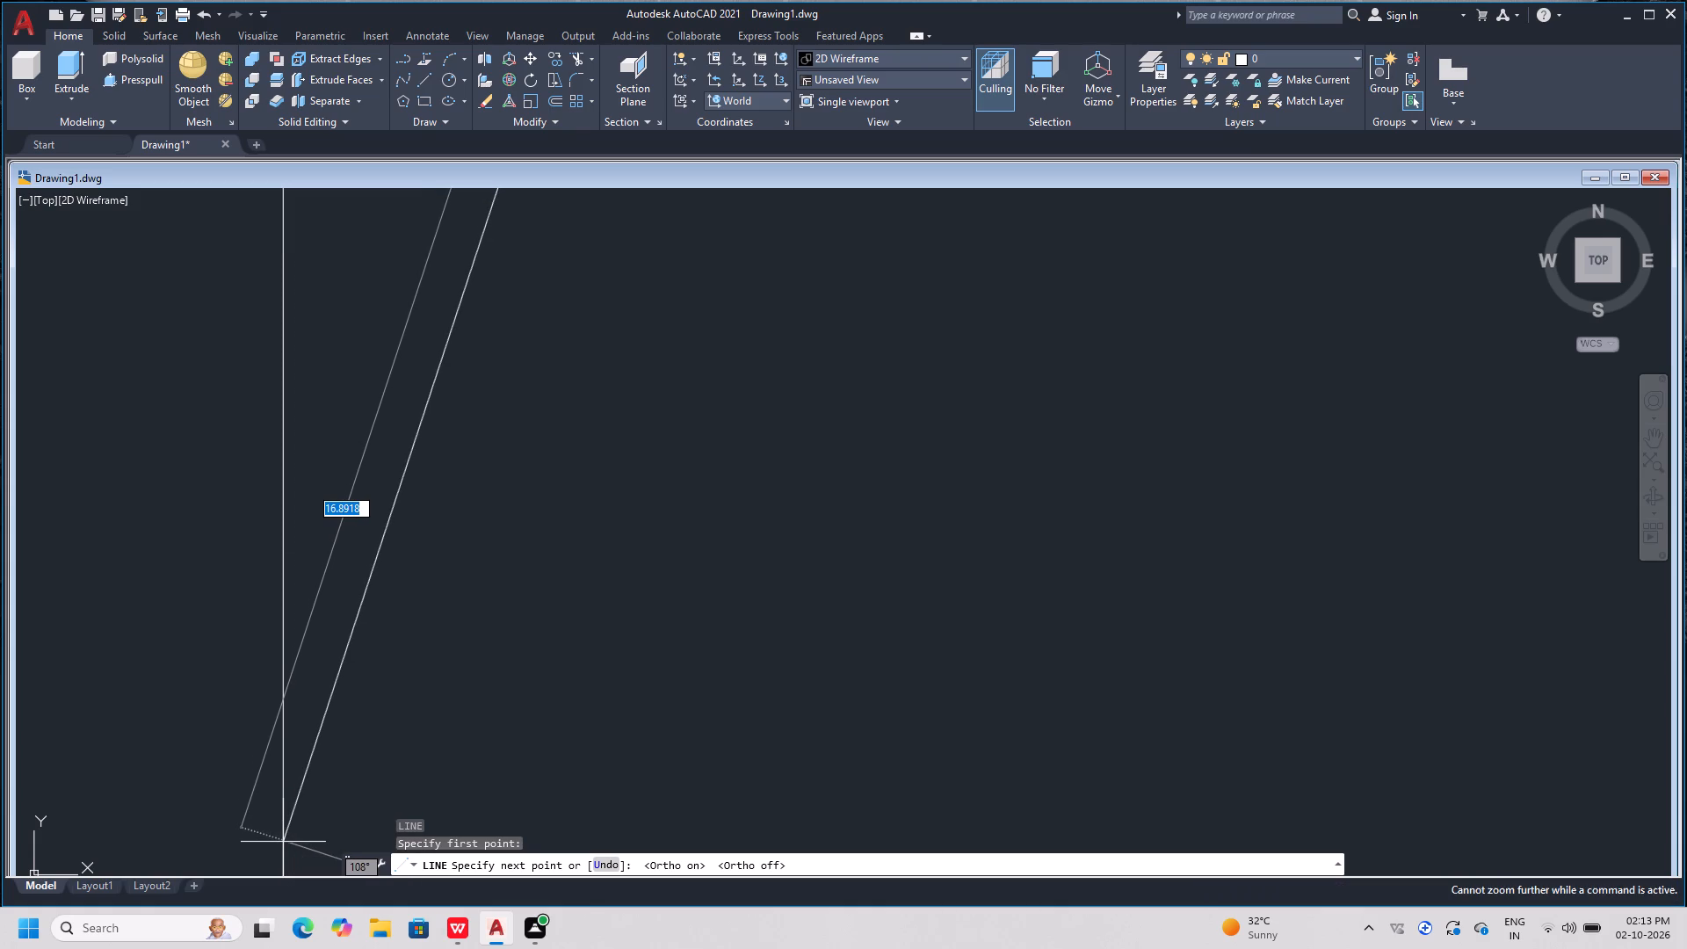
scroll(283, 842, "up", 16)
scroll(283, 842, "up", 14)
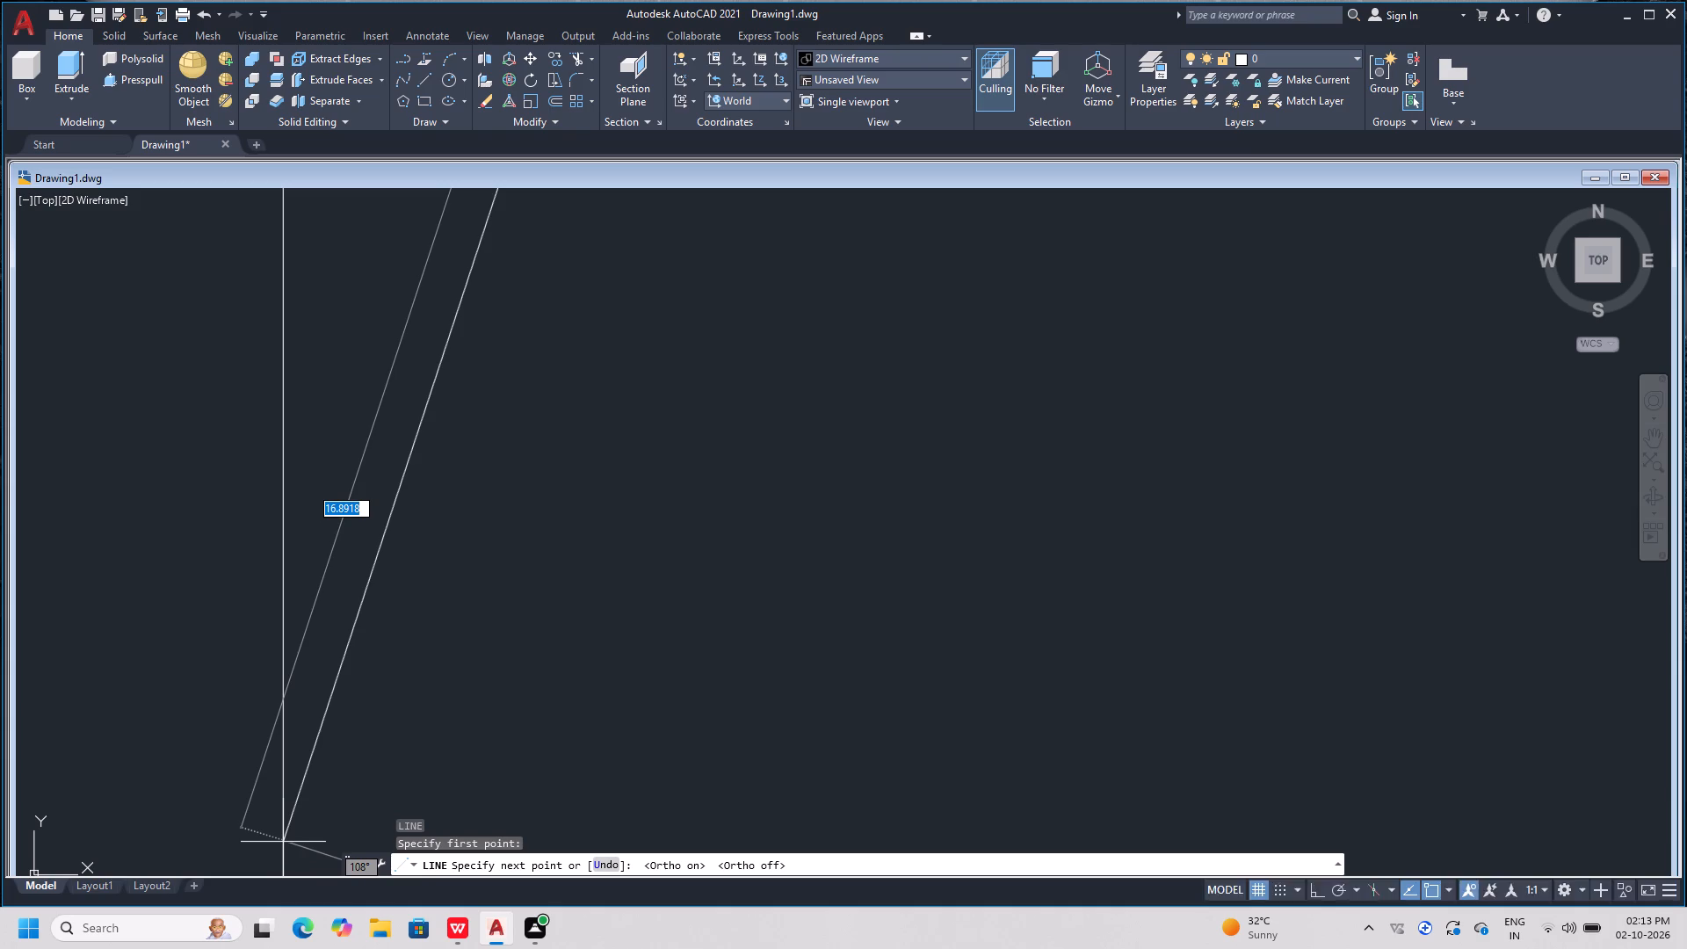
scroll(283, 840, "up", 6)
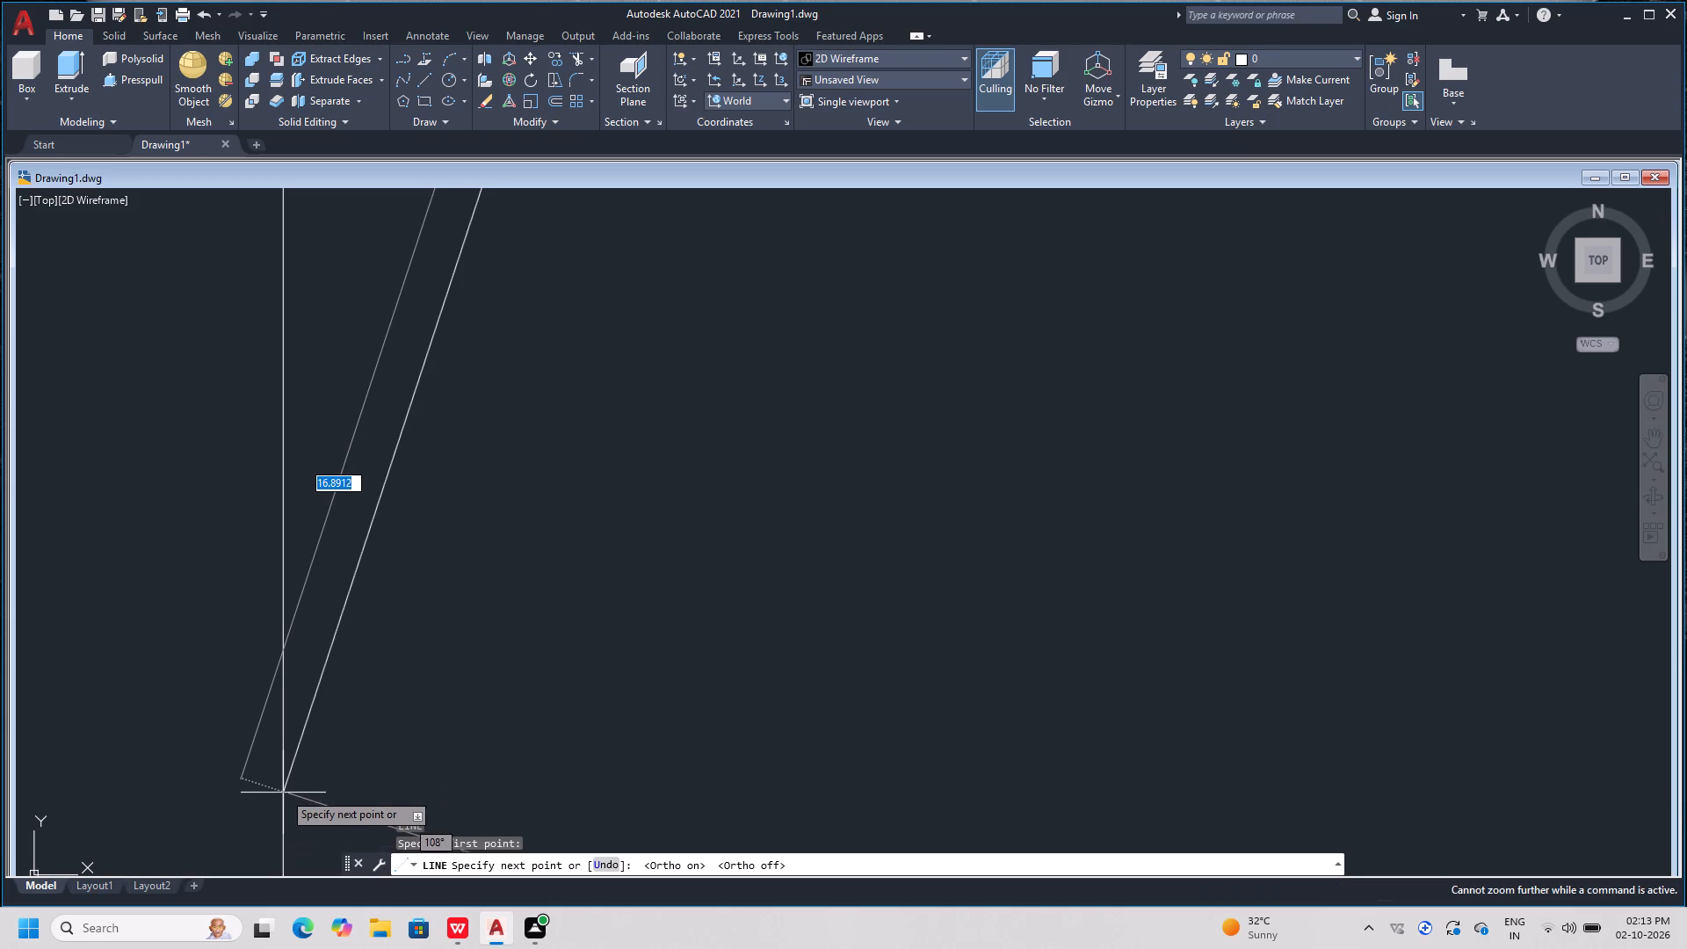
scroll(275, 823, "up", 3)
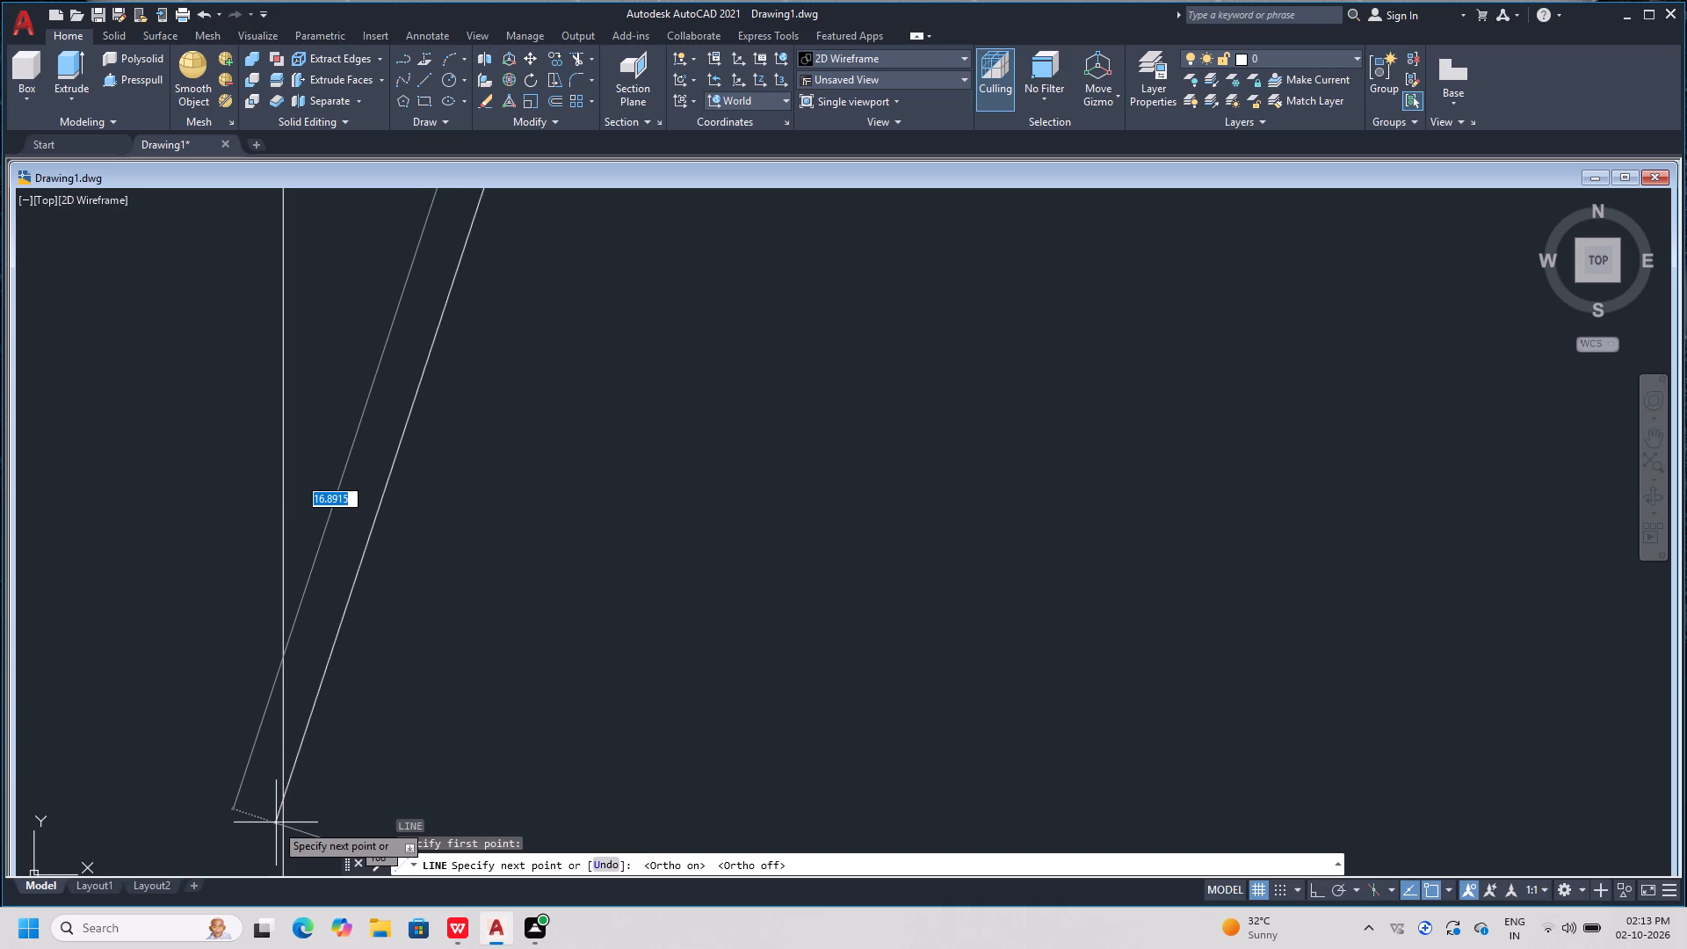
scroll(275, 823, "up", 16)
scroll(275, 823, "up", 18)
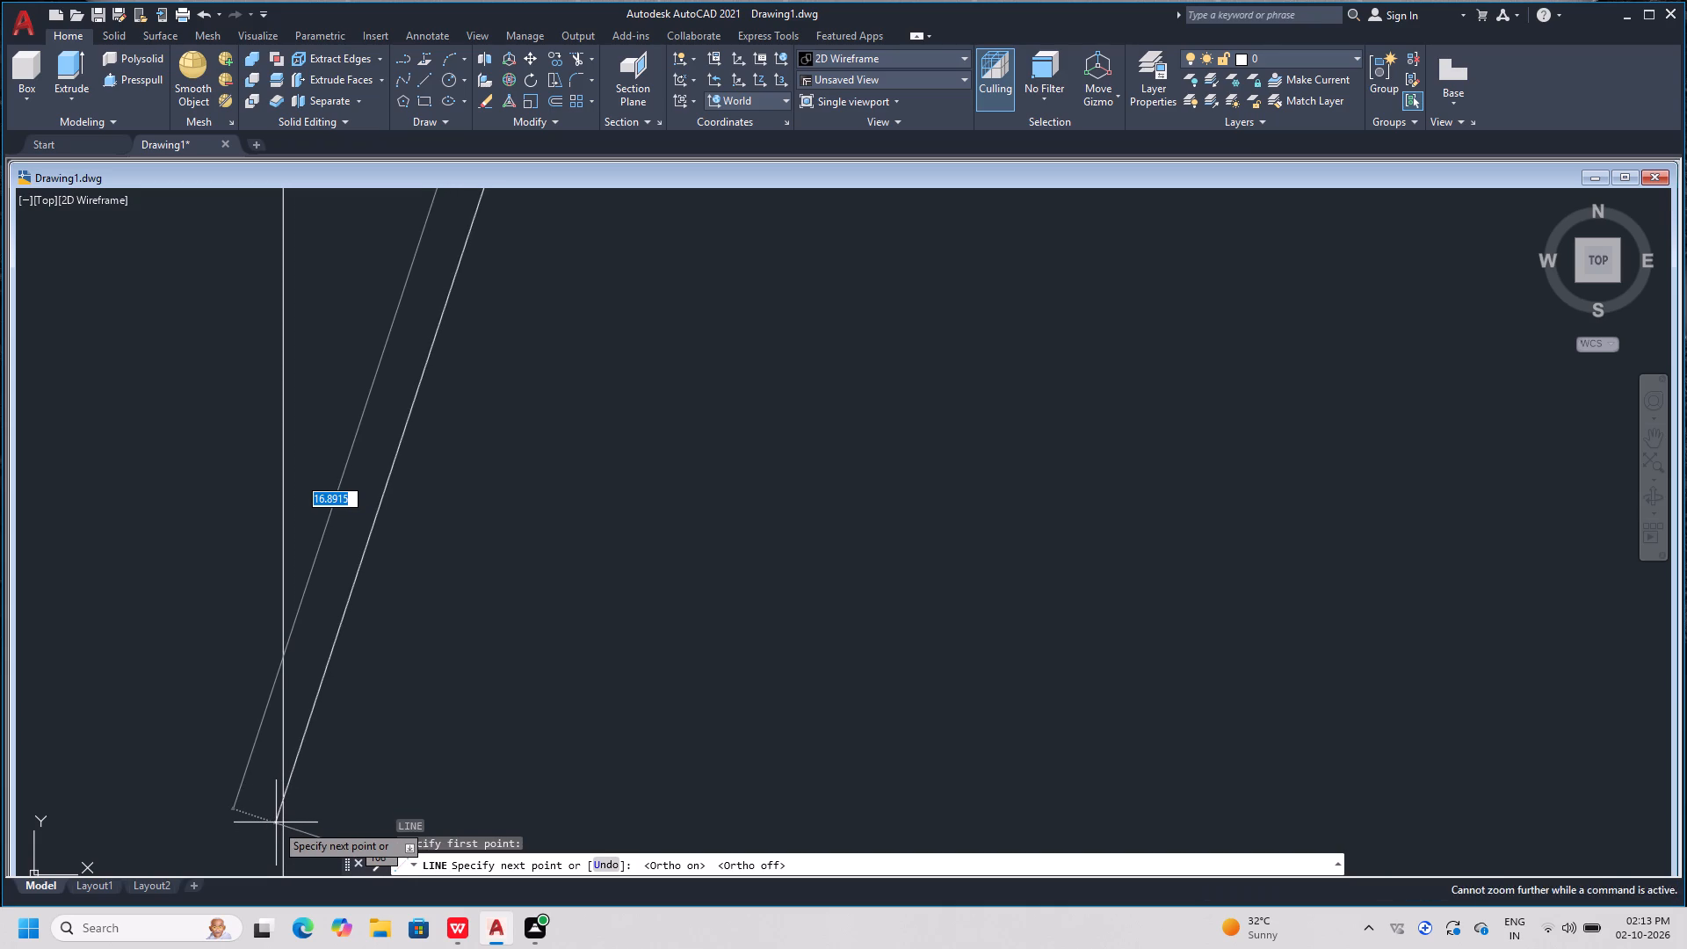
scroll(275, 823, "up", 7)
scroll(275, 823, "down", 3)
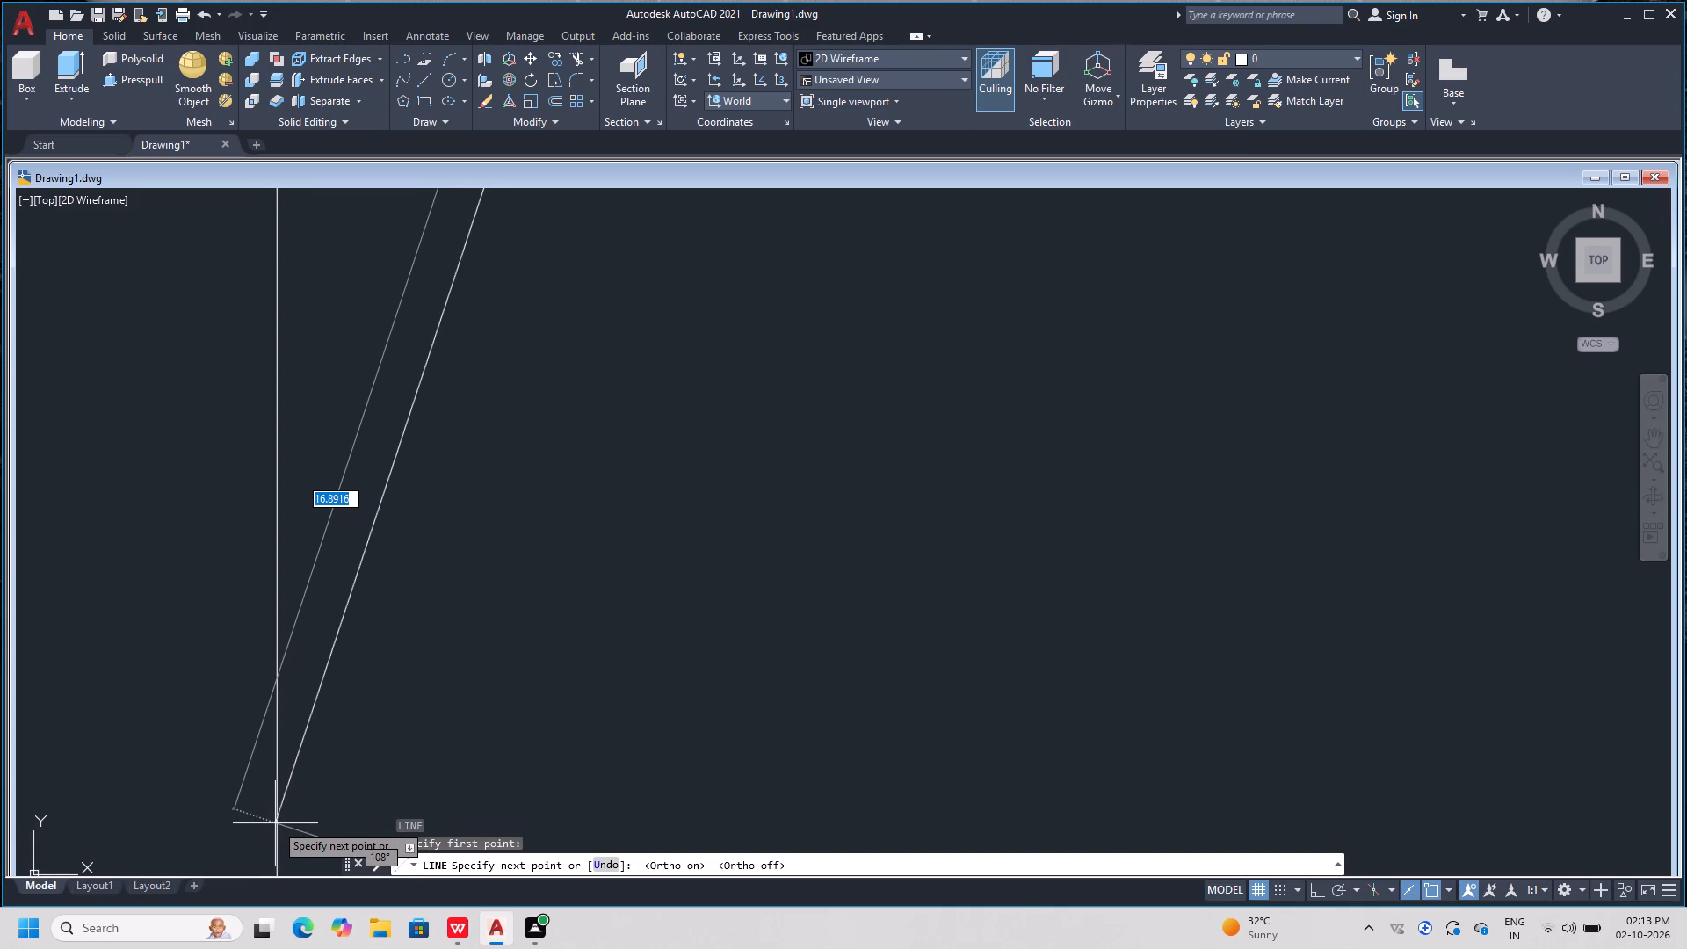
scroll(275, 823, "up", 18)
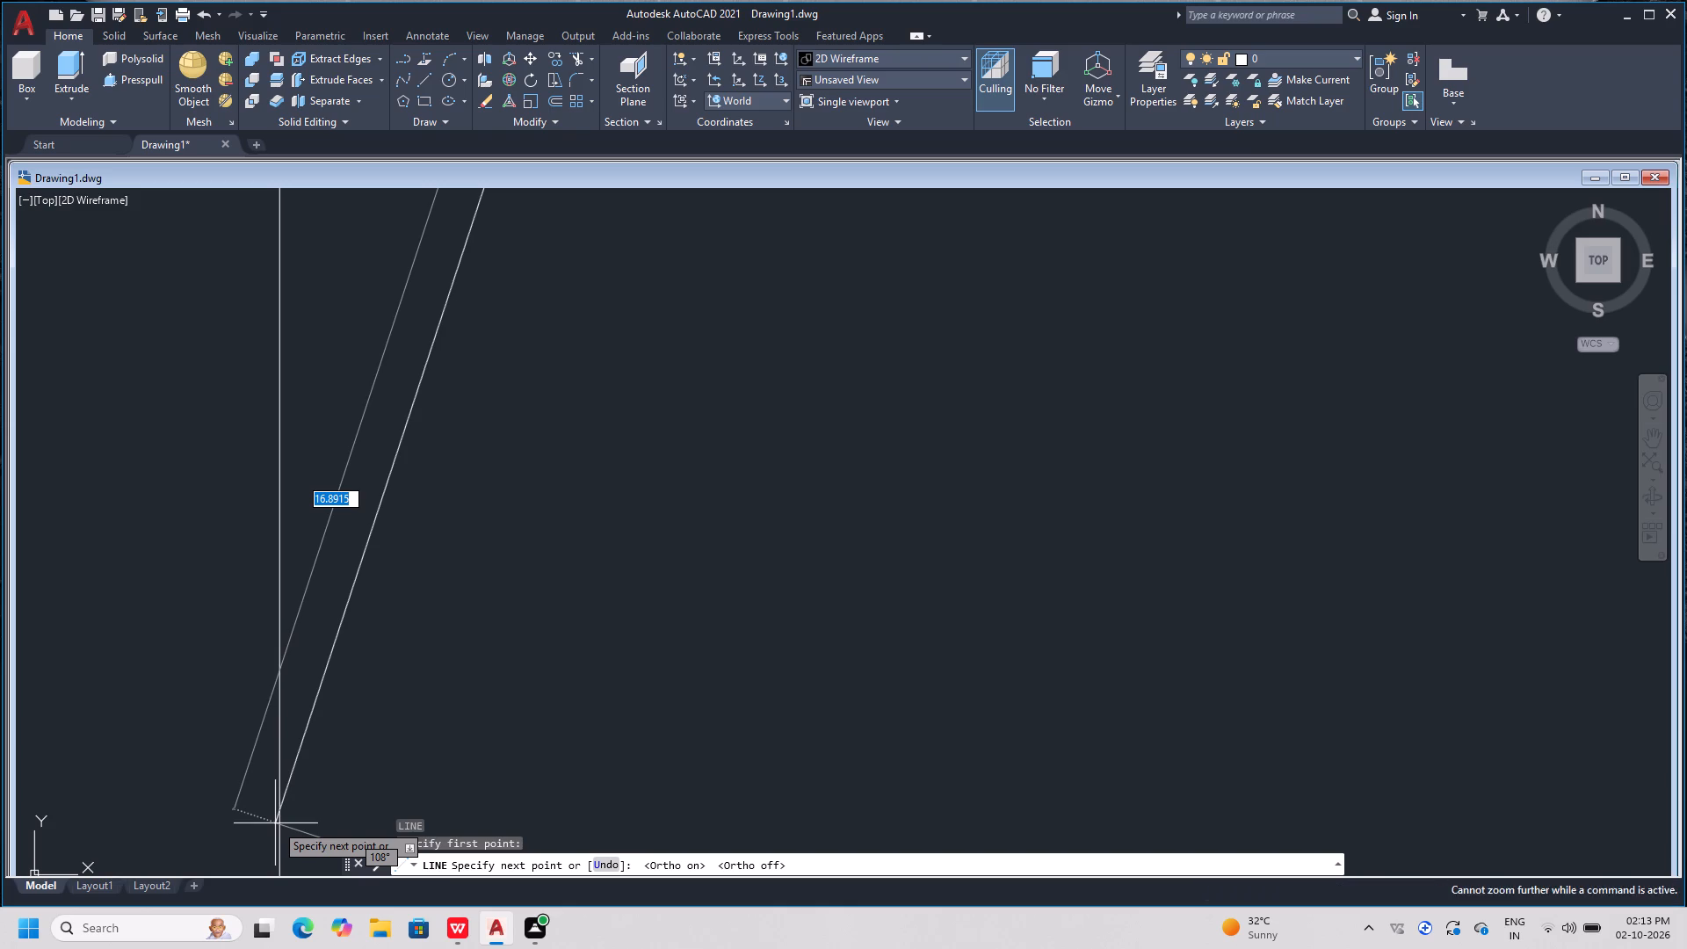
scroll(275, 823, "up", 9)
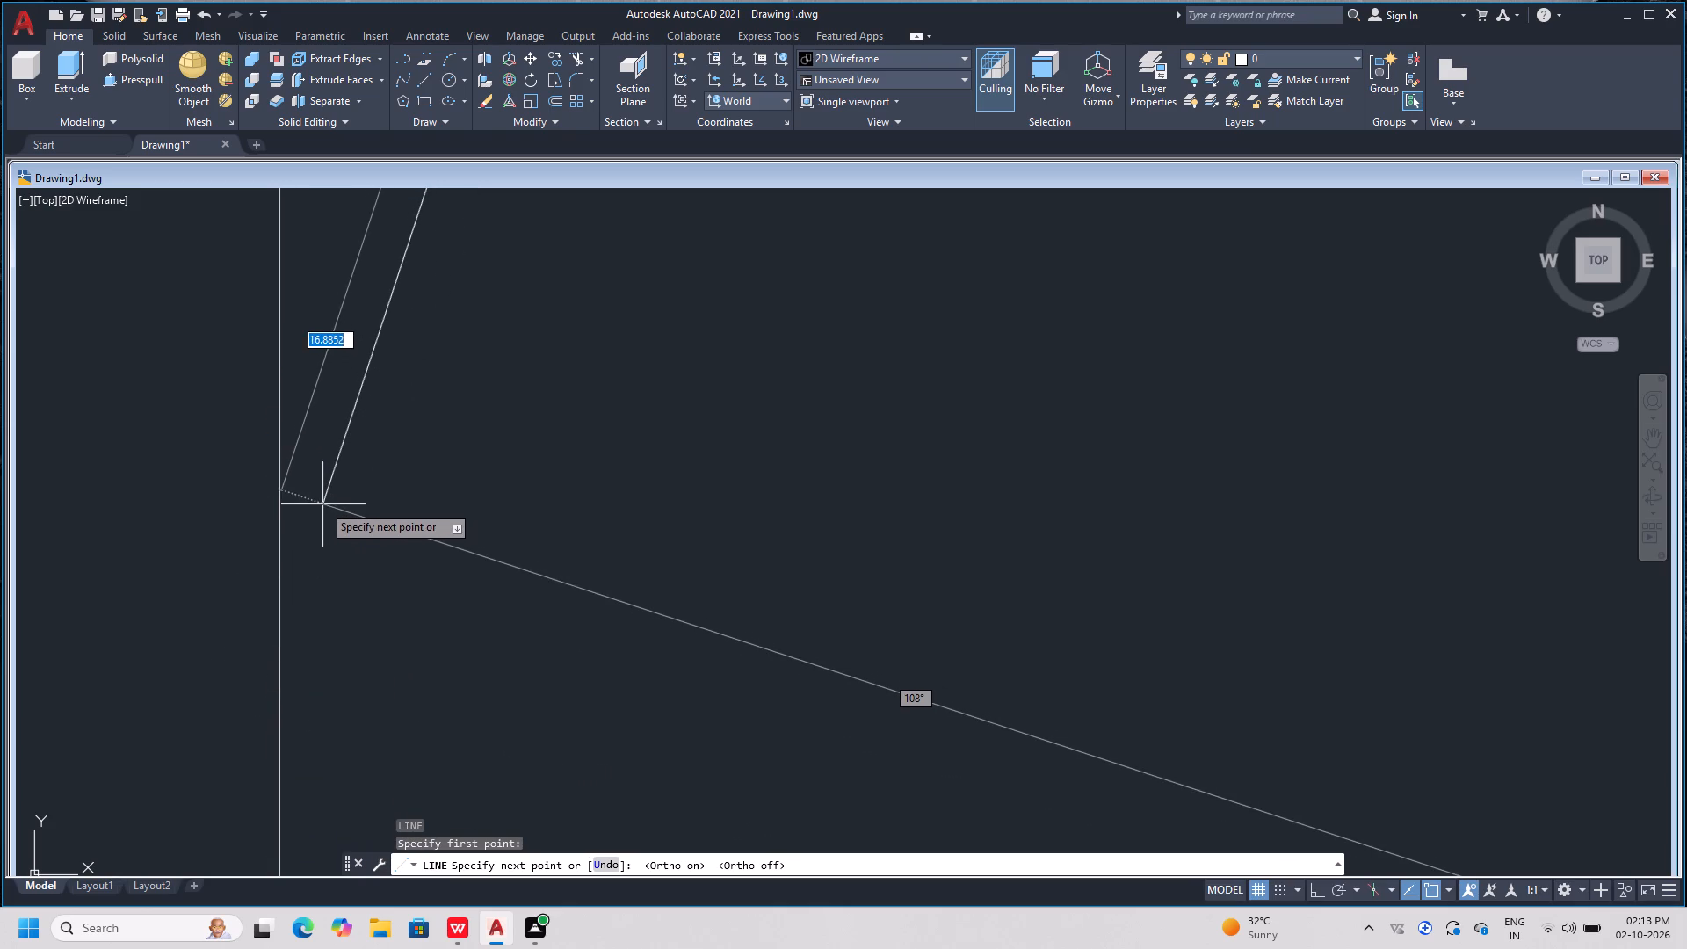
scroll(322, 510, "down", 4)
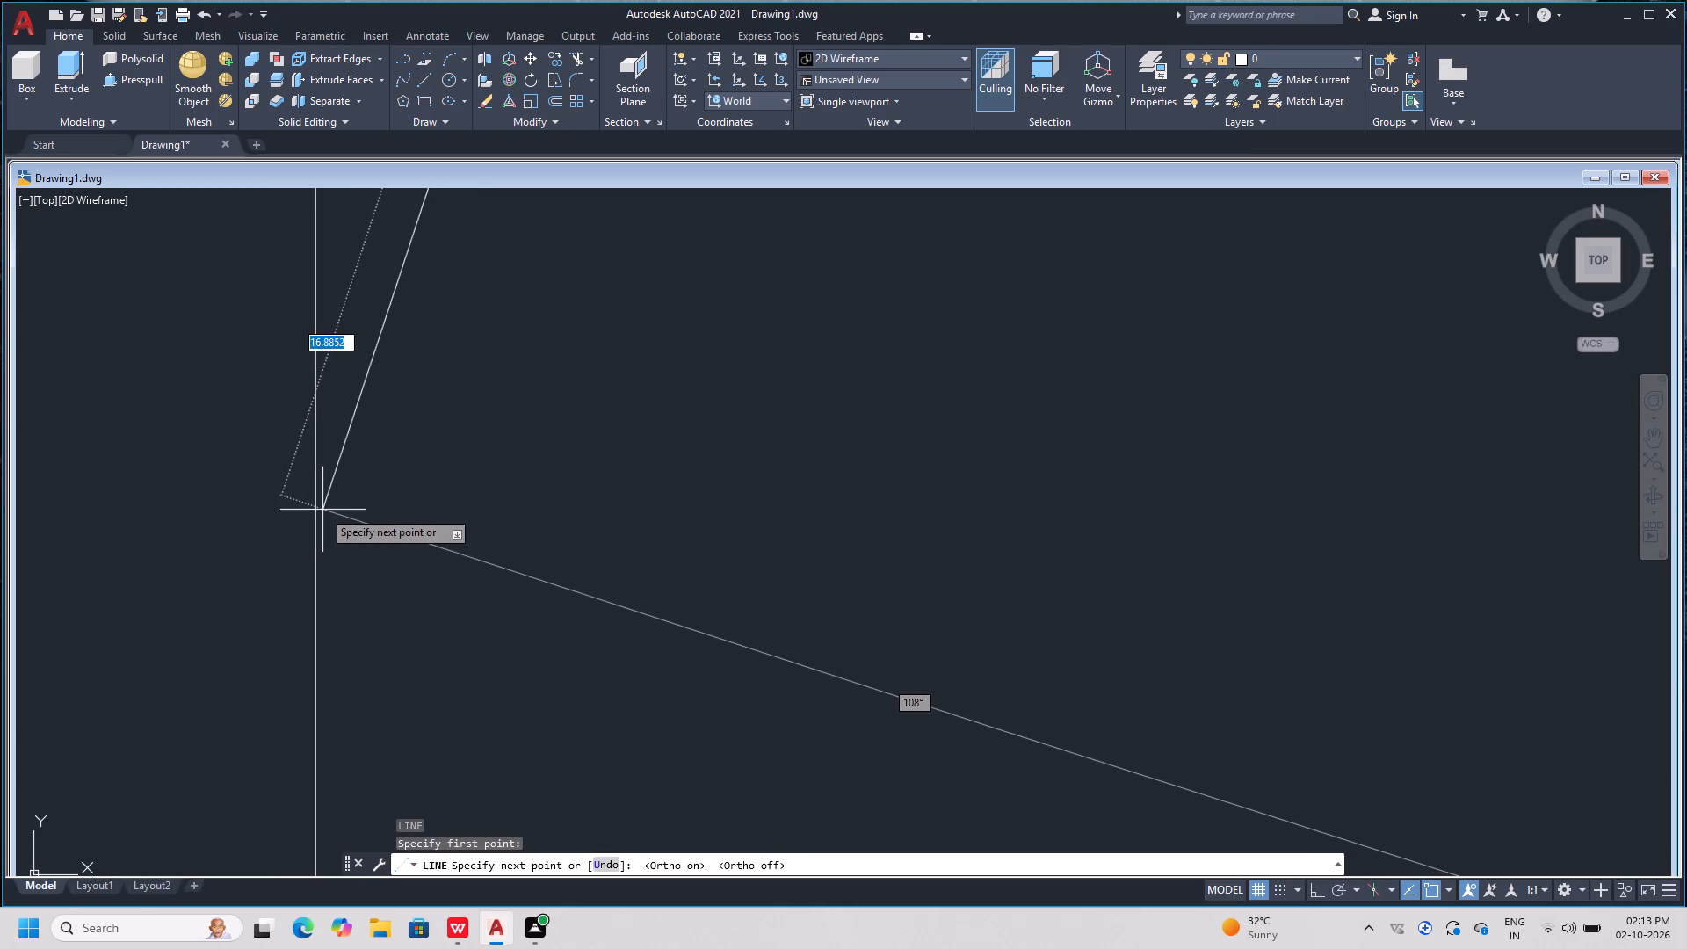
scroll(322, 510, "down", 6)
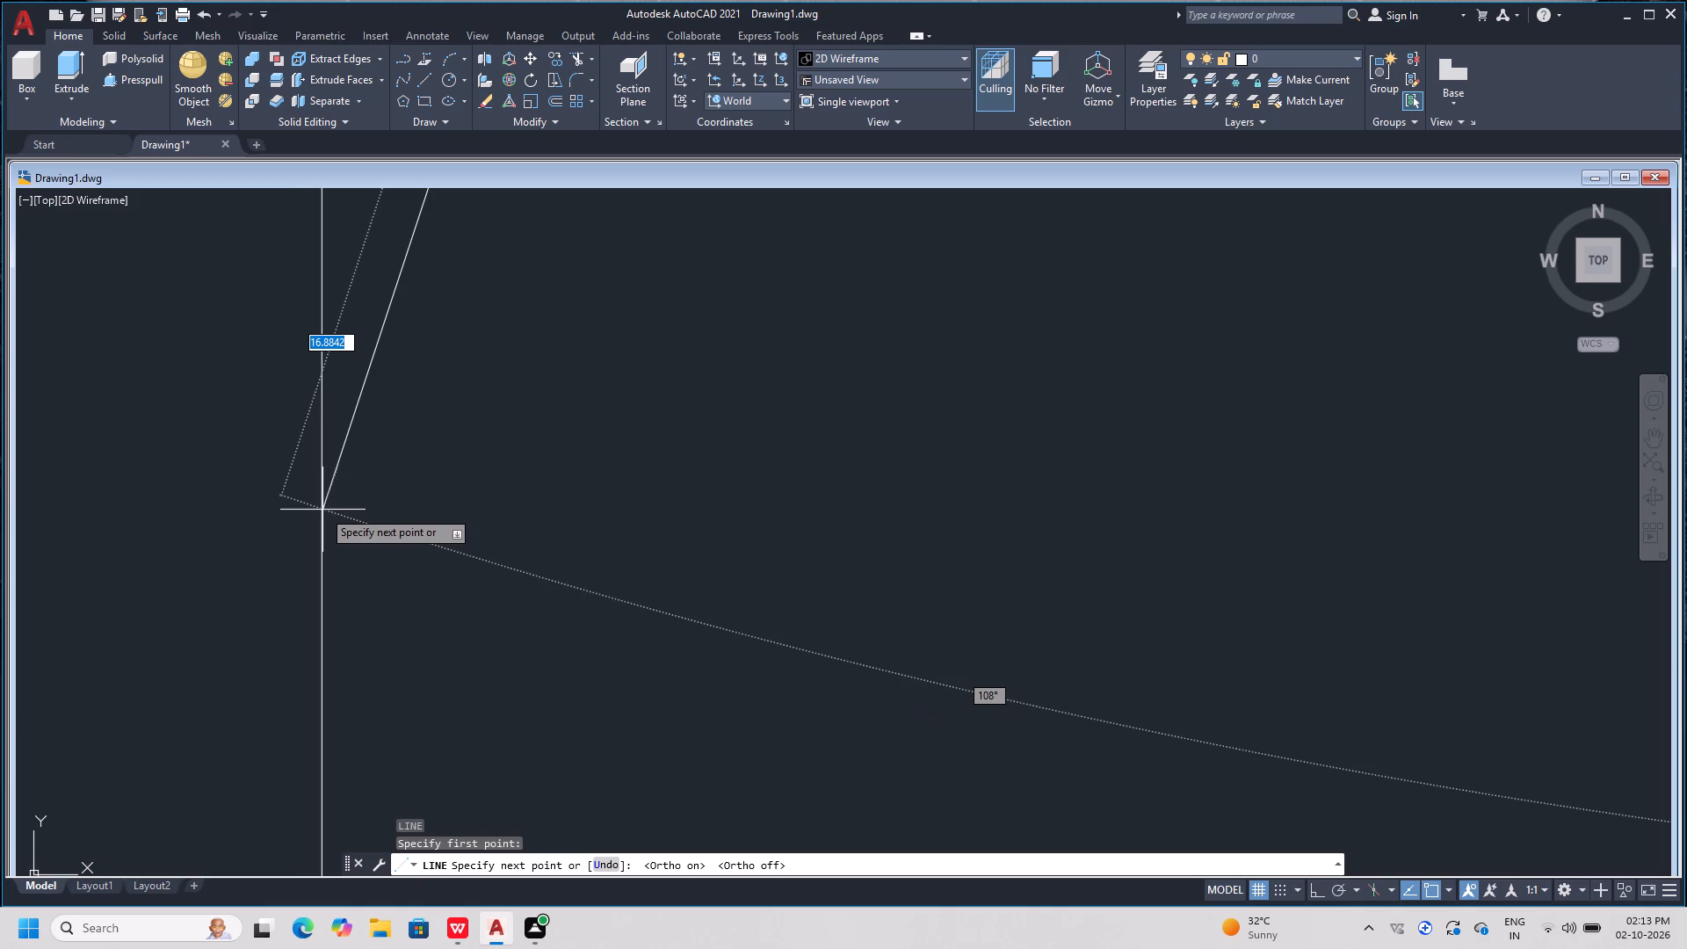
scroll(322, 510, "down", 1)
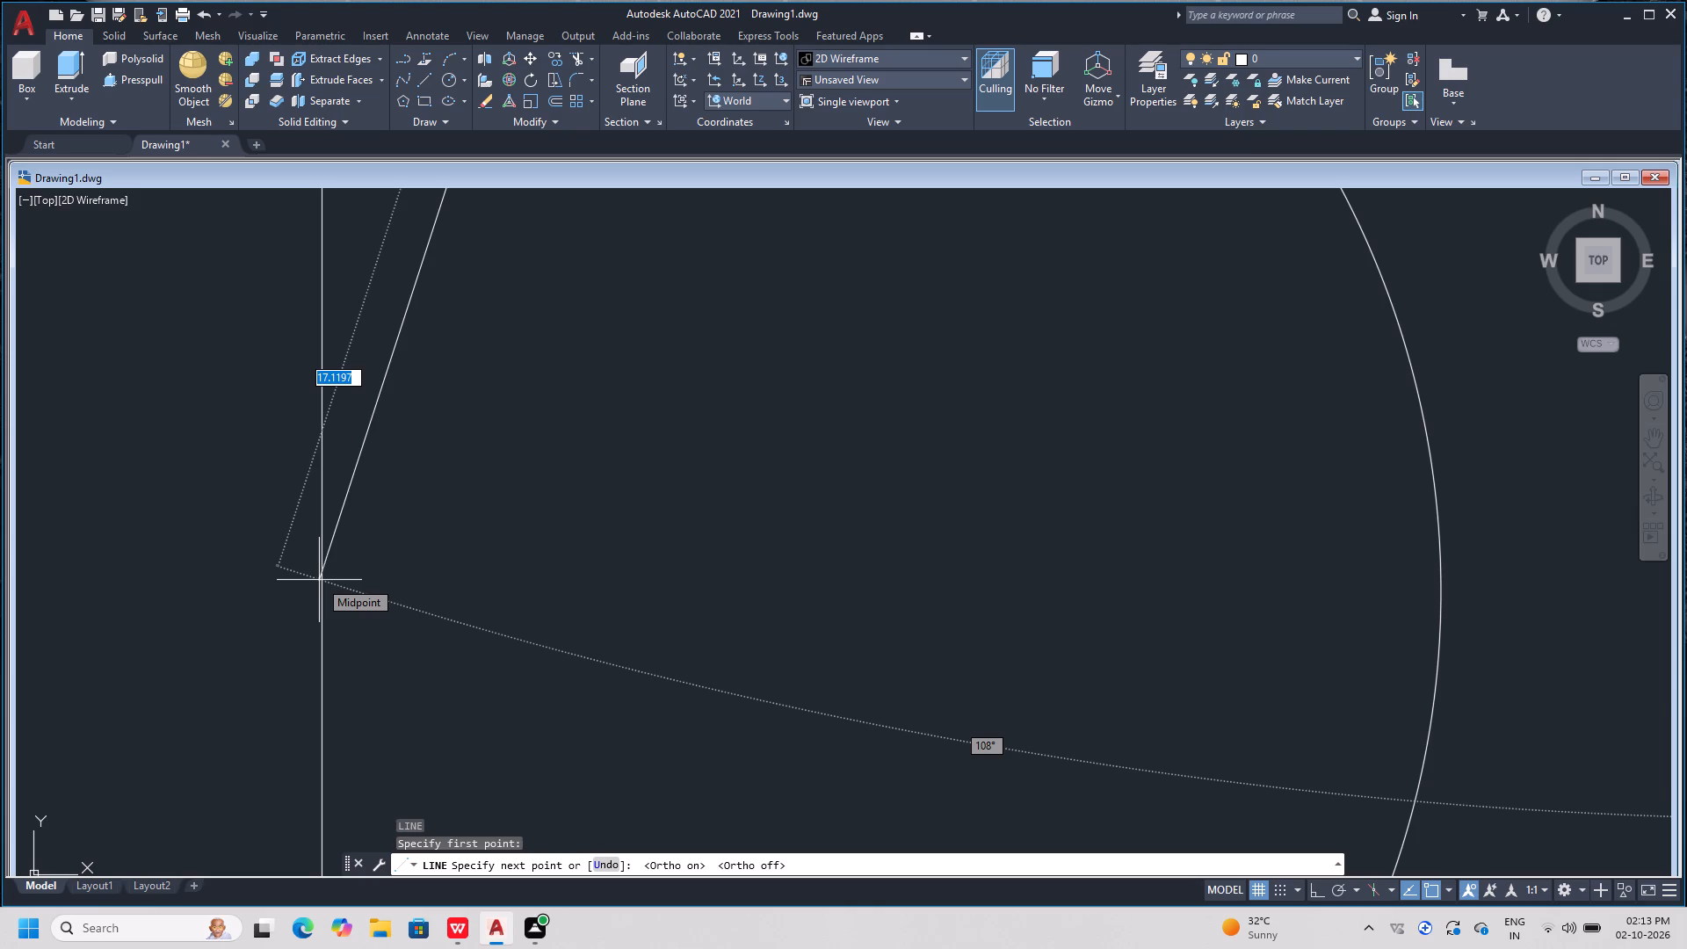
scroll(319, 580, "up", 1)
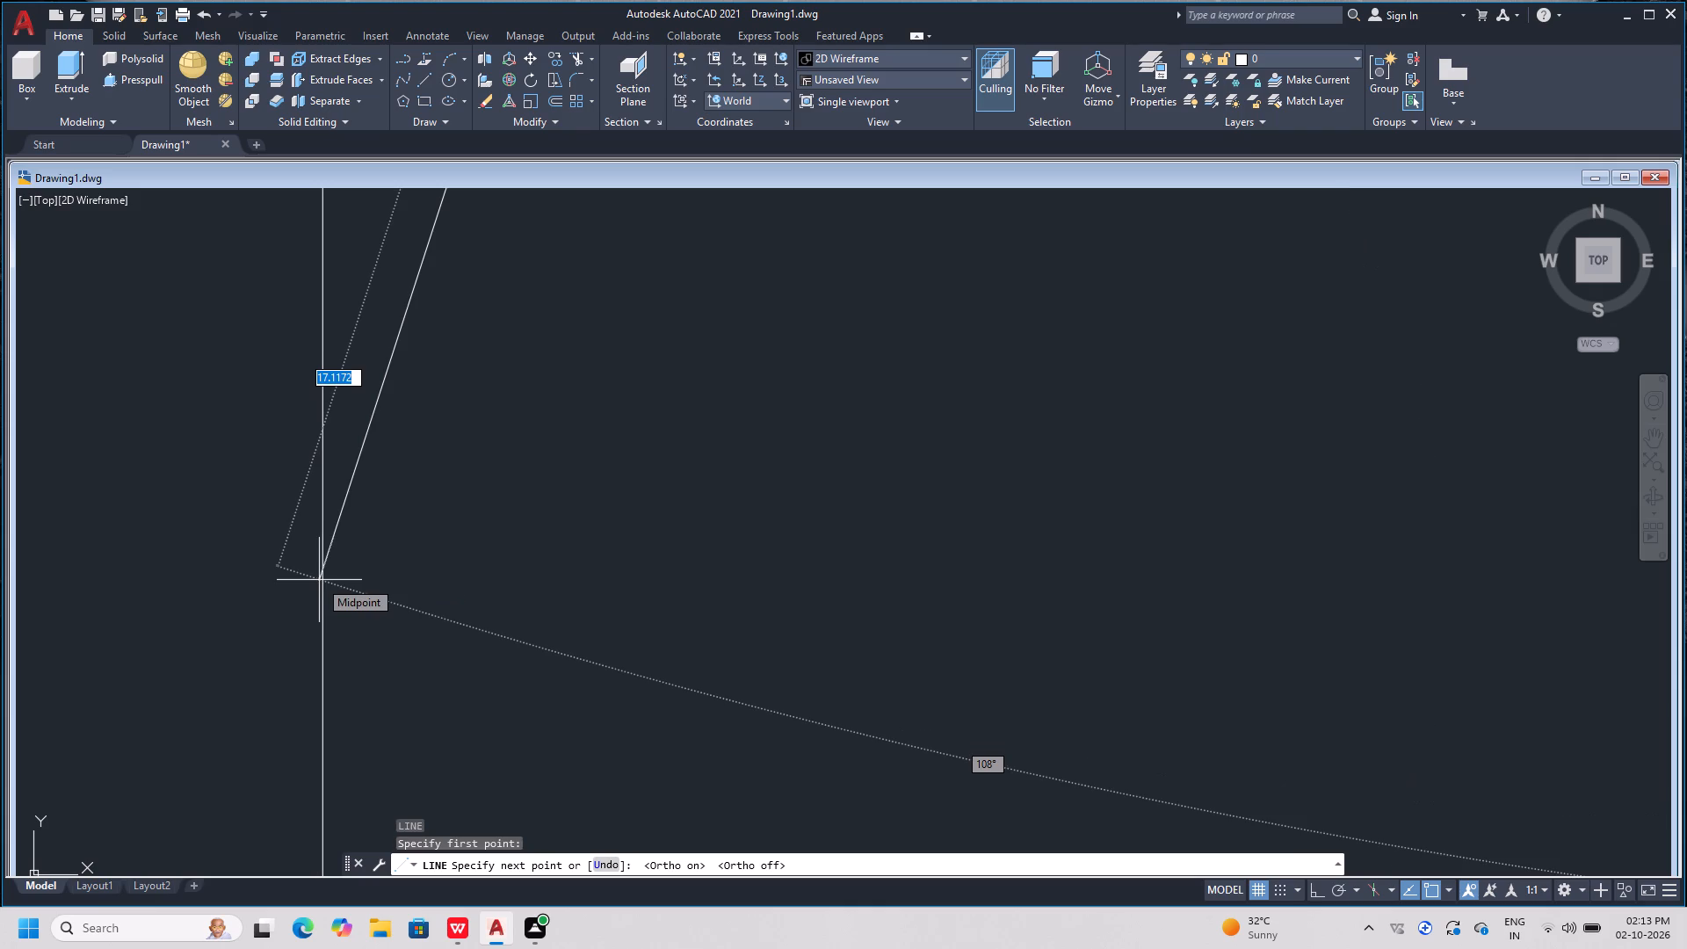
scroll(319, 580, "up", 1)
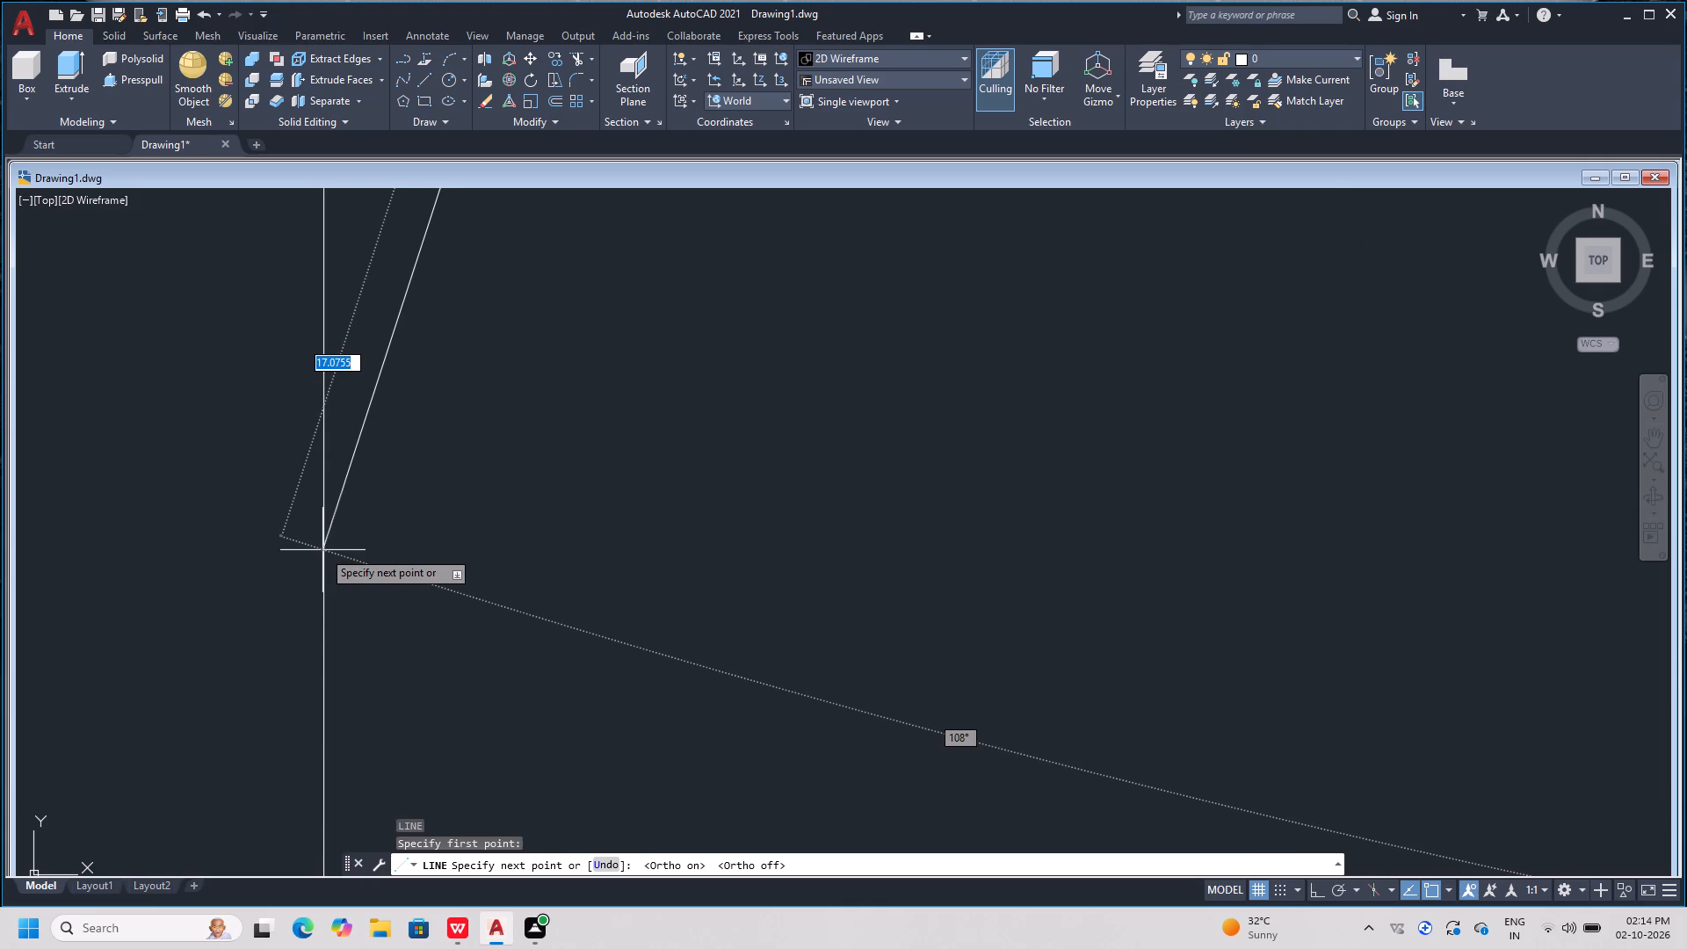
scroll(322, 537, "up", 2)
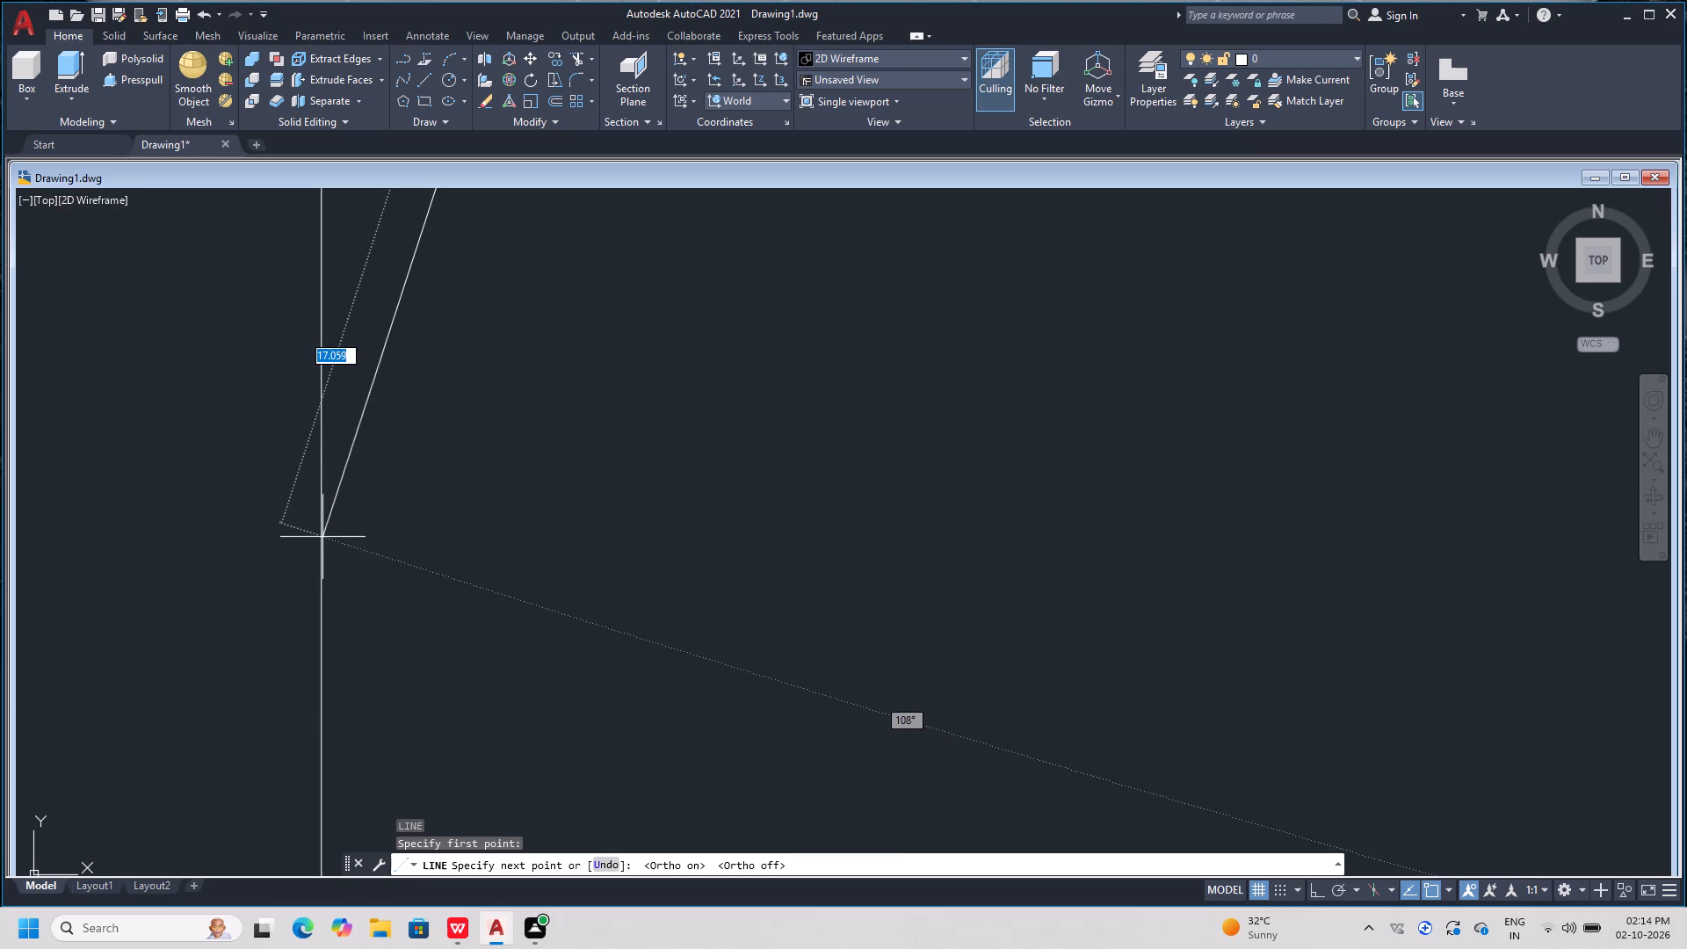
scroll(322, 498, "up", 1)
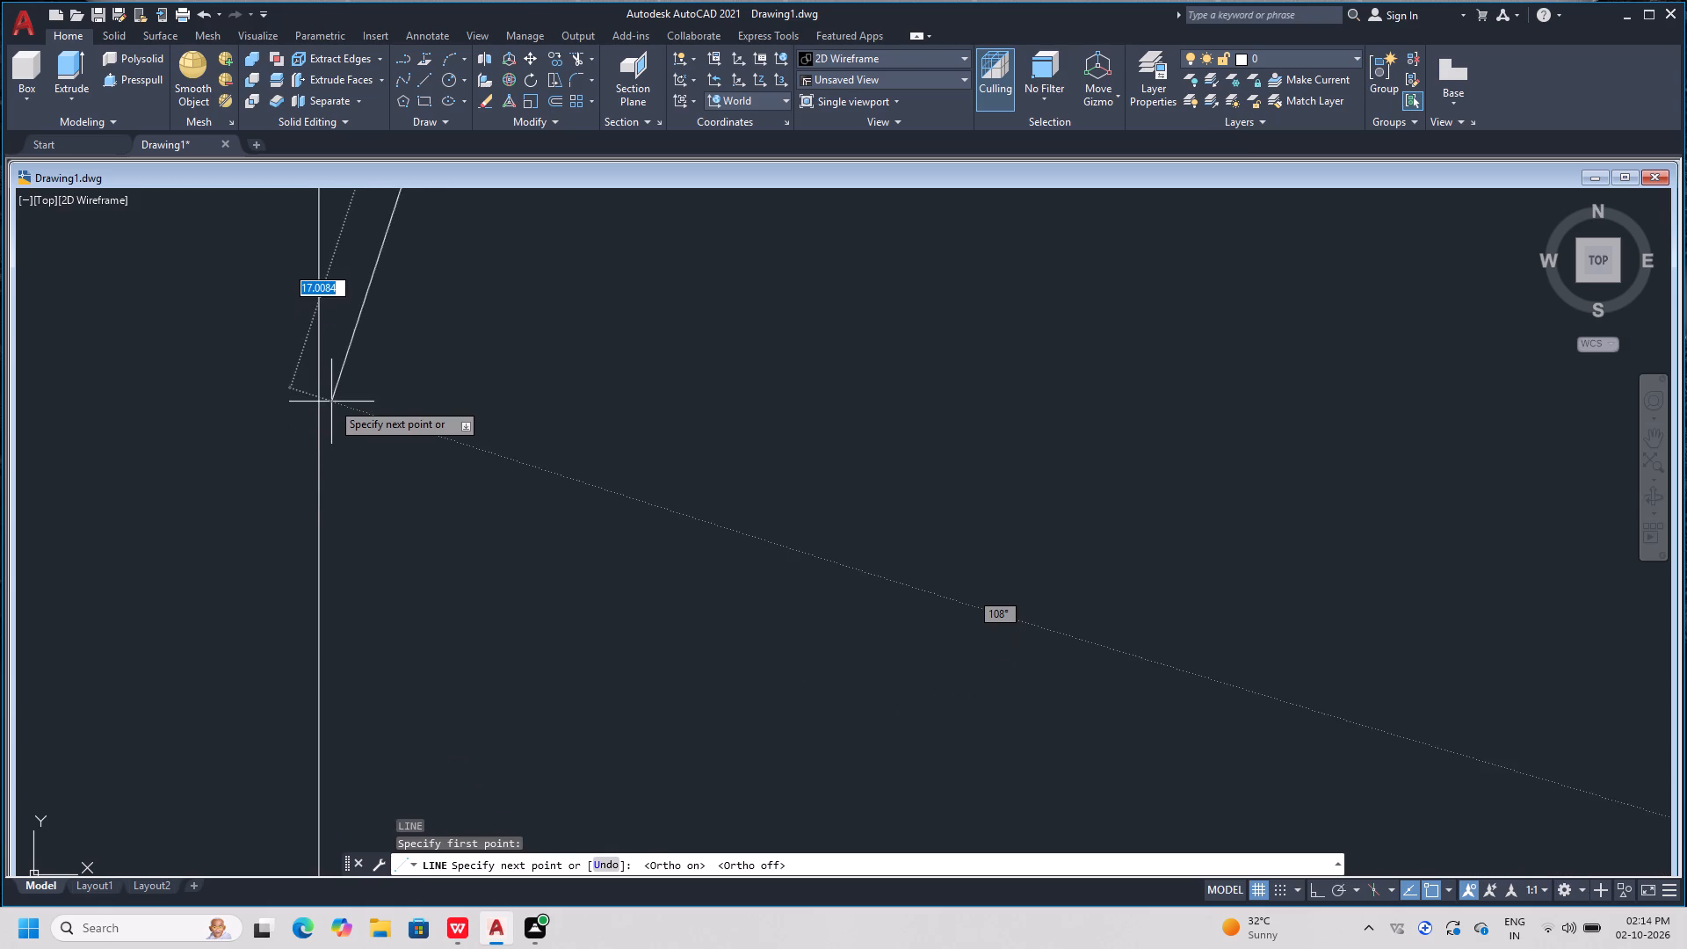
scroll(331, 402, "up", 2)
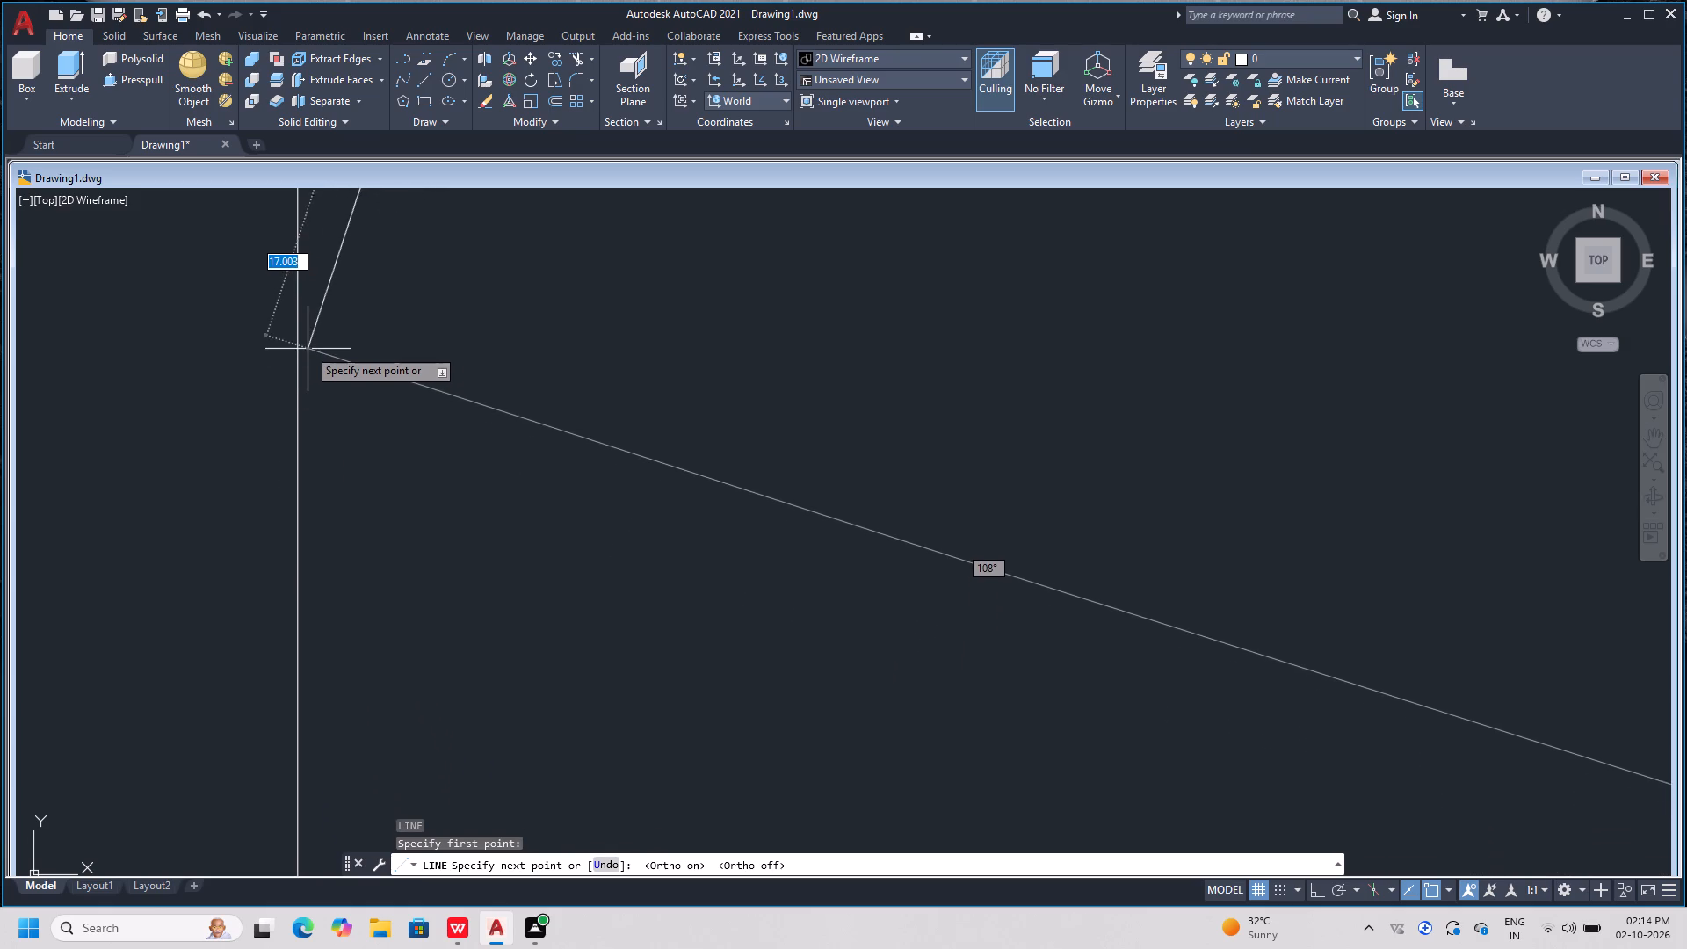
scroll(308, 327, "up", 1)
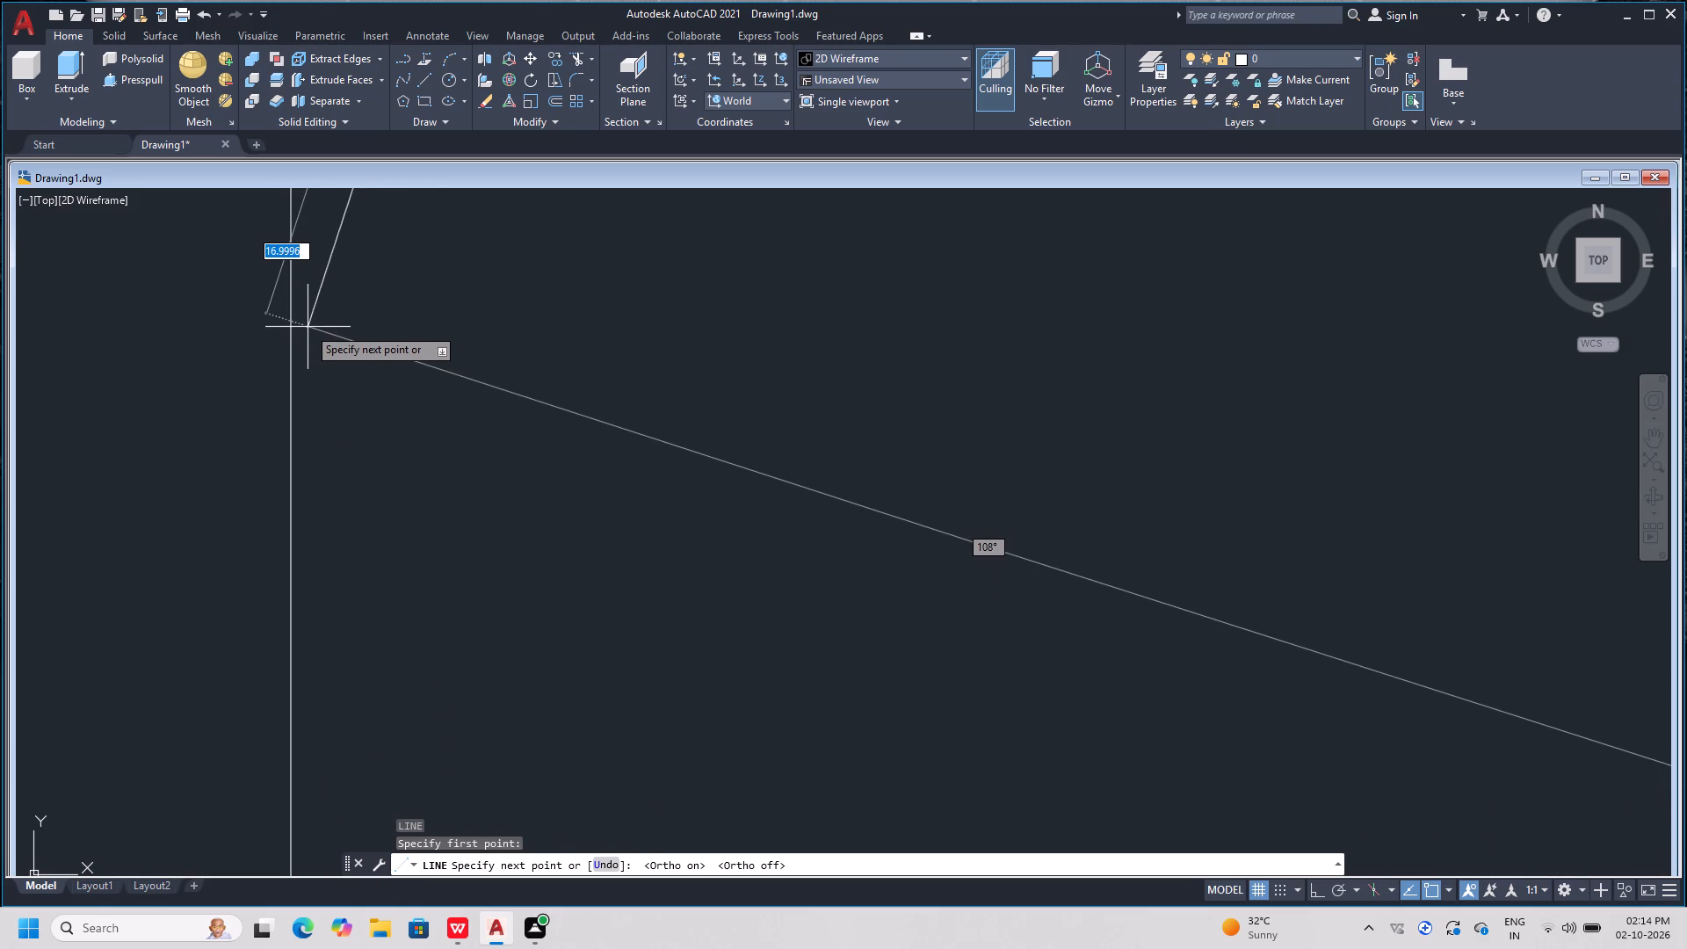
scroll(308, 327, "up", 1)
scroll(279, 226, "up", 2)
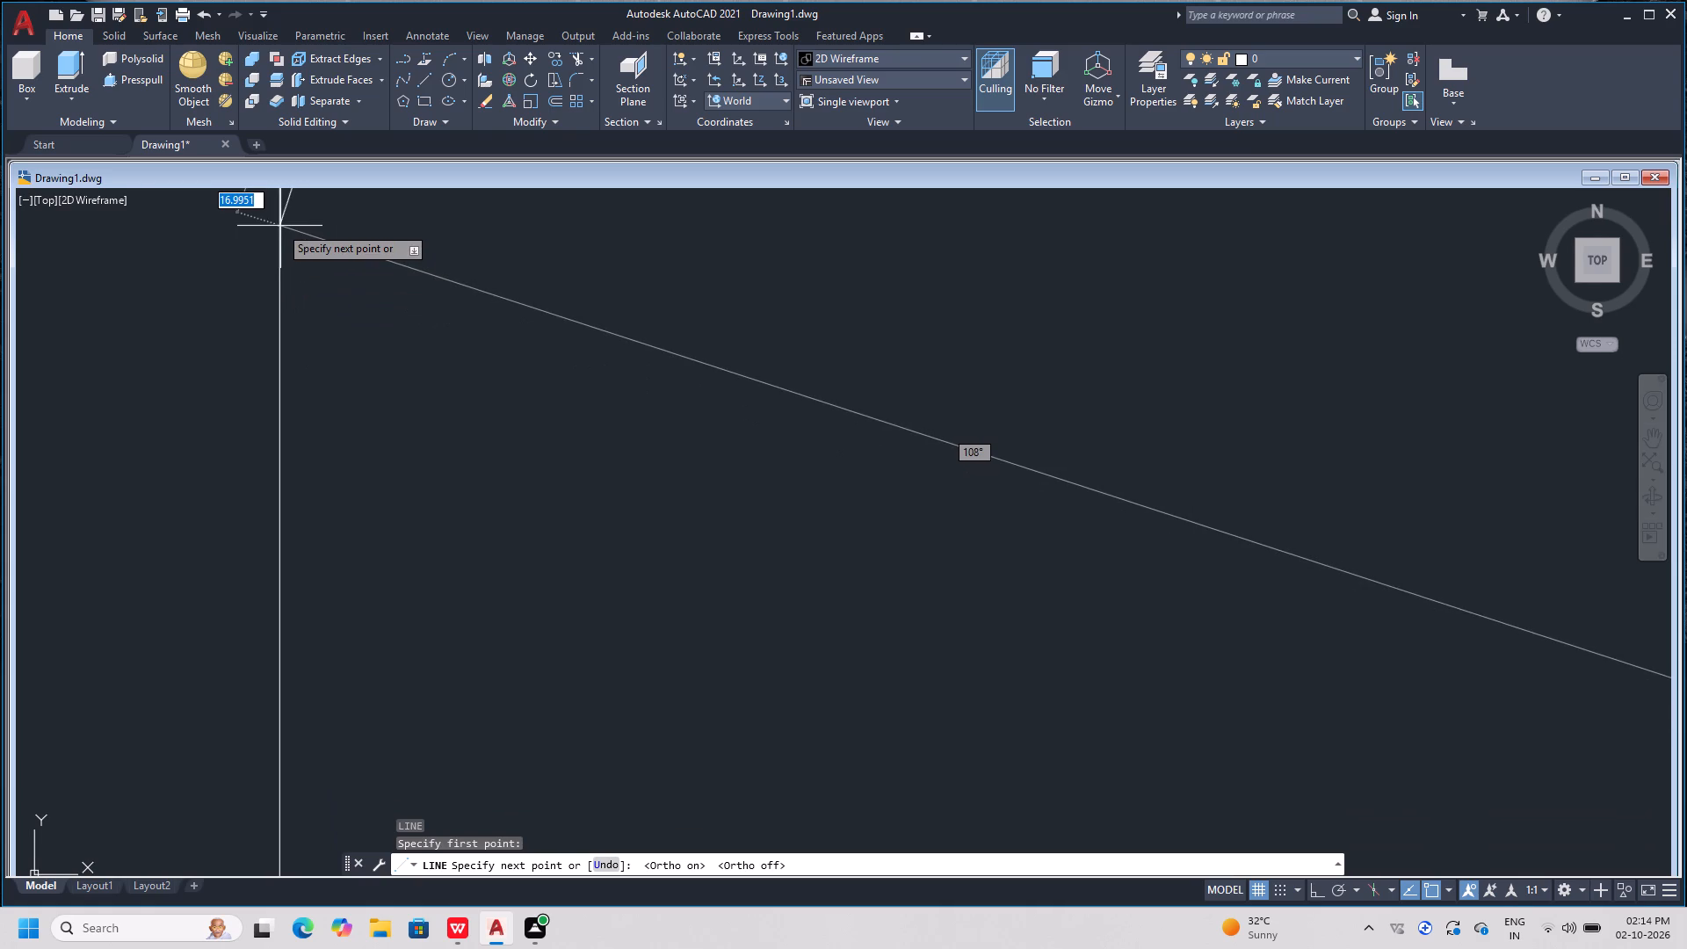
scroll(279, 226, "up", 1)
scroll(279, 226, "down", 10)
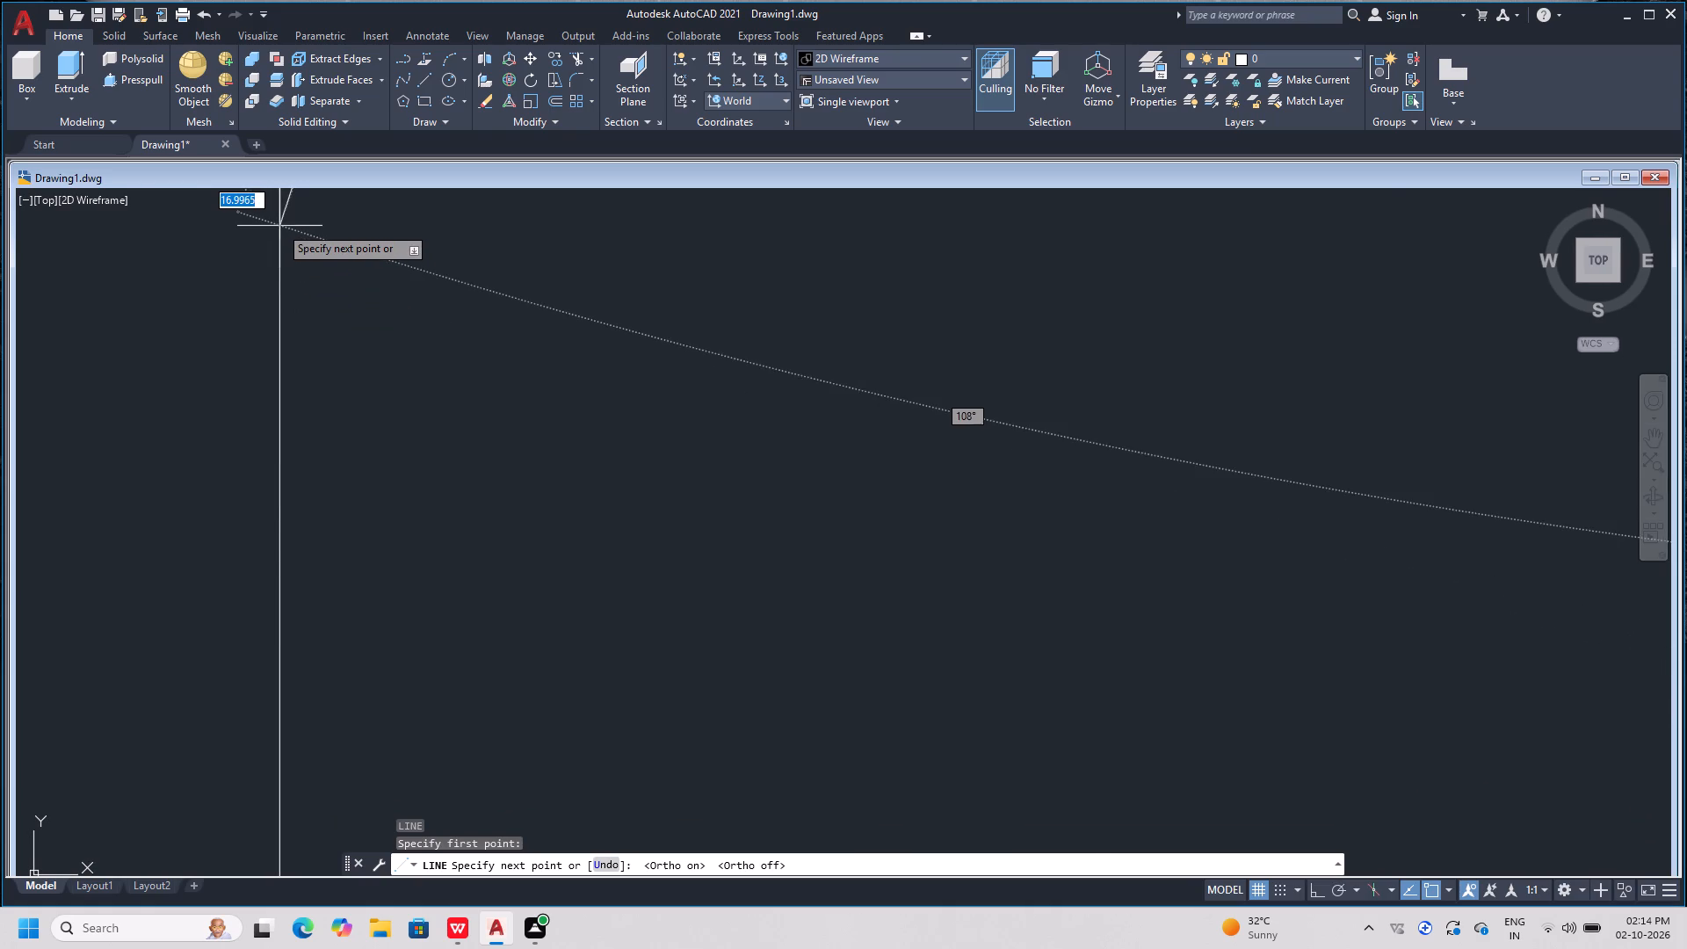
scroll(279, 226, "down", 4)
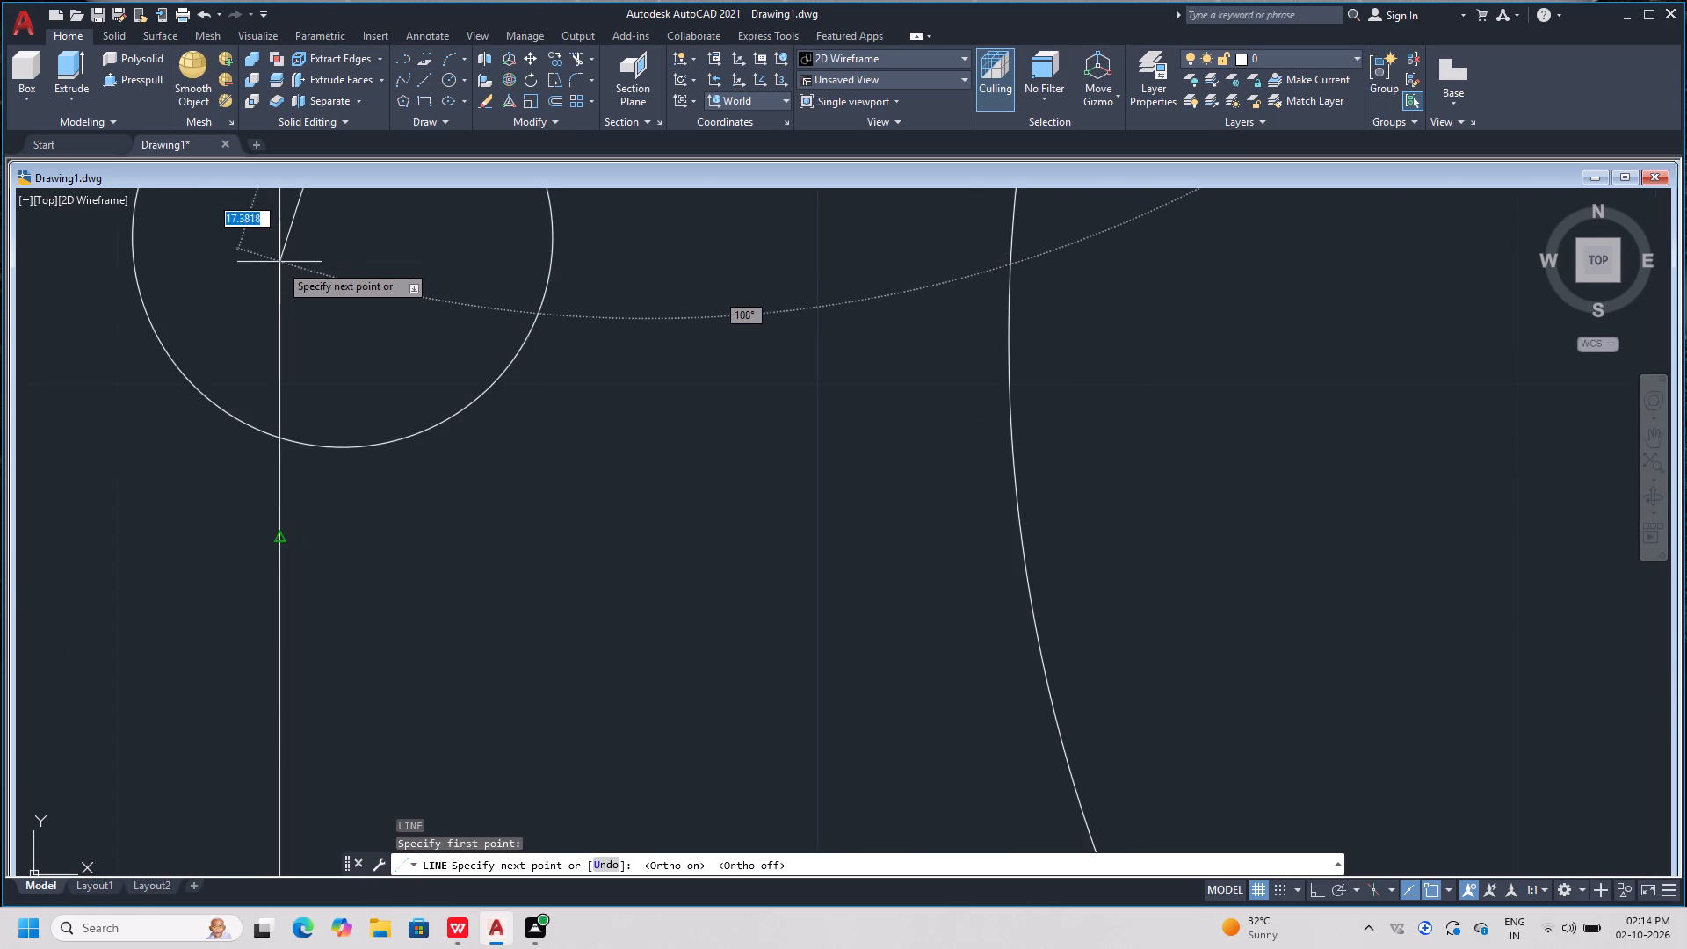
scroll(279, 266, "down", 1)
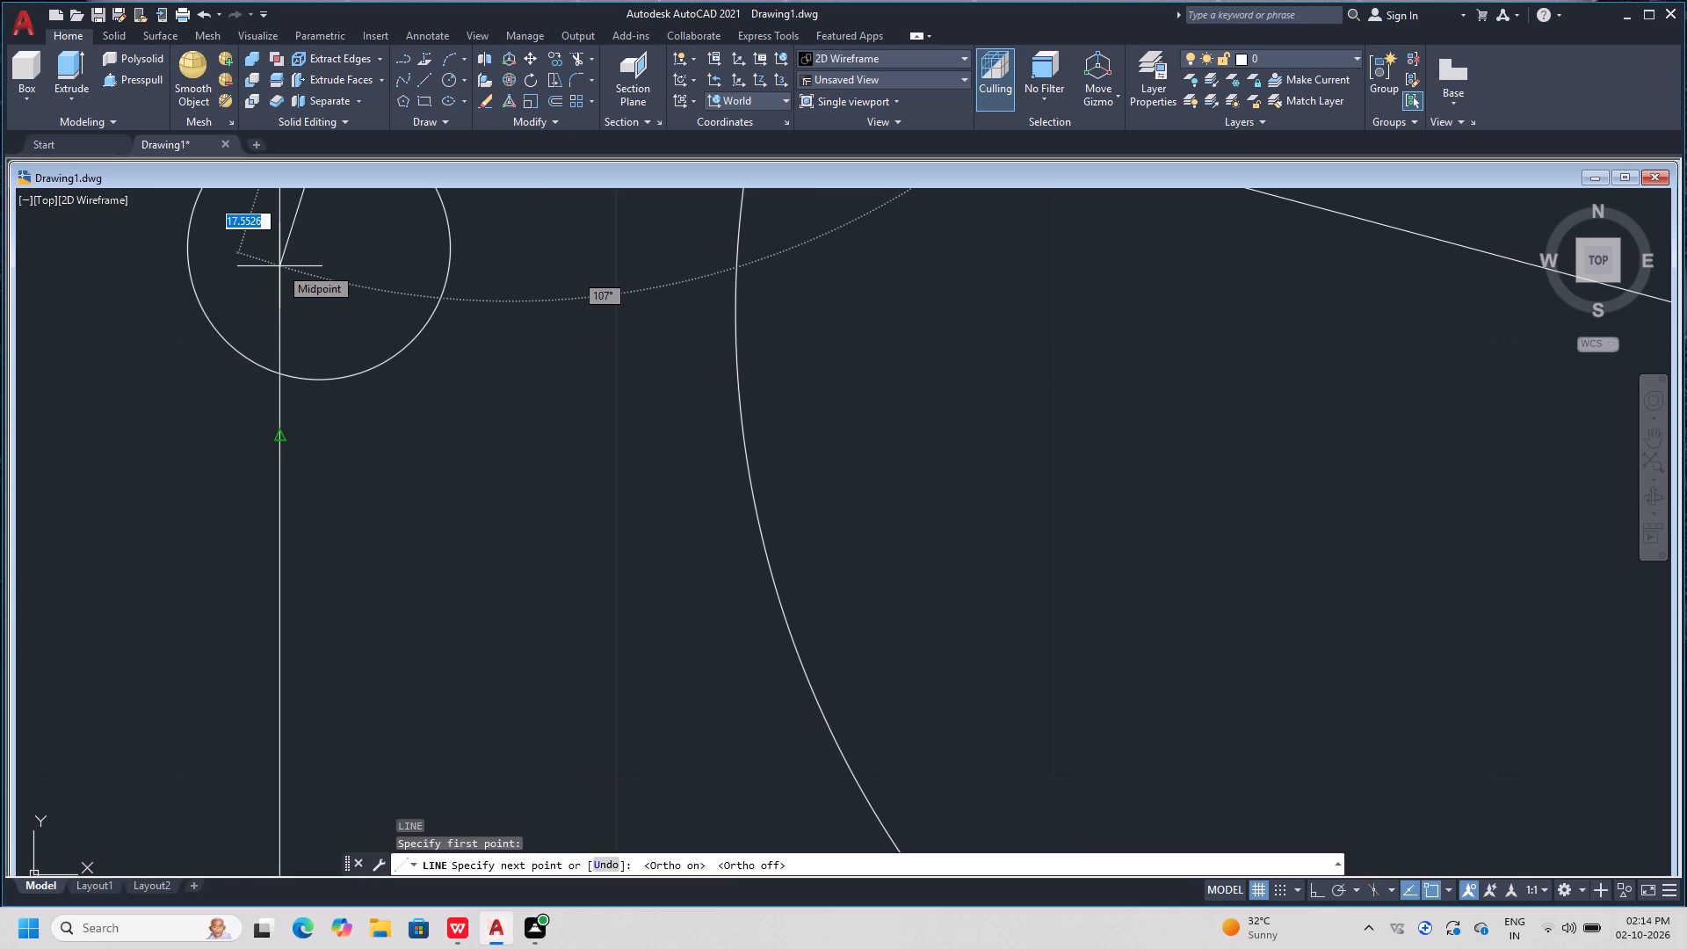
scroll(267, 300, "down", 1)
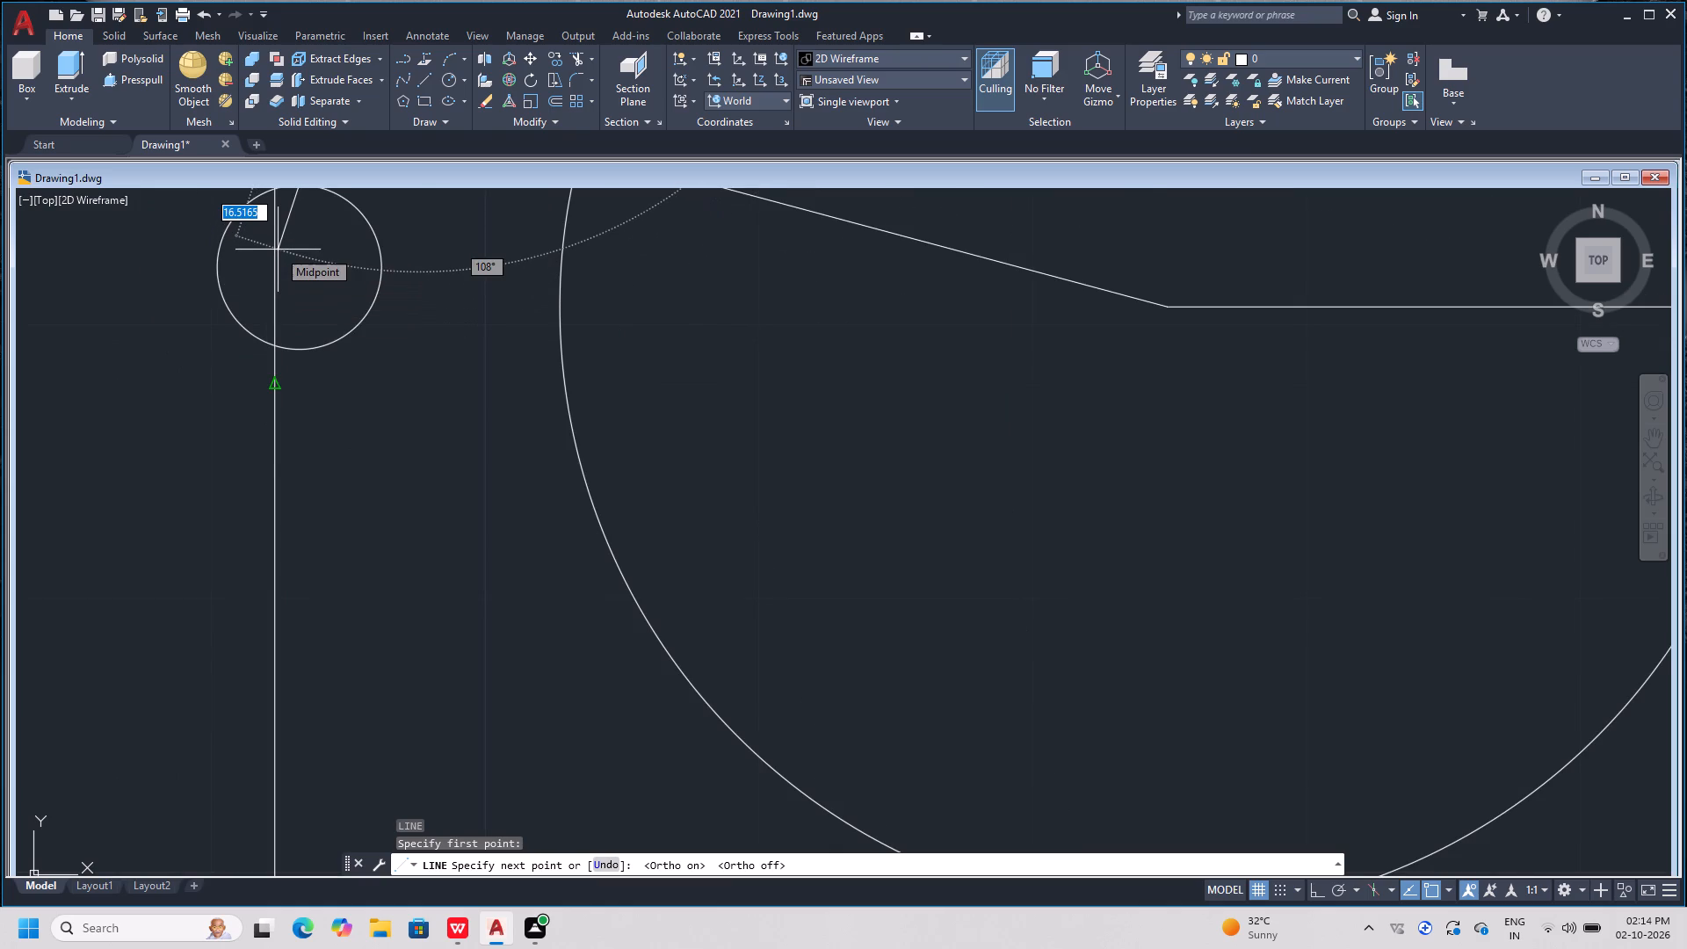
Examine where the pending inclined line meets the vertical line inside the lower small circle, and cancel the pending line.
scroll(278, 250, "up", 3)
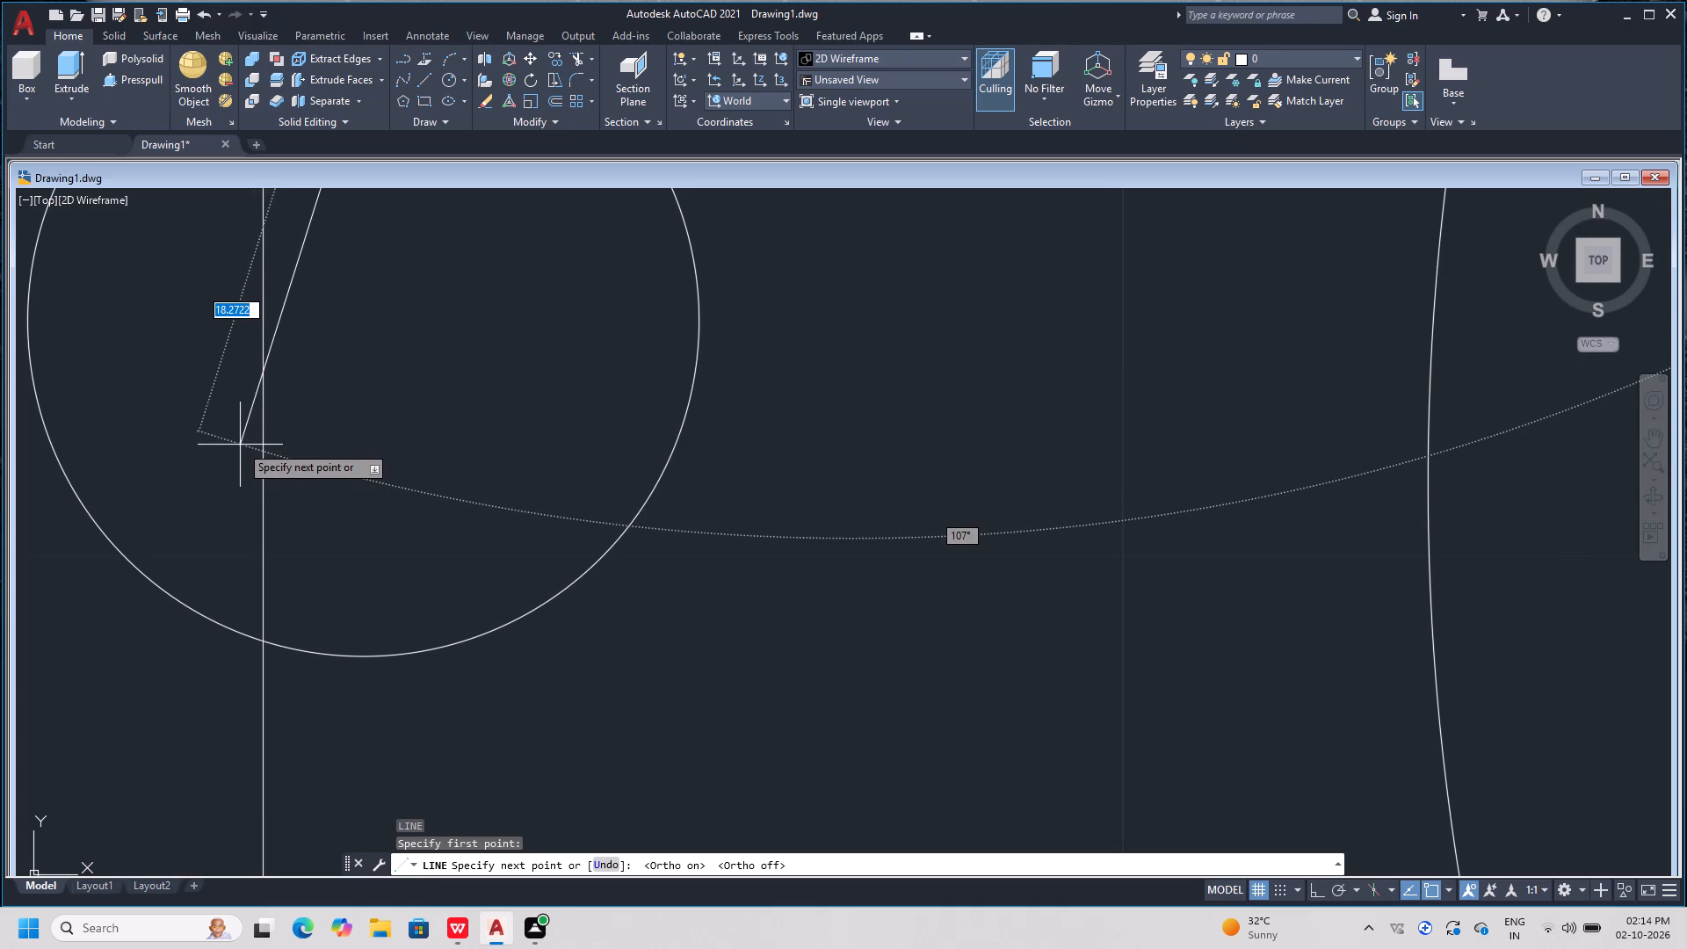
scroll(240, 445, "up", 2)
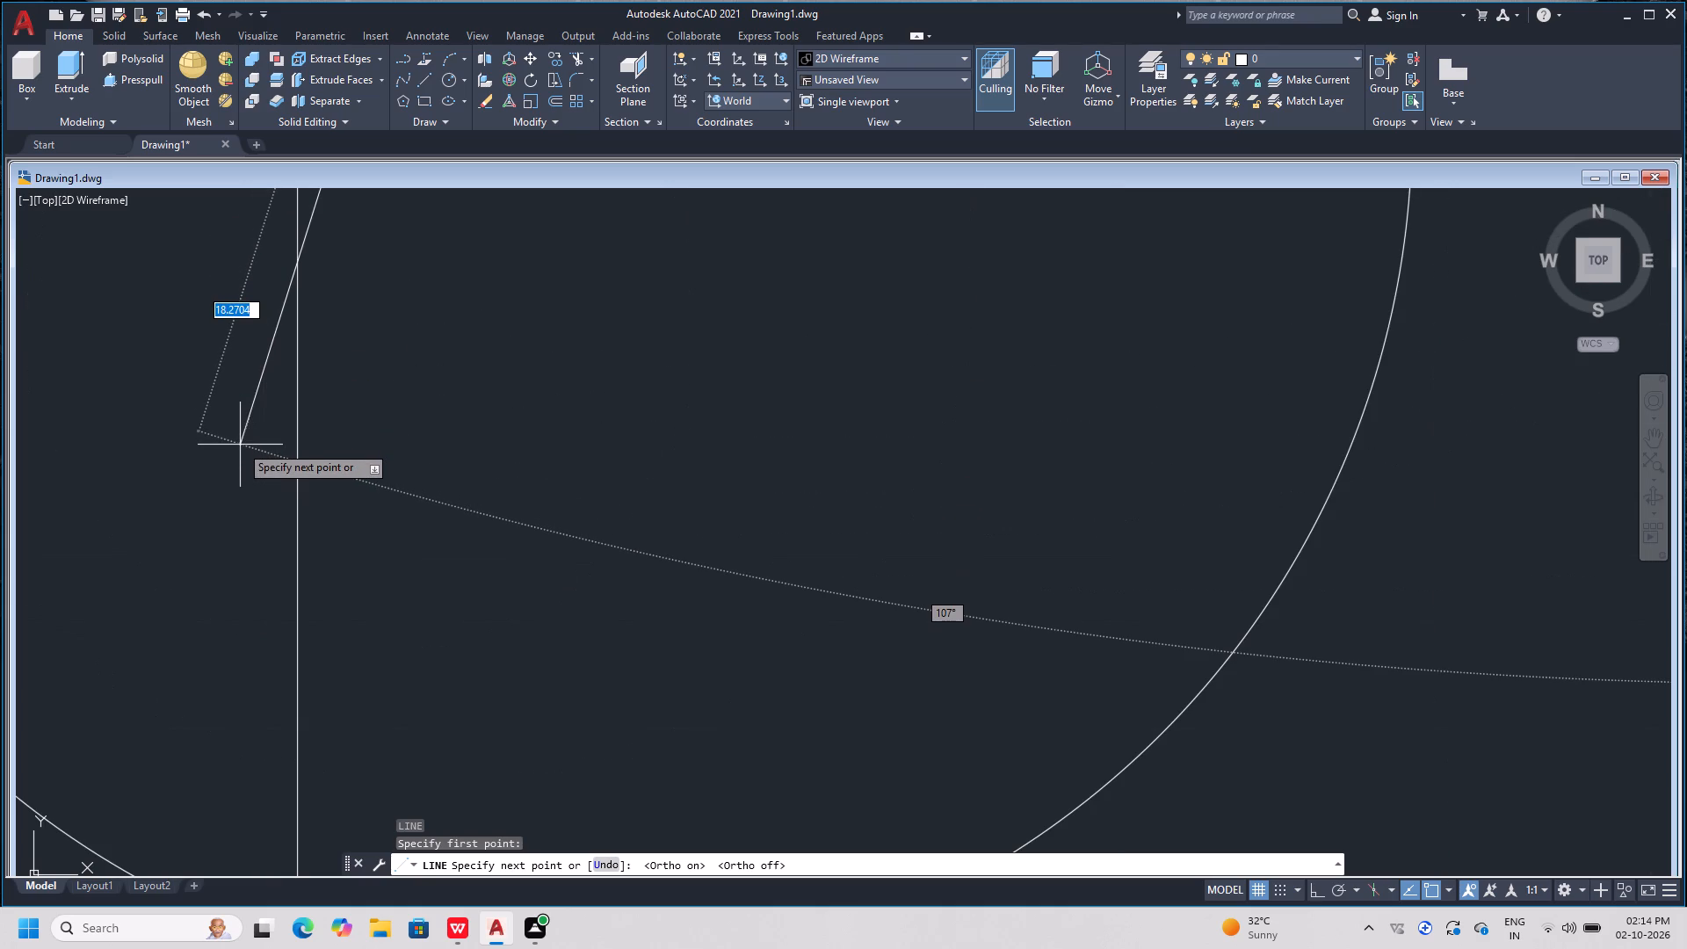
scroll(240, 445, "down", 2)
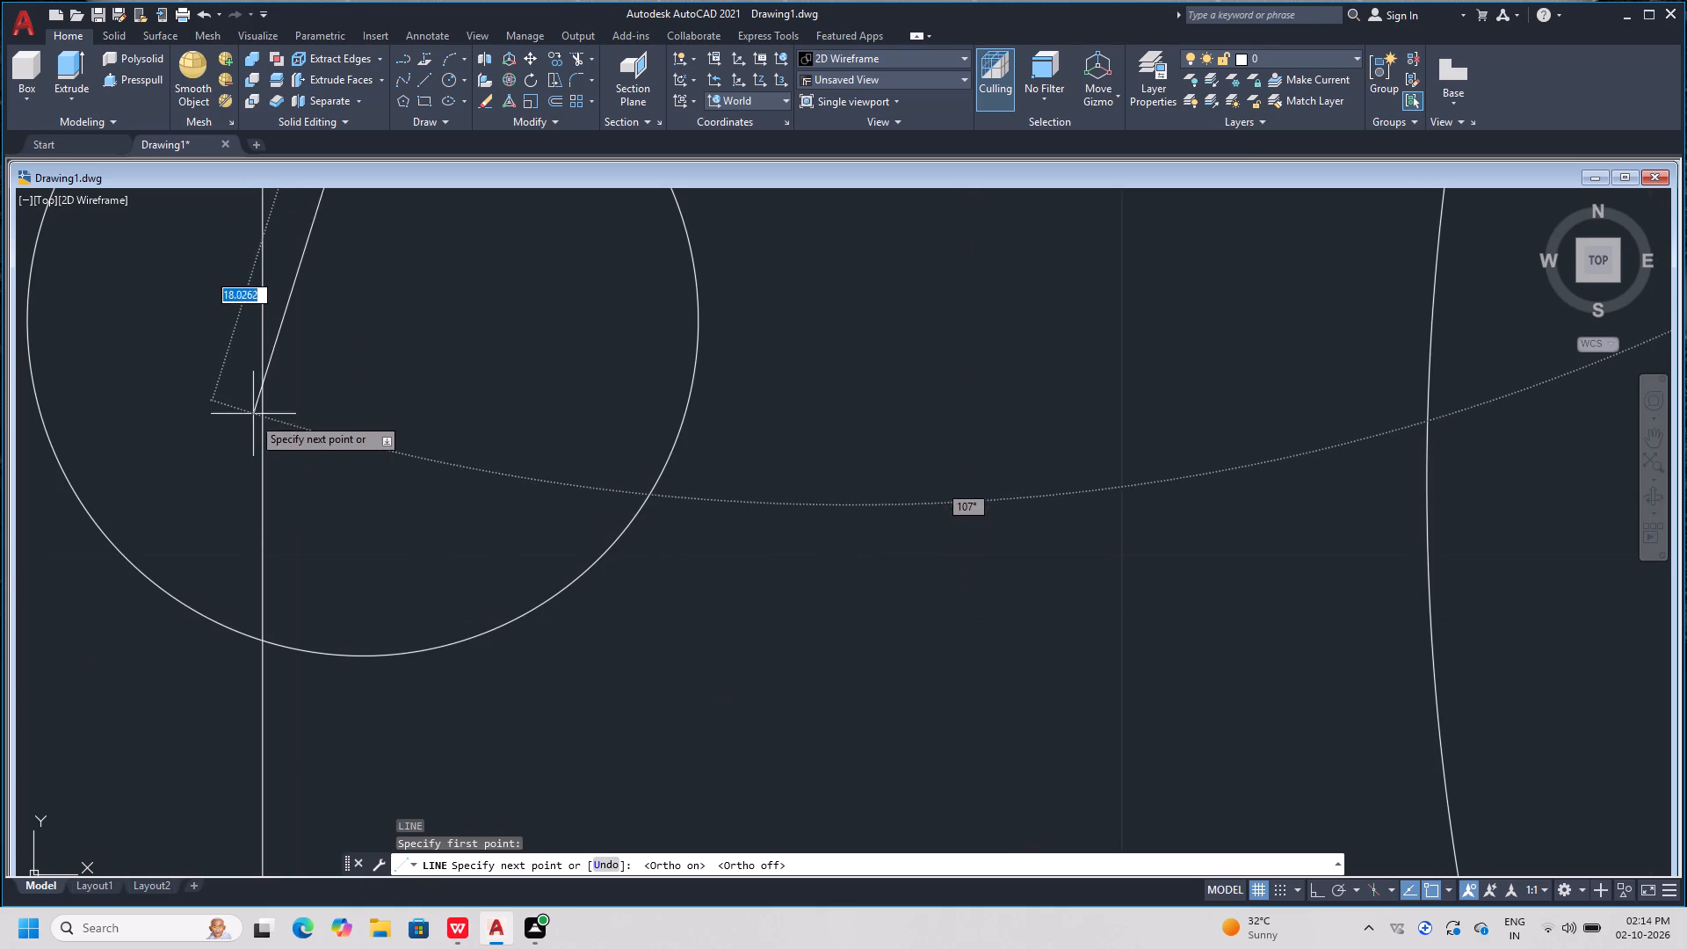
scroll(260, 362, "up", 1)
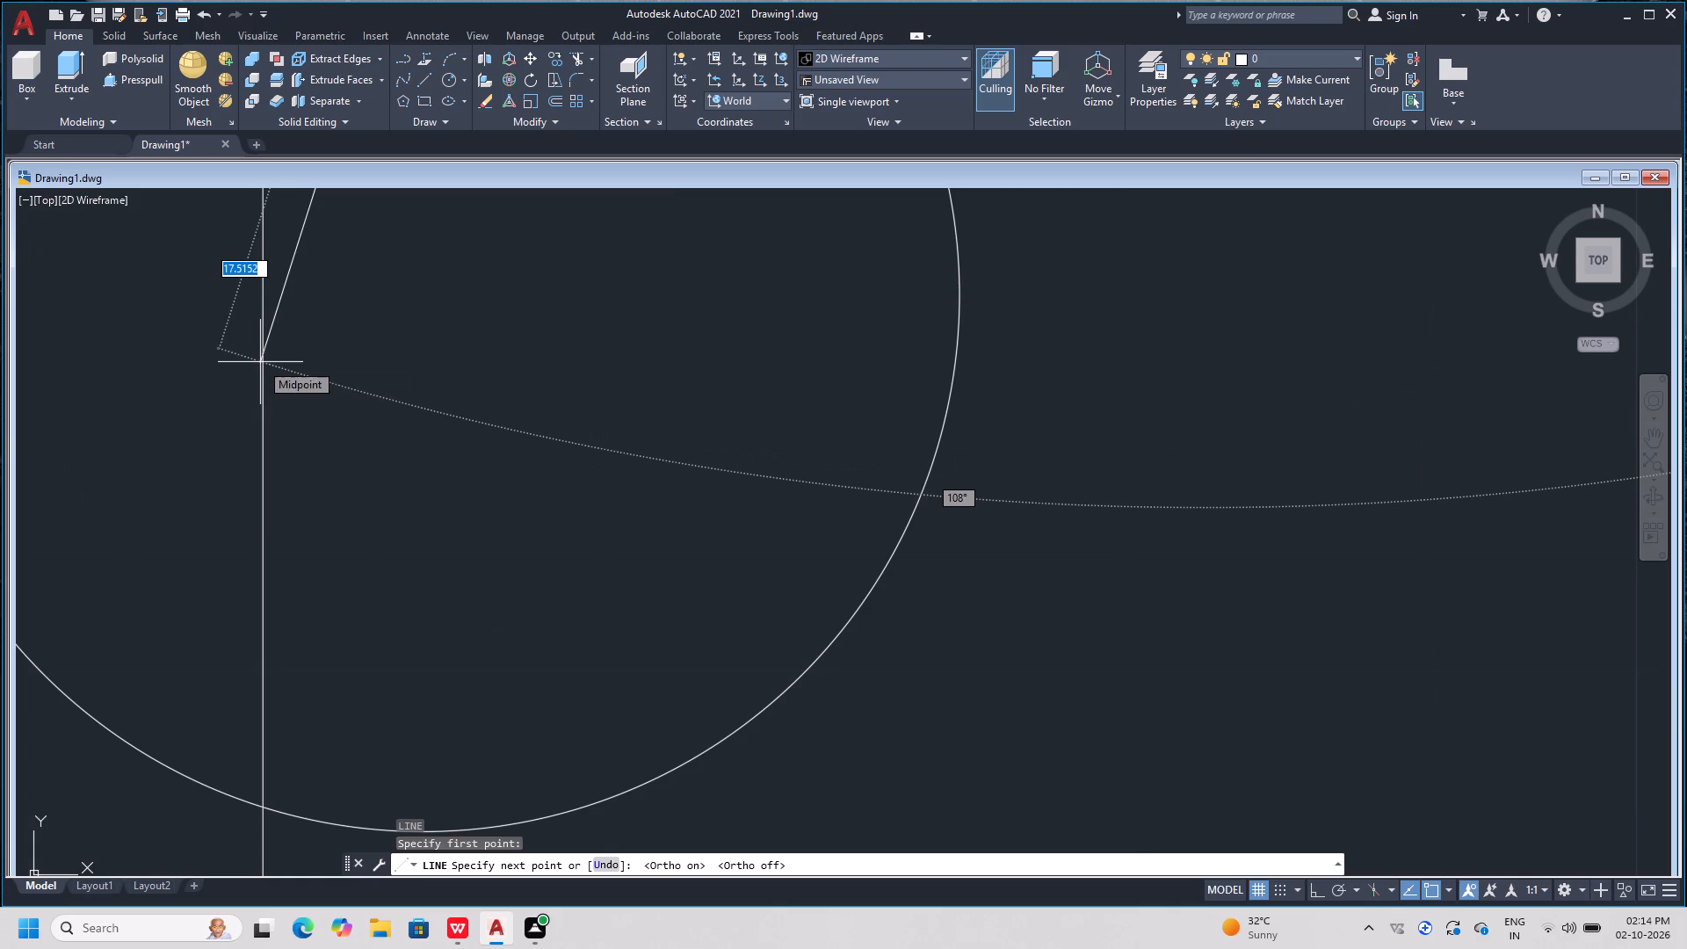
scroll(260, 362, "up", 1)
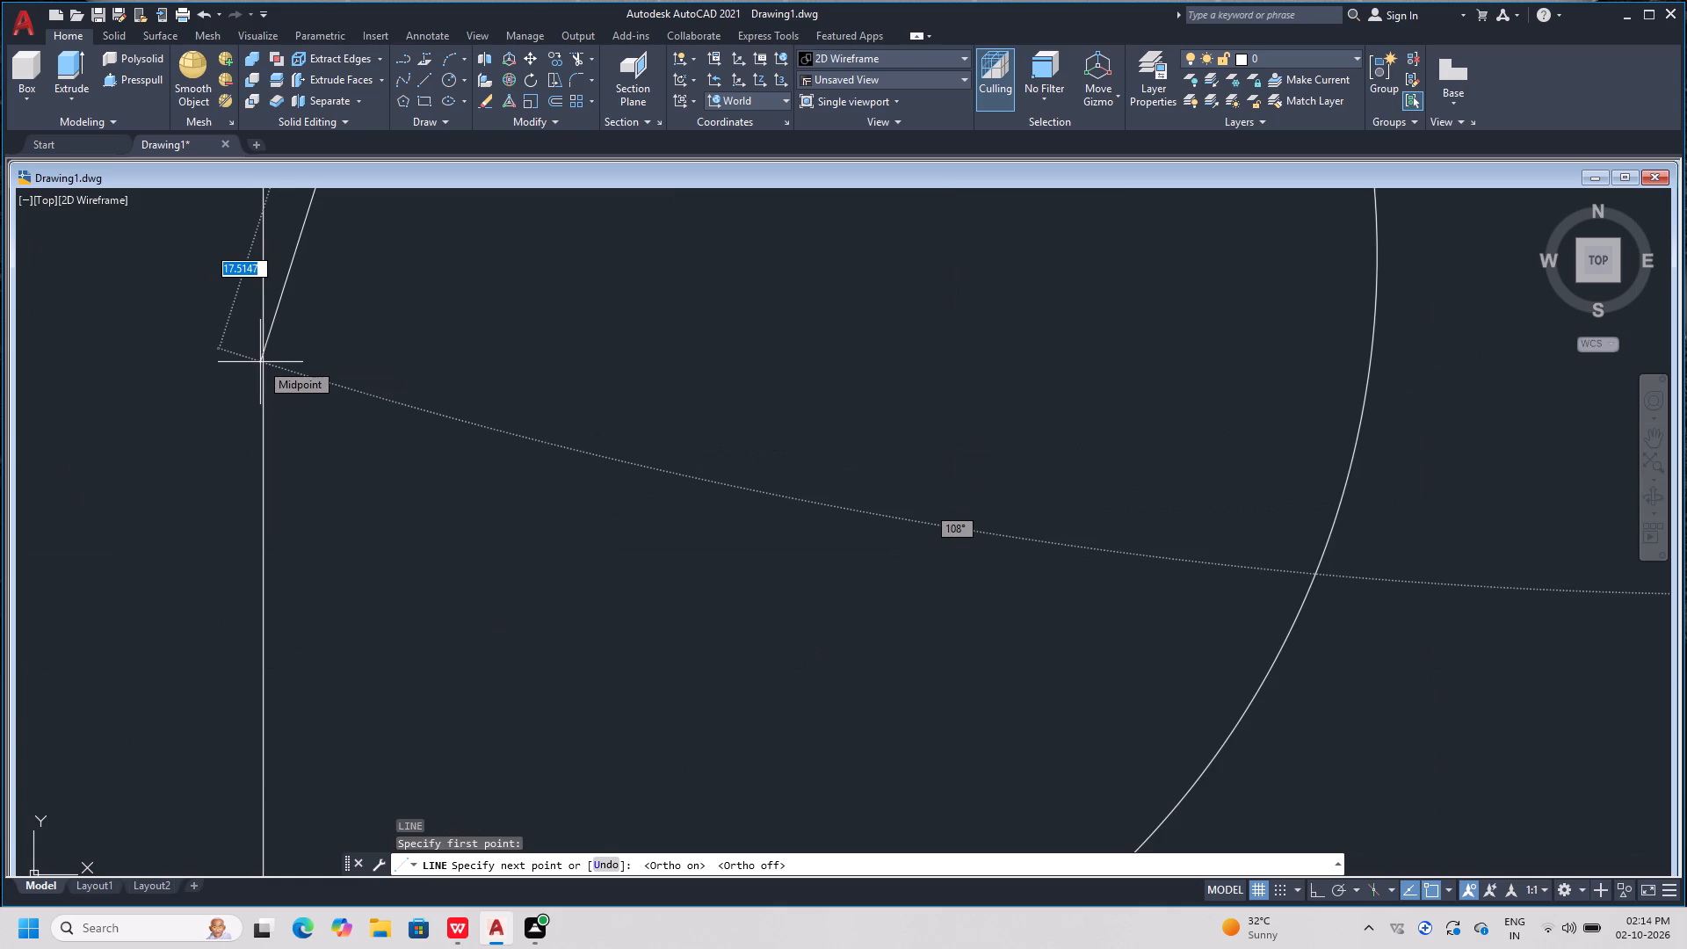
scroll(260, 362, "up", 1)
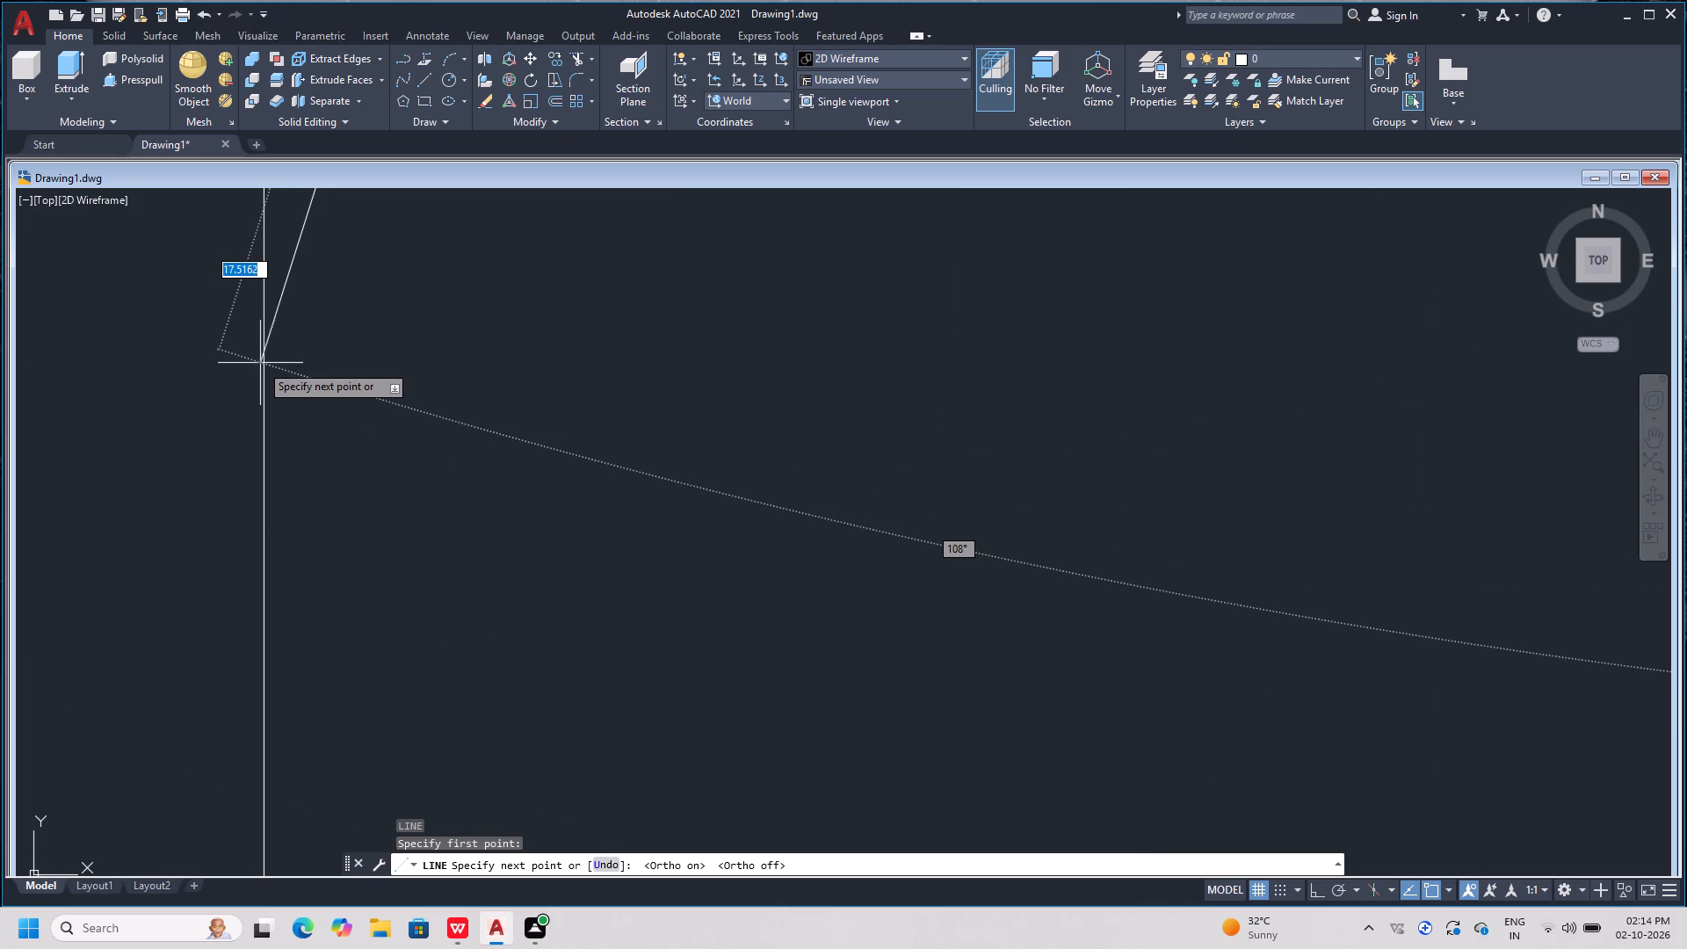
scroll(264, 393, "down", 3)
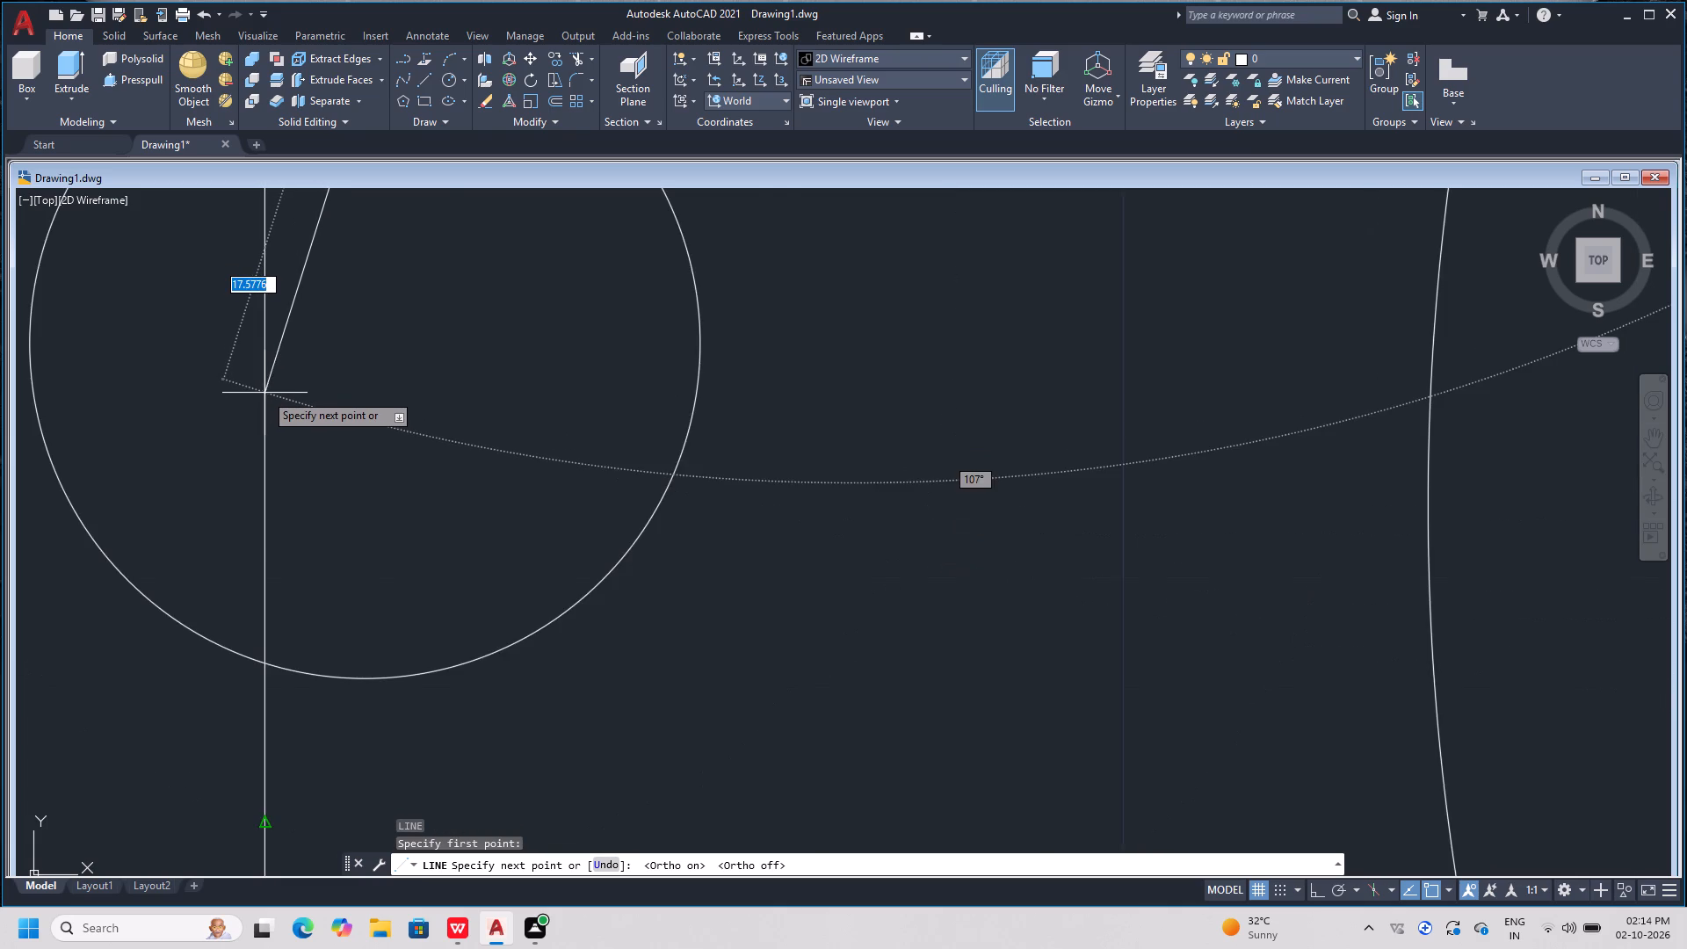
scroll(264, 393, "down", 2)
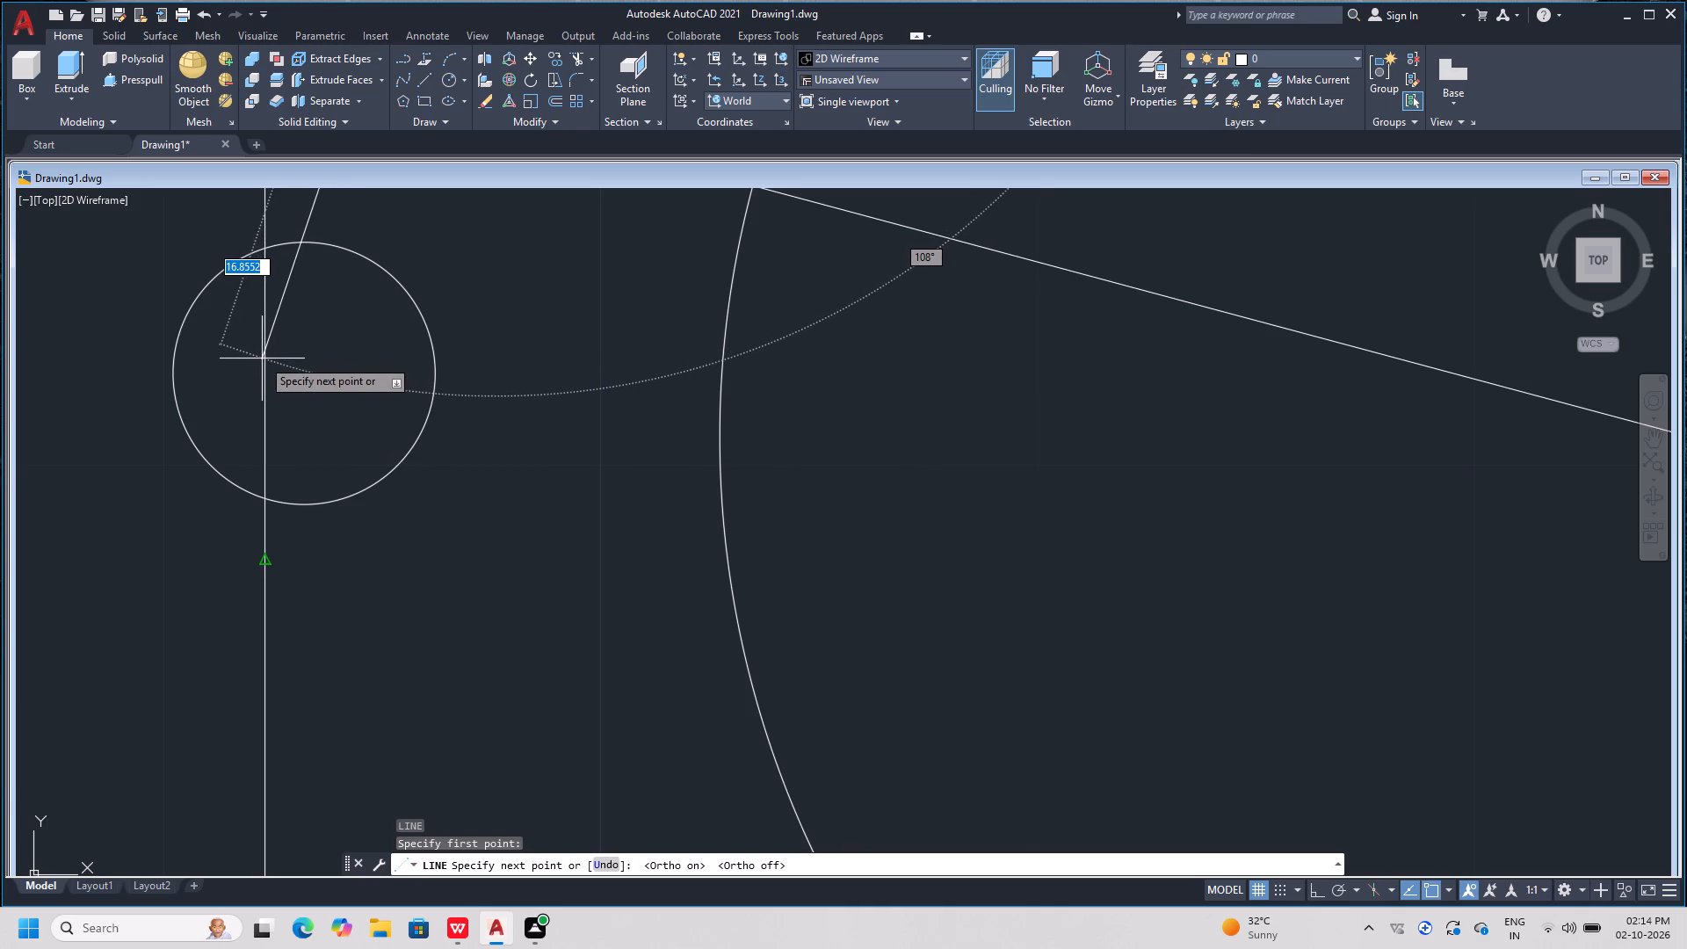
scroll(262, 359, "up", 2)
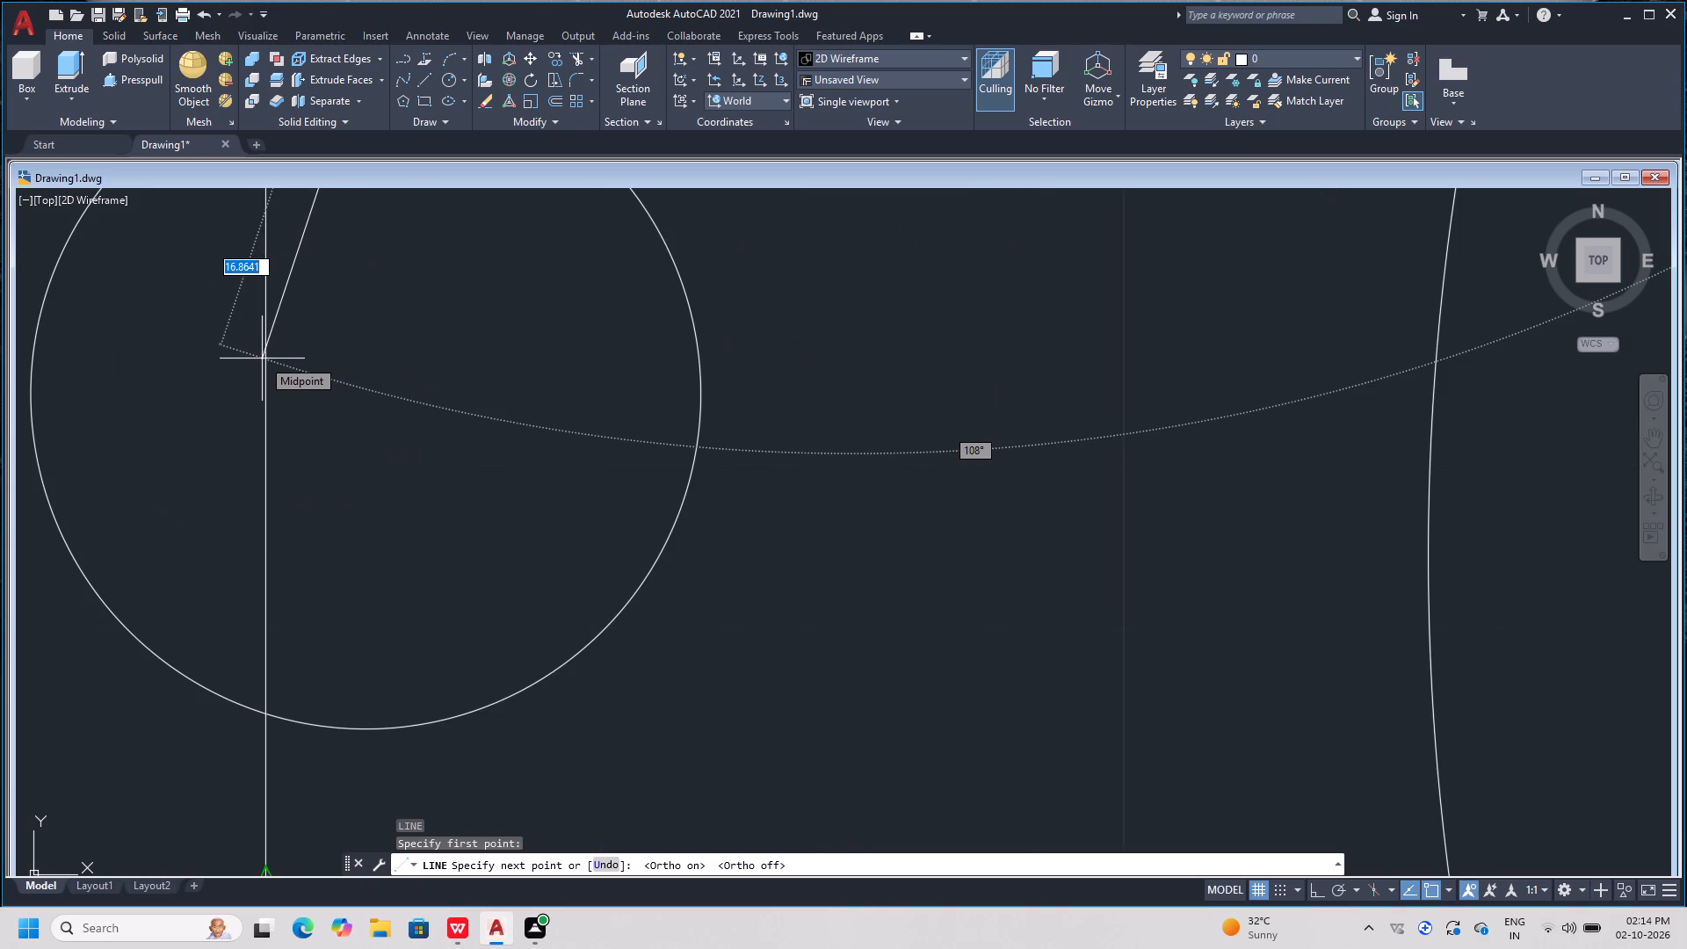
scroll(262, 359, "up", 2)
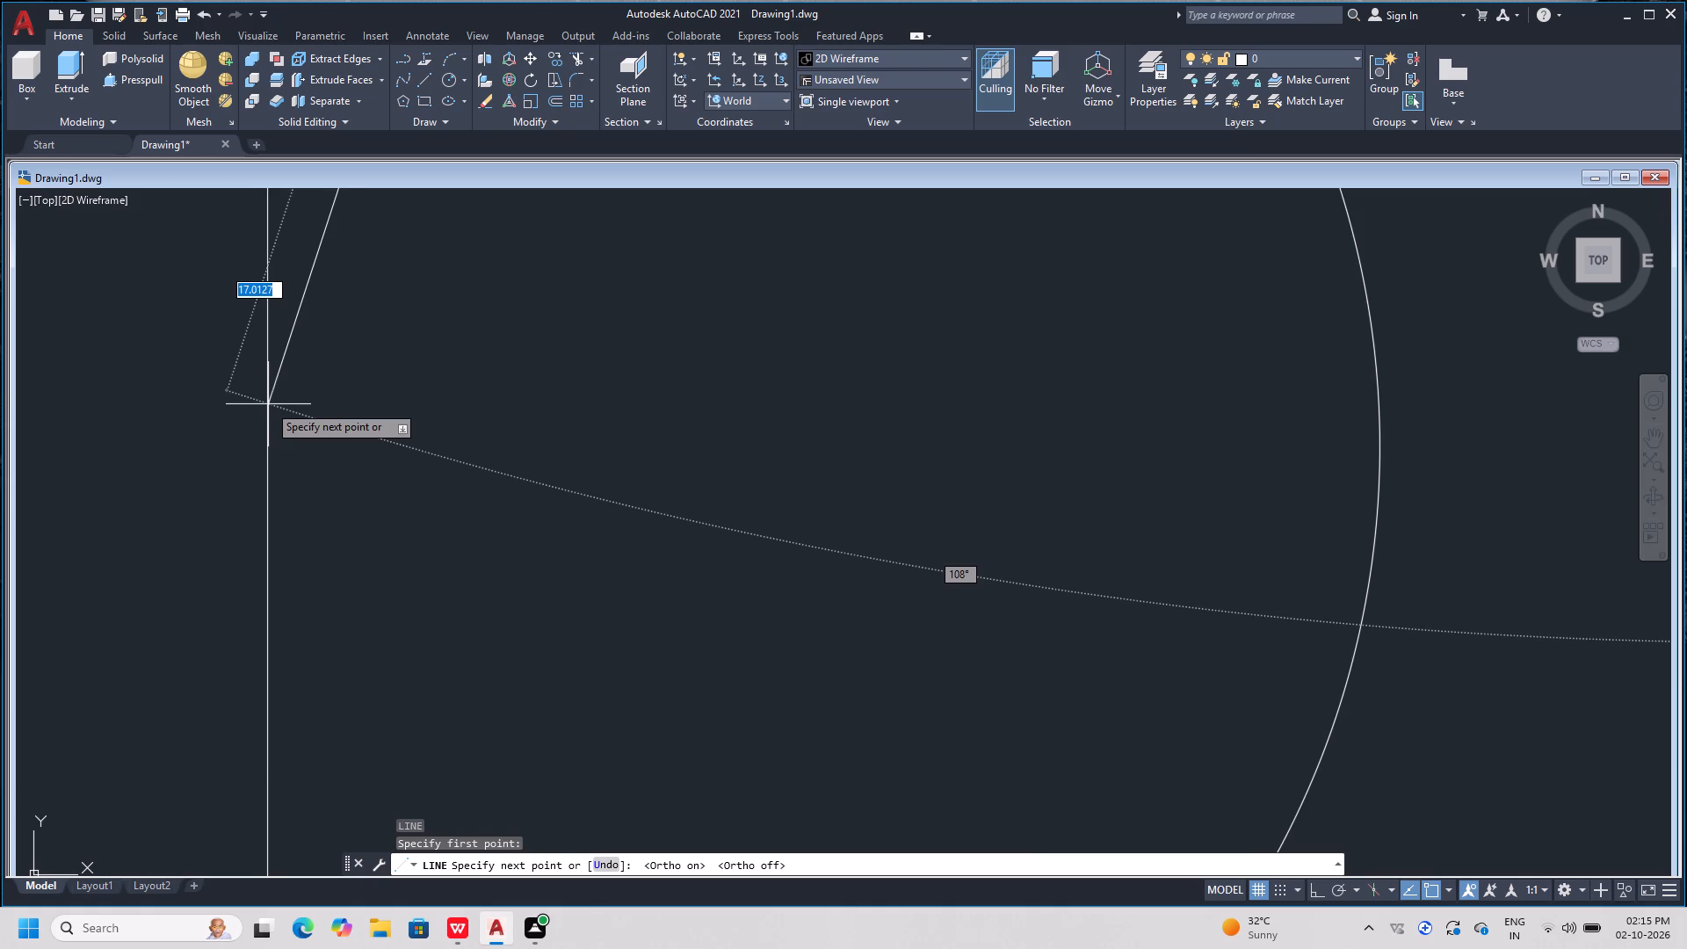
scroll(279, 238, "down", 3)
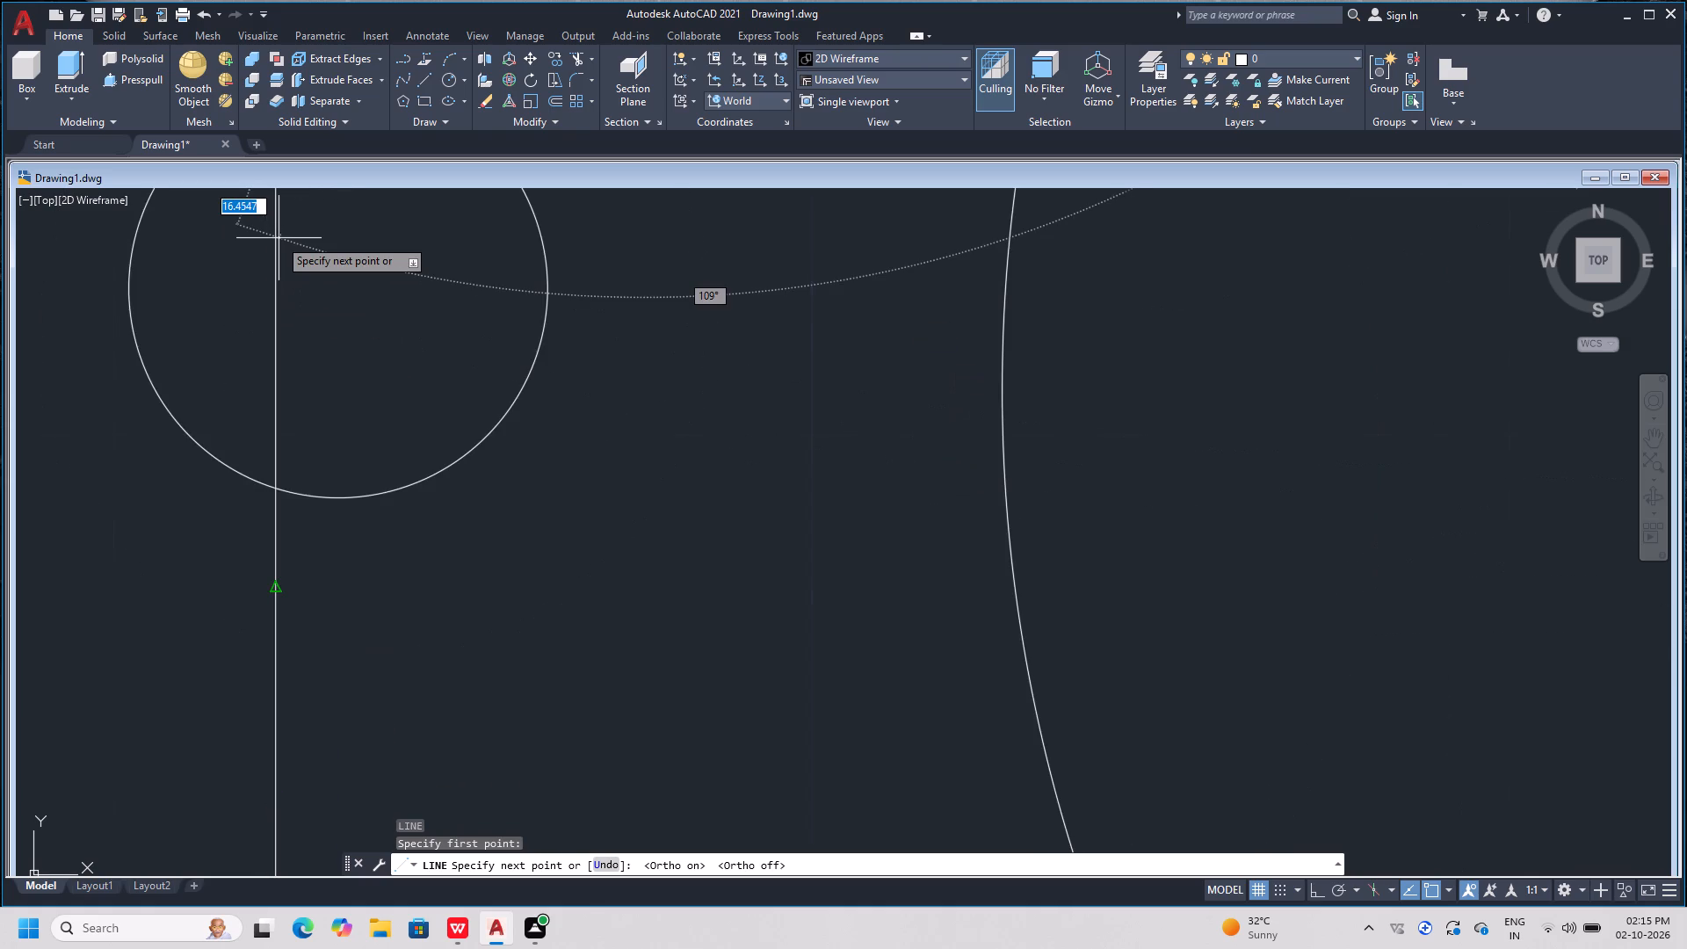
scroll(279, 238, "down", 4)
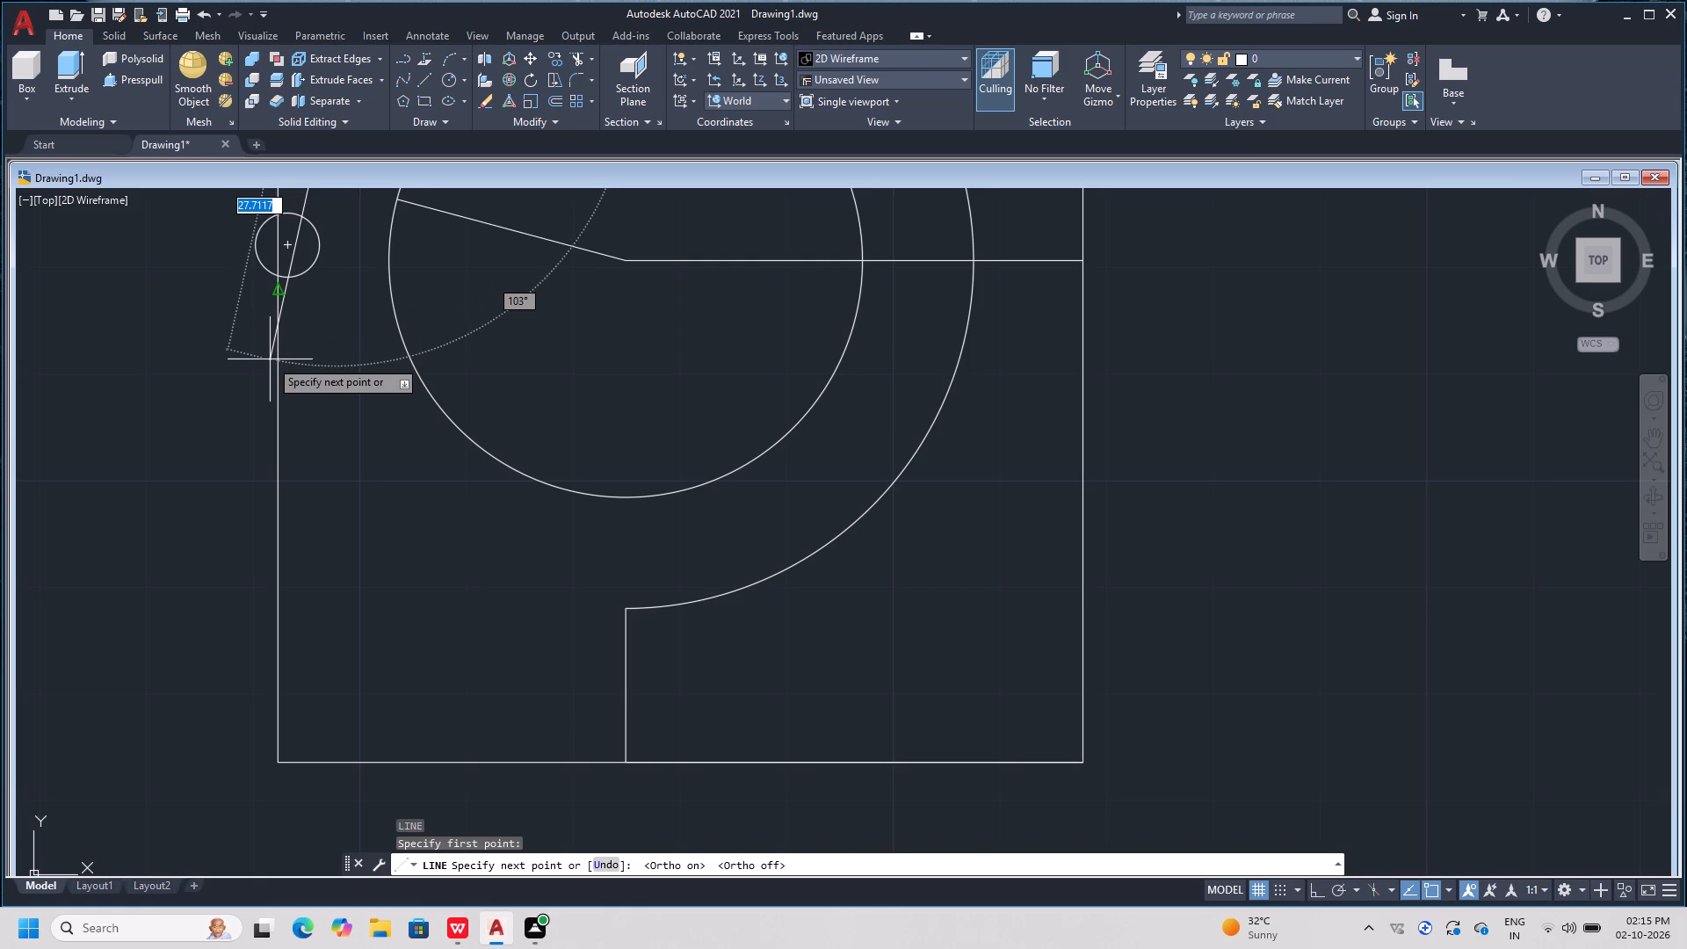
scroll(270, 359, "down", 2)
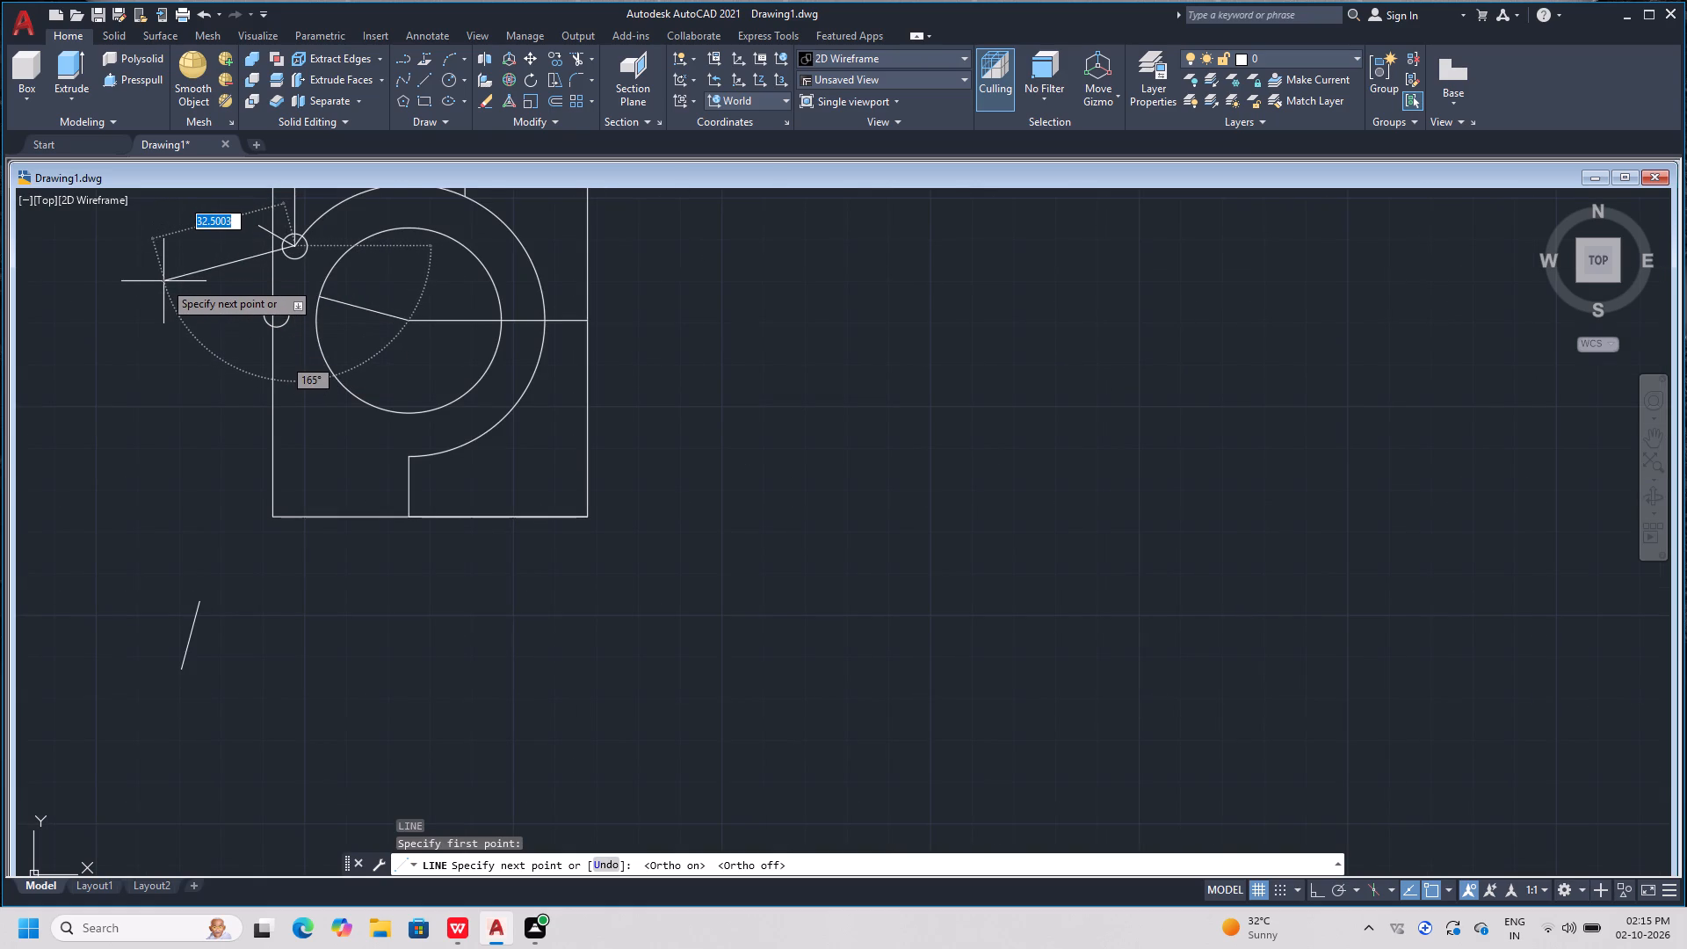
key("Escape")
key("Escape")
key("Escape")
key("Escape")
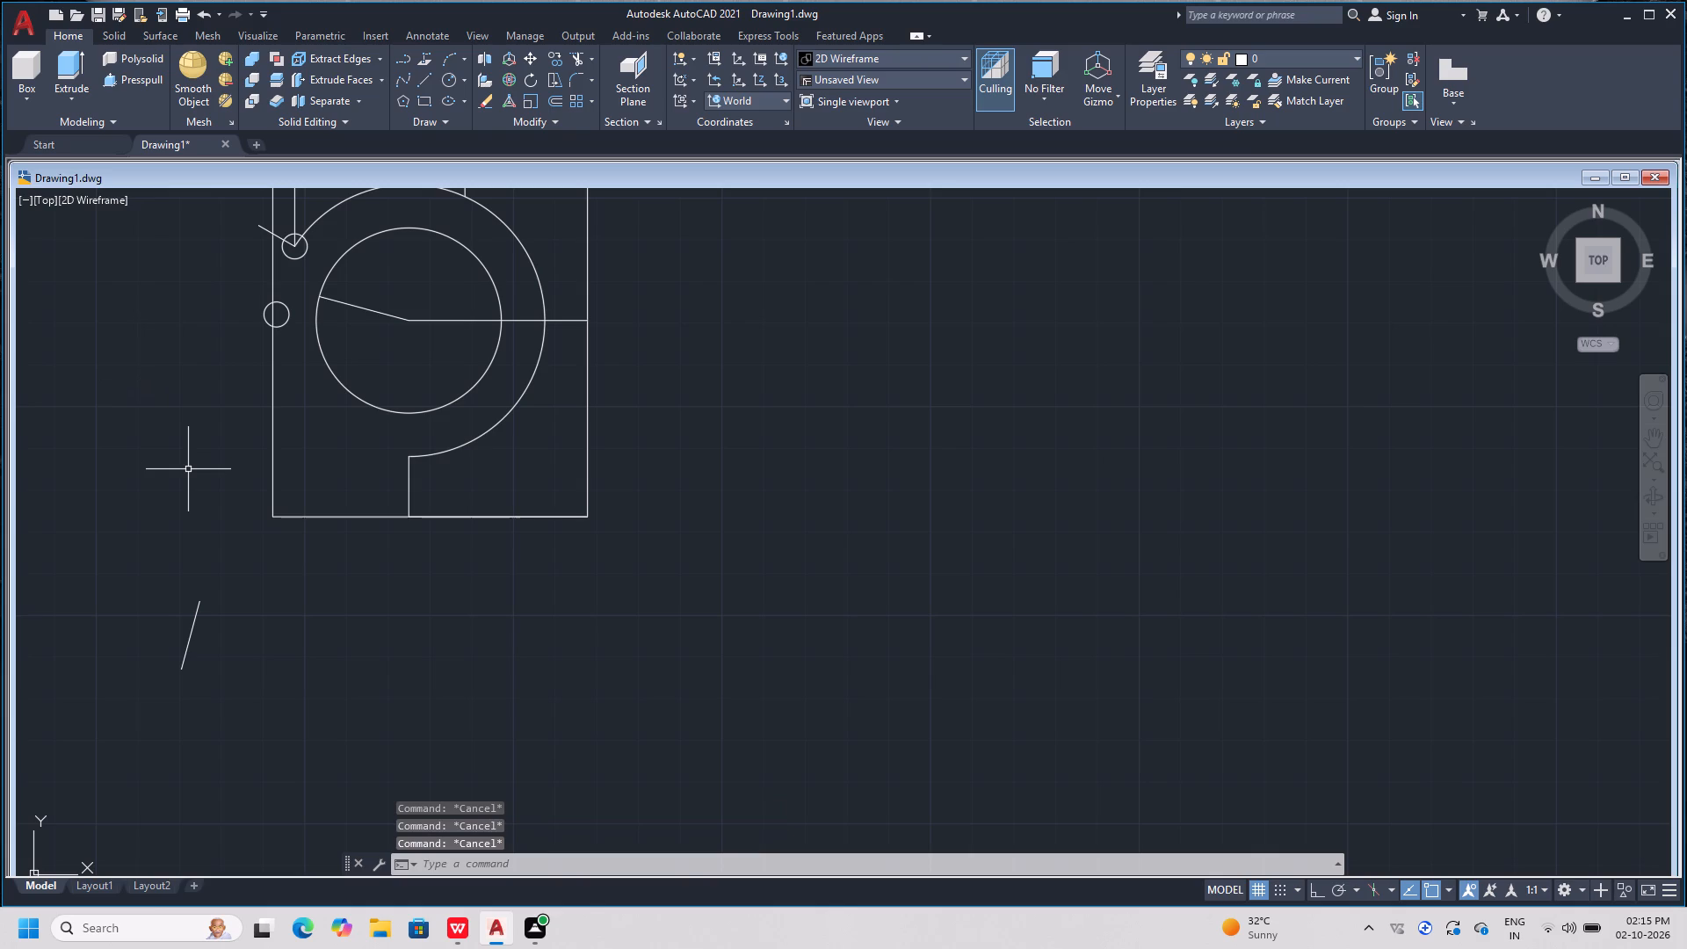
Delete the lower small circle on the left vertical line.
left_click(282, 322)
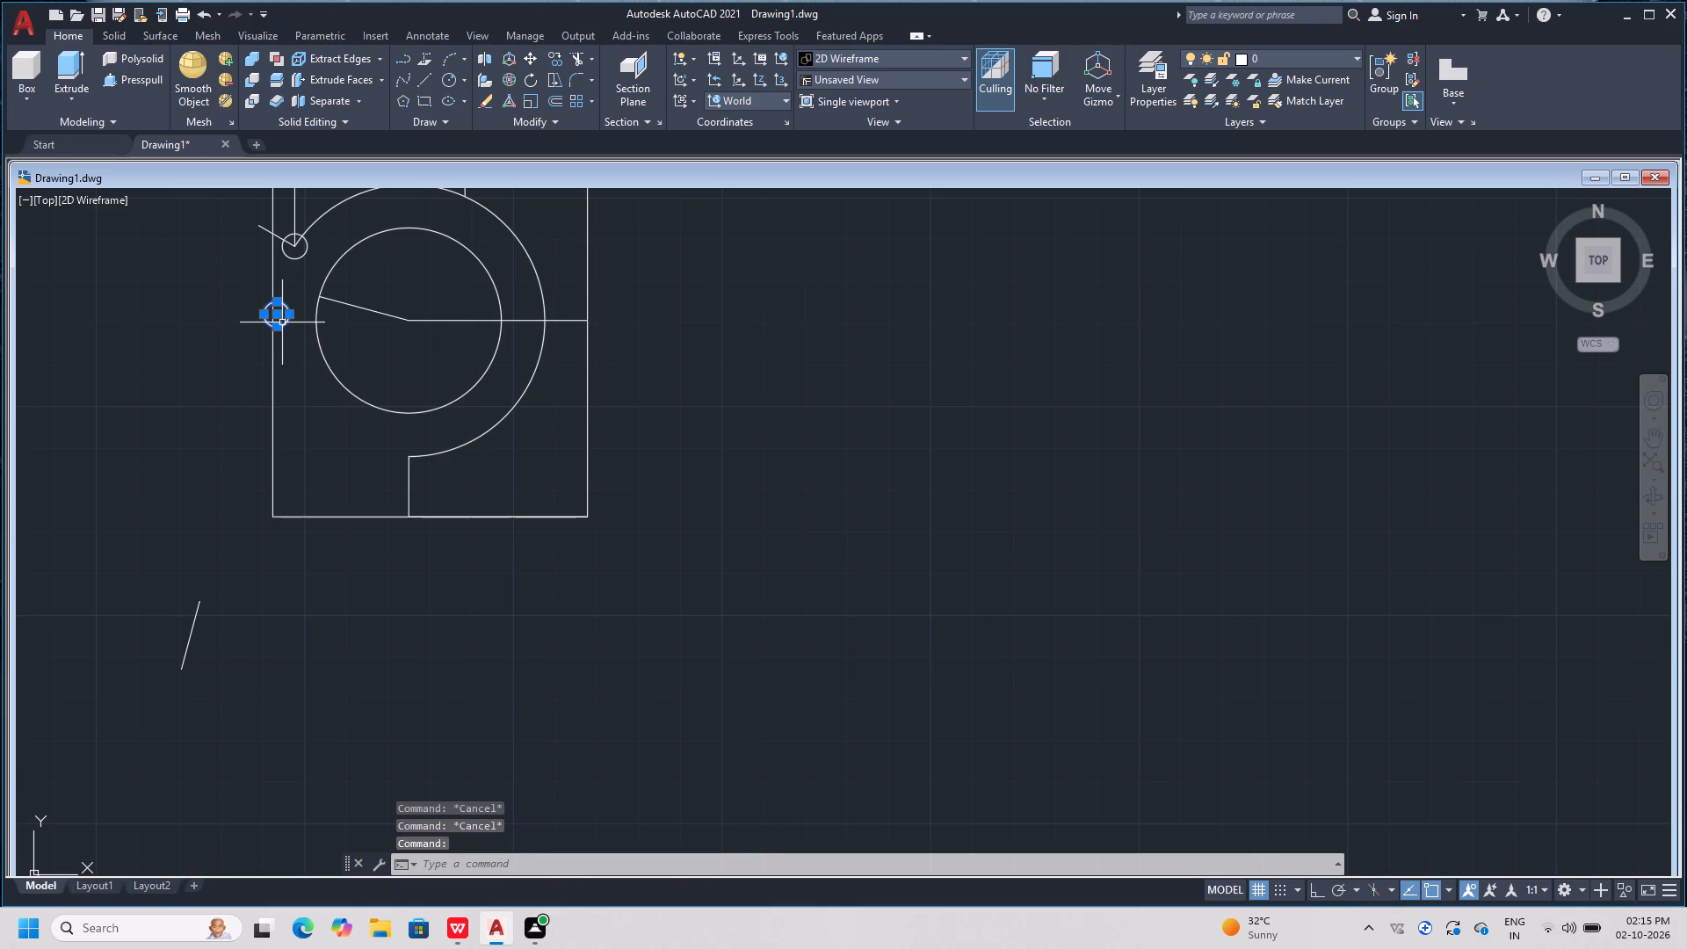
key("Delete")
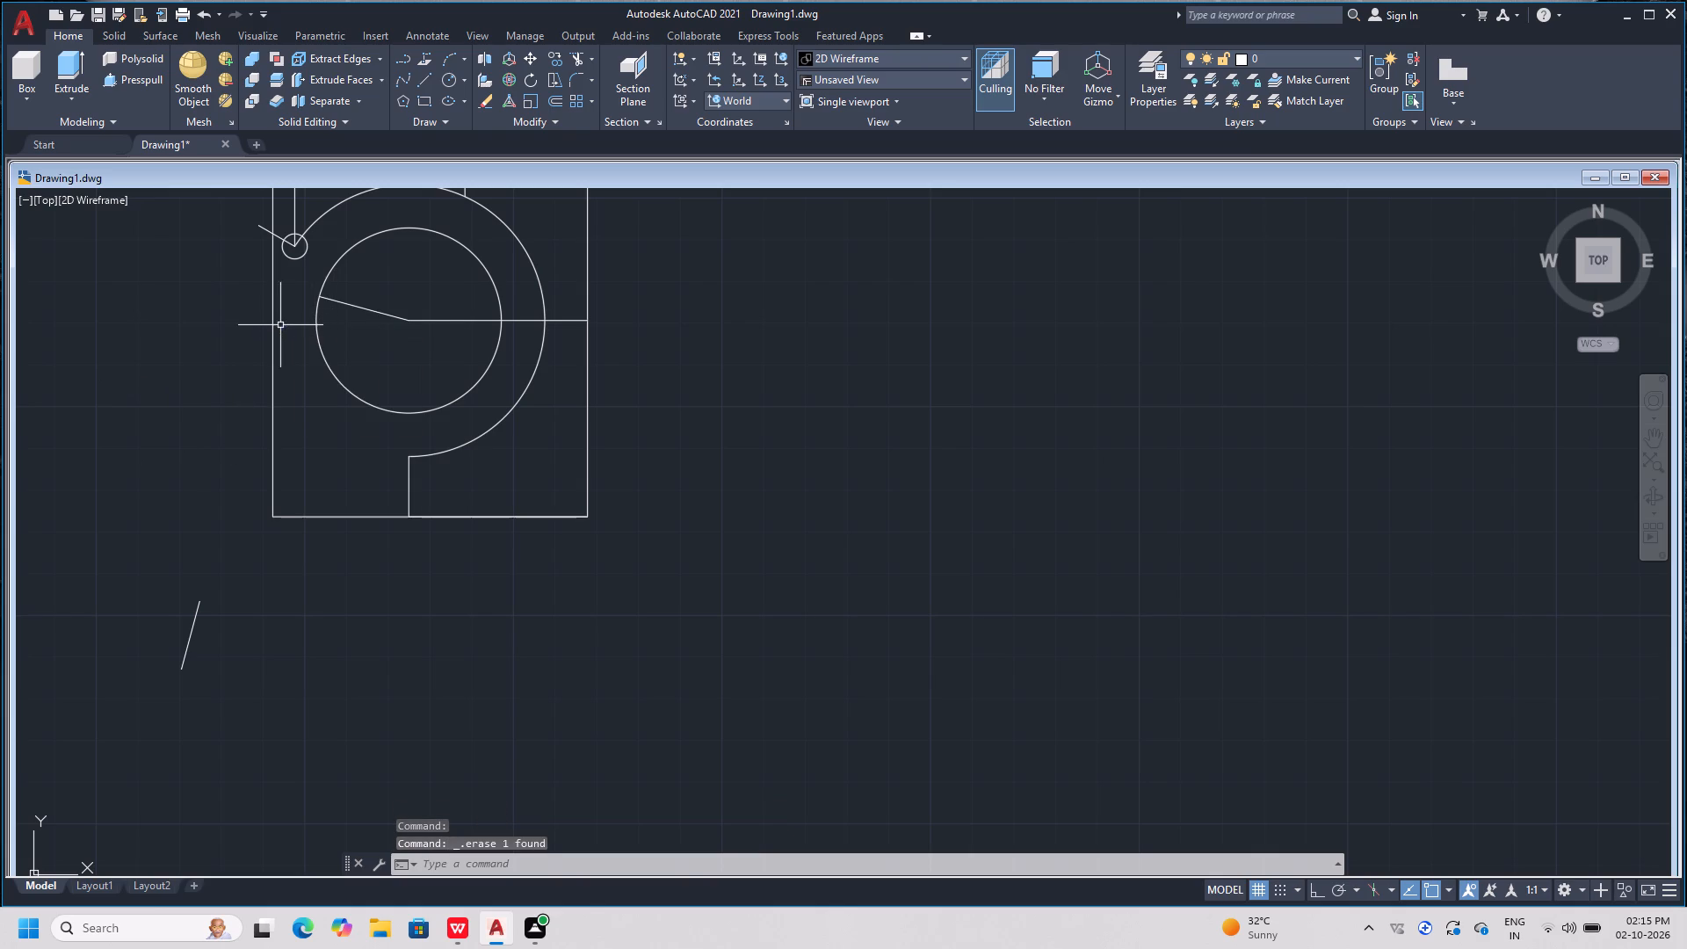
Draw a horizontal line about 49.5 units long at 180° from the large circle's centre past the left vertical line.
type("l")
key("space")
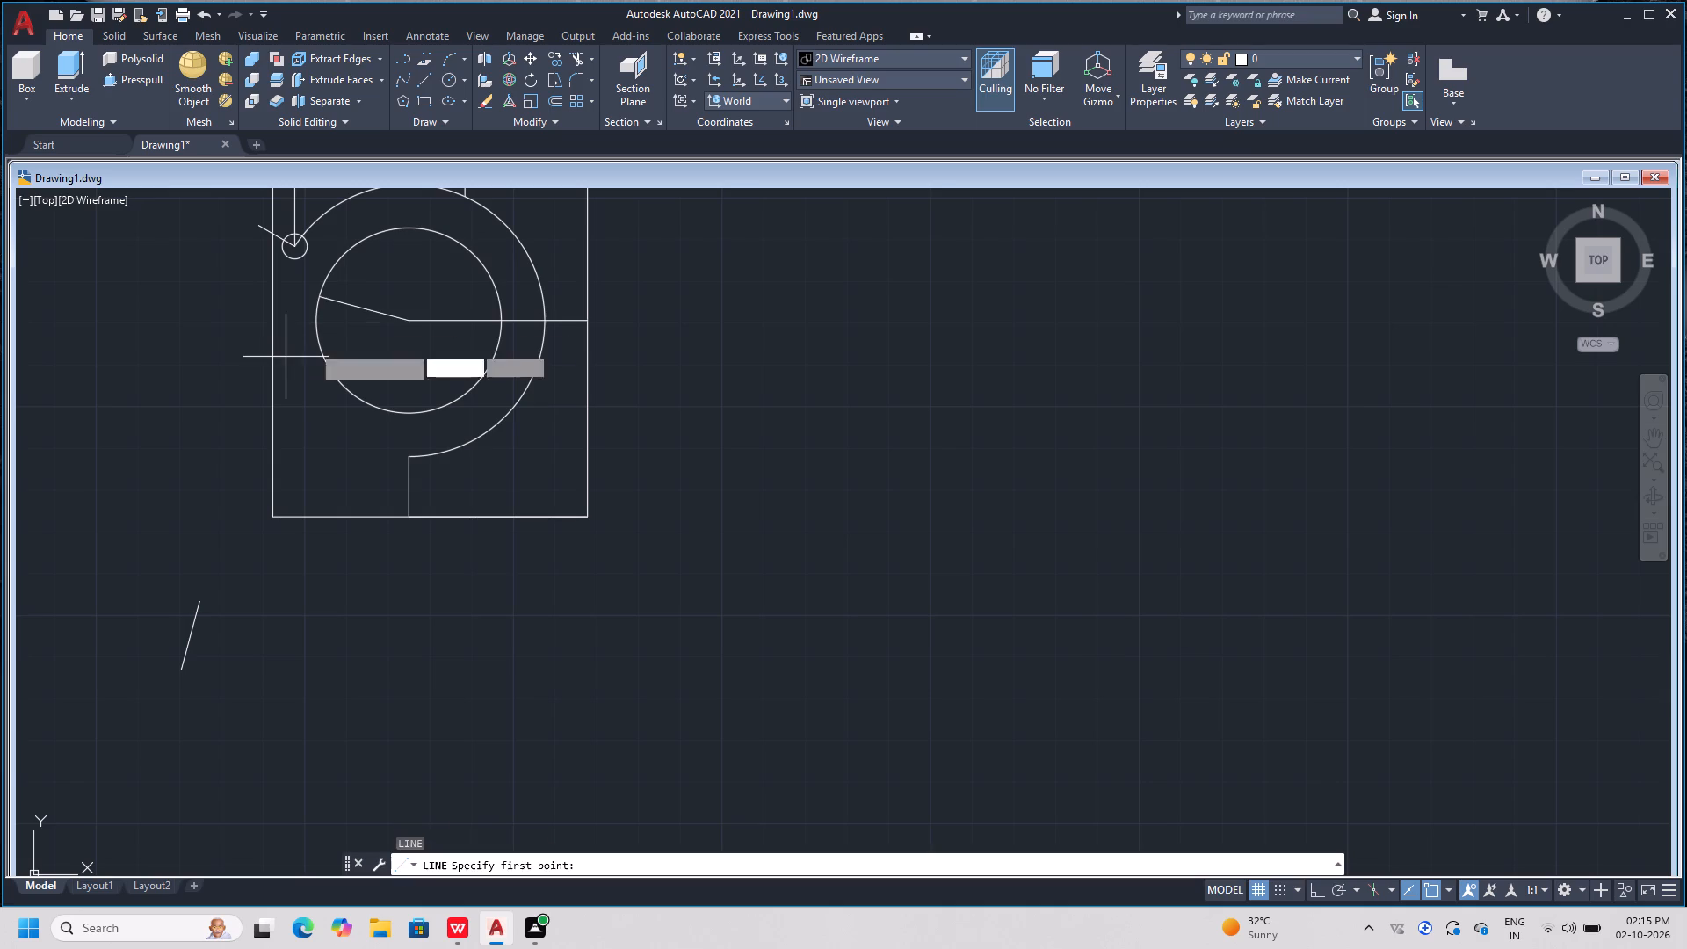
left_click(412, 322)
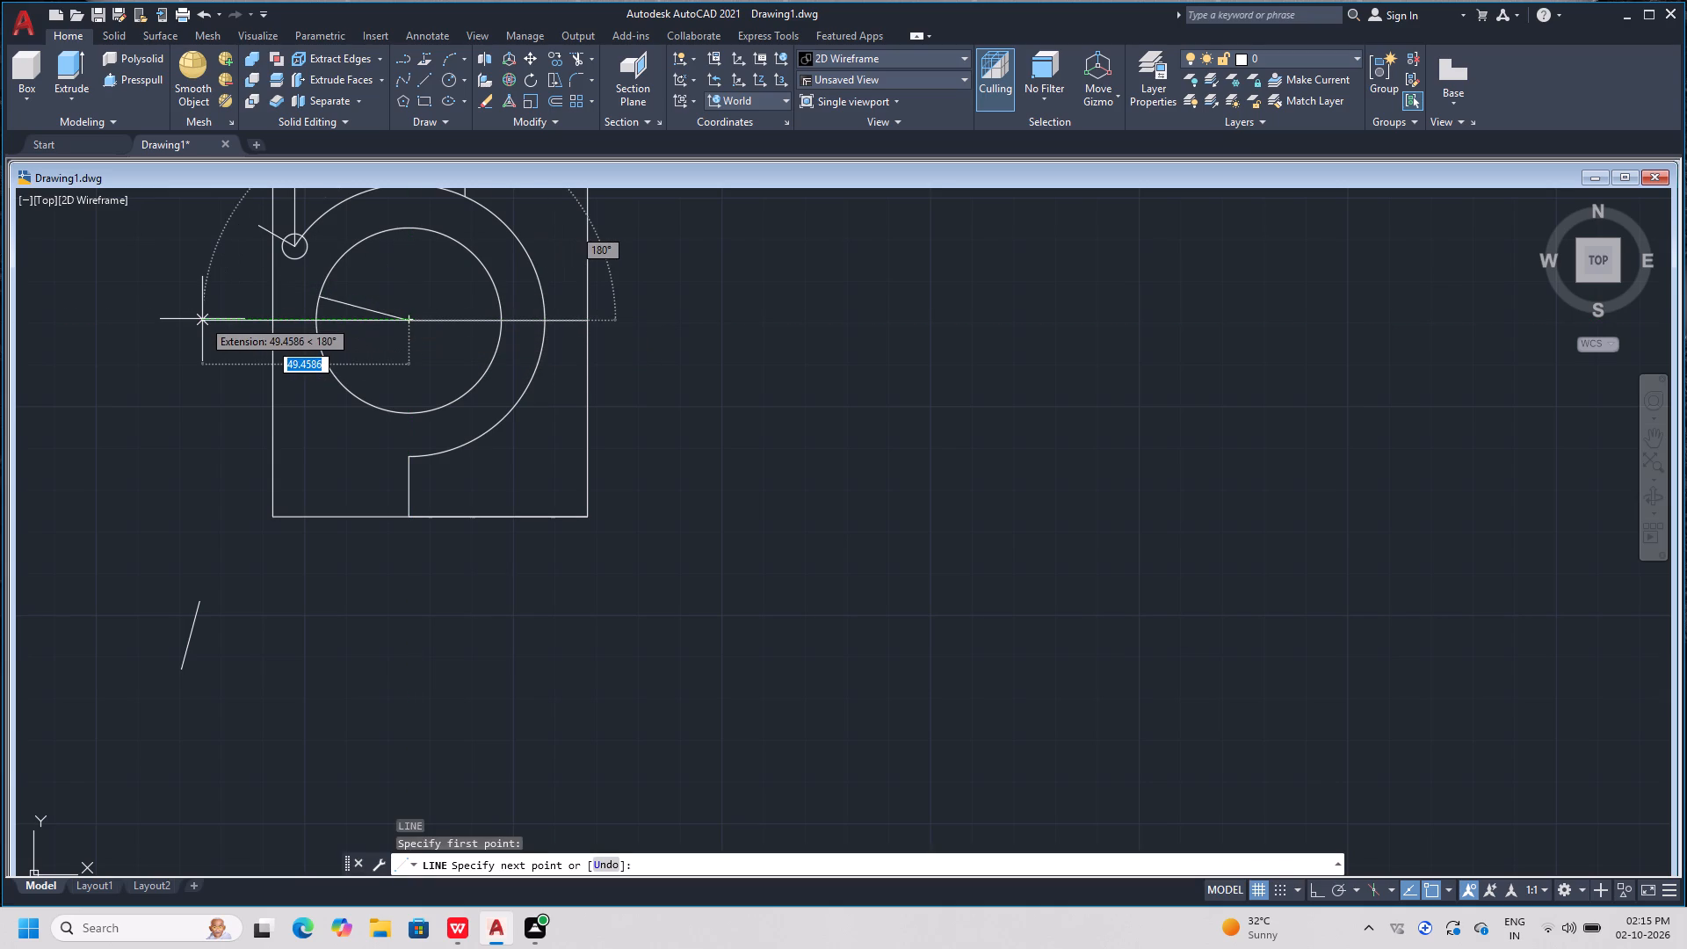
left_click(202, 319)
key("space")
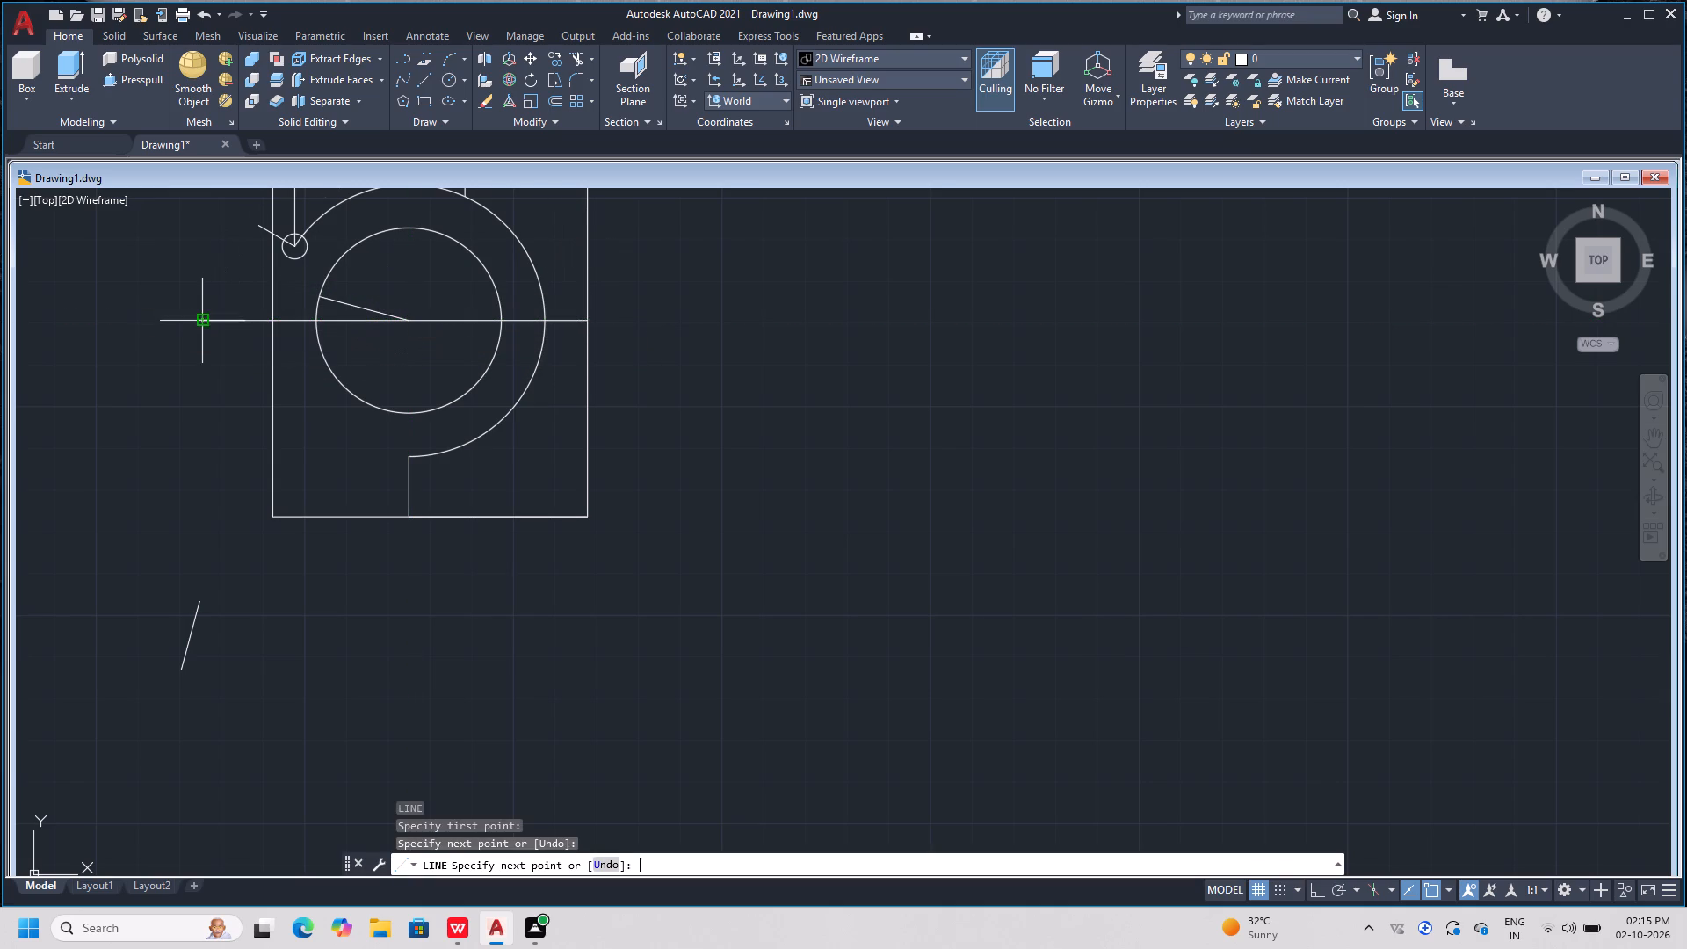
Draw a line about 57.7 units long at about 175° from the large circle's centre, crossing the left vertical line.
key("space")
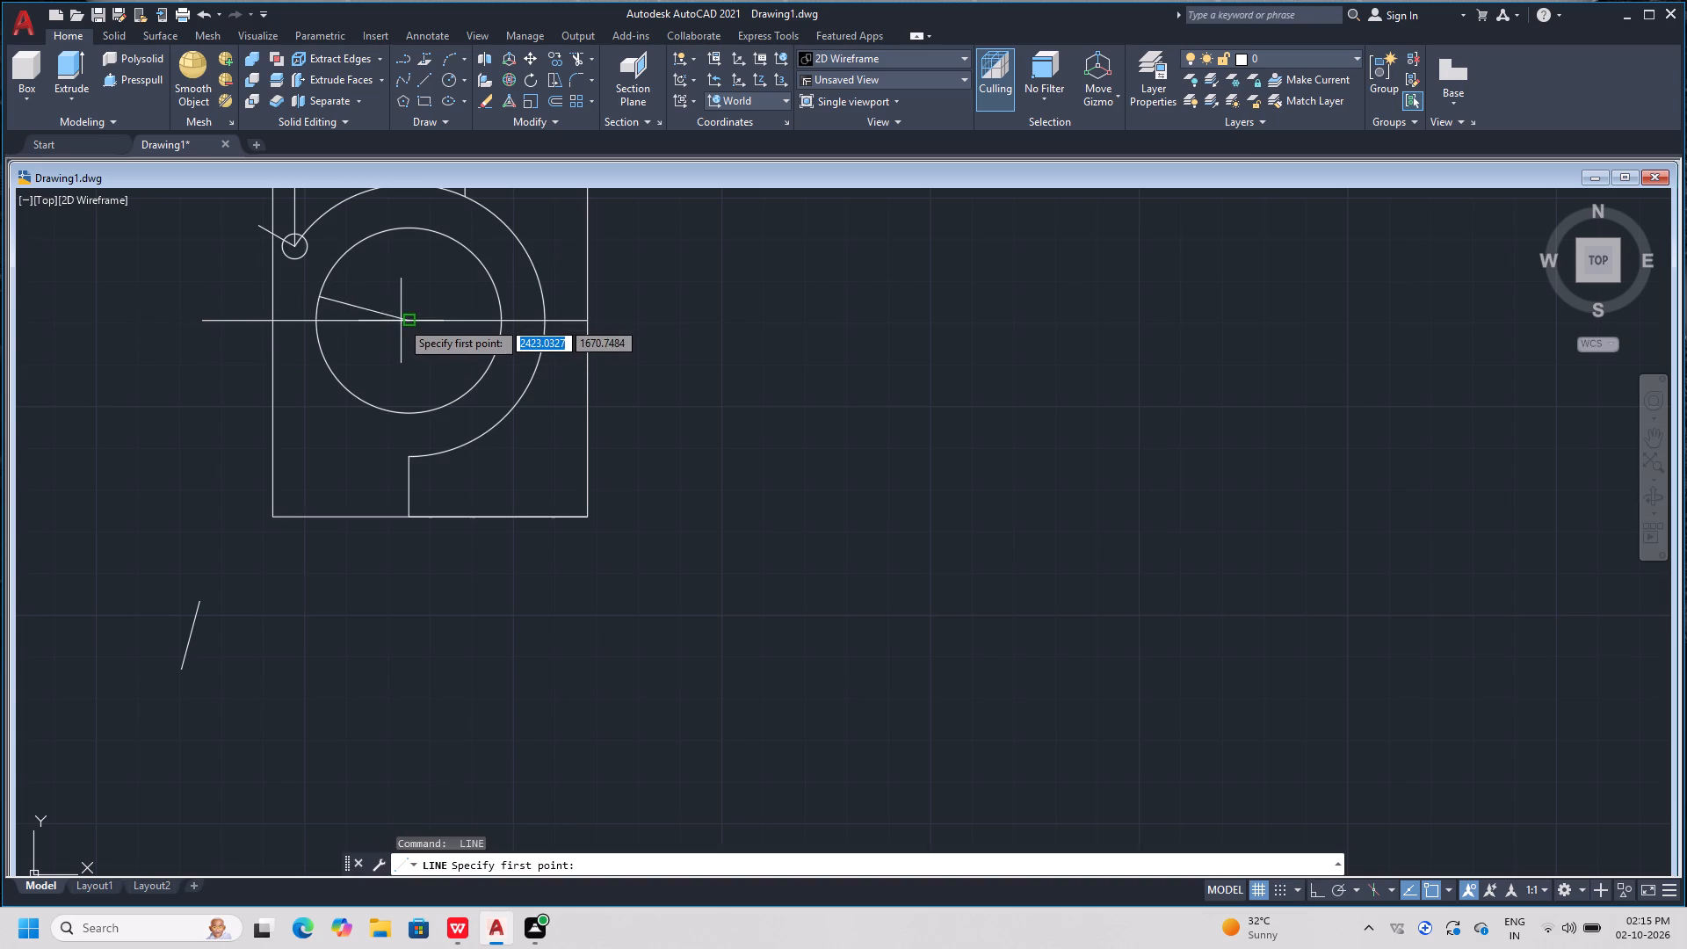
left_click(406, 322)
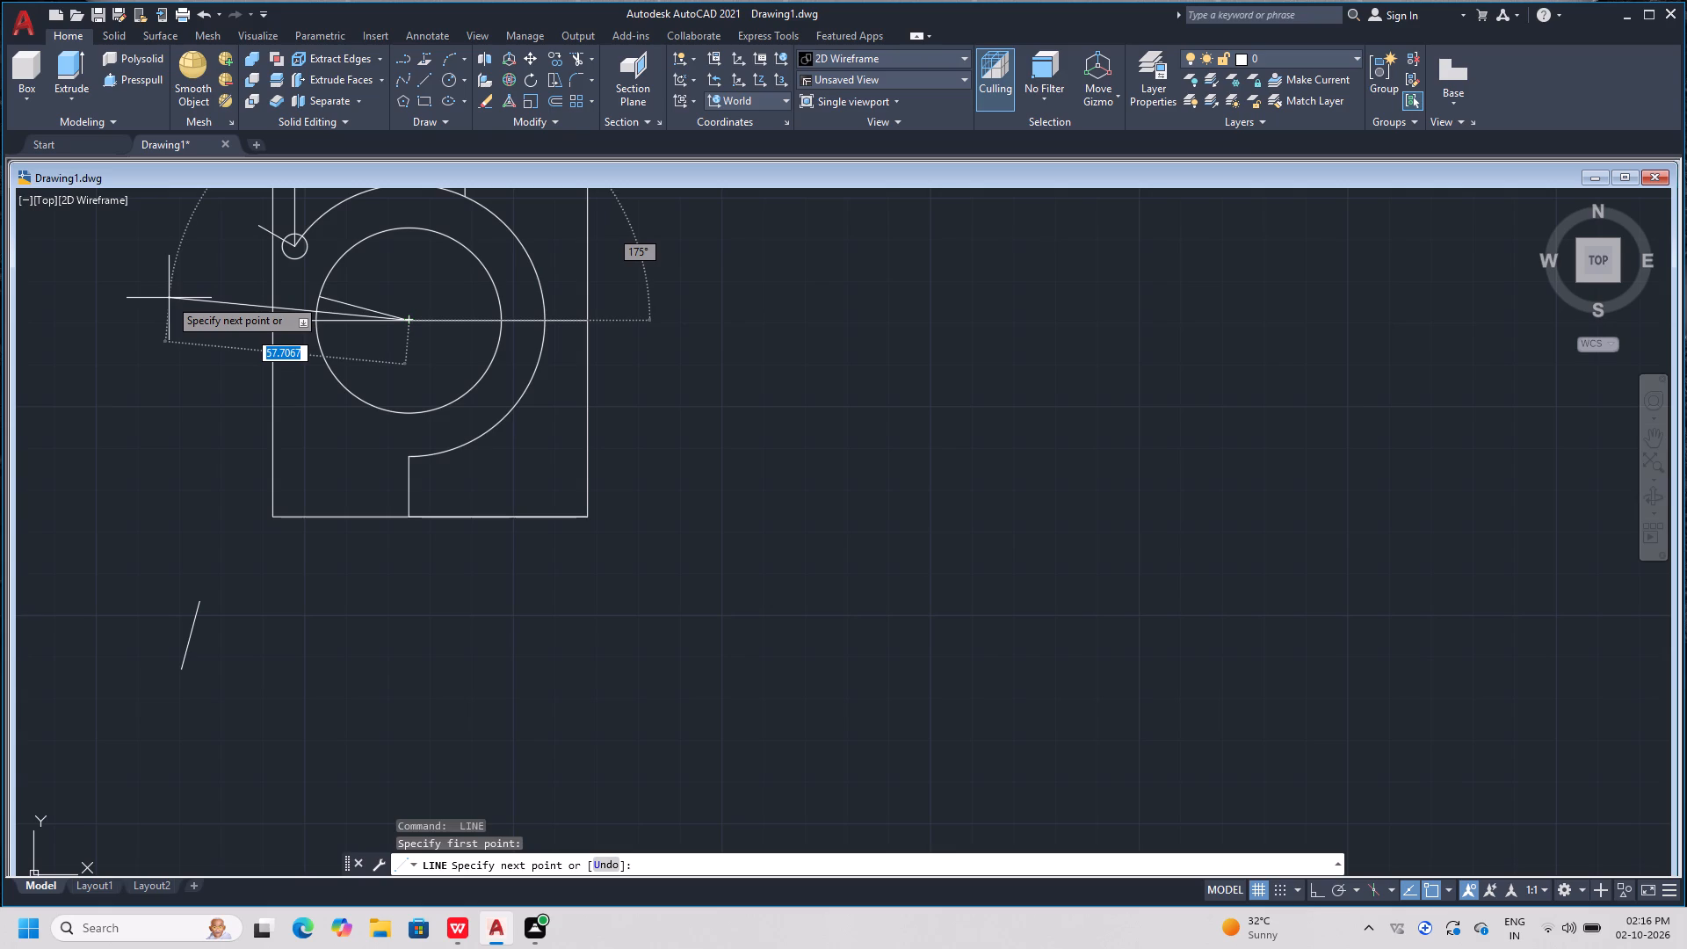
left_click(169, 298)
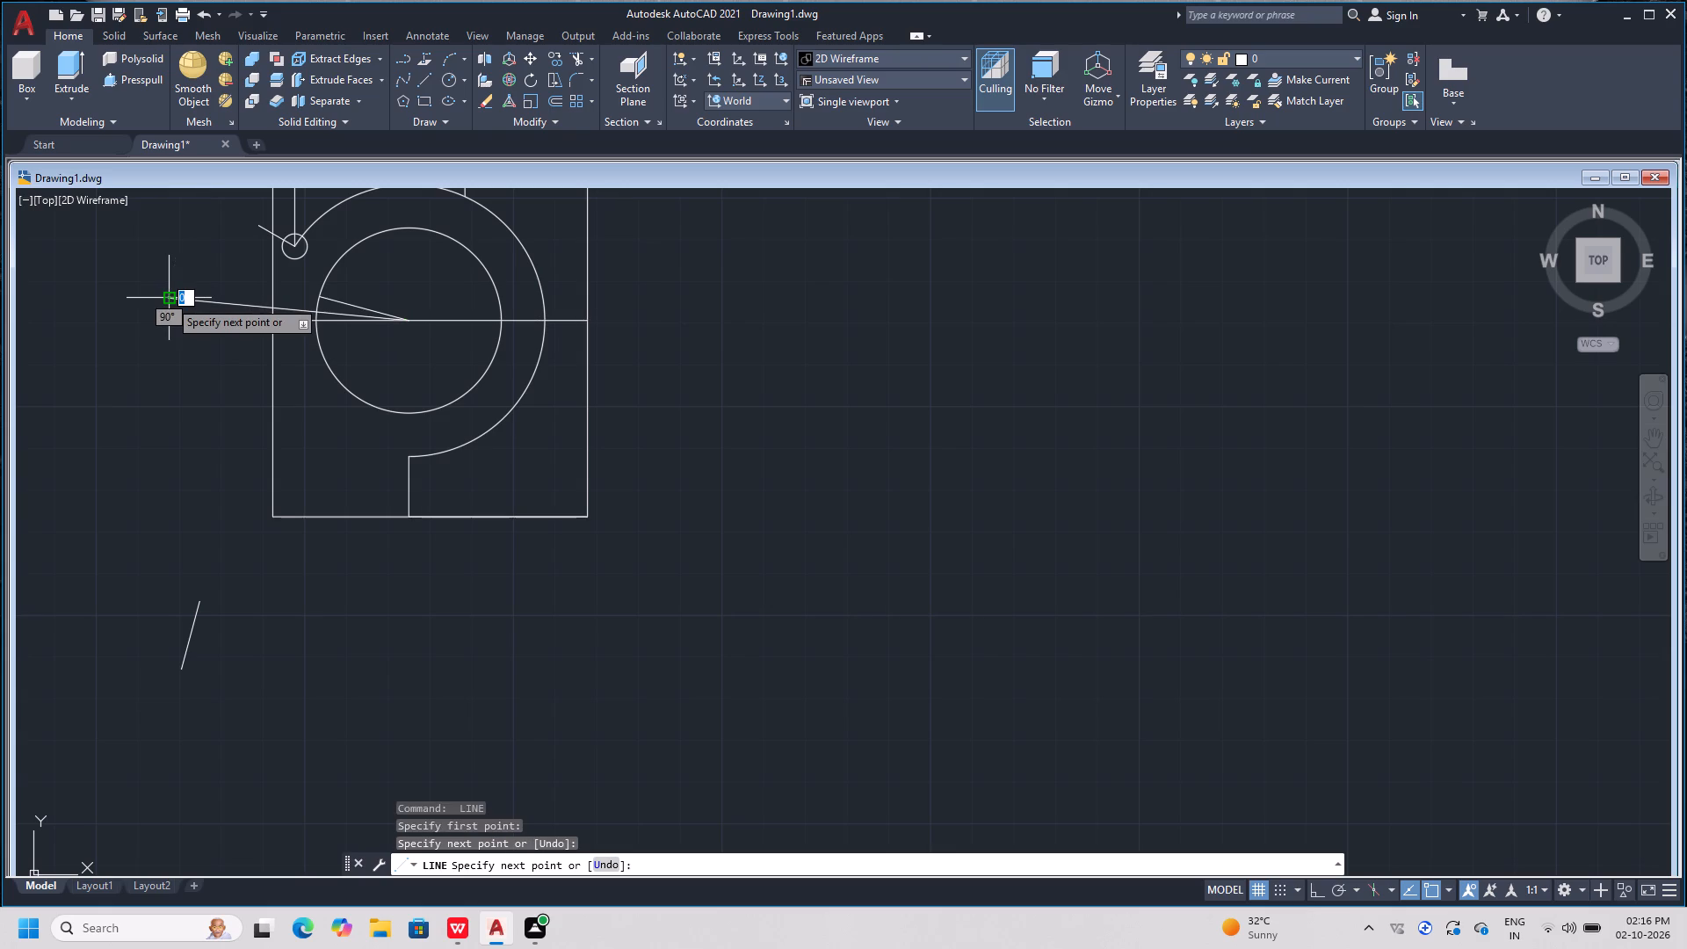
key("space")
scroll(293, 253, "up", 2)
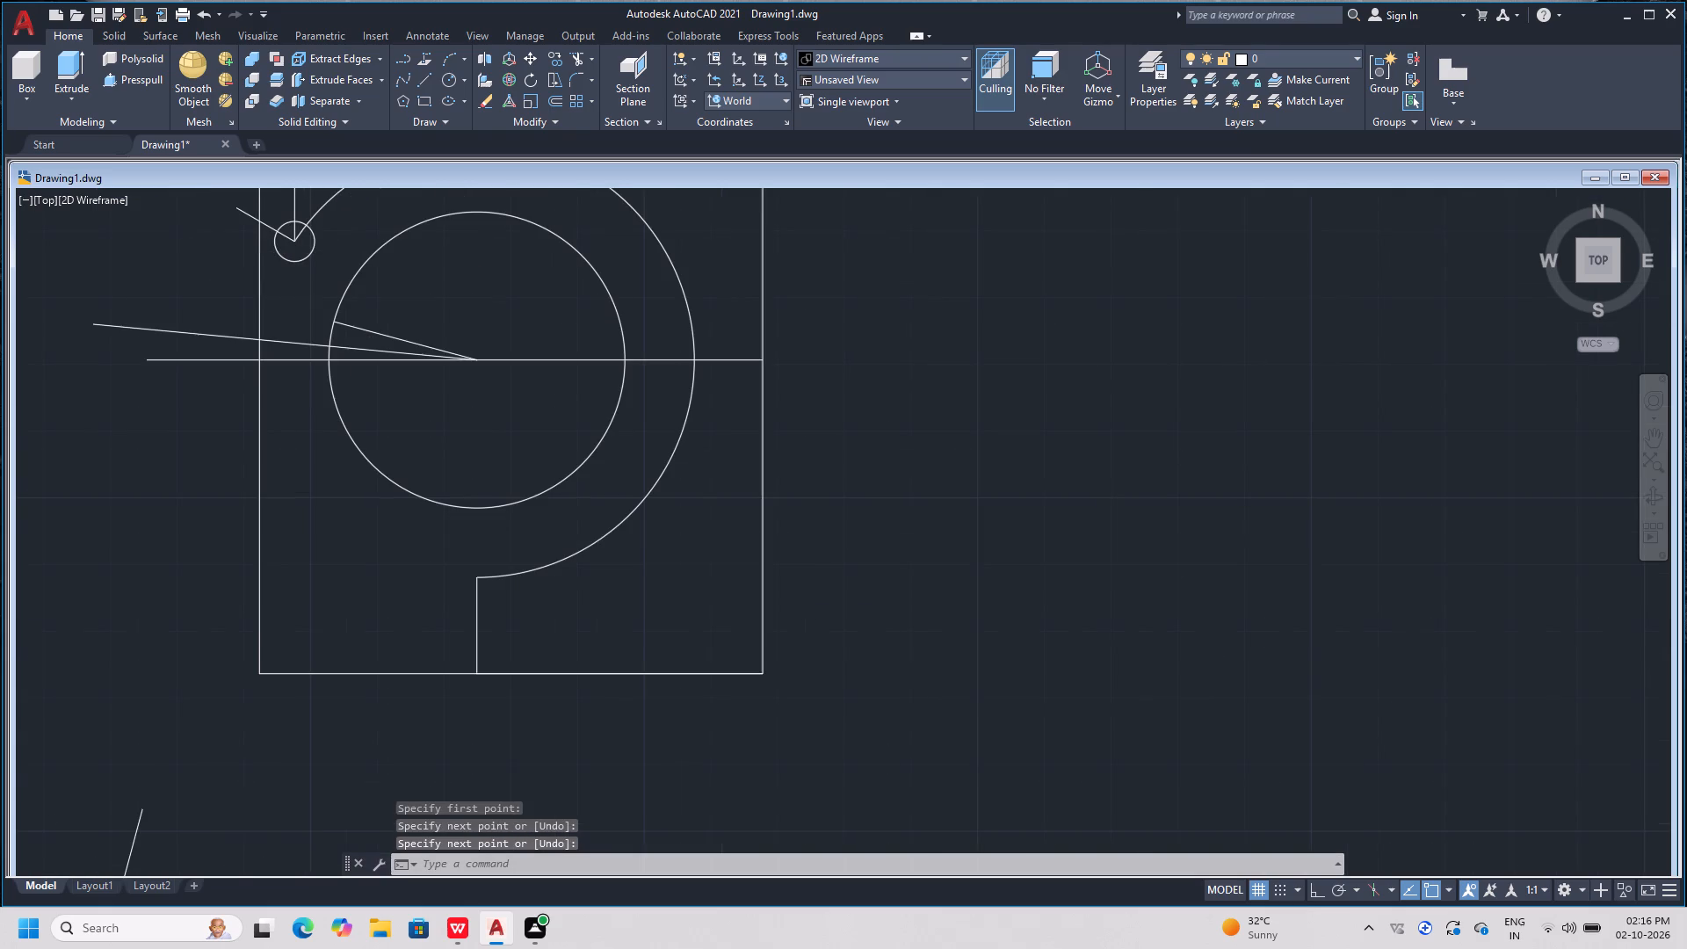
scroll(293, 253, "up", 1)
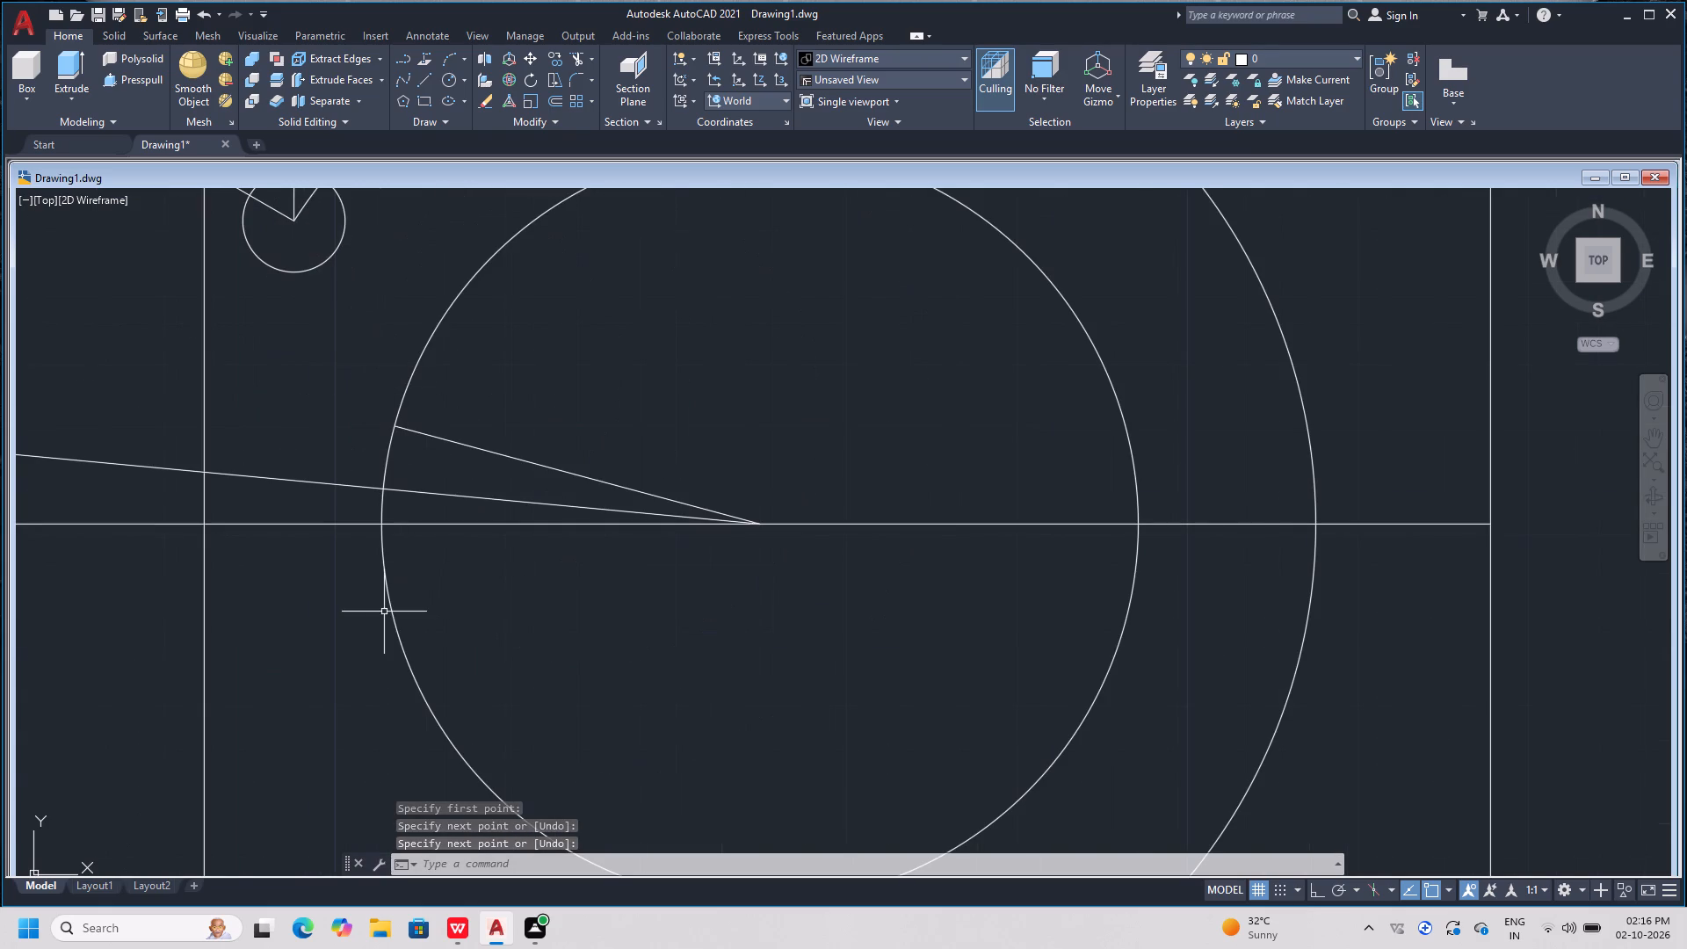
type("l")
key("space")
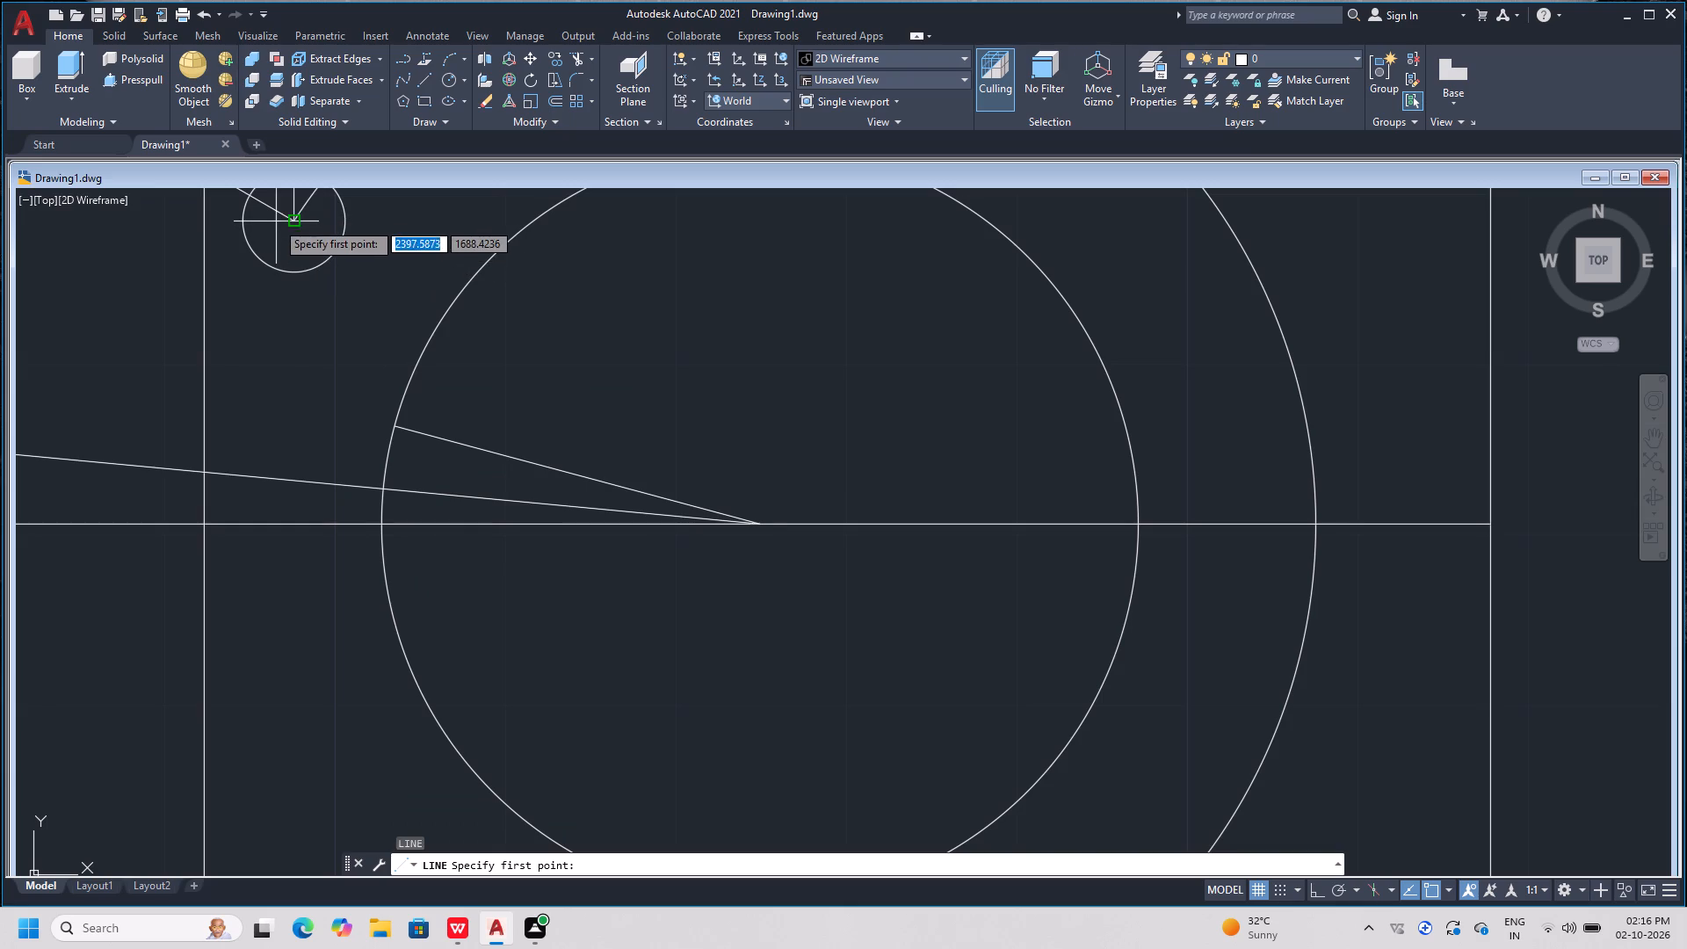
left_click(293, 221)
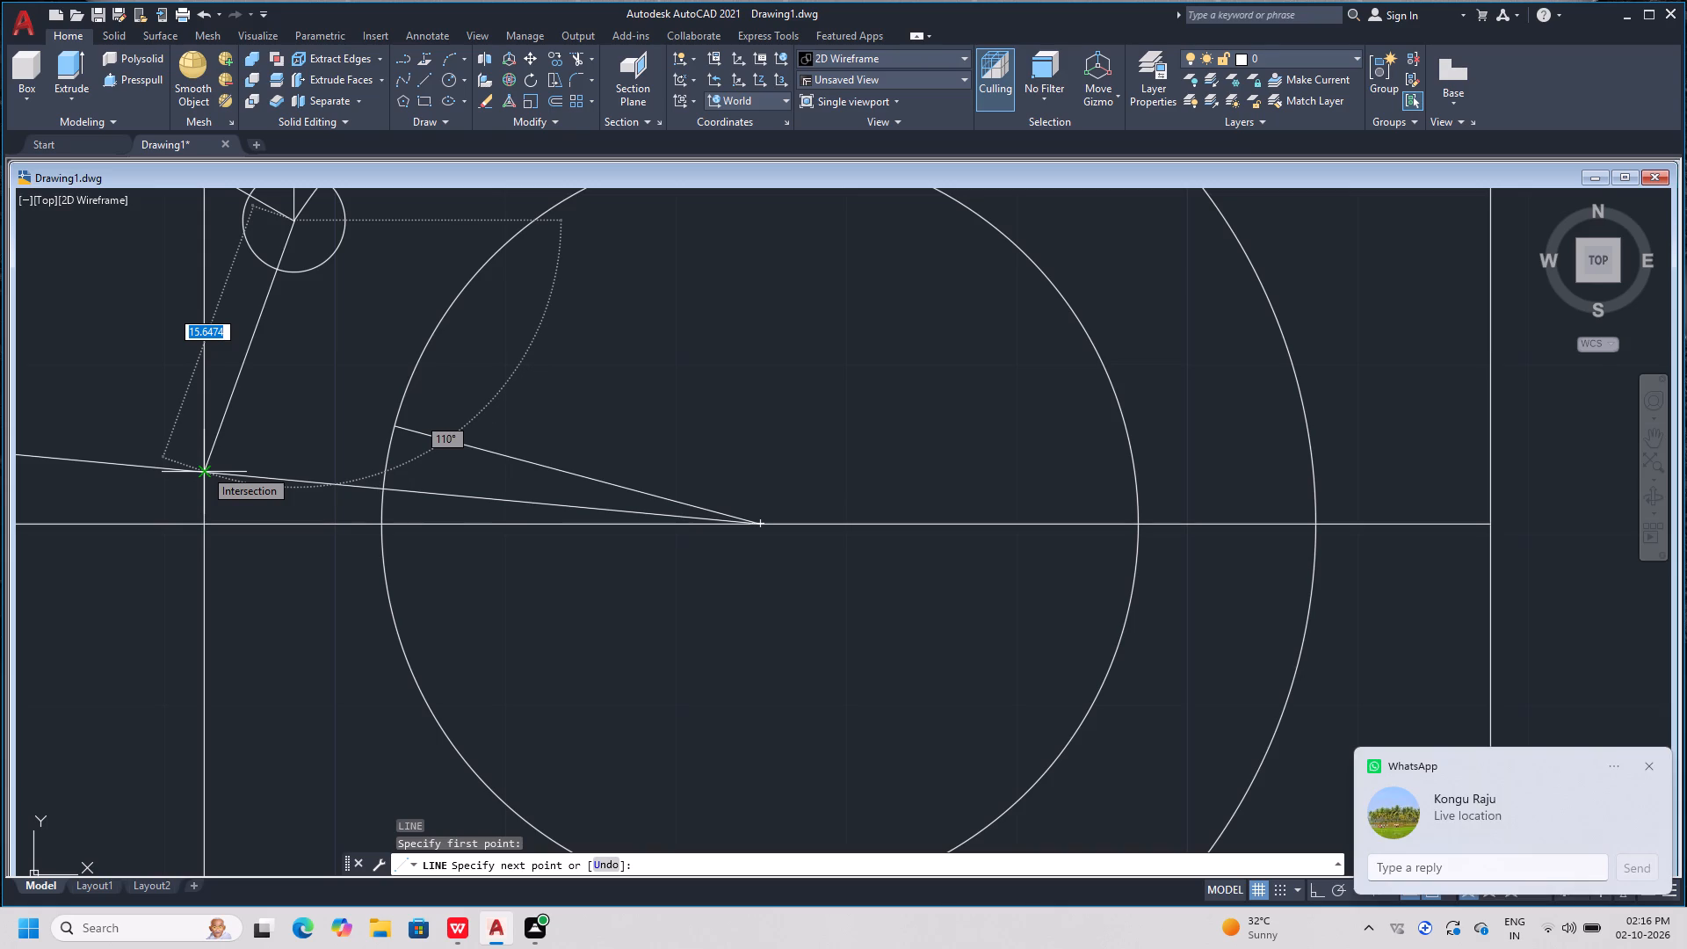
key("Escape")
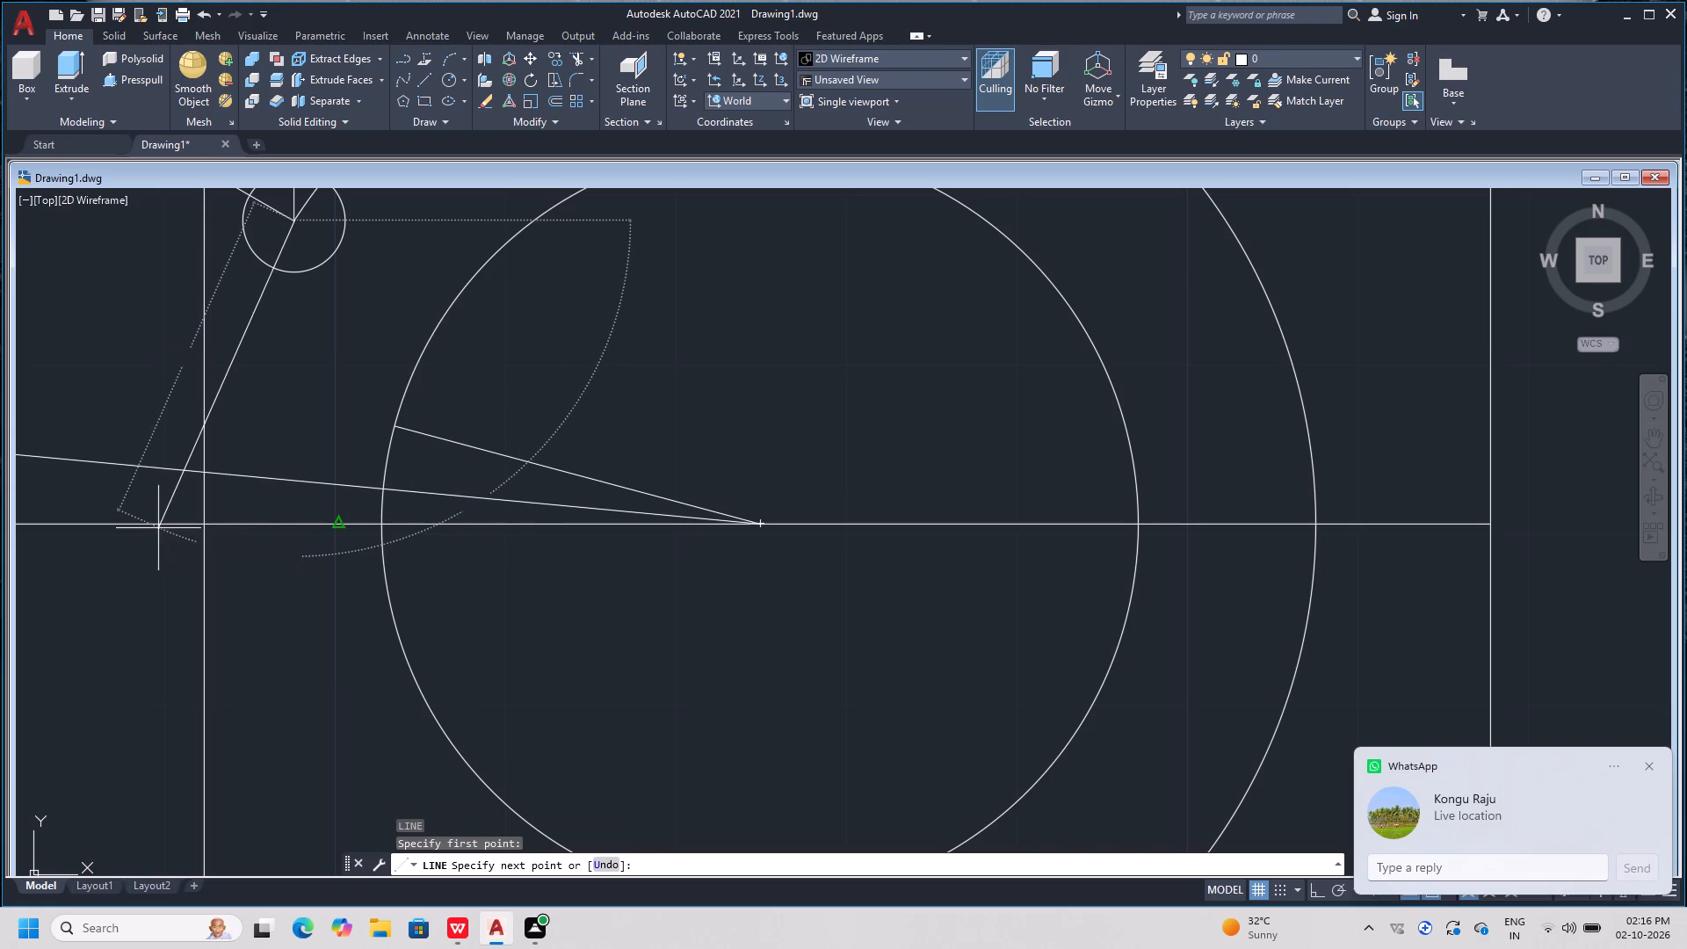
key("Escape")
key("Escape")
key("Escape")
Draw a line about 39.8 units long at about 177° from the large circle's centre, between the horizontal and 175° lines.
key("l")
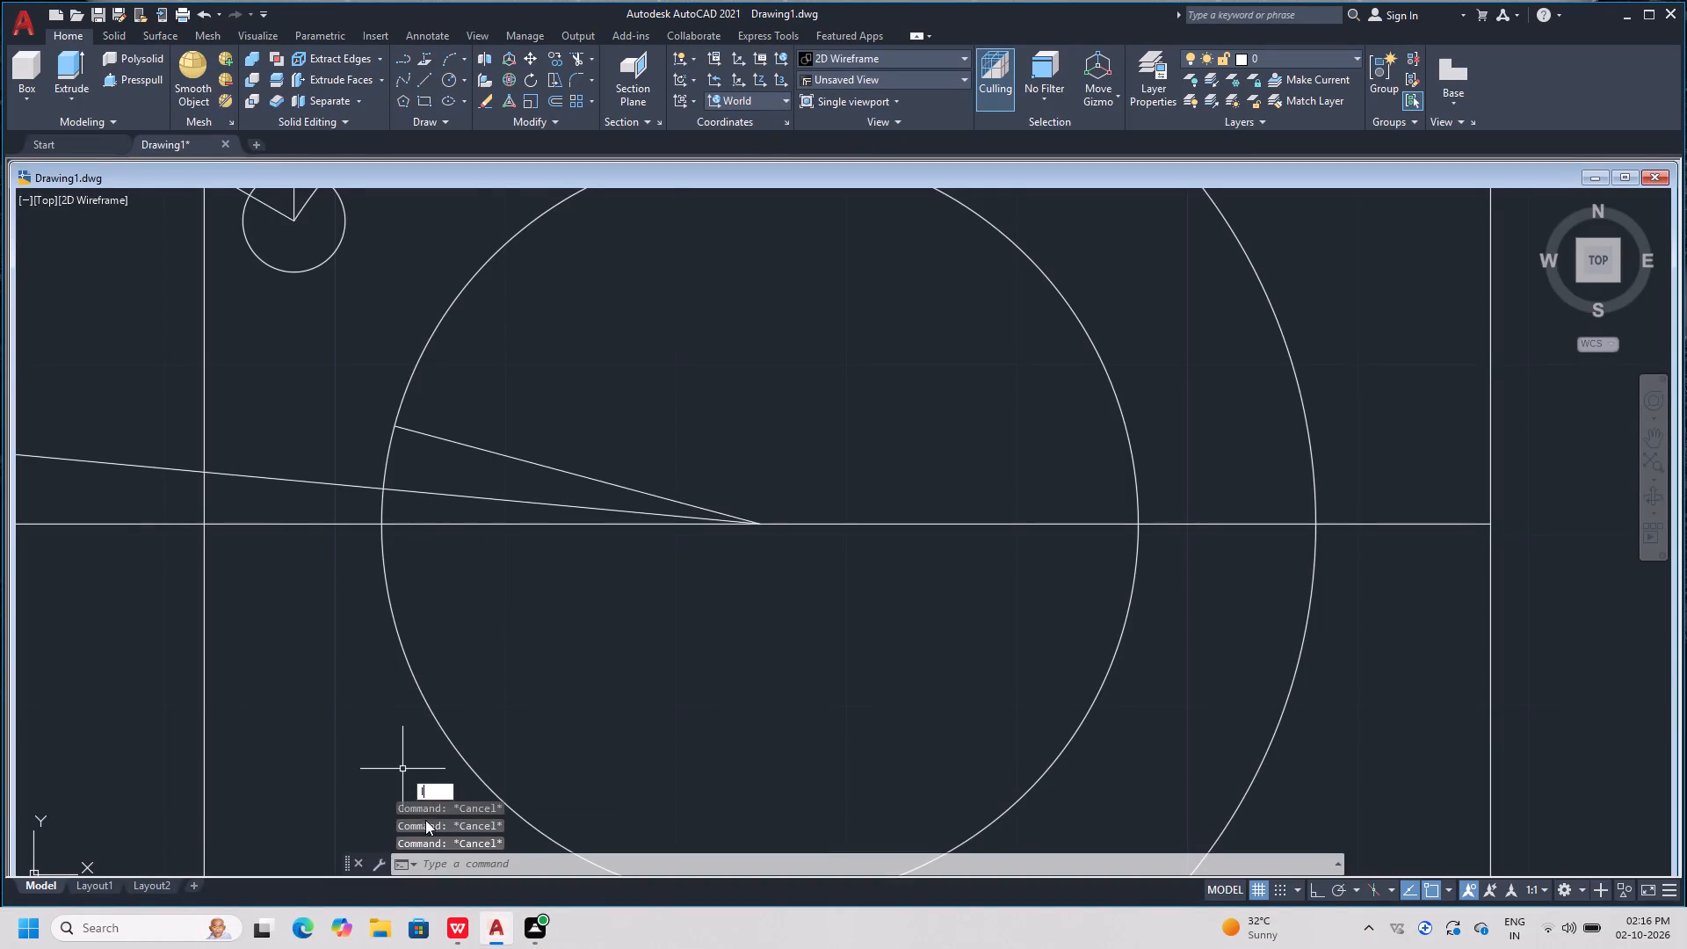
key("space")
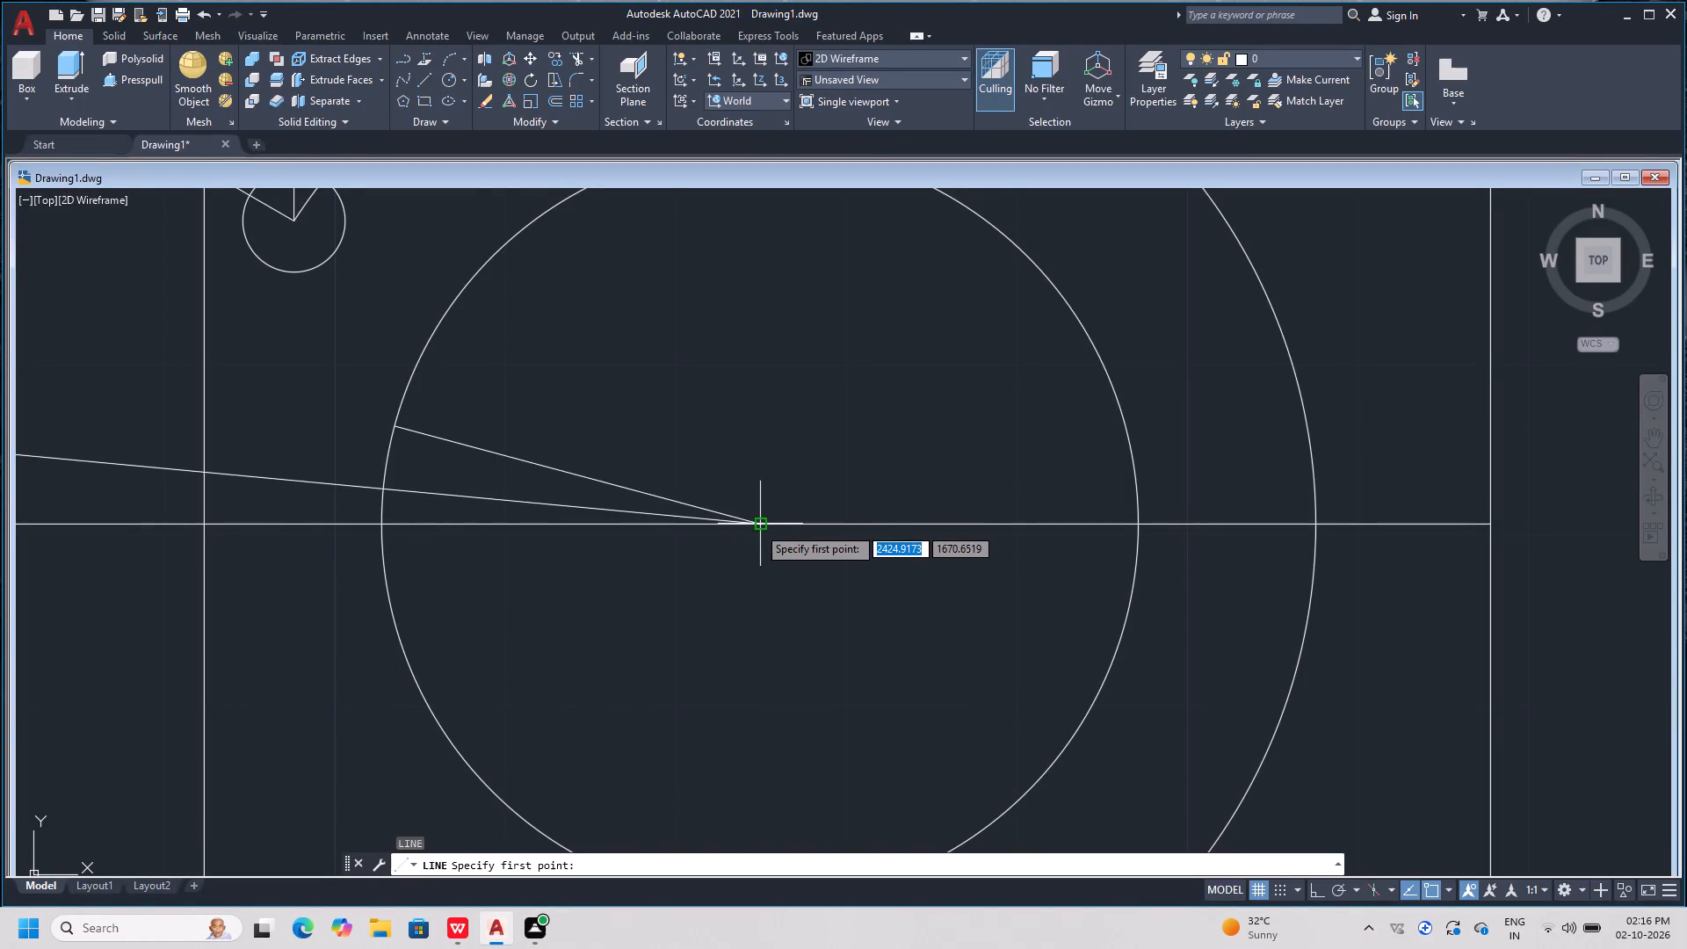
left_click(758, 526)
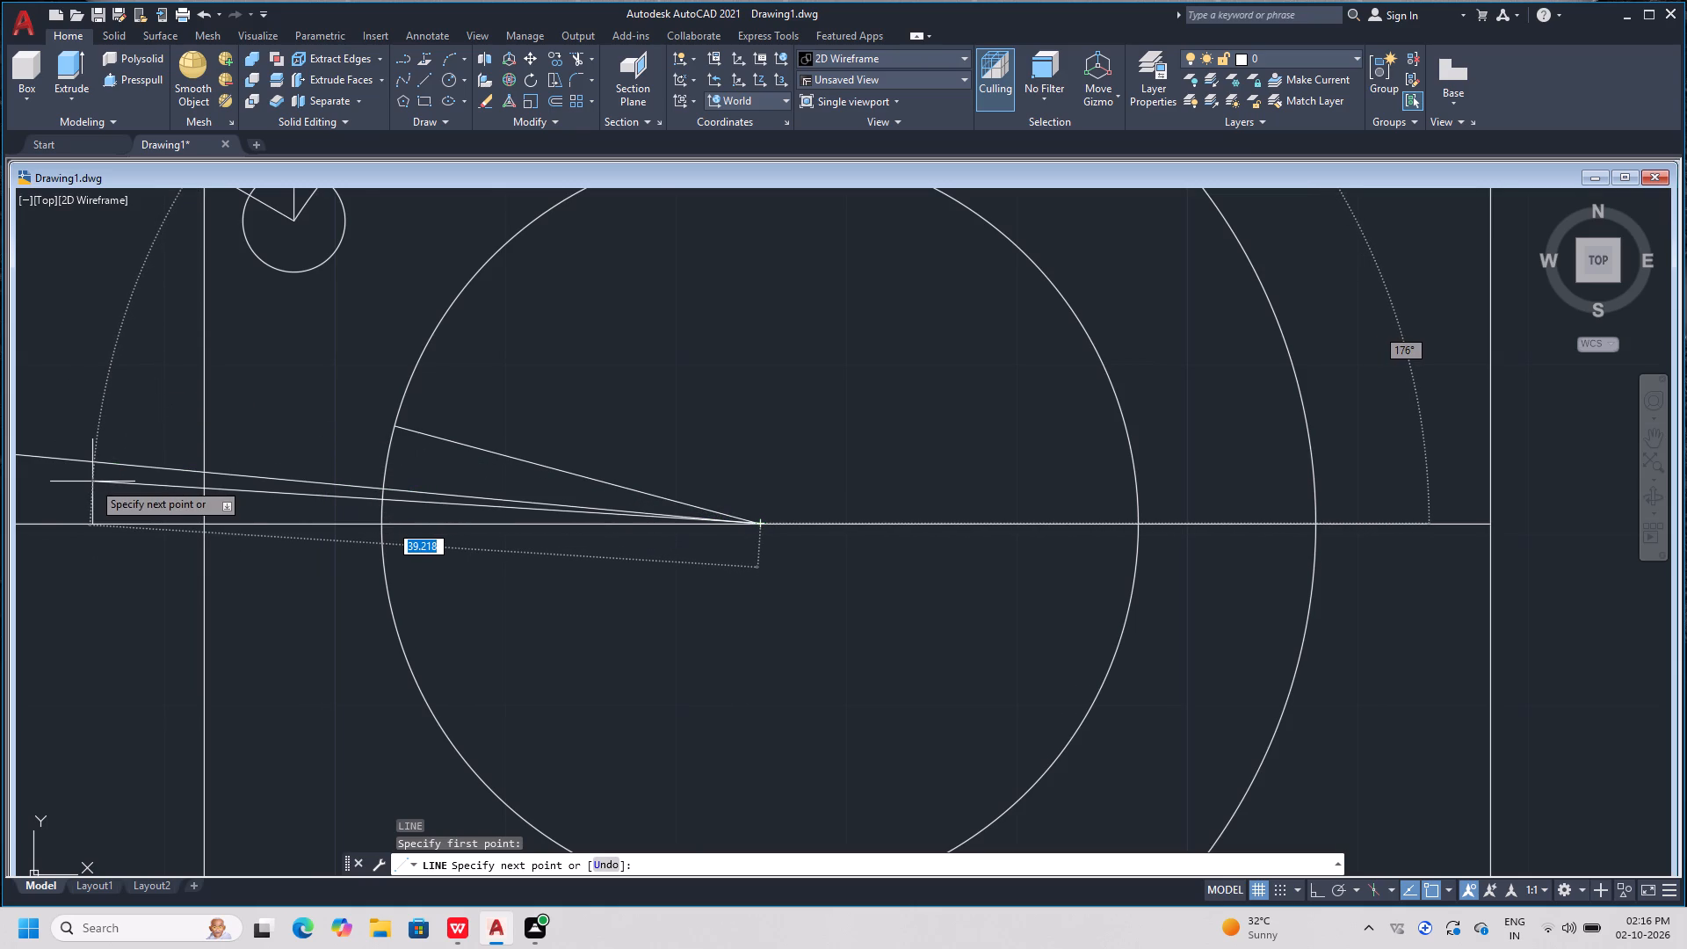
scroll(92, 482, "down", 2)
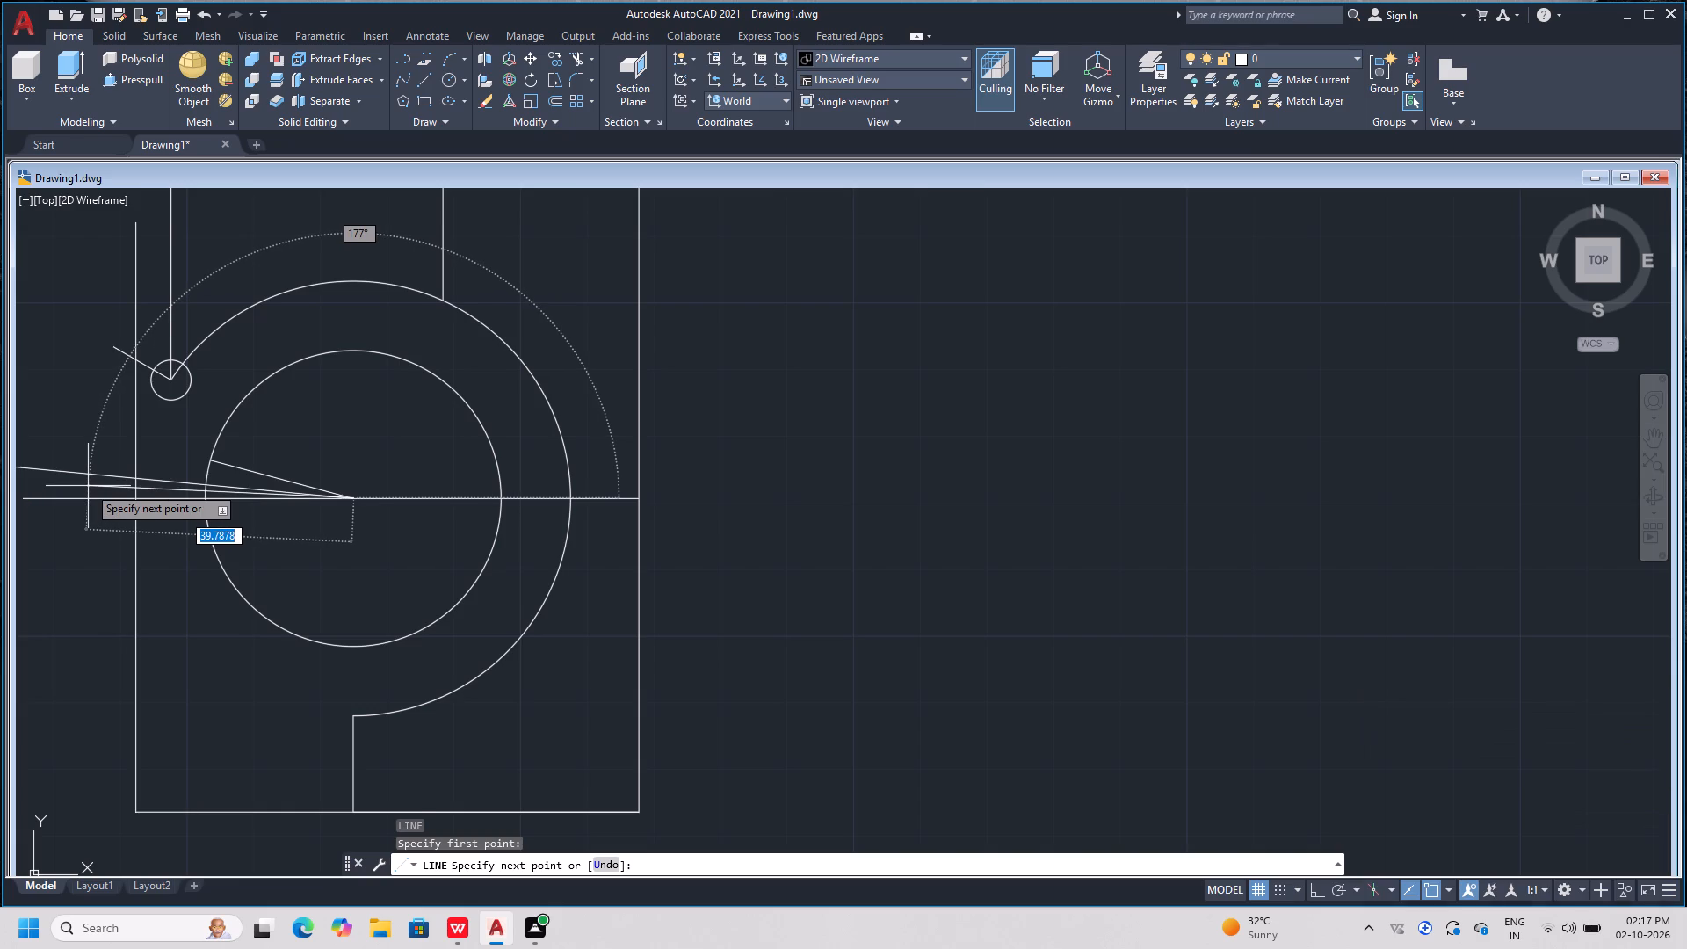
left_click(88, 486)
scroll(88, 486, "down", 3)
scroll(88, 486, "up", 1)
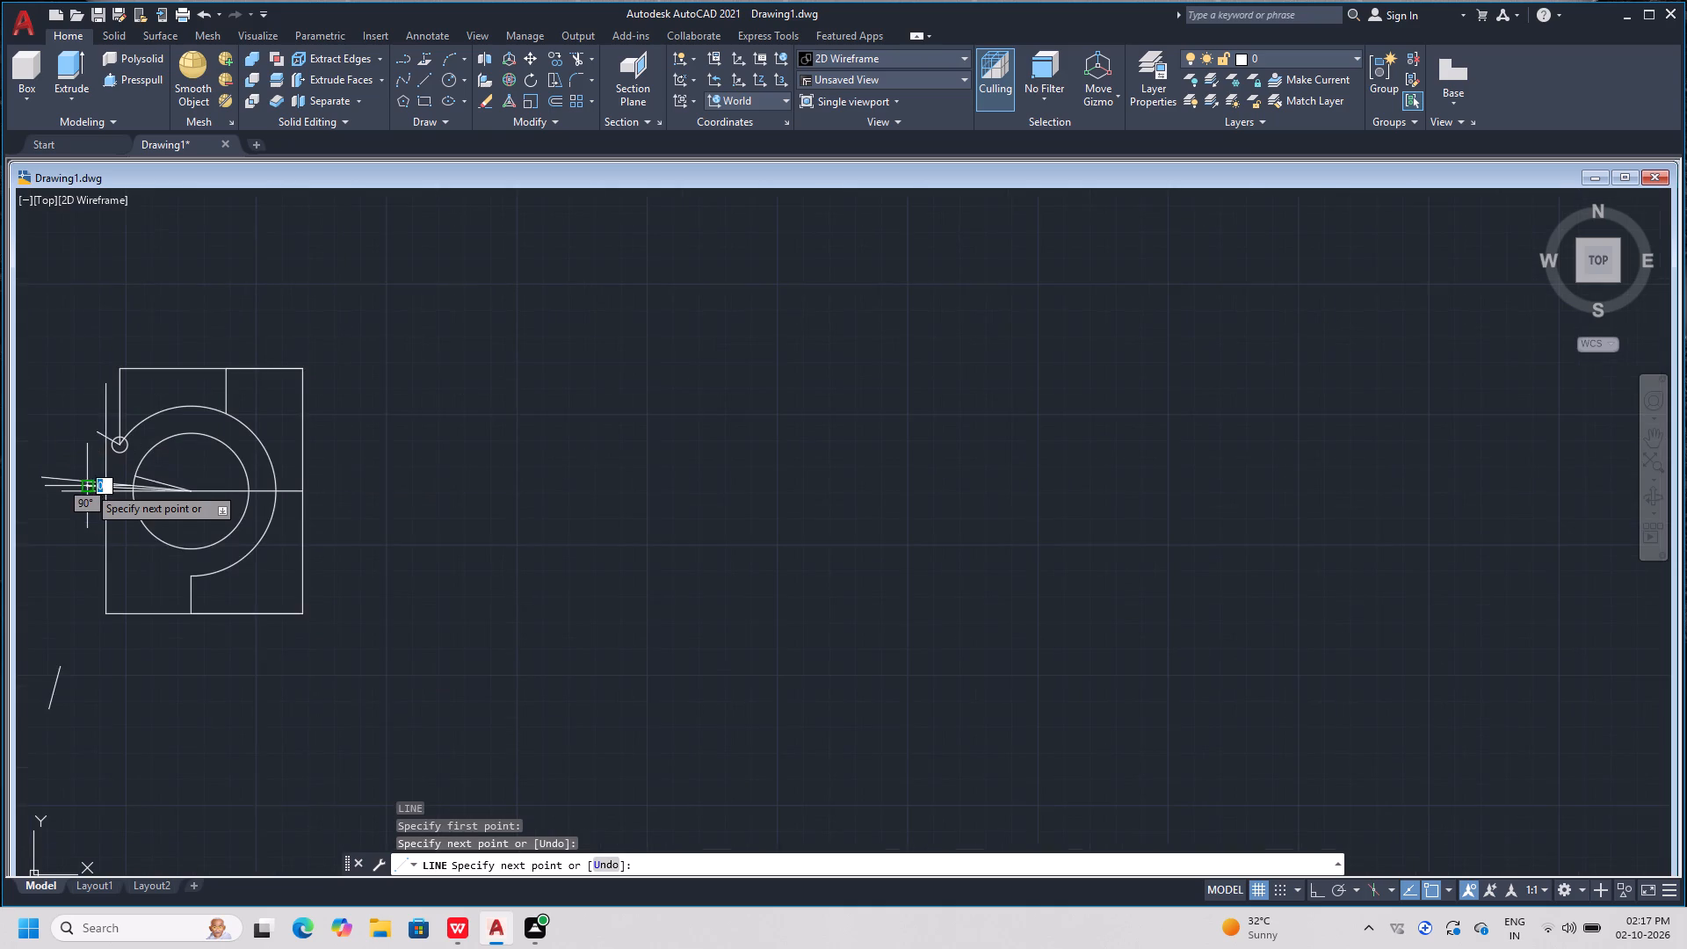
scroll(88, 486, "up", 8)
scroll(88, 485, "down", 2)
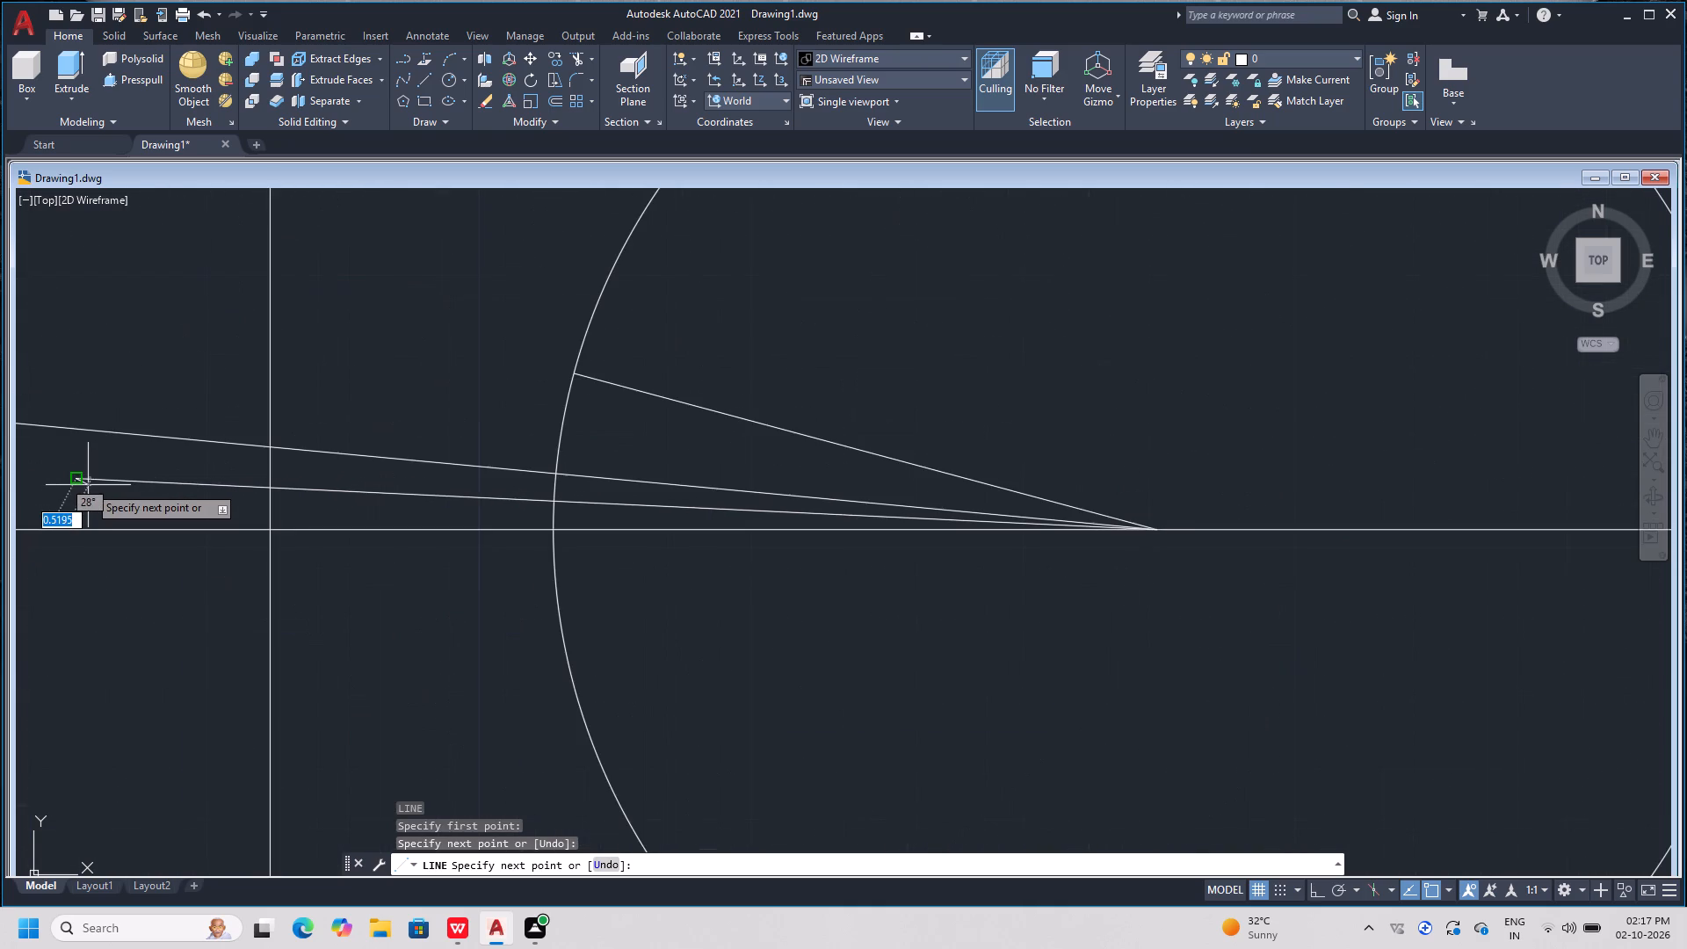
scroll(97, 459, "down", 2)
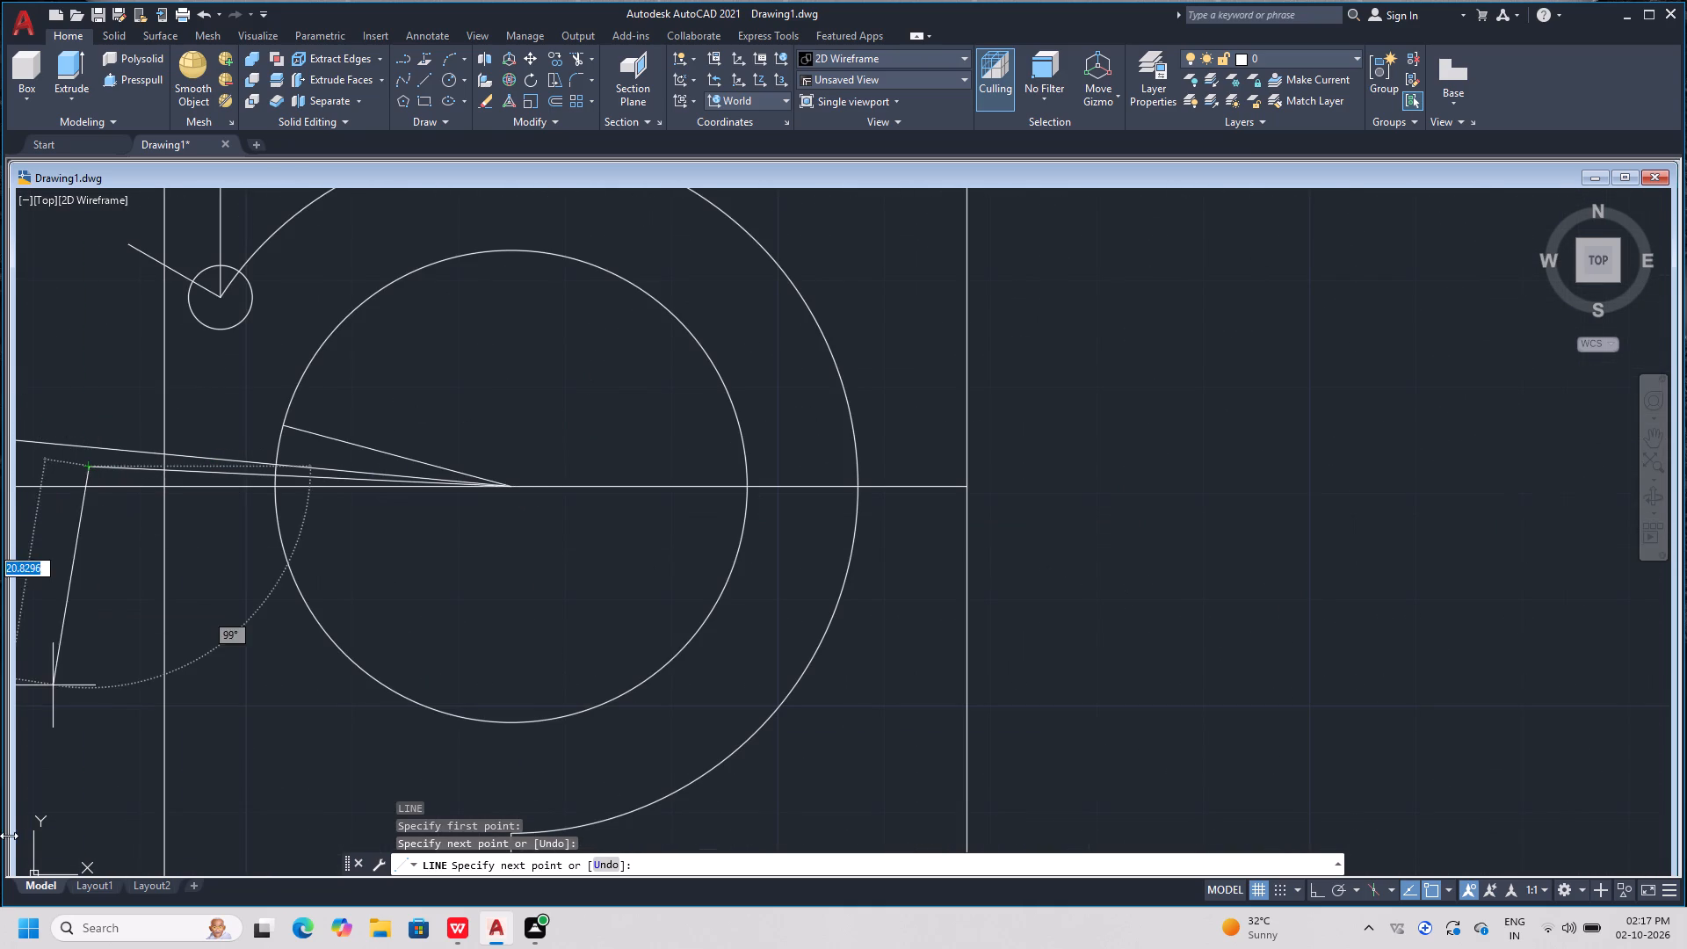
key("Escape")
key("Escape")
Draw a slanted line about 16.9 units long from the radius-3 circle's centre down to just past the left vertical line.
type("l")
key("space")
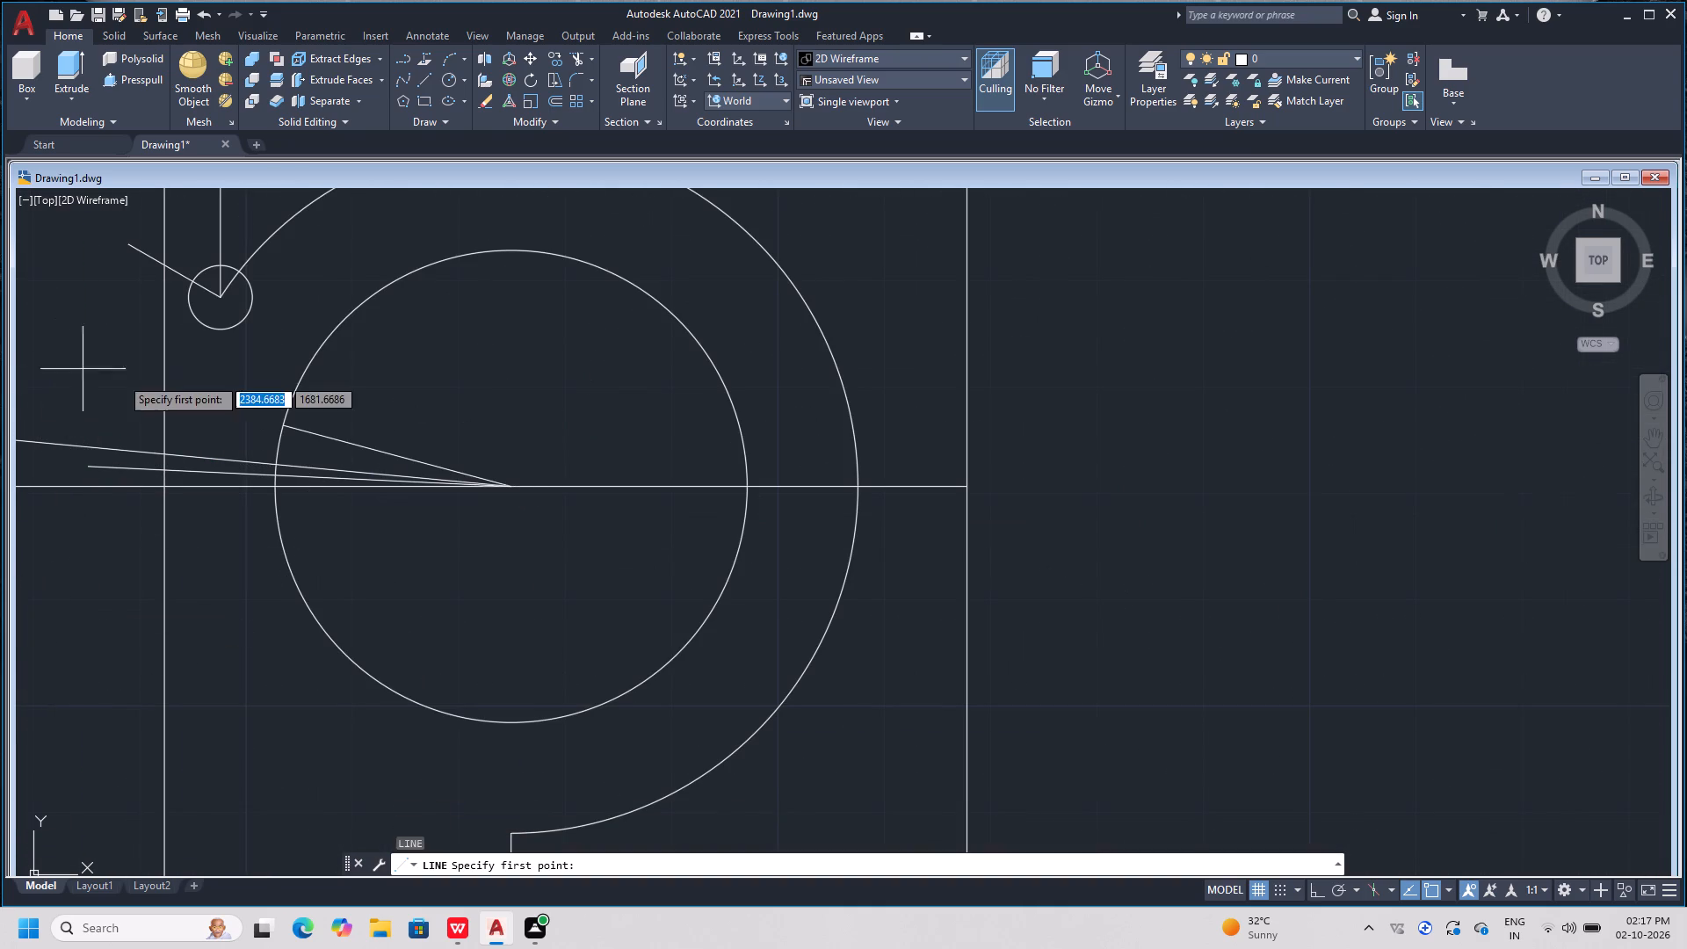
left_click(220, 302)
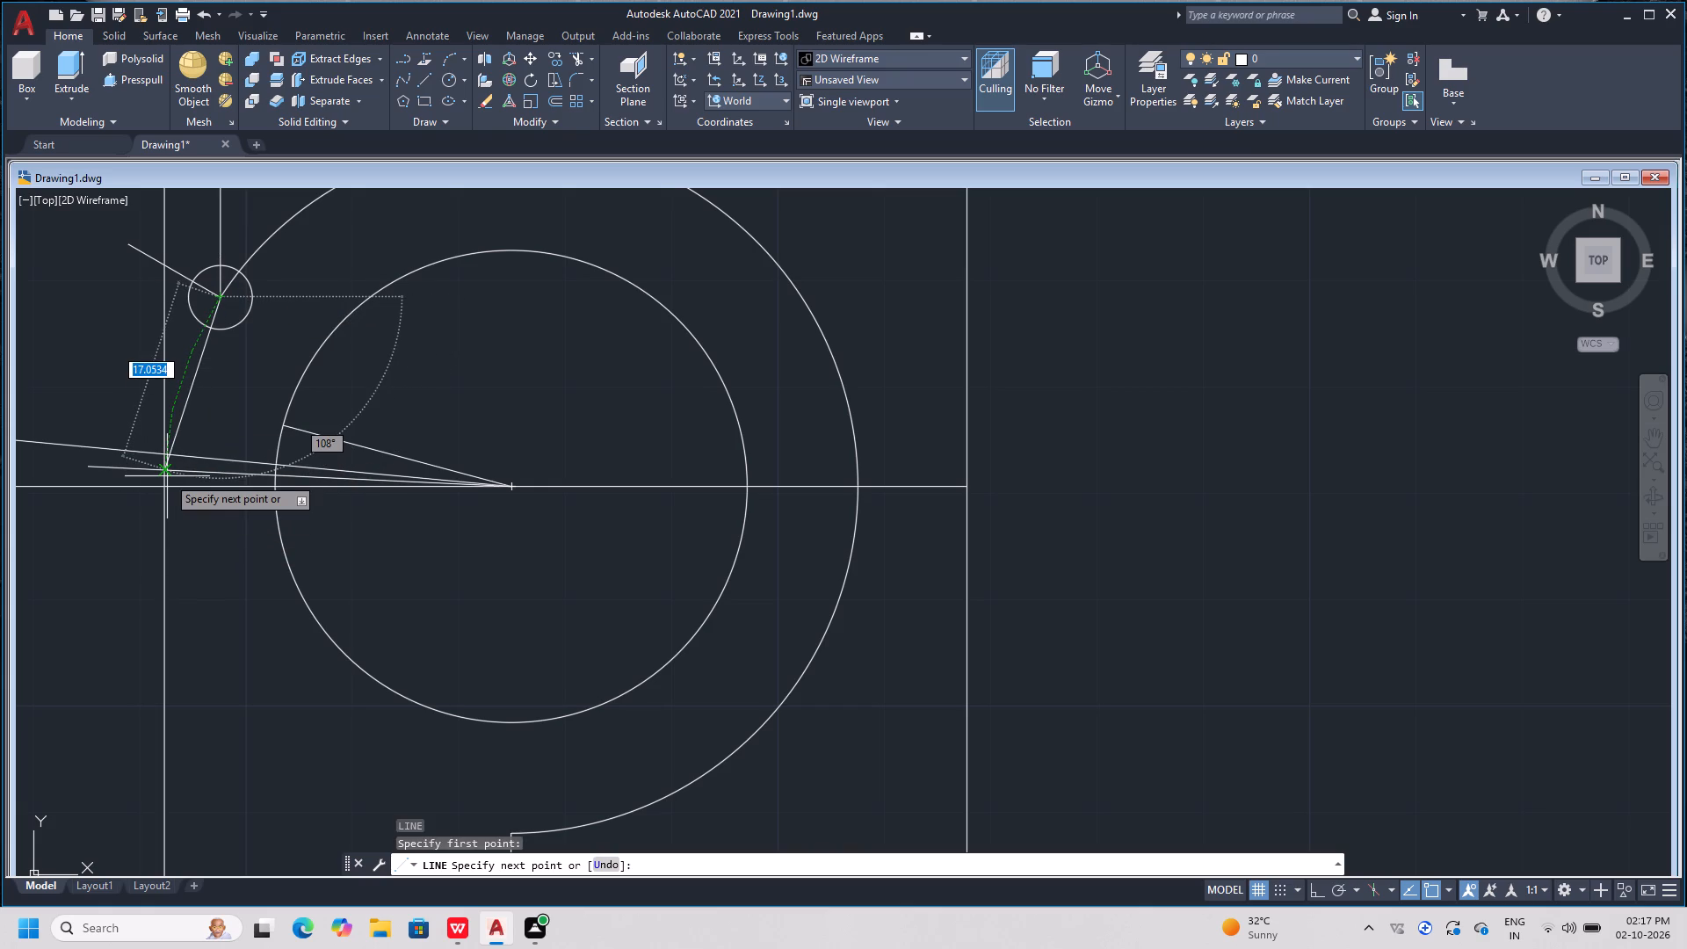
scroll(170, 454, "up", 4)
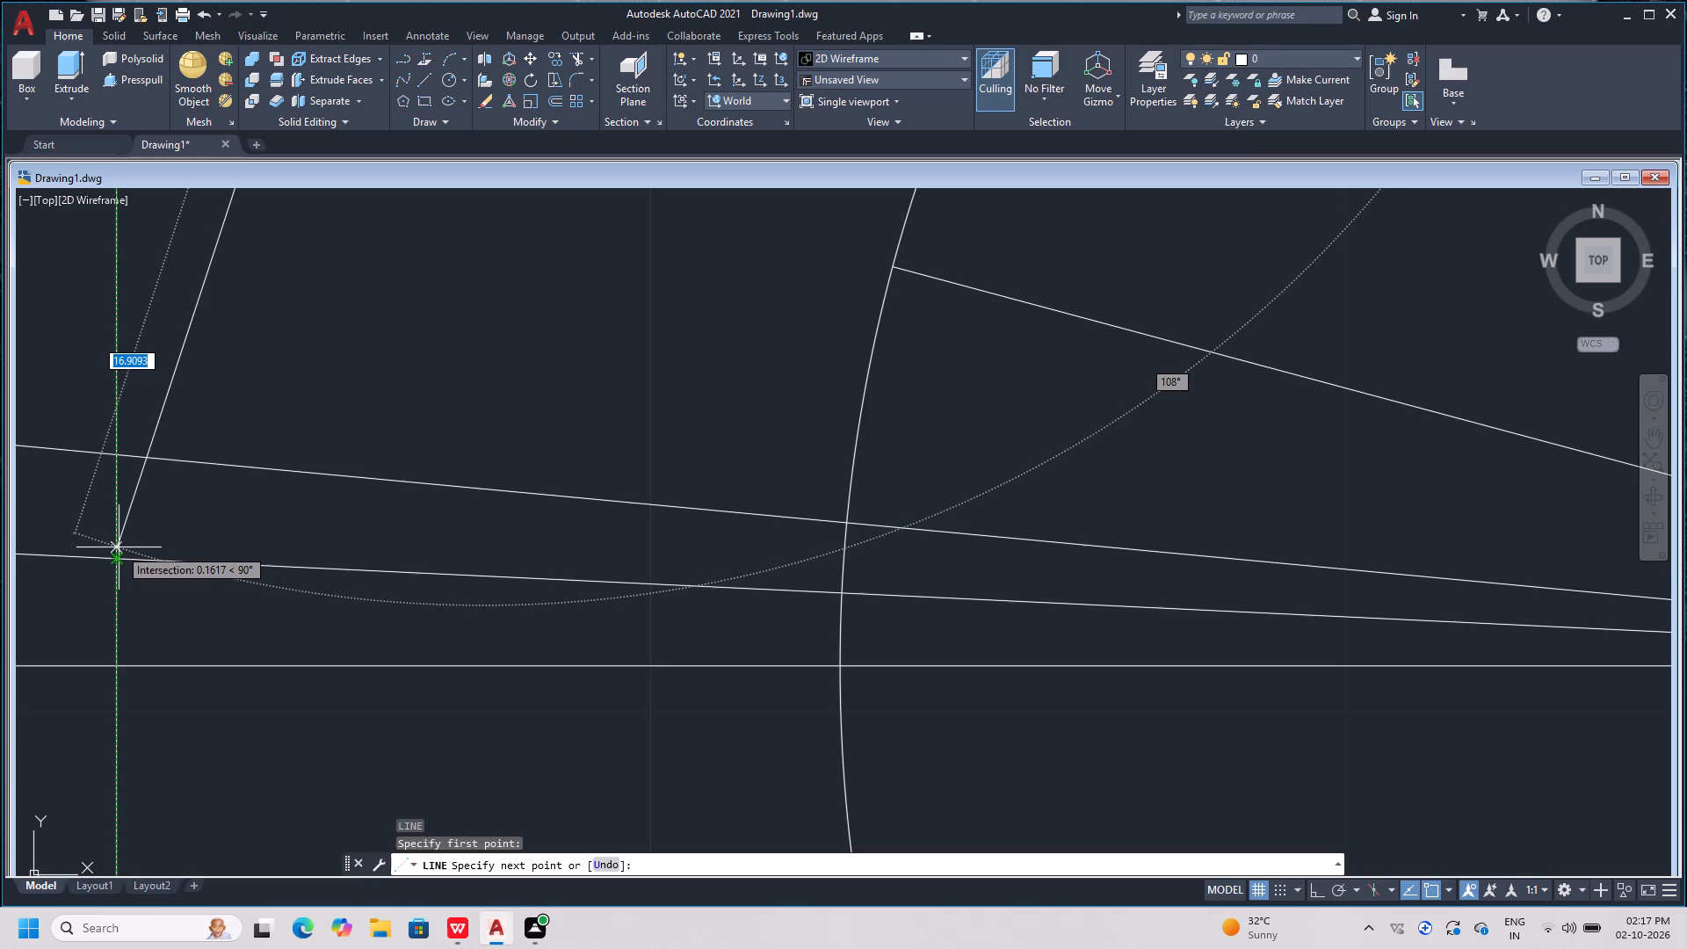
scroll(119, 547, "up", 2)
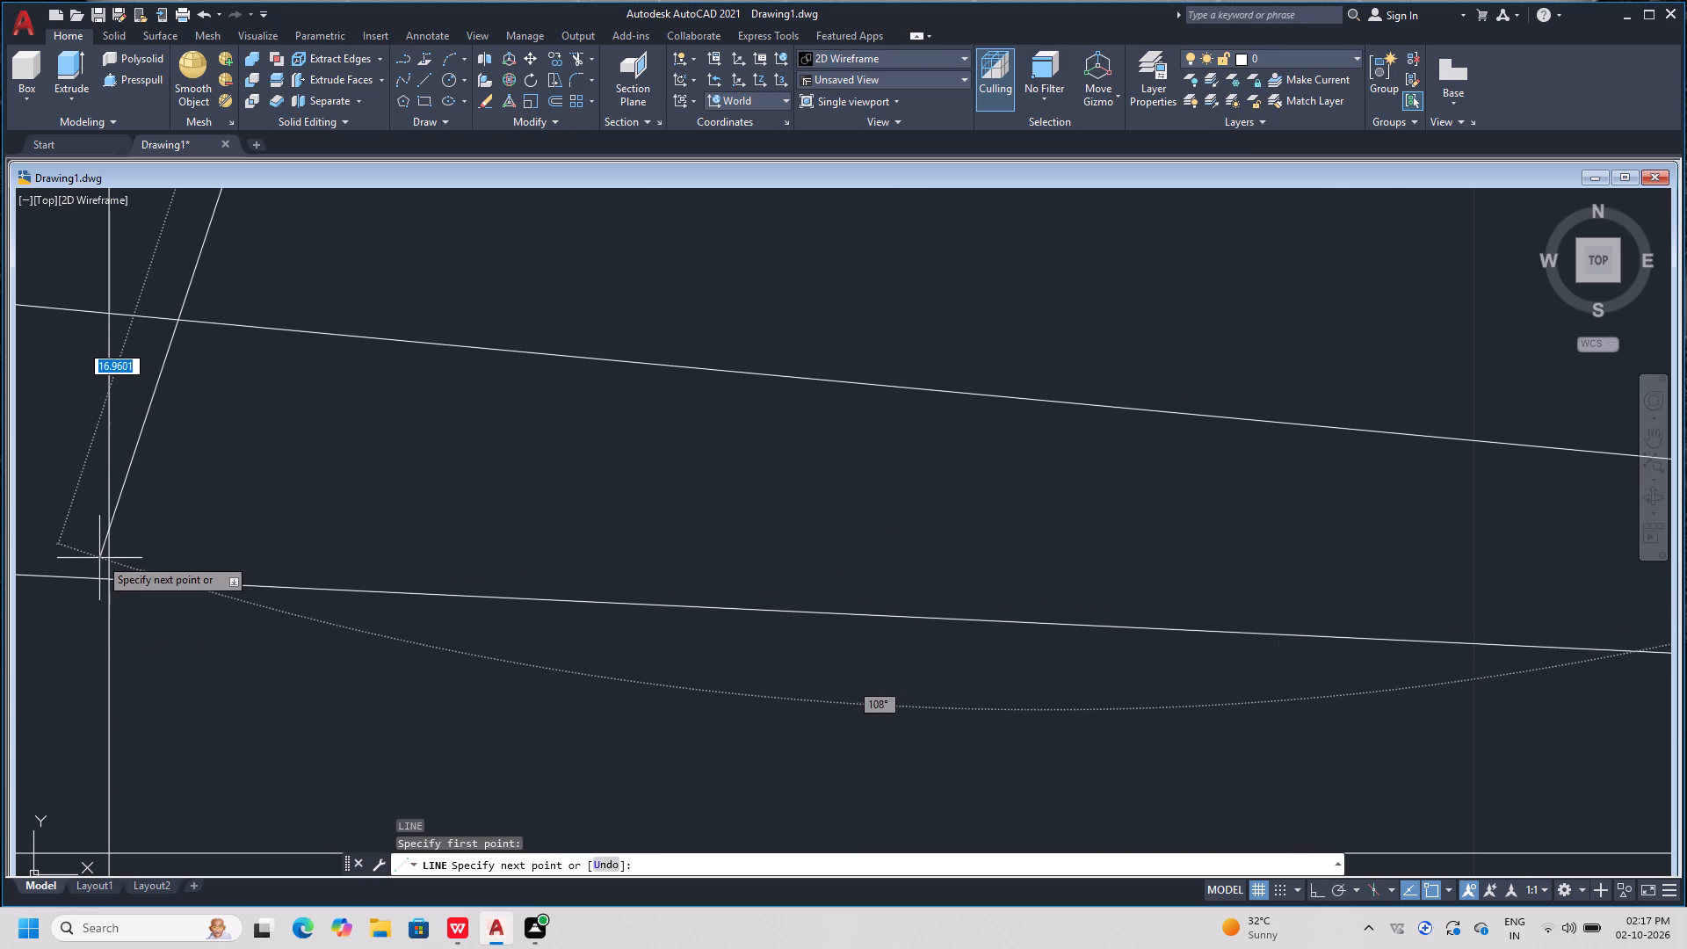
scroll(101, 558, "up", 2)
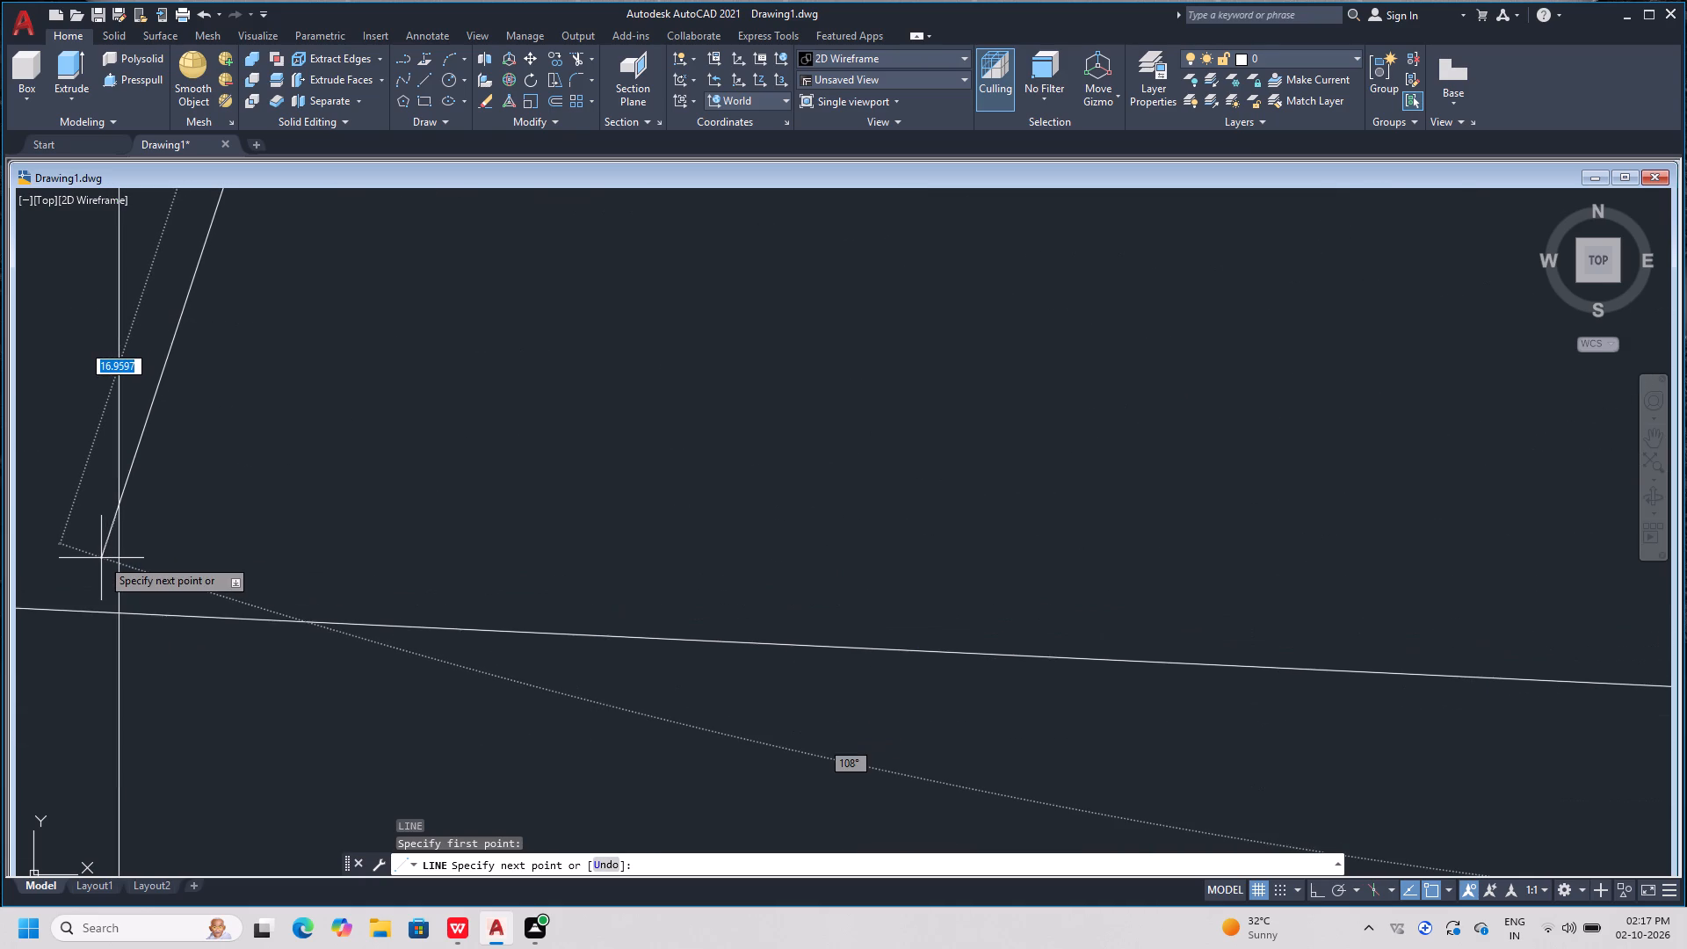
scroll(101, 558, "up", 2)
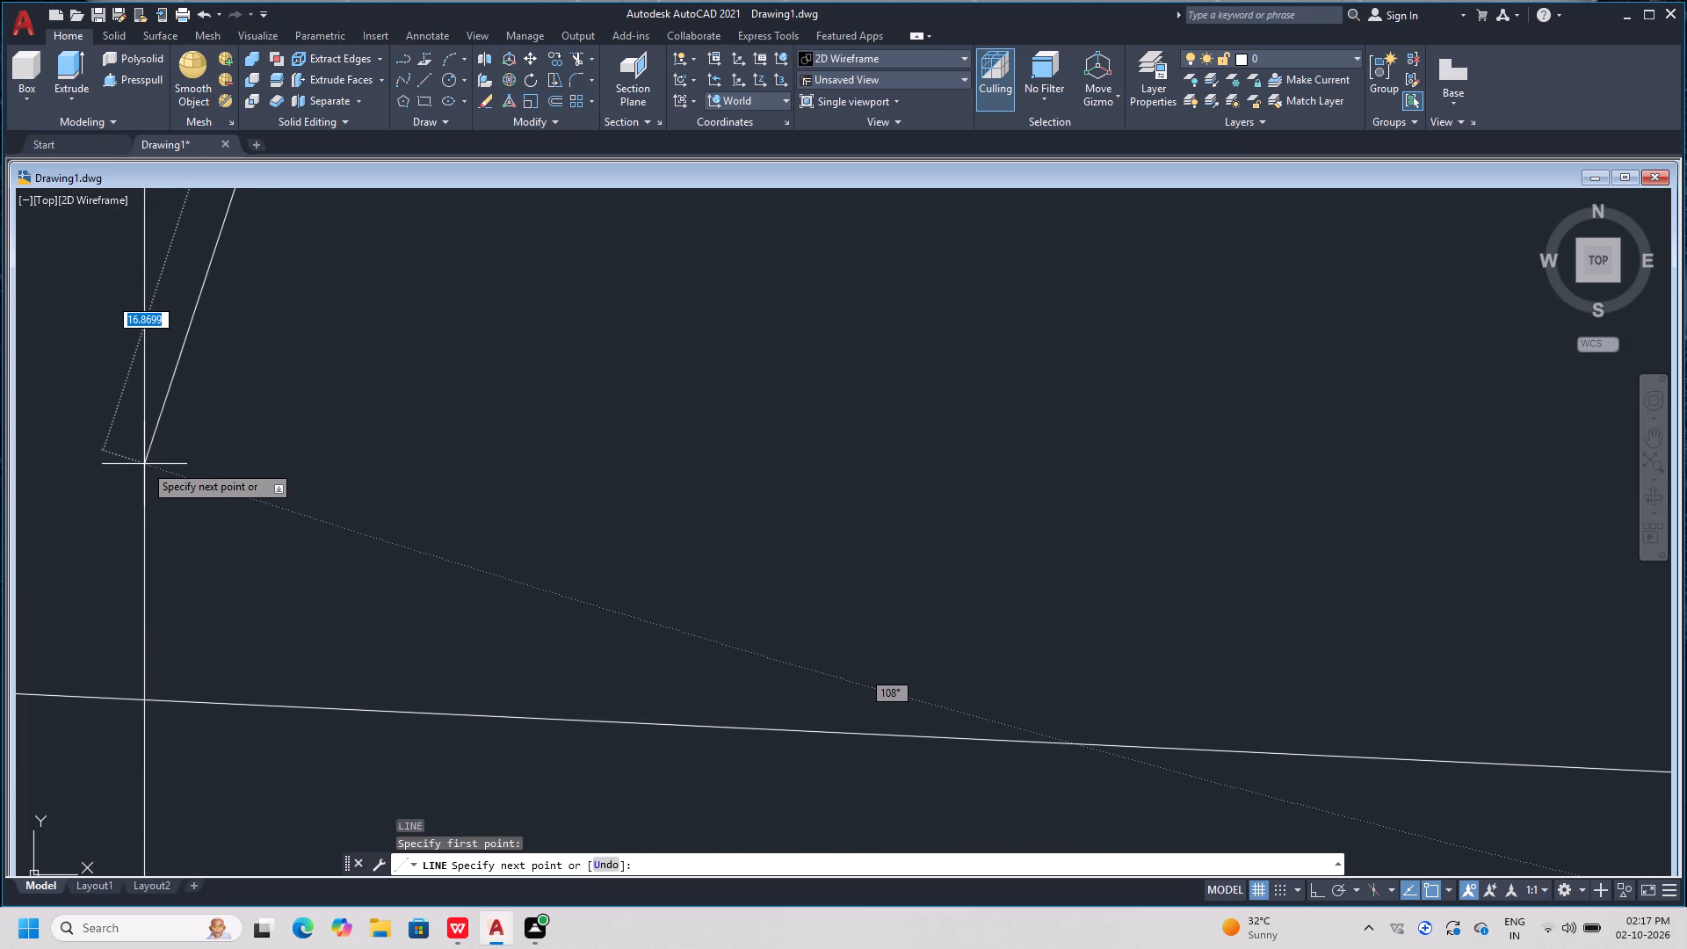
scroll(144, 464, "up", 1)
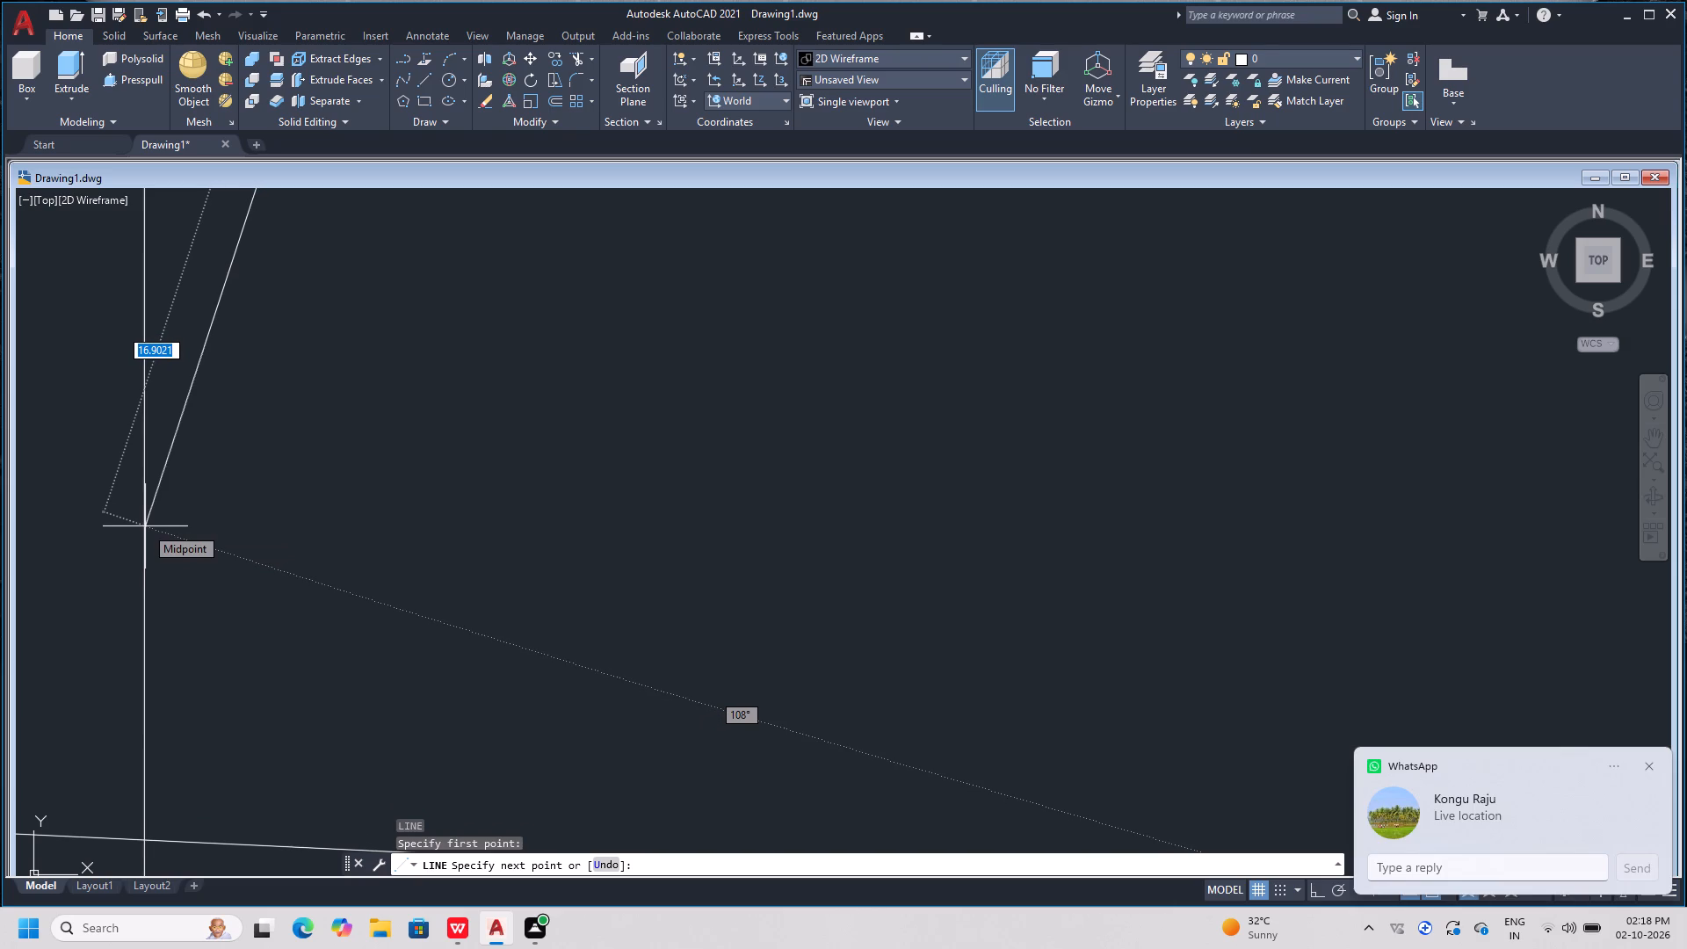
scroll(145, 526, "up", 2)
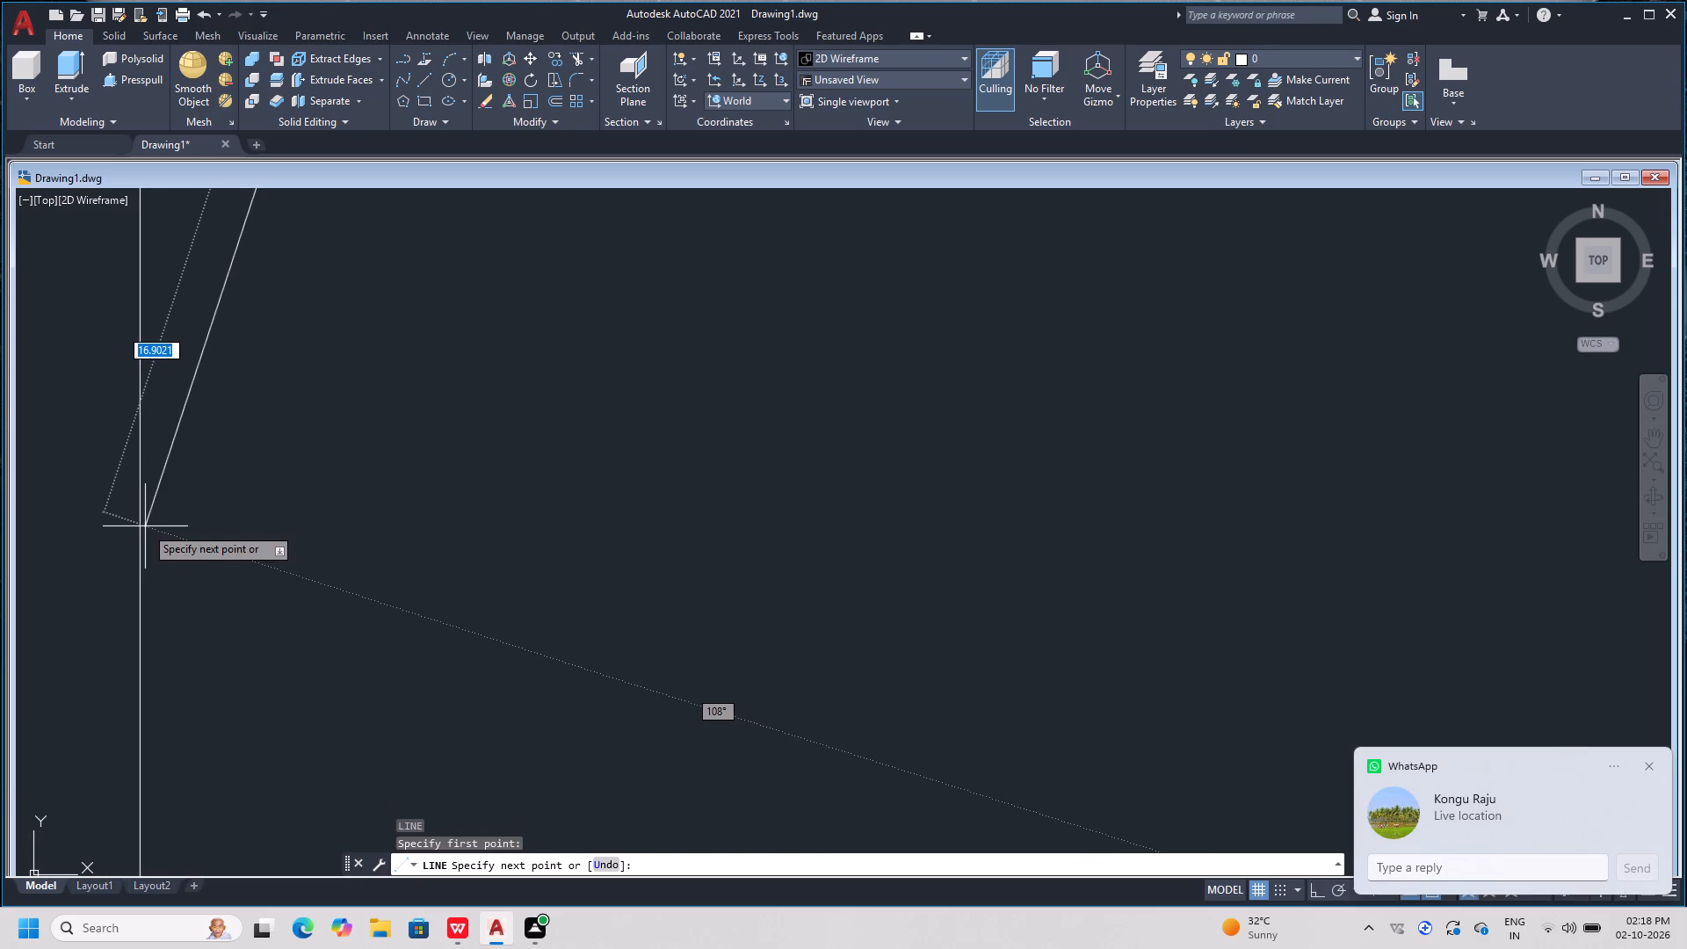
scroll(145, 526, "up", 2)
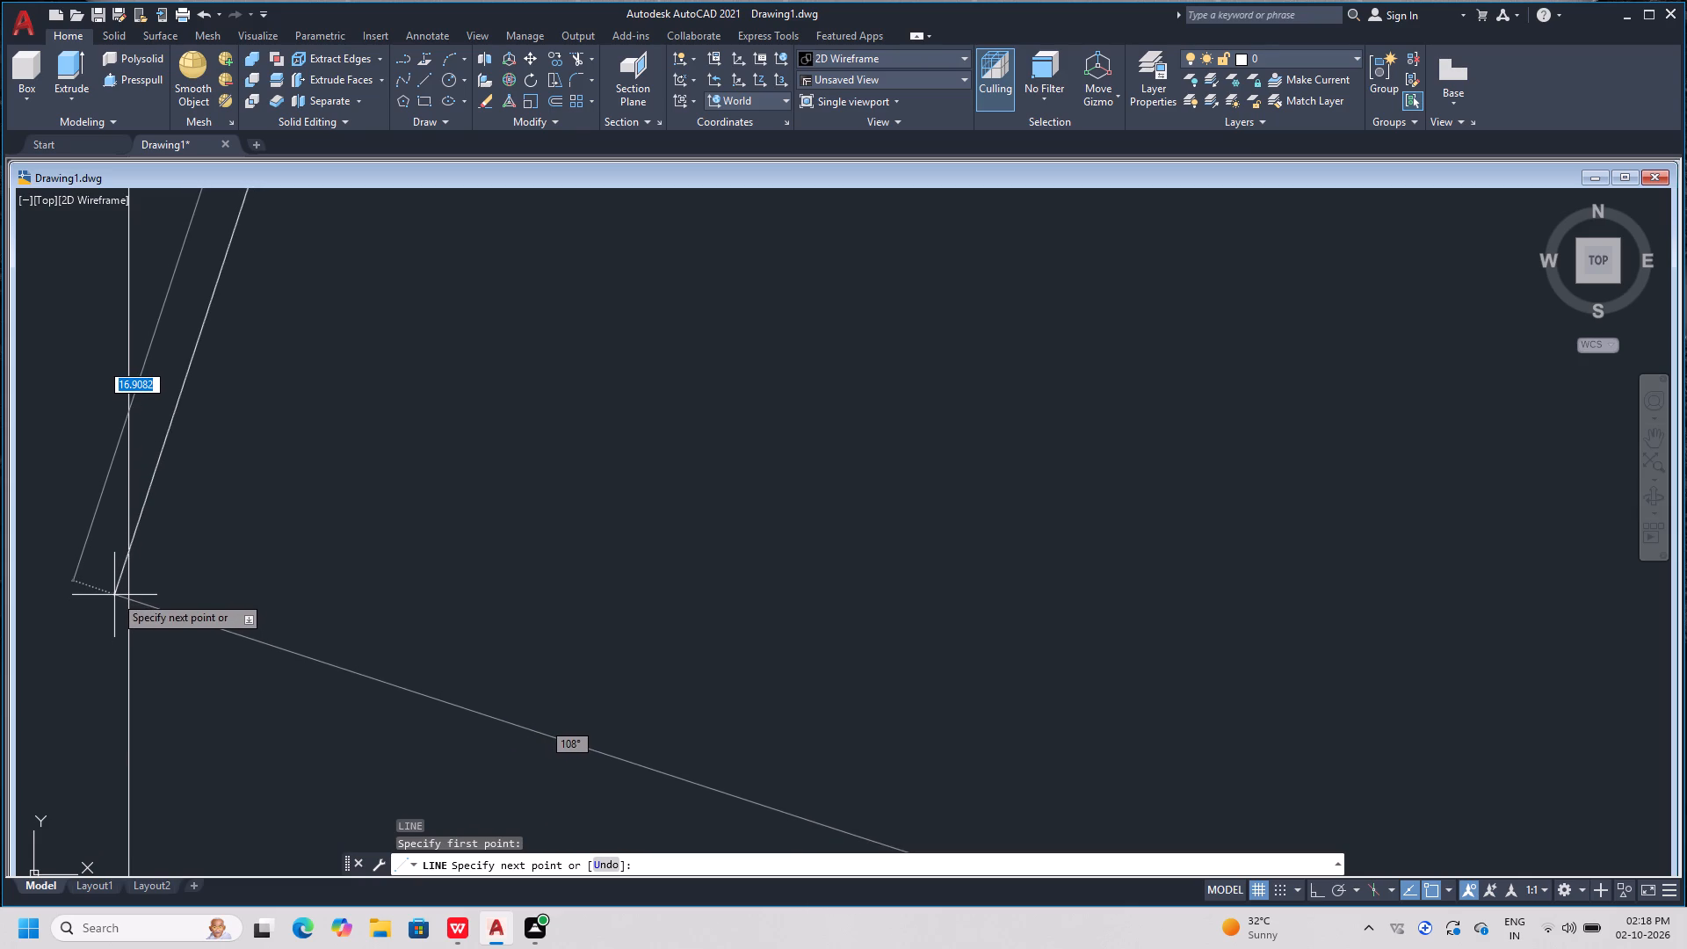
left_click(114, 595)
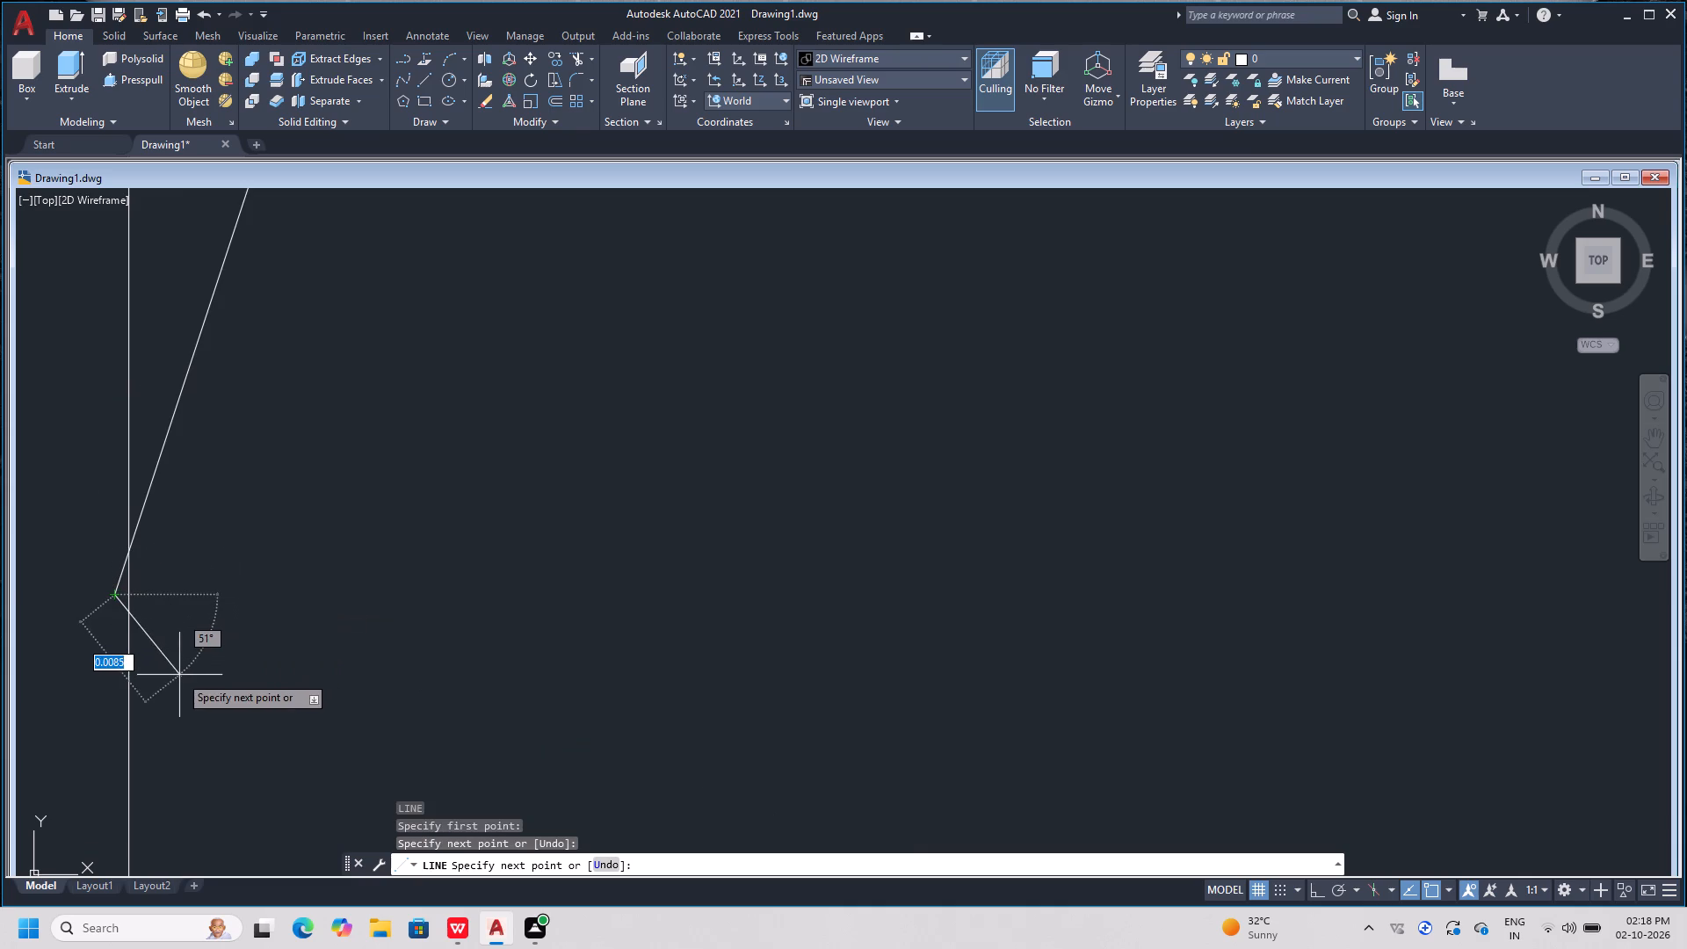
key("Escape")
key("Escape")
key("Escape")
key("Escape")
key("Escape")
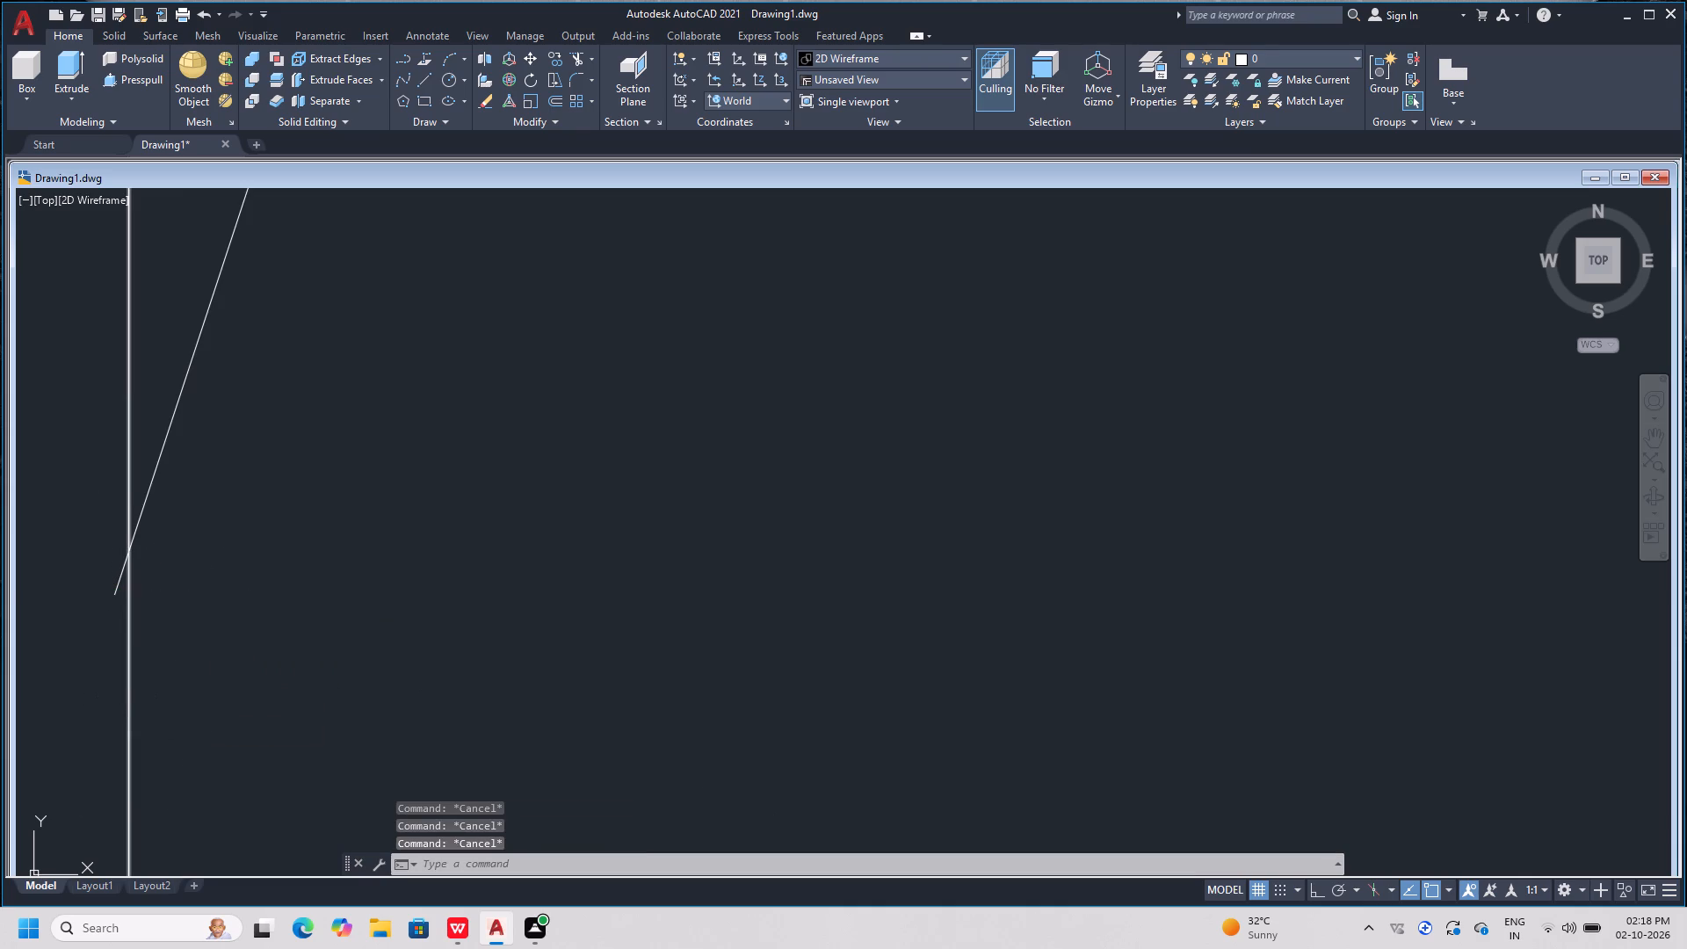
Trim the short end of the slanted line that overshoots the left vertical line.
type("tr")
key("space")
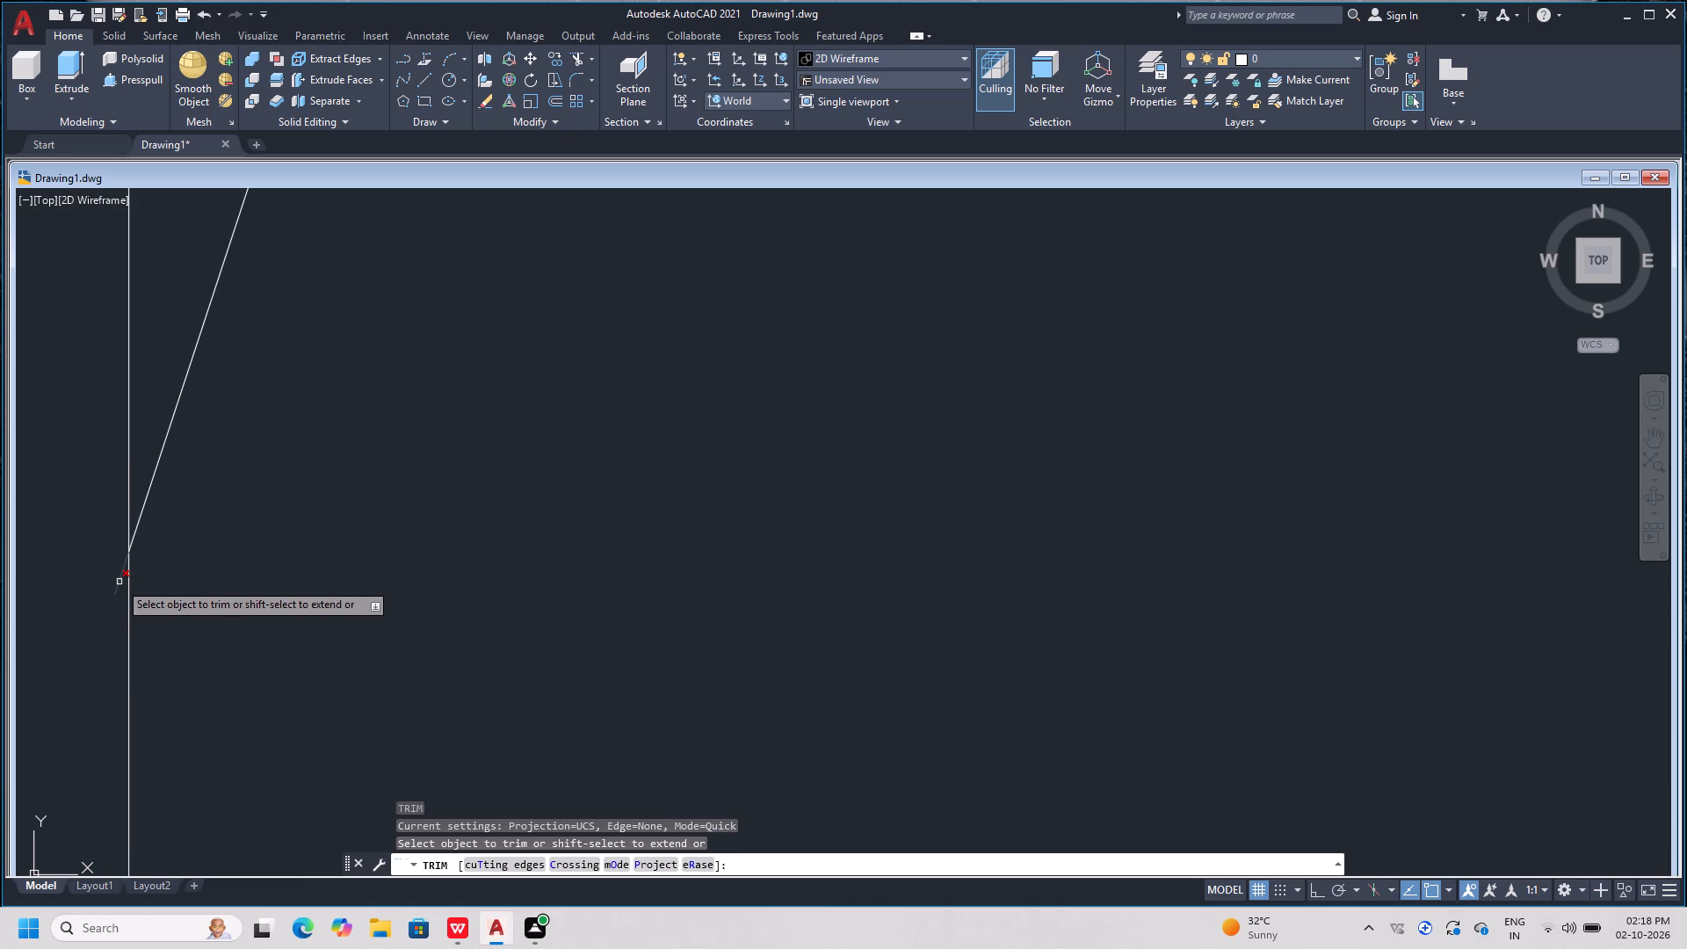
left_click(119, 582)
key("space")
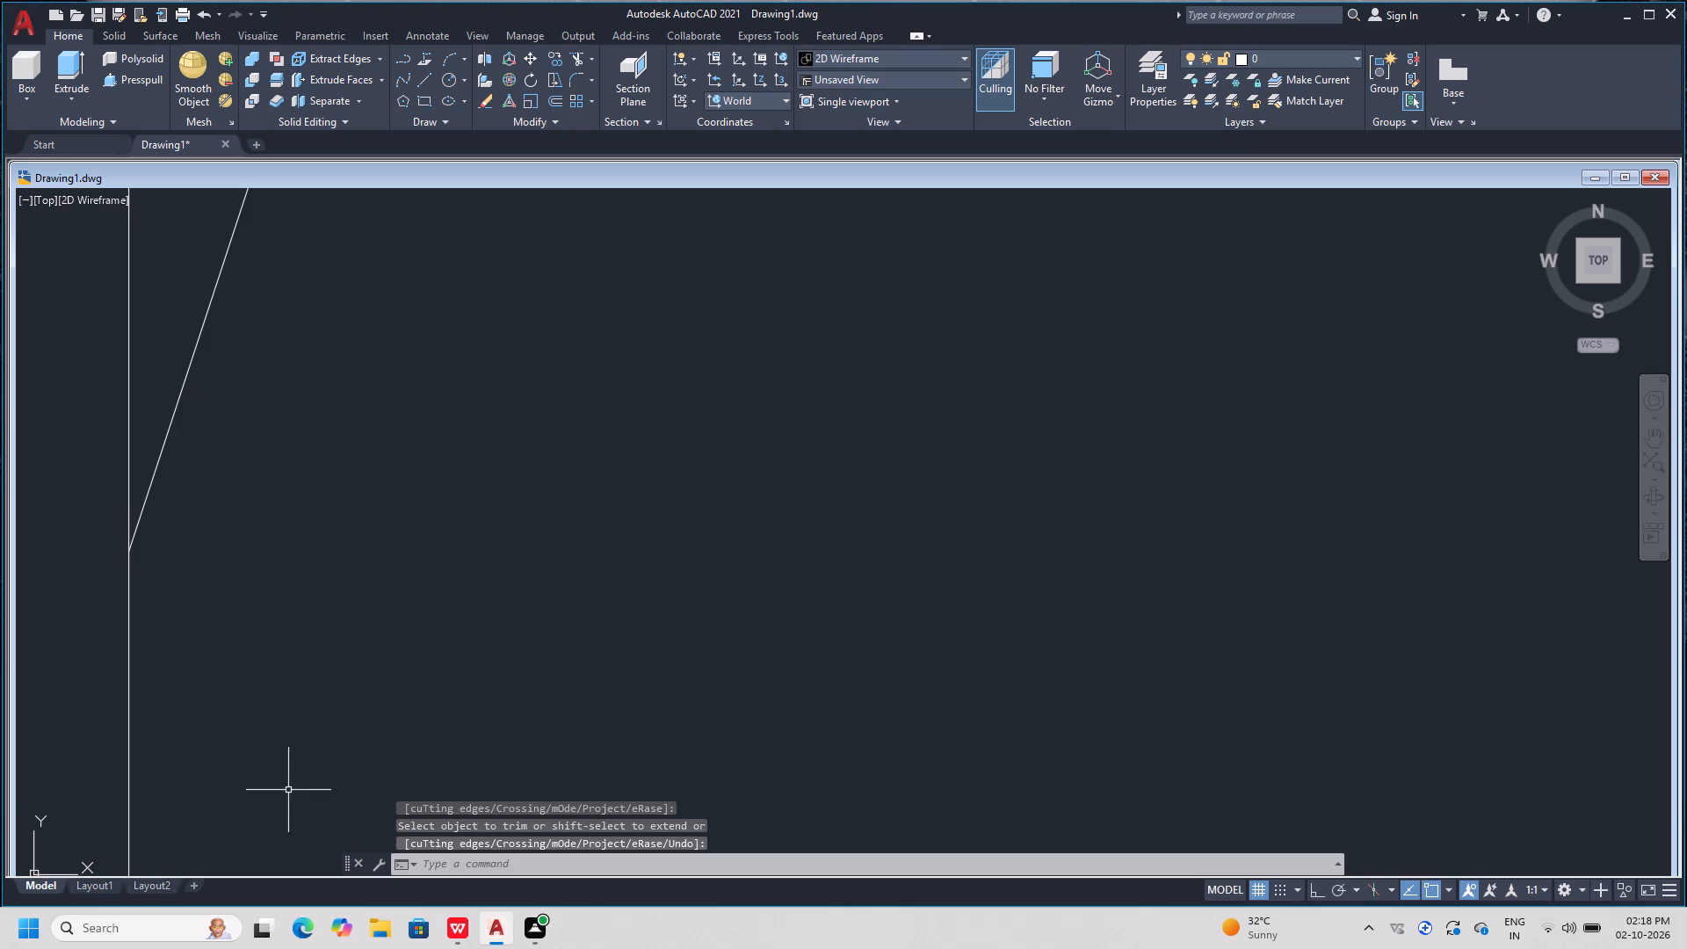
key("Escape")
key("Escape")
key("Escape")
Delete the four construction lines running from the large circle's centre toward the left side, including the 180° horizontal one.
scroll(505, 912, "down", 2)
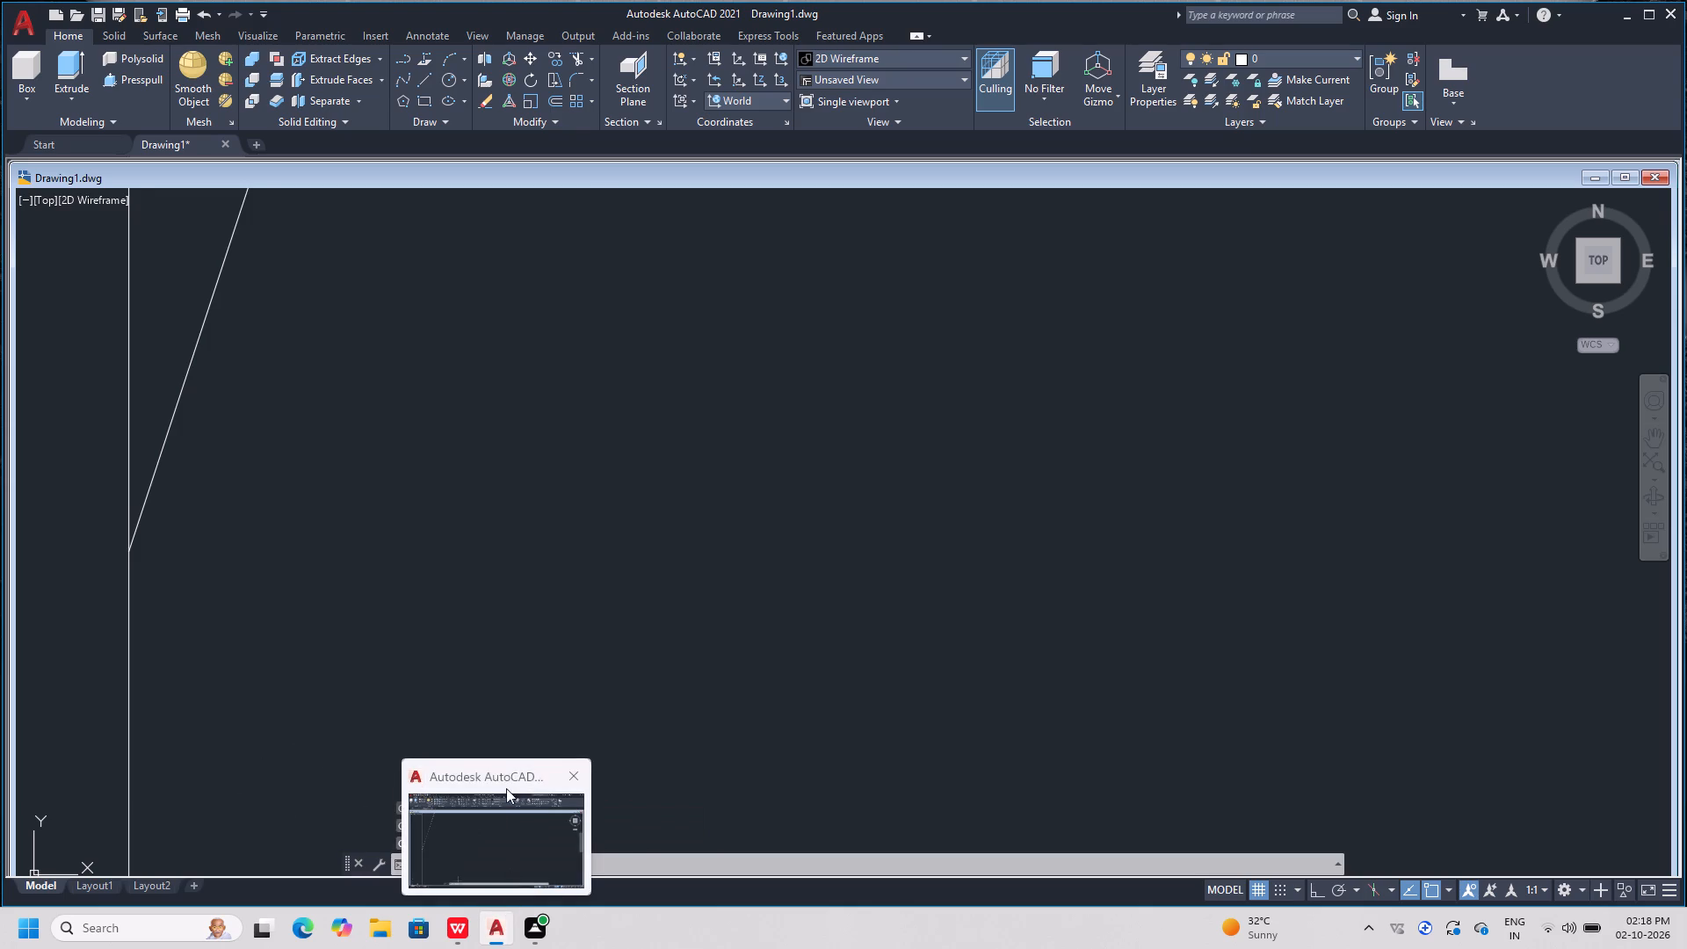
scroll(492, 687, "down", 8)
scroll(426, 654, "down", 1)
scroll(421, 656, "up", 1)
scroll(421, 656, "down", 6)
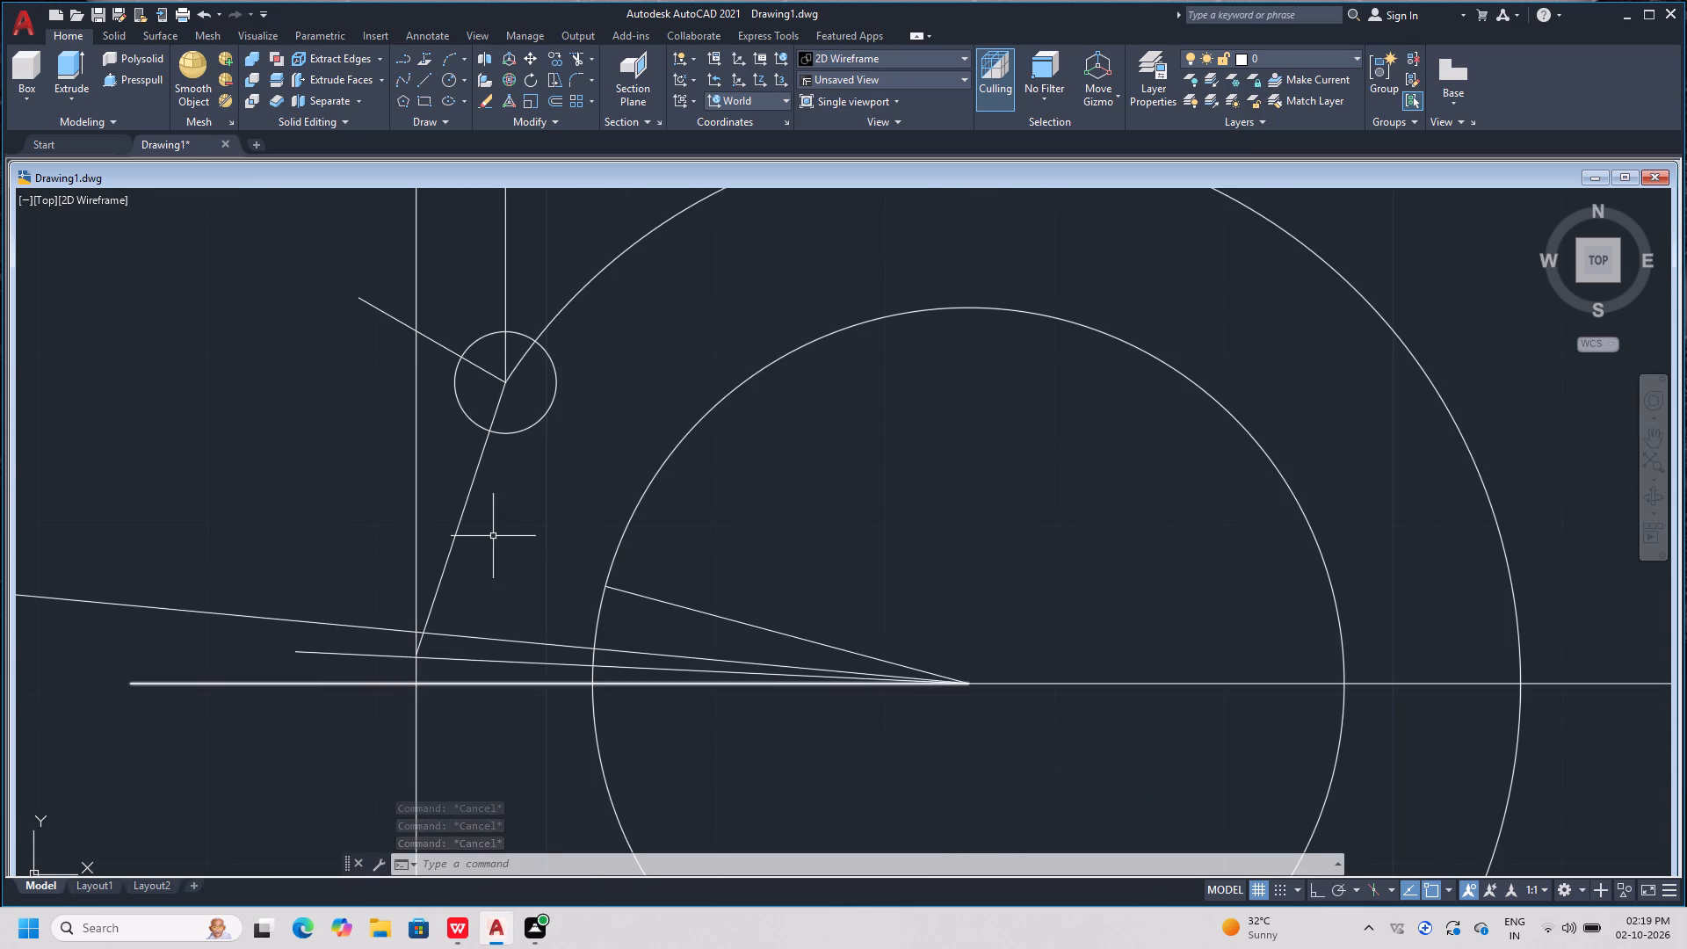
left_click(695, 610)
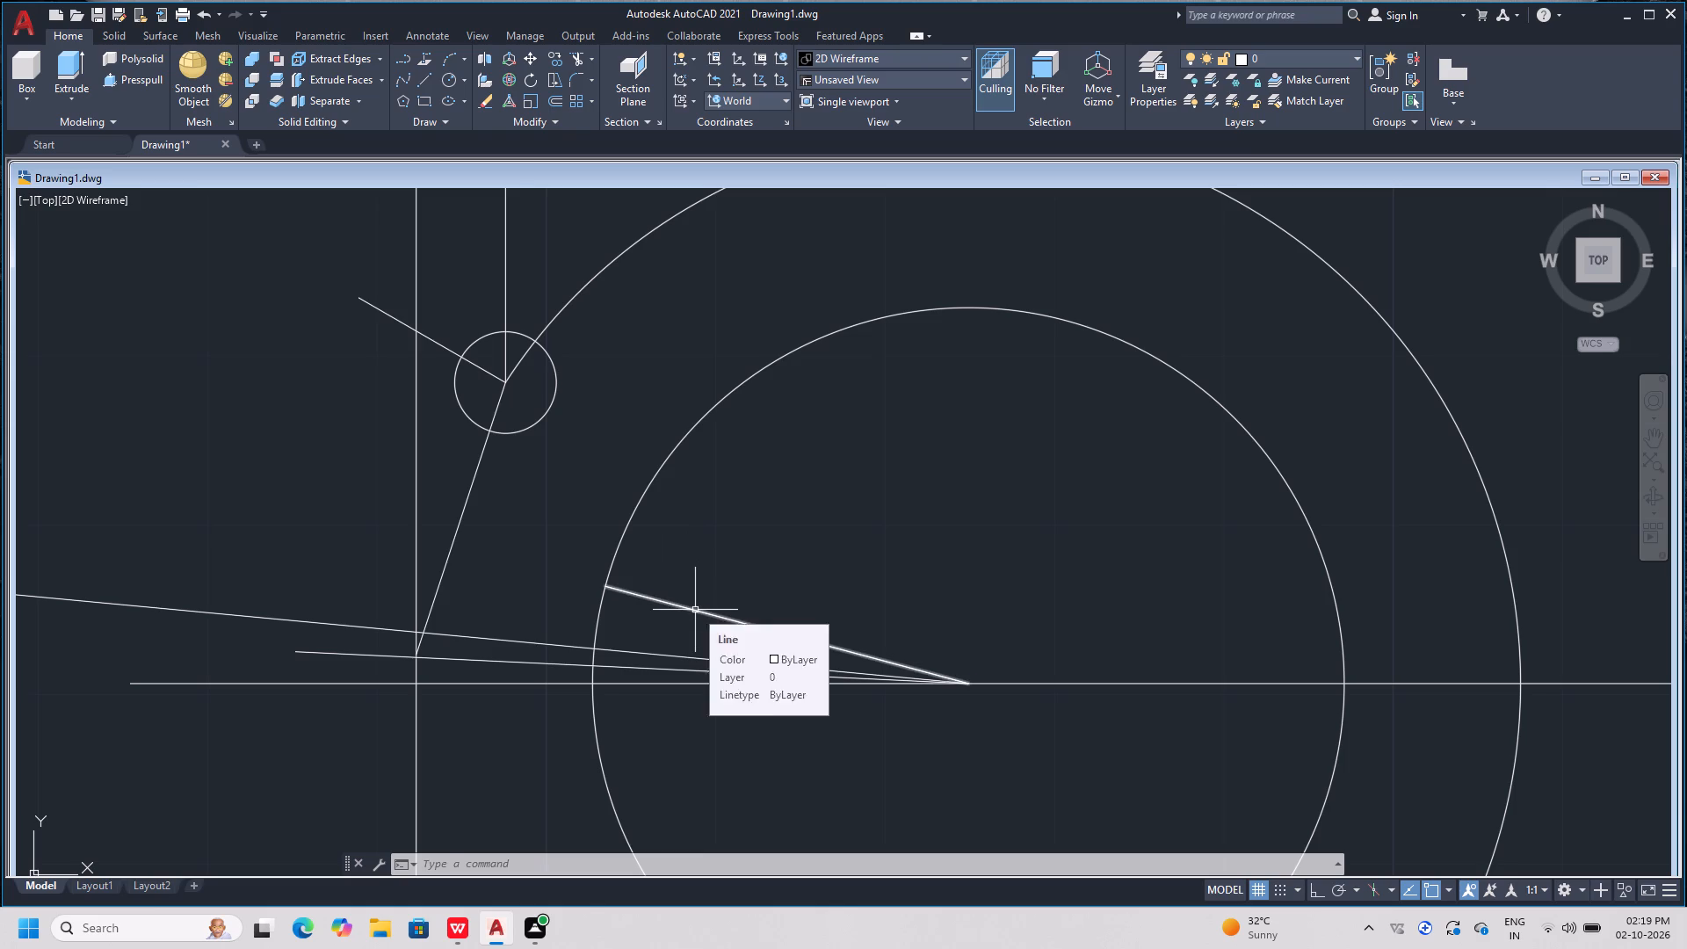
key("Delete")
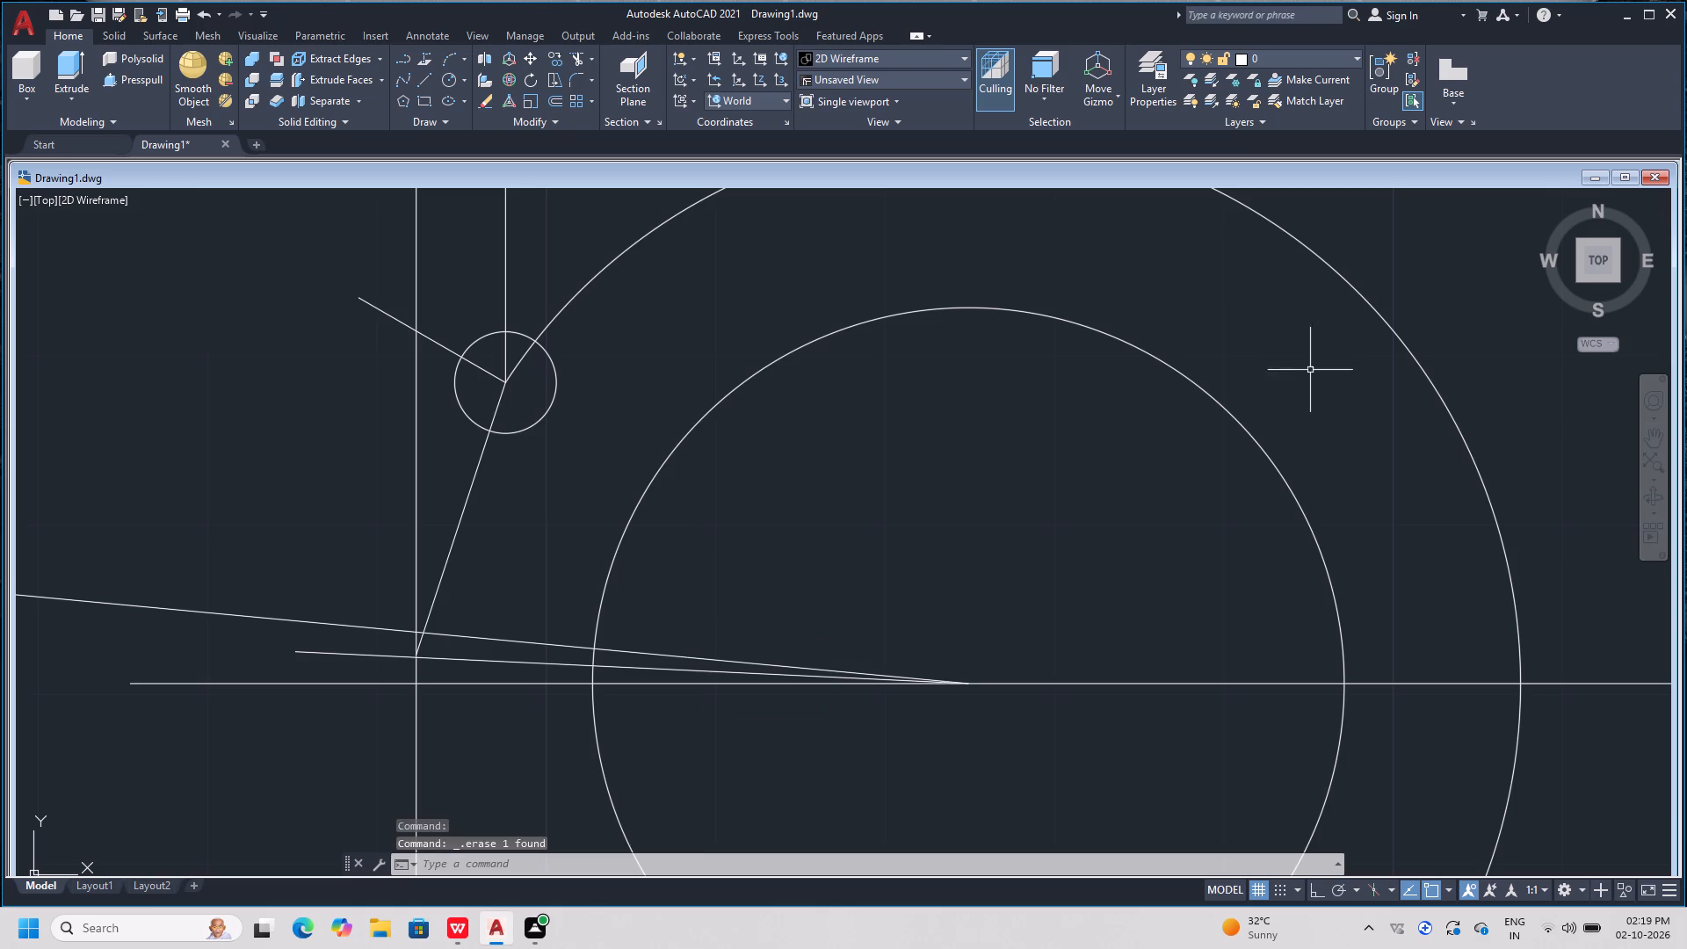
left_click(645, 653)
key("Delete")
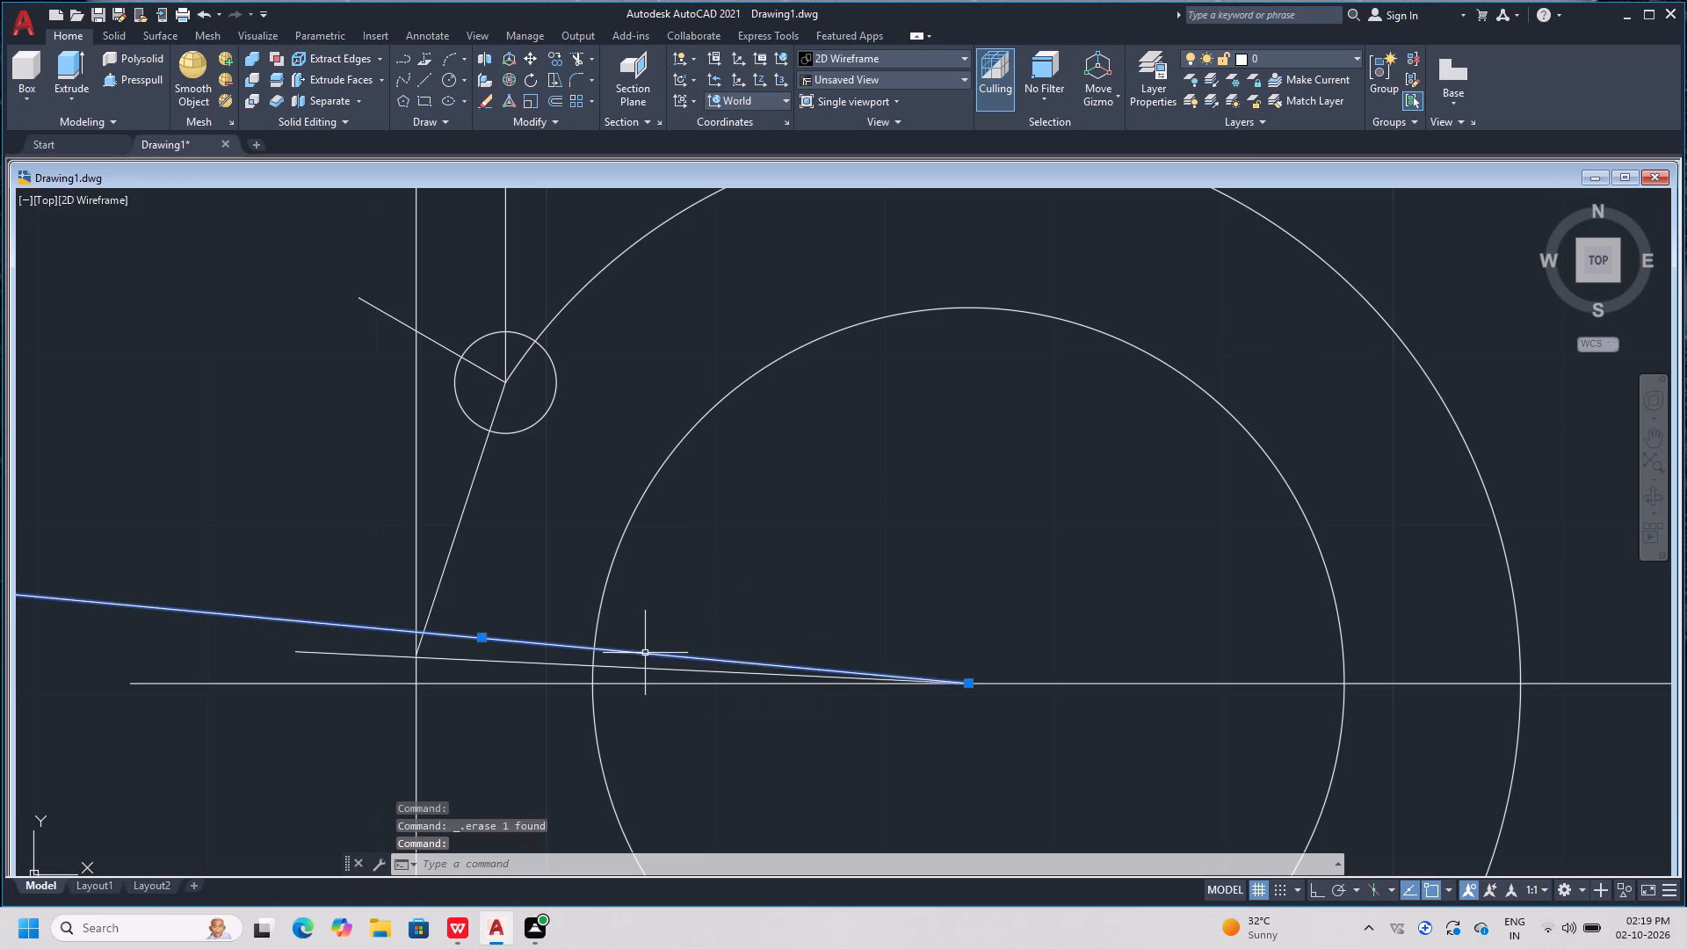
left_click(634, 668)
key("Delete")
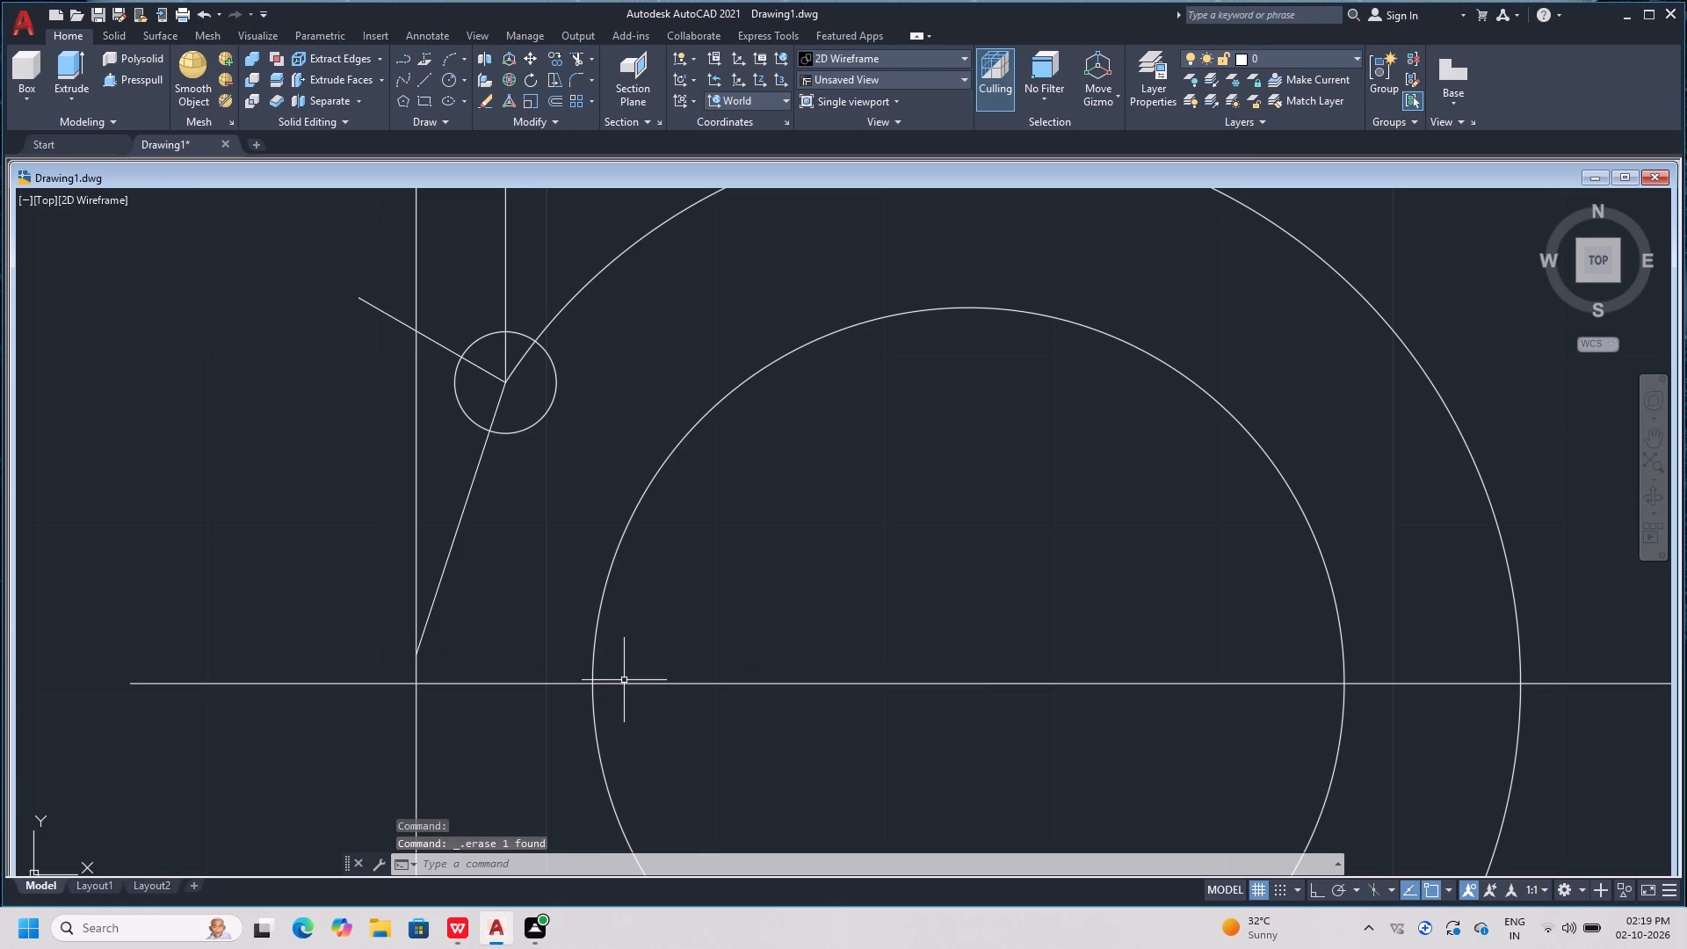
left_click(371, 680)
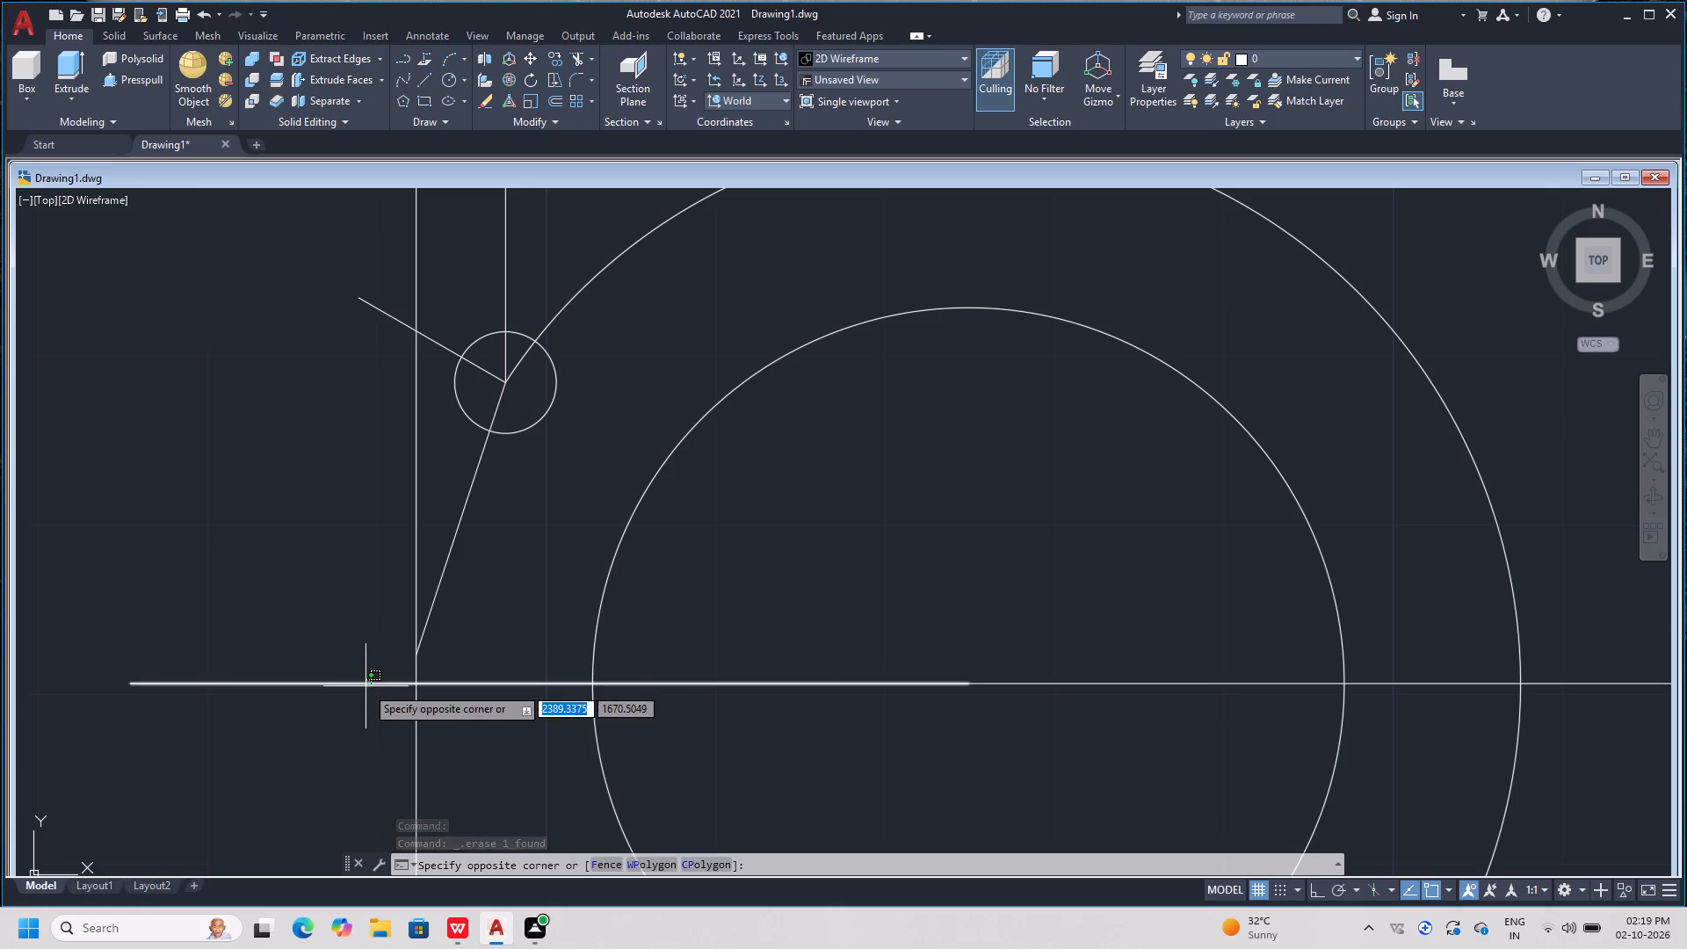
left_click(366, 686)
key("Delete")
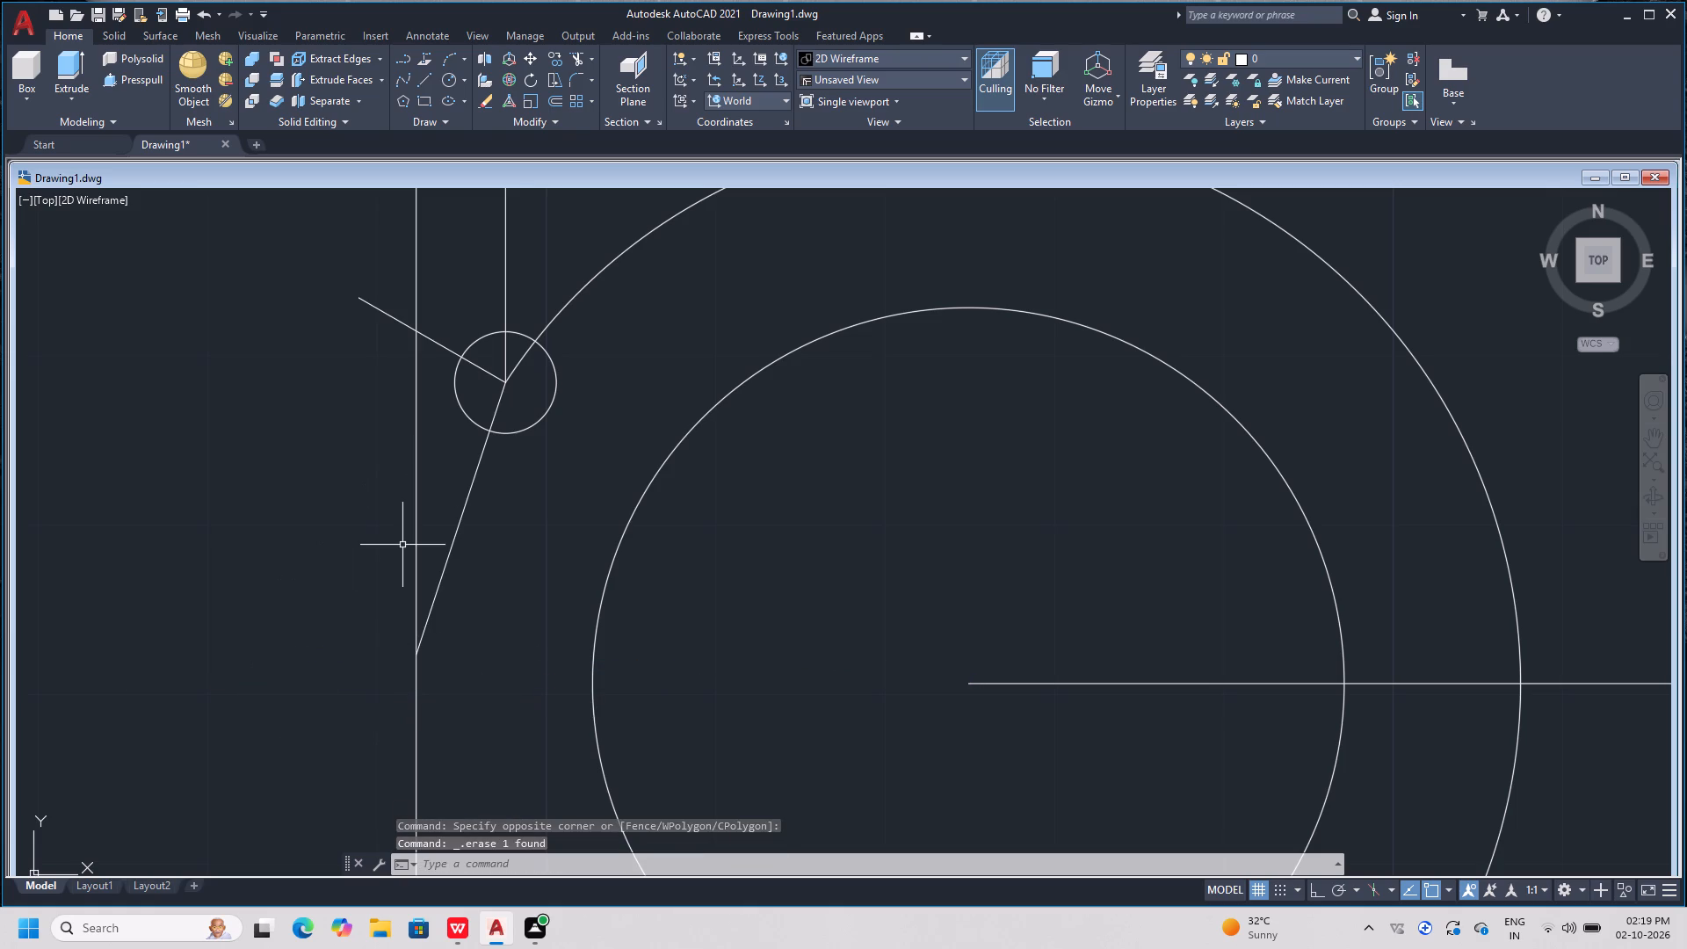
Trim the left vertical line between the upper angled line and the lower end of the slanted line.
scroll(412, 545, "up", 2)
scroll(412, 531, "down", 2)
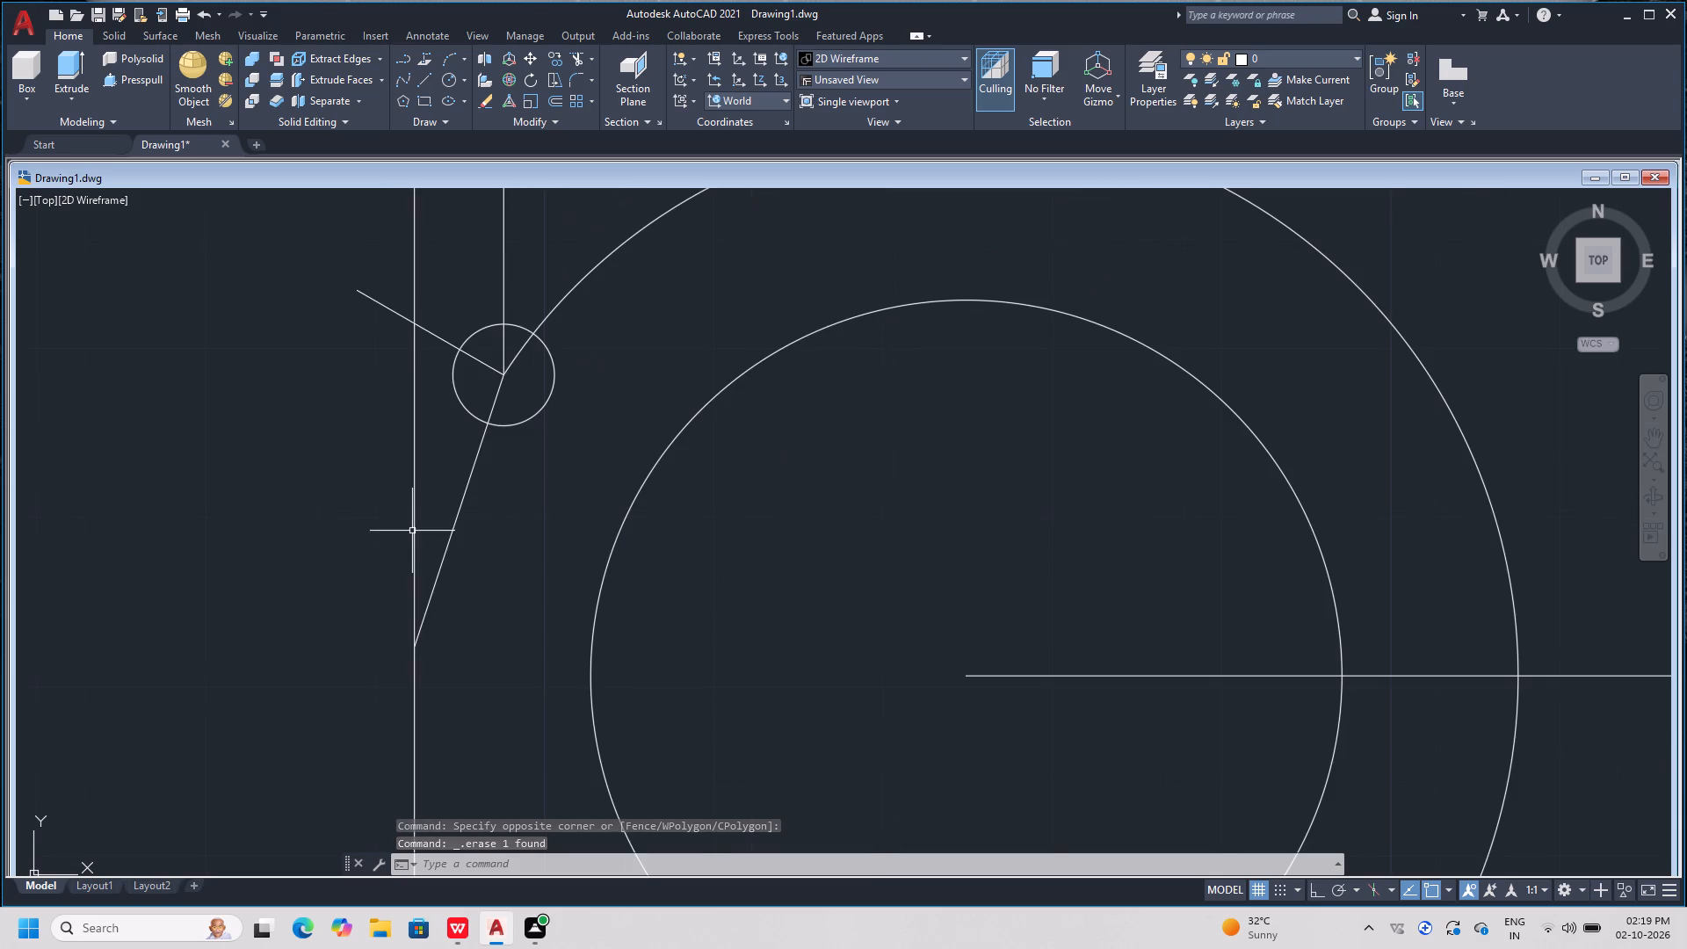
scroll(507, 369, "up", 1)
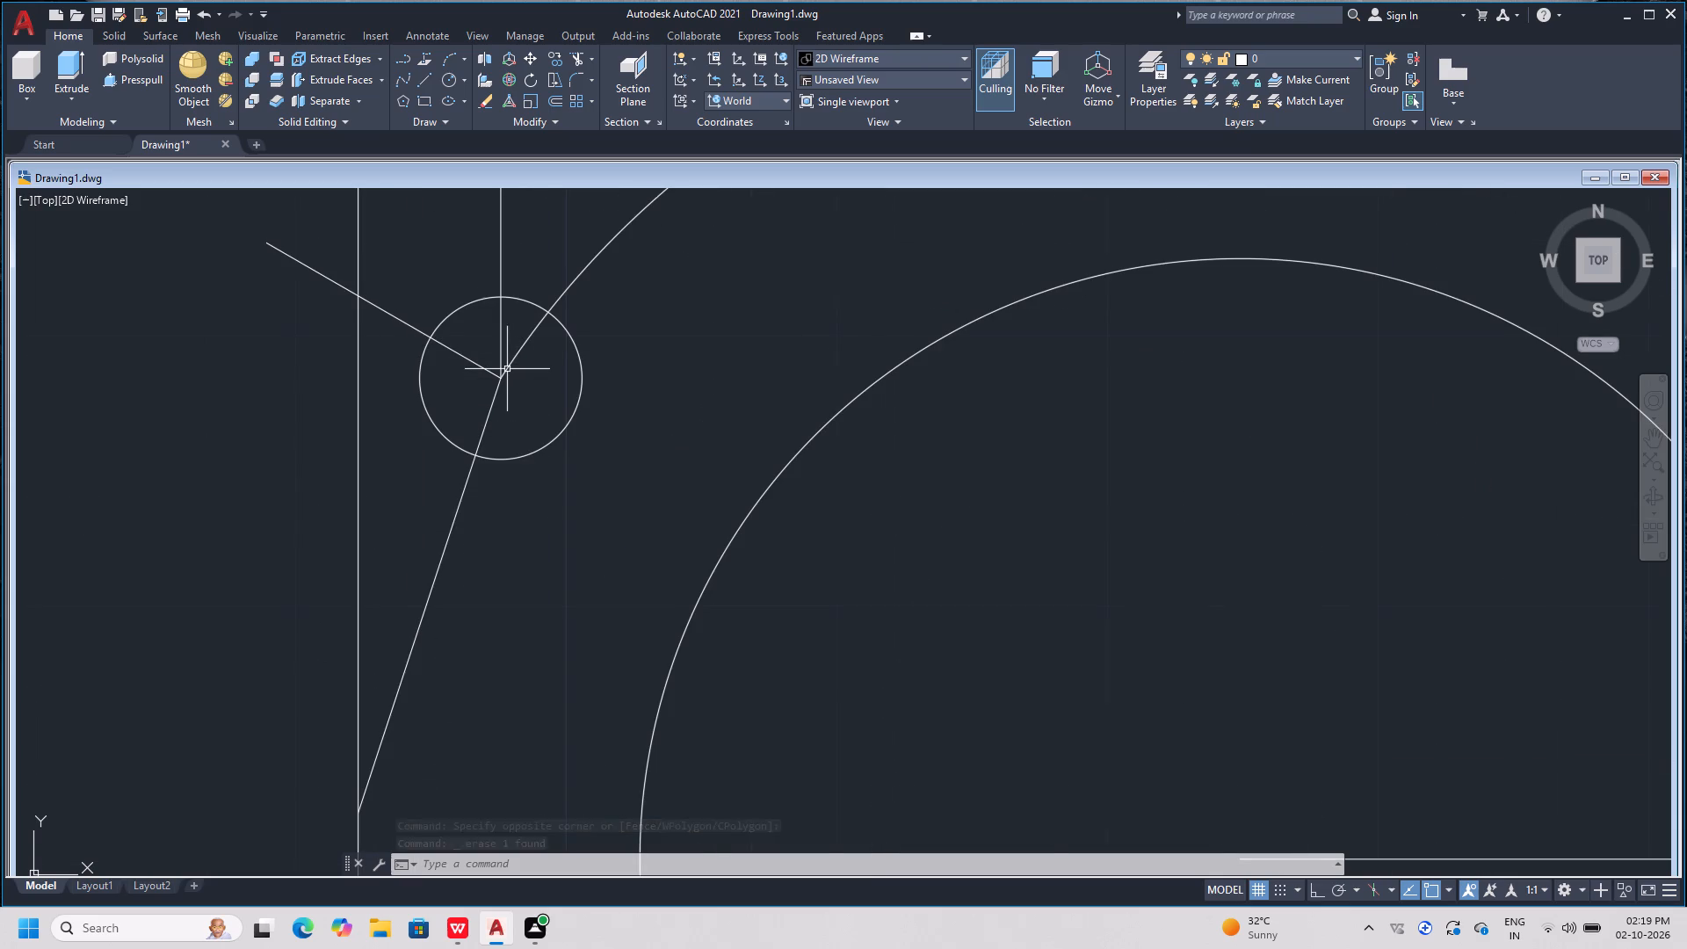
key("Escape")
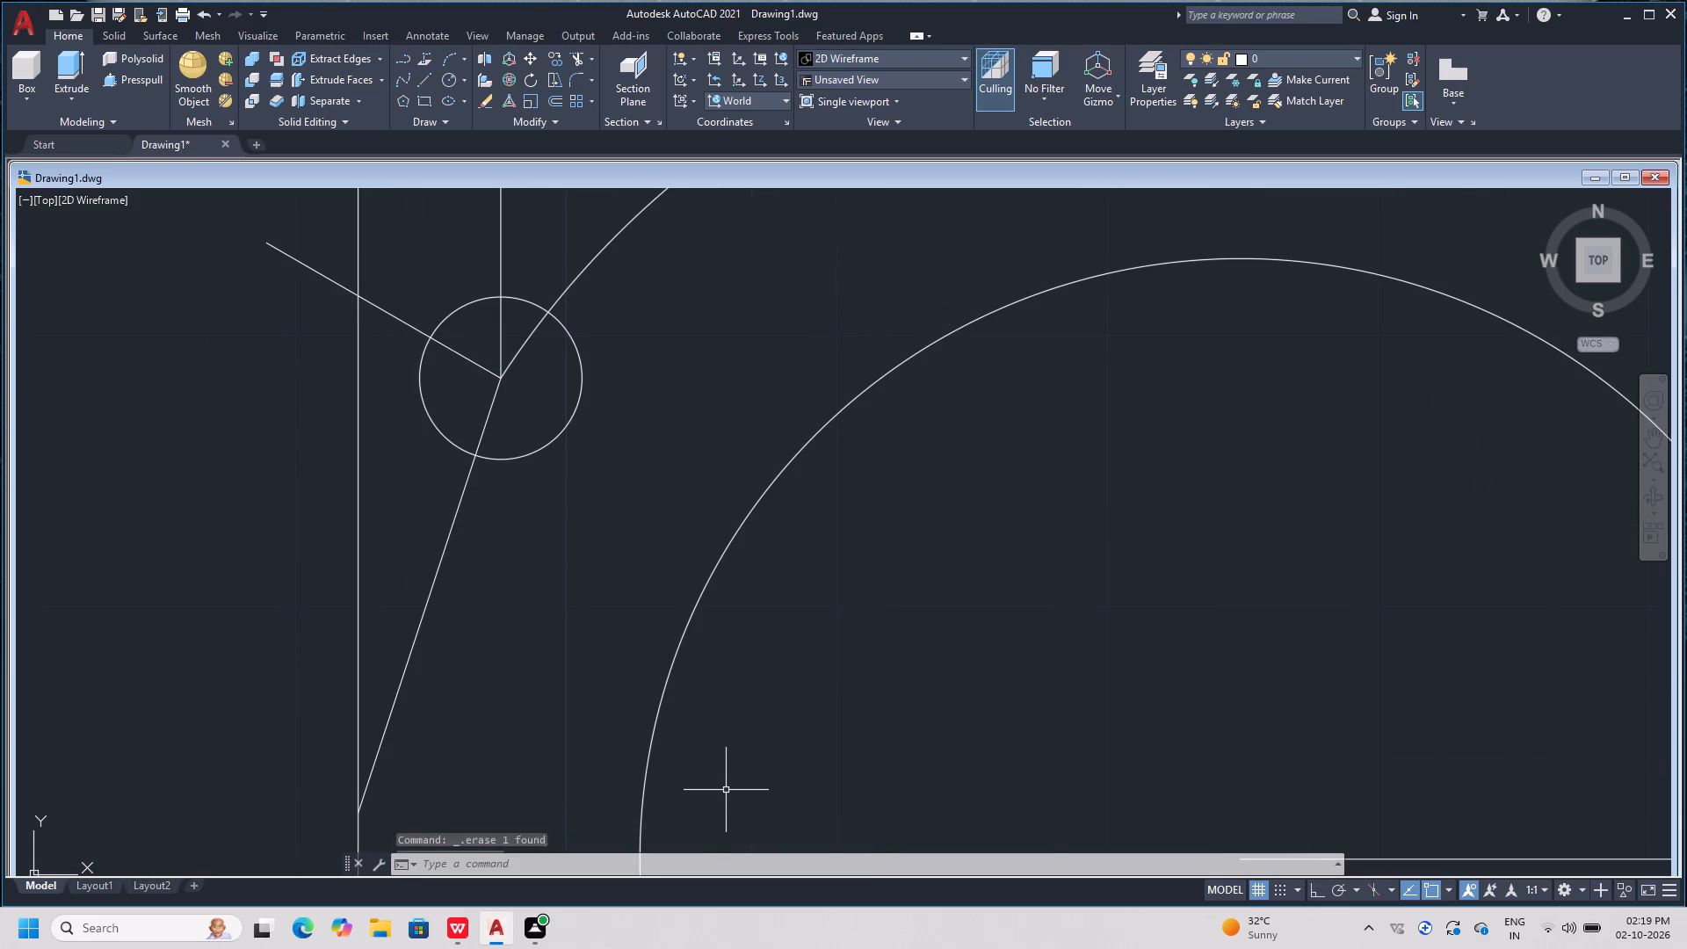
key("Escape")
key("Escape")
key("Escape")
key("Escape")
key("Escape")
key("Escape")
key("Escape")
key("Escape")
key("Escape")
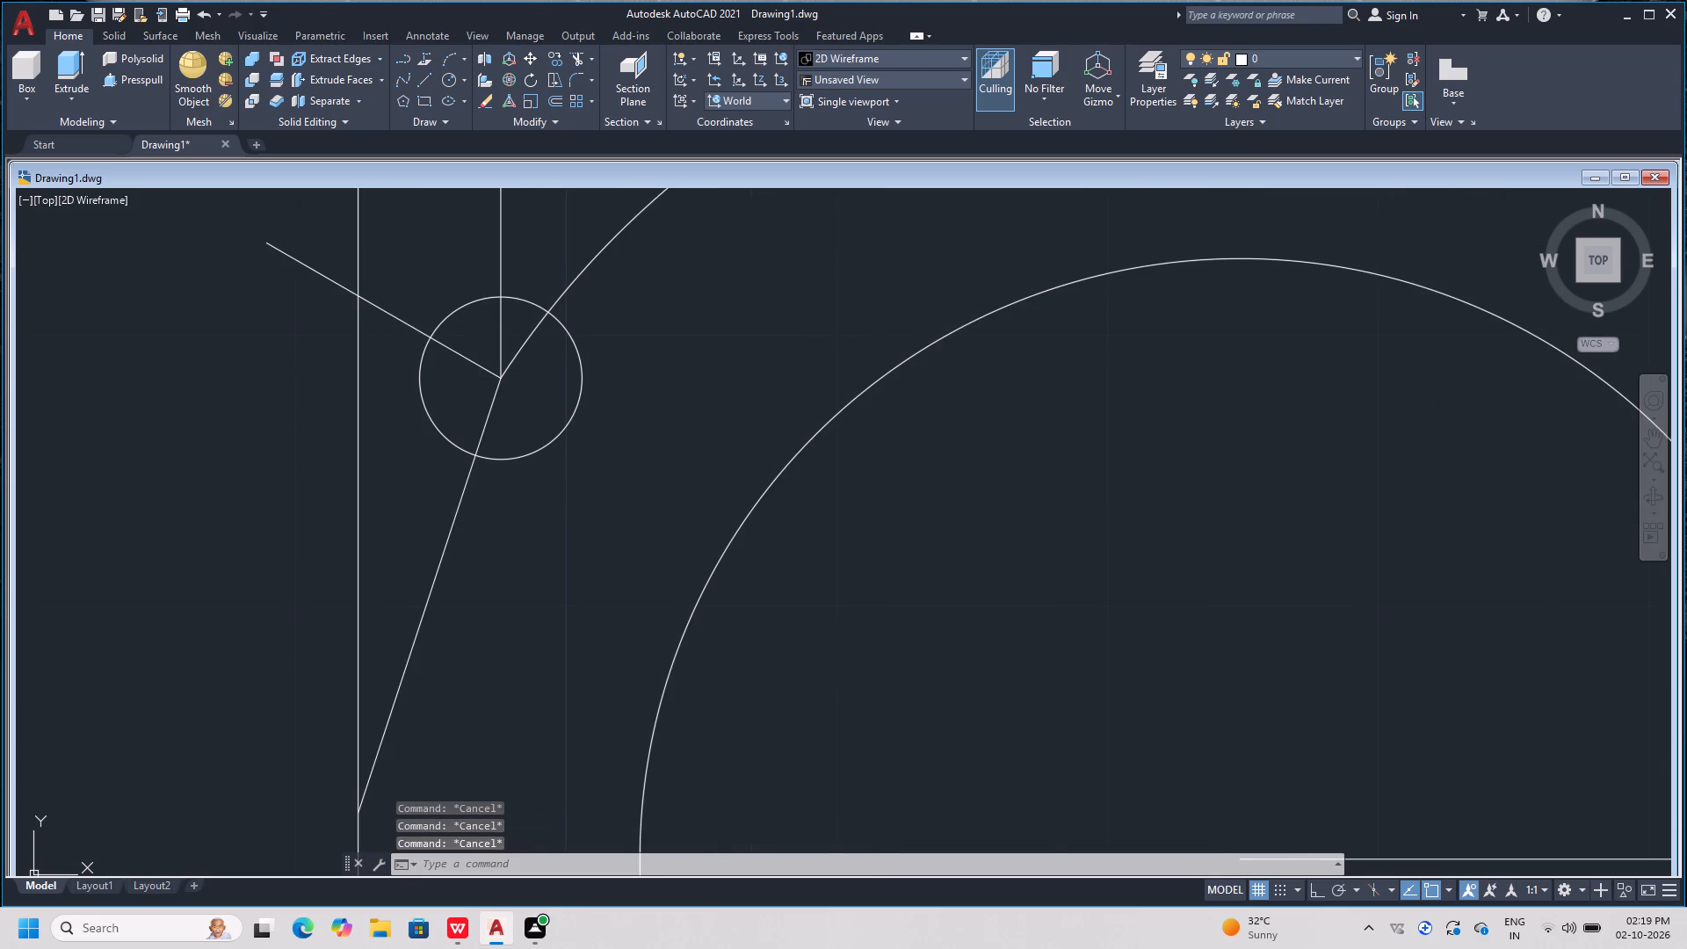
key("Escape")
key("Escape")
key("Escape")
key("t")
type("r")
key("space")
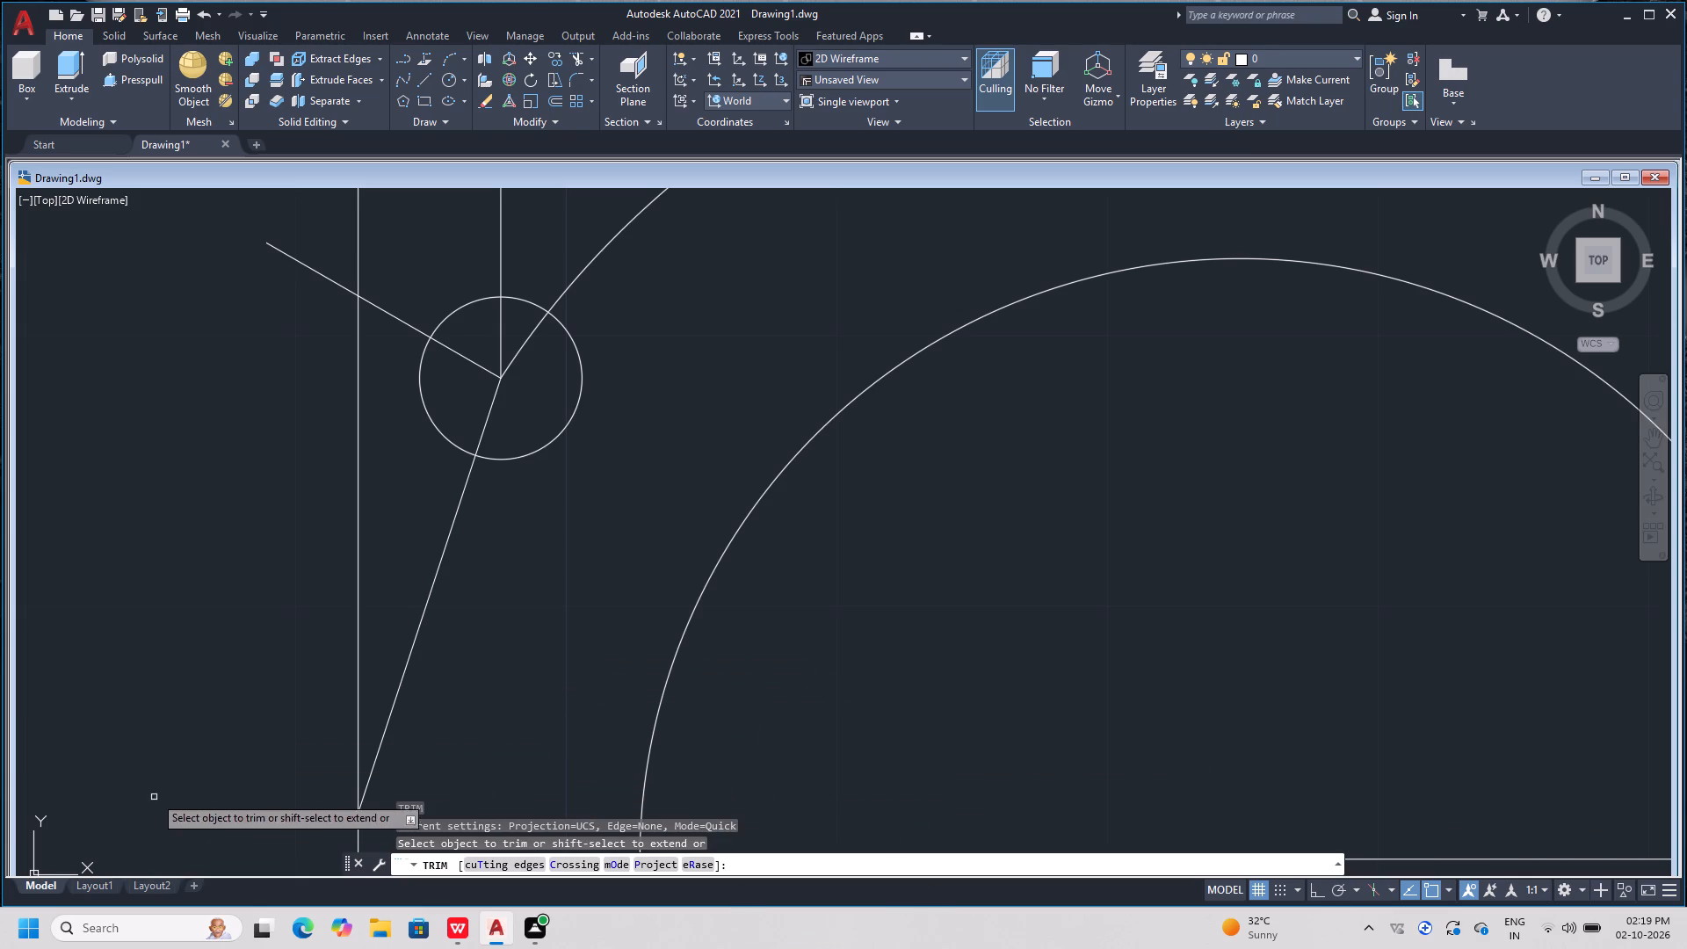
left_click(359, 618)
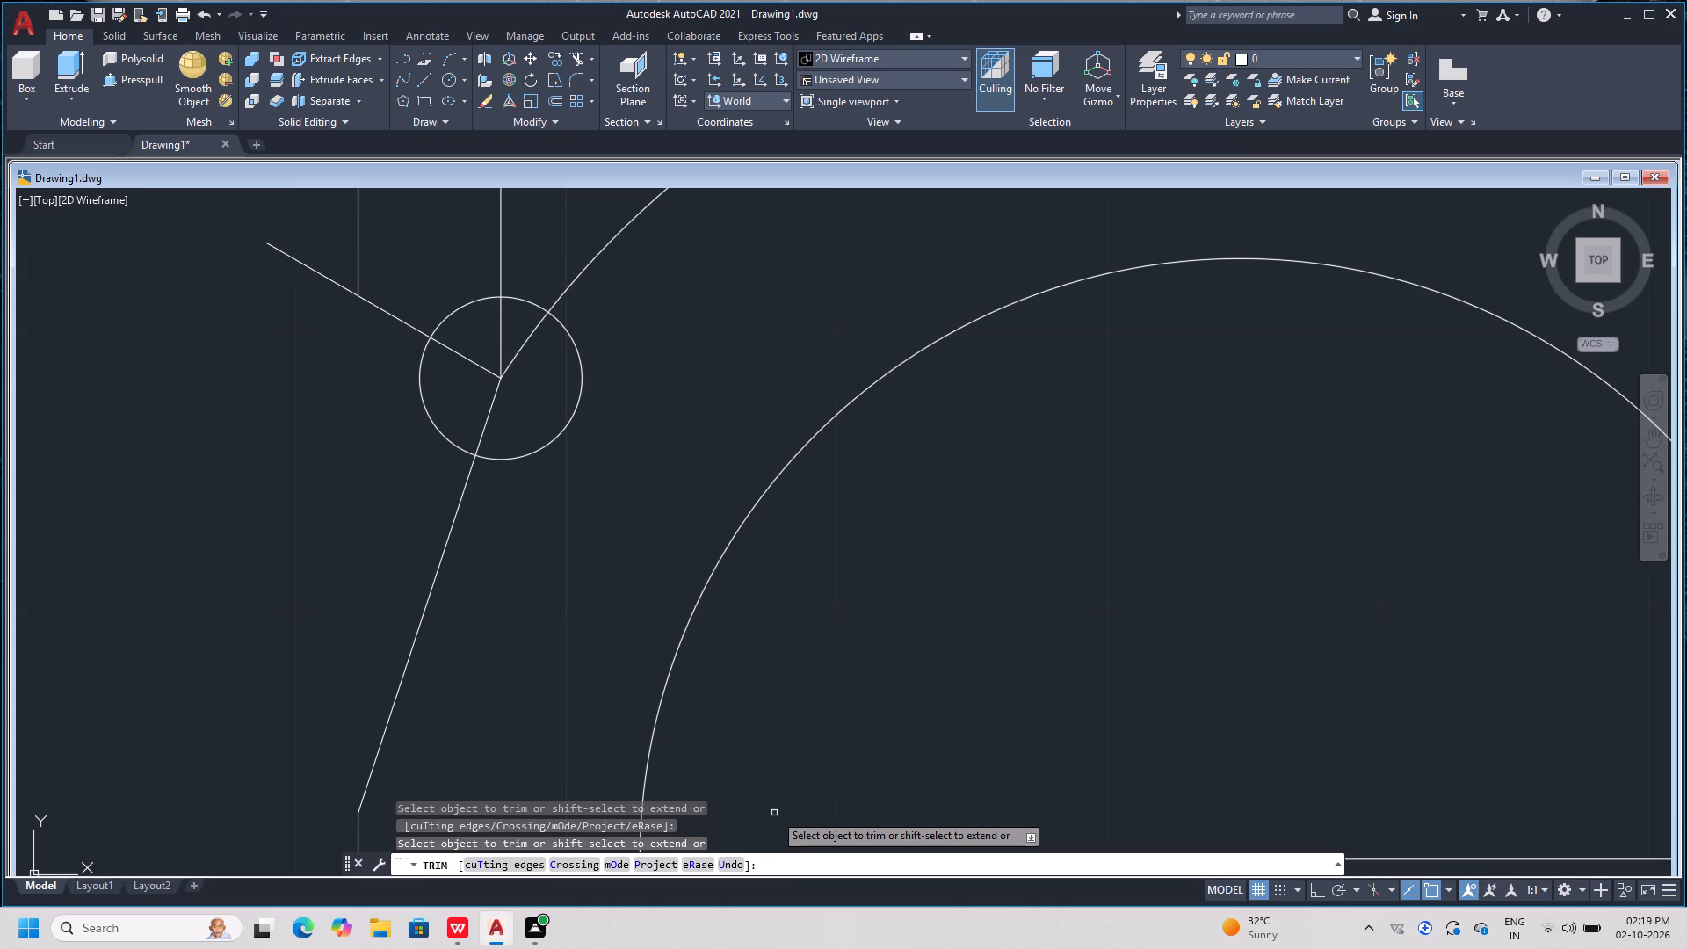
key("Escape")
key("Escape")
key("Escape")
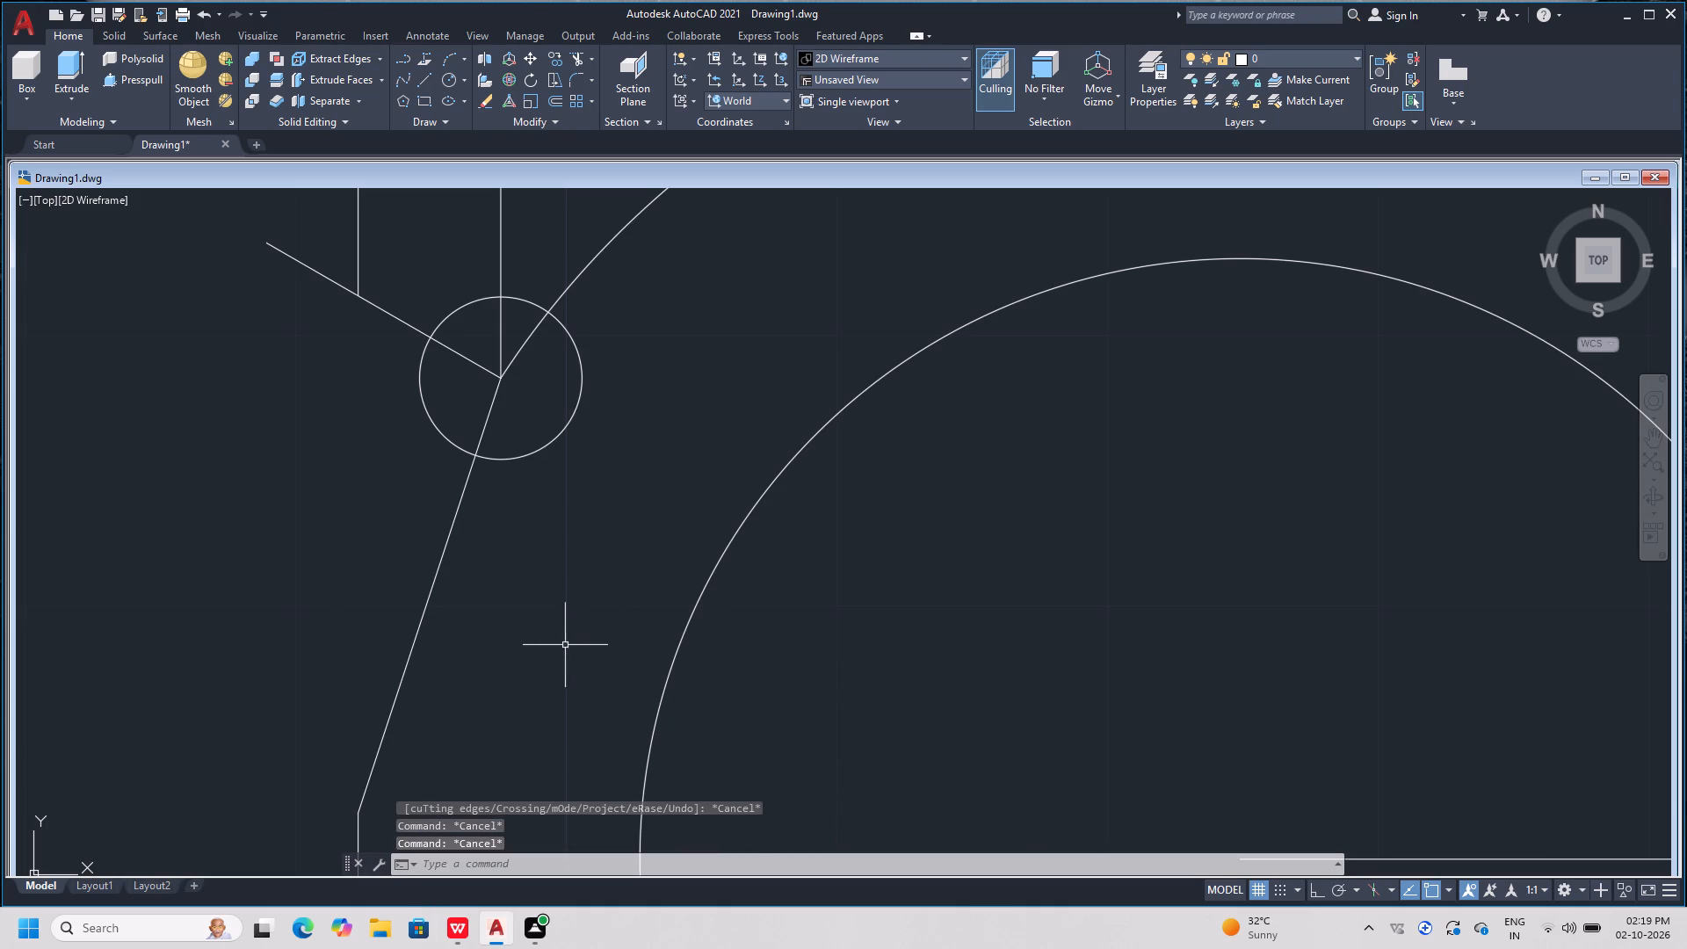
Delete the slanted line between the radius-3 circle's centre and the left vertical line.
left_click(434, 579)
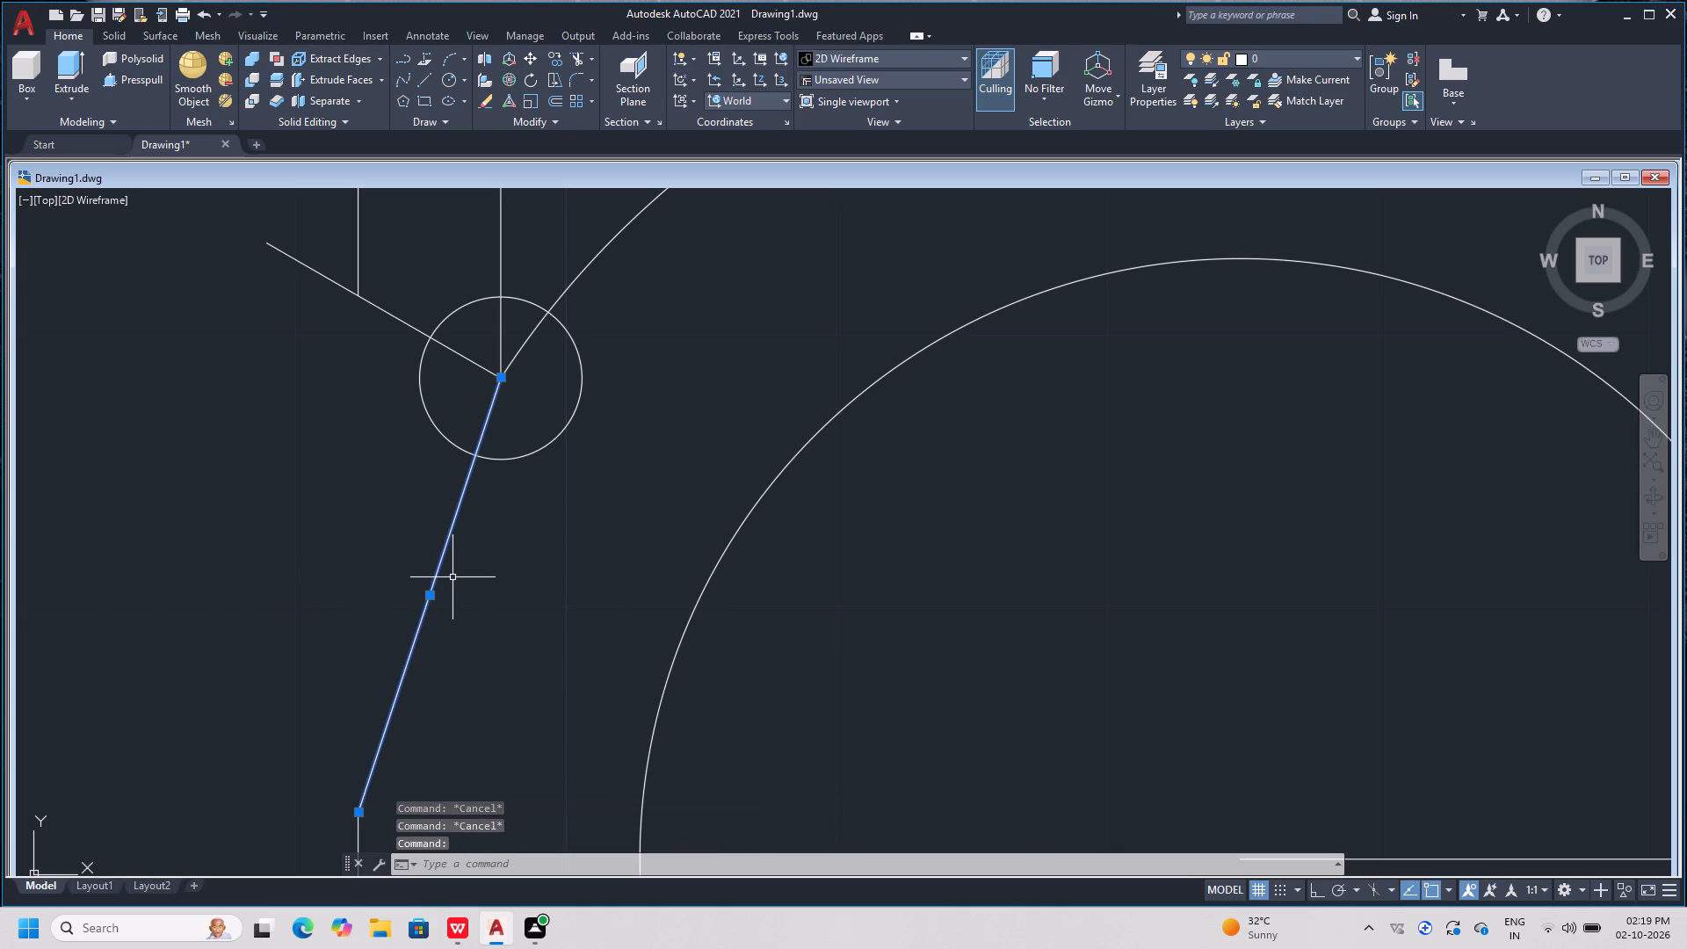
key("Delete")
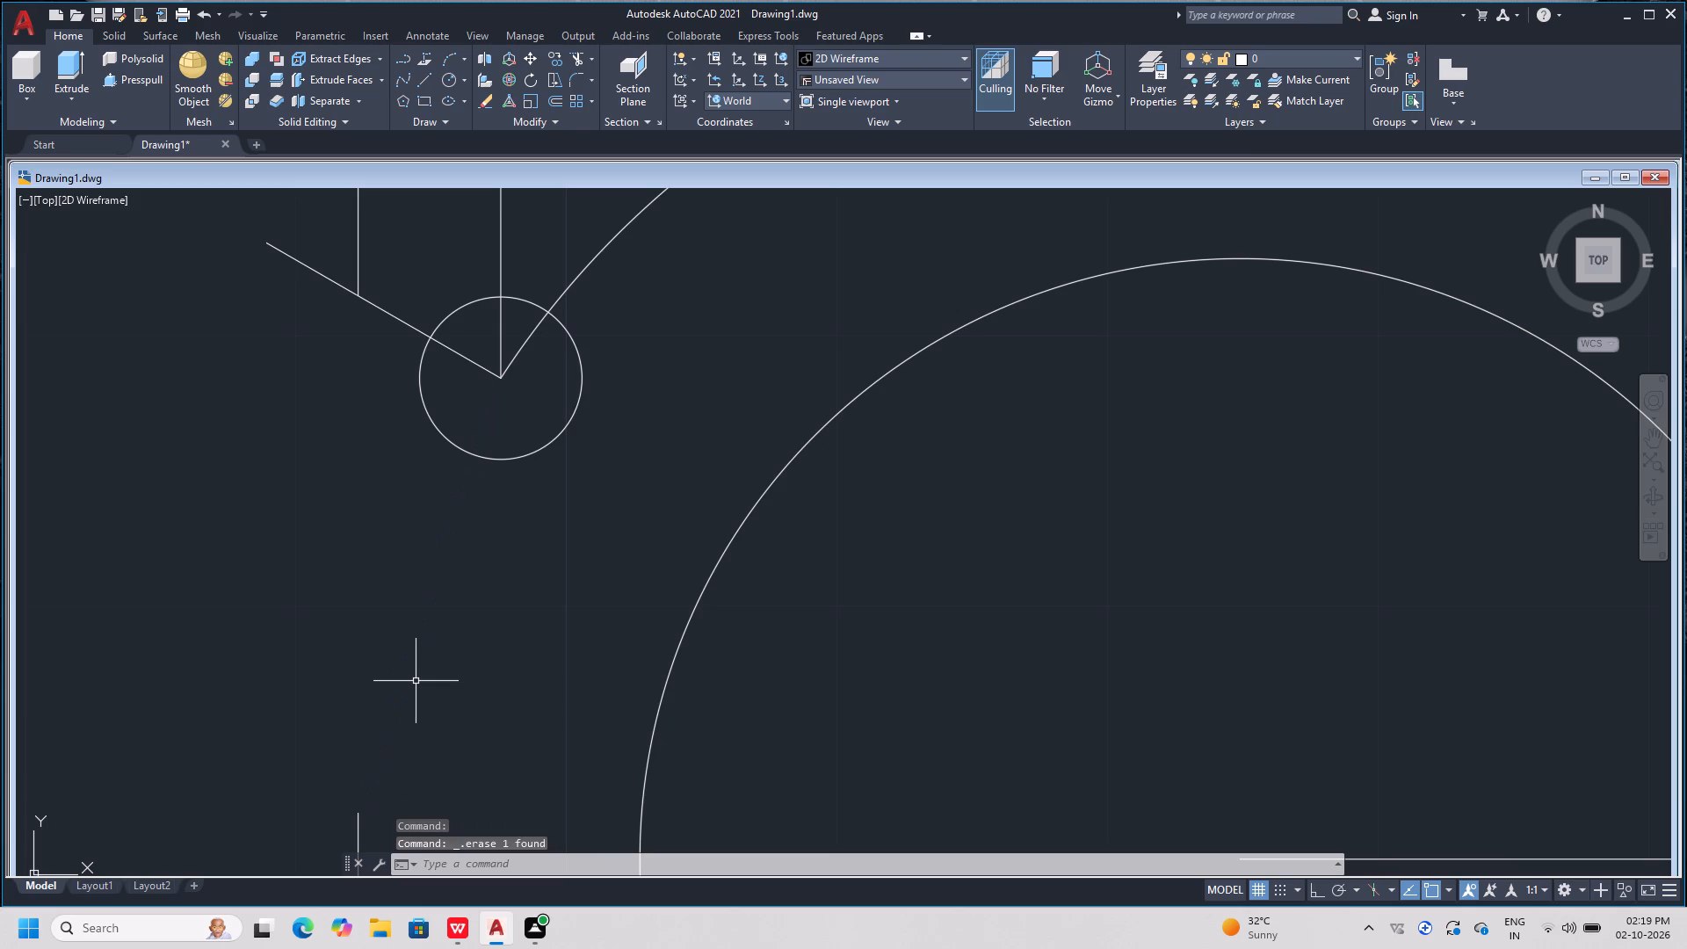
key("Escape")
key("Escape")
key("Escape")
key("Escape")
Draw a line about 16.9 units long at about 72° from the lower vertical line's upper end to the radius-3 circle's centre.
type("l")
key("space")
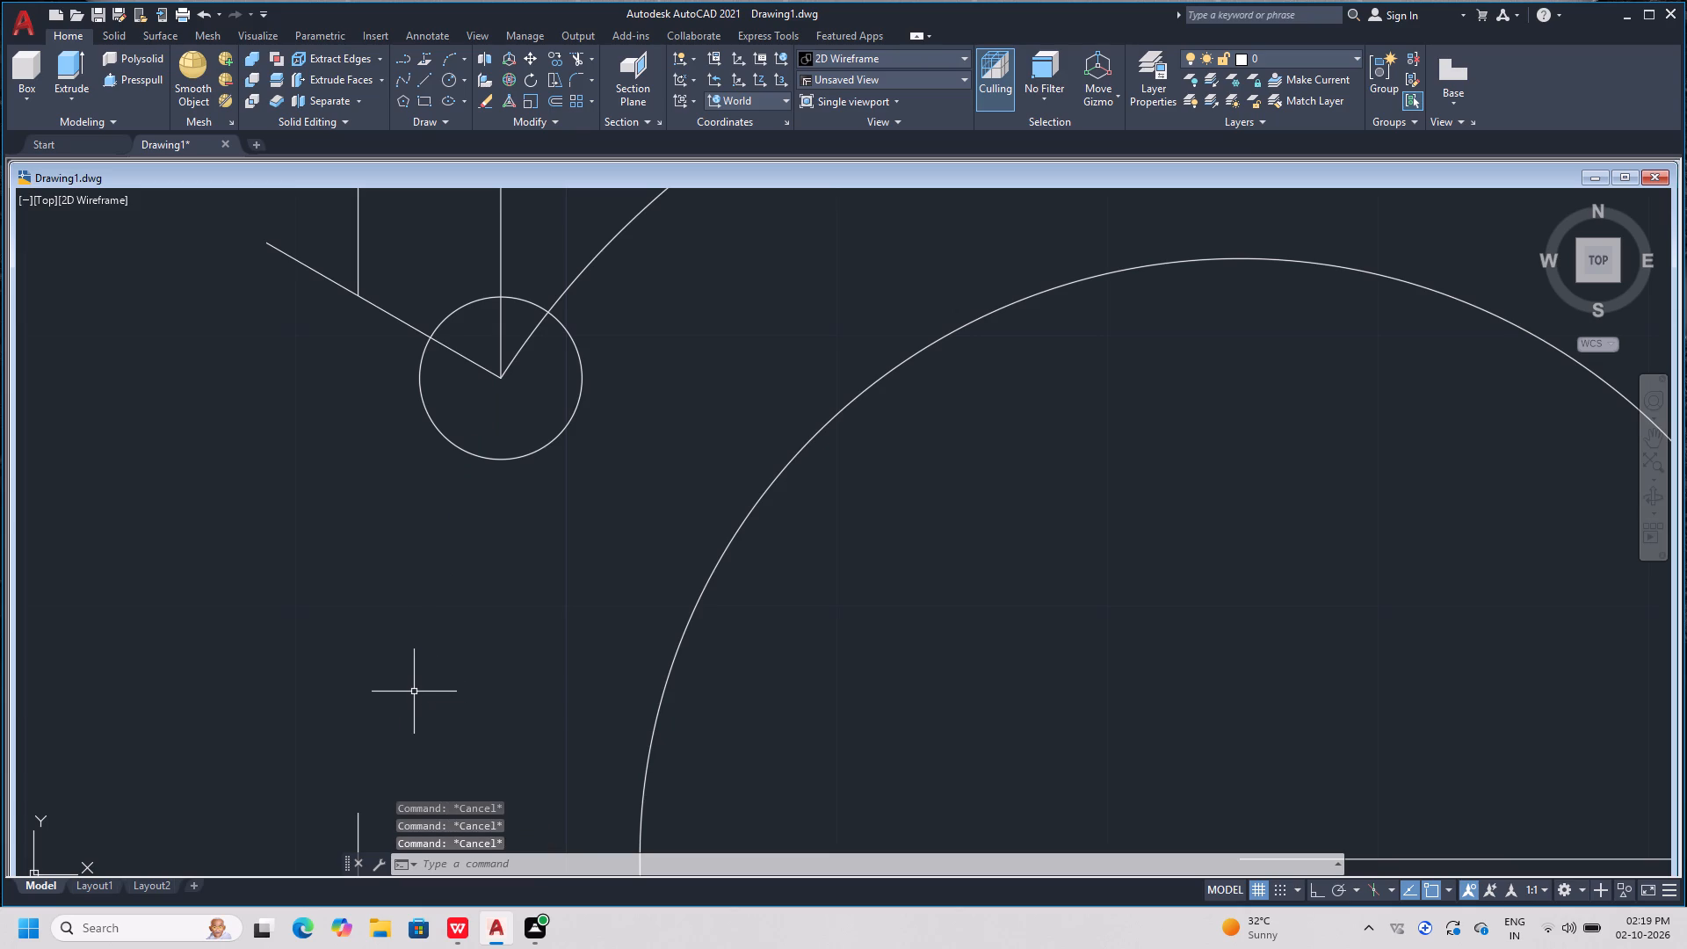
left_click(363, 809)
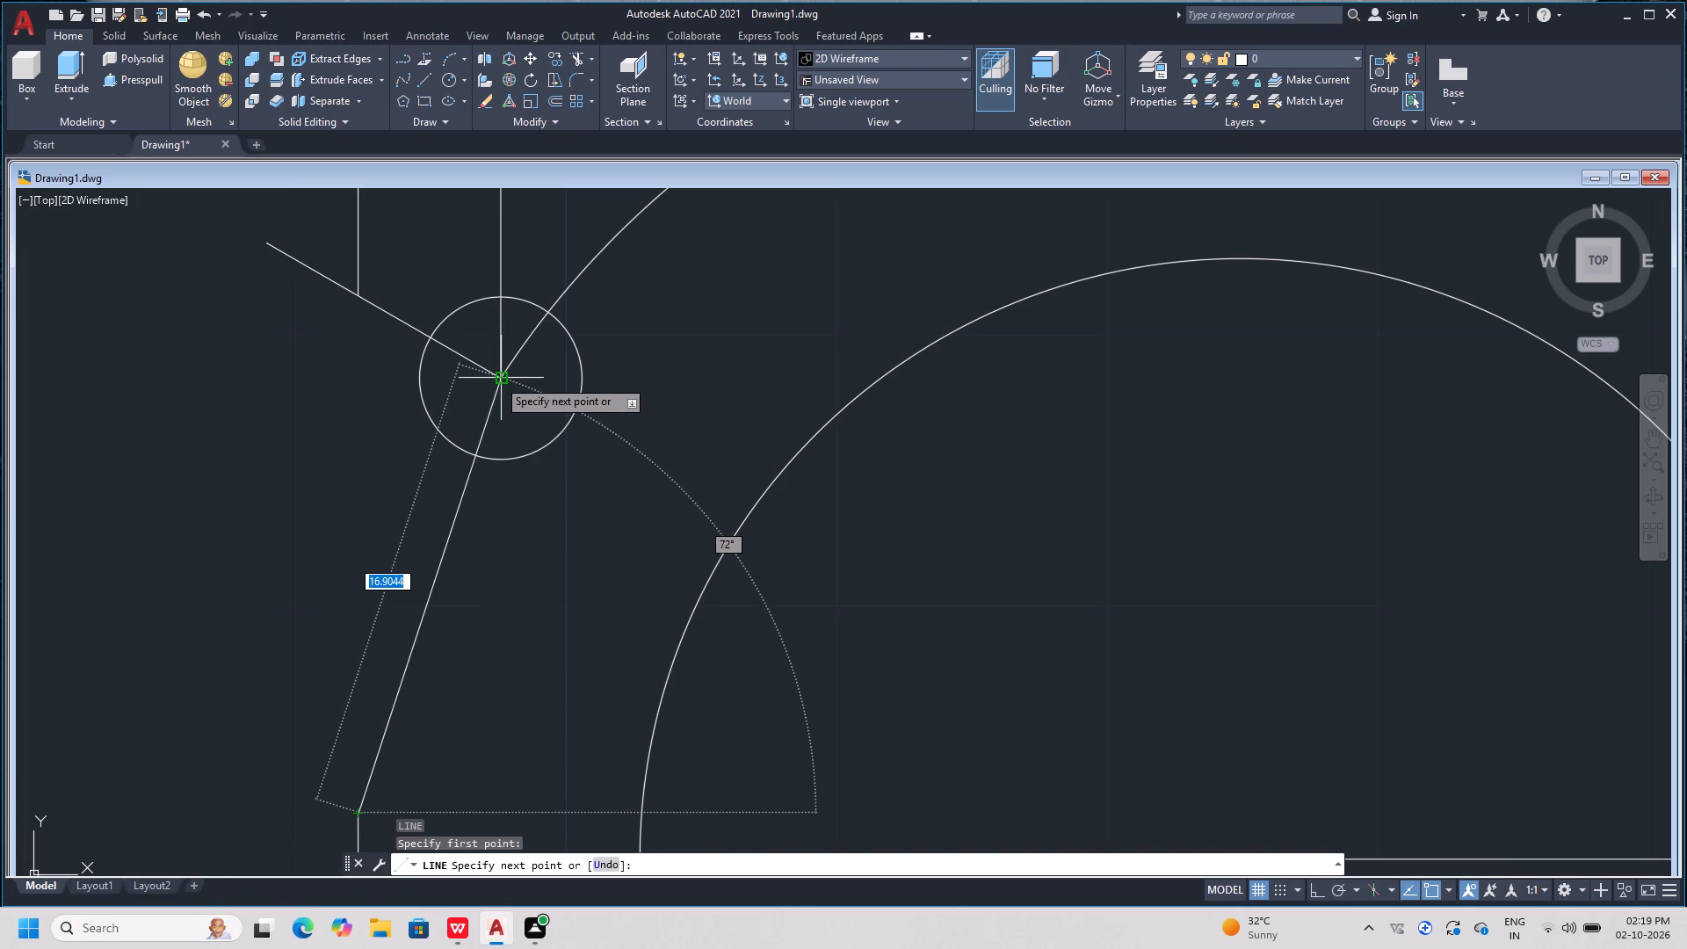
scroll(497, 379, "up", 2)
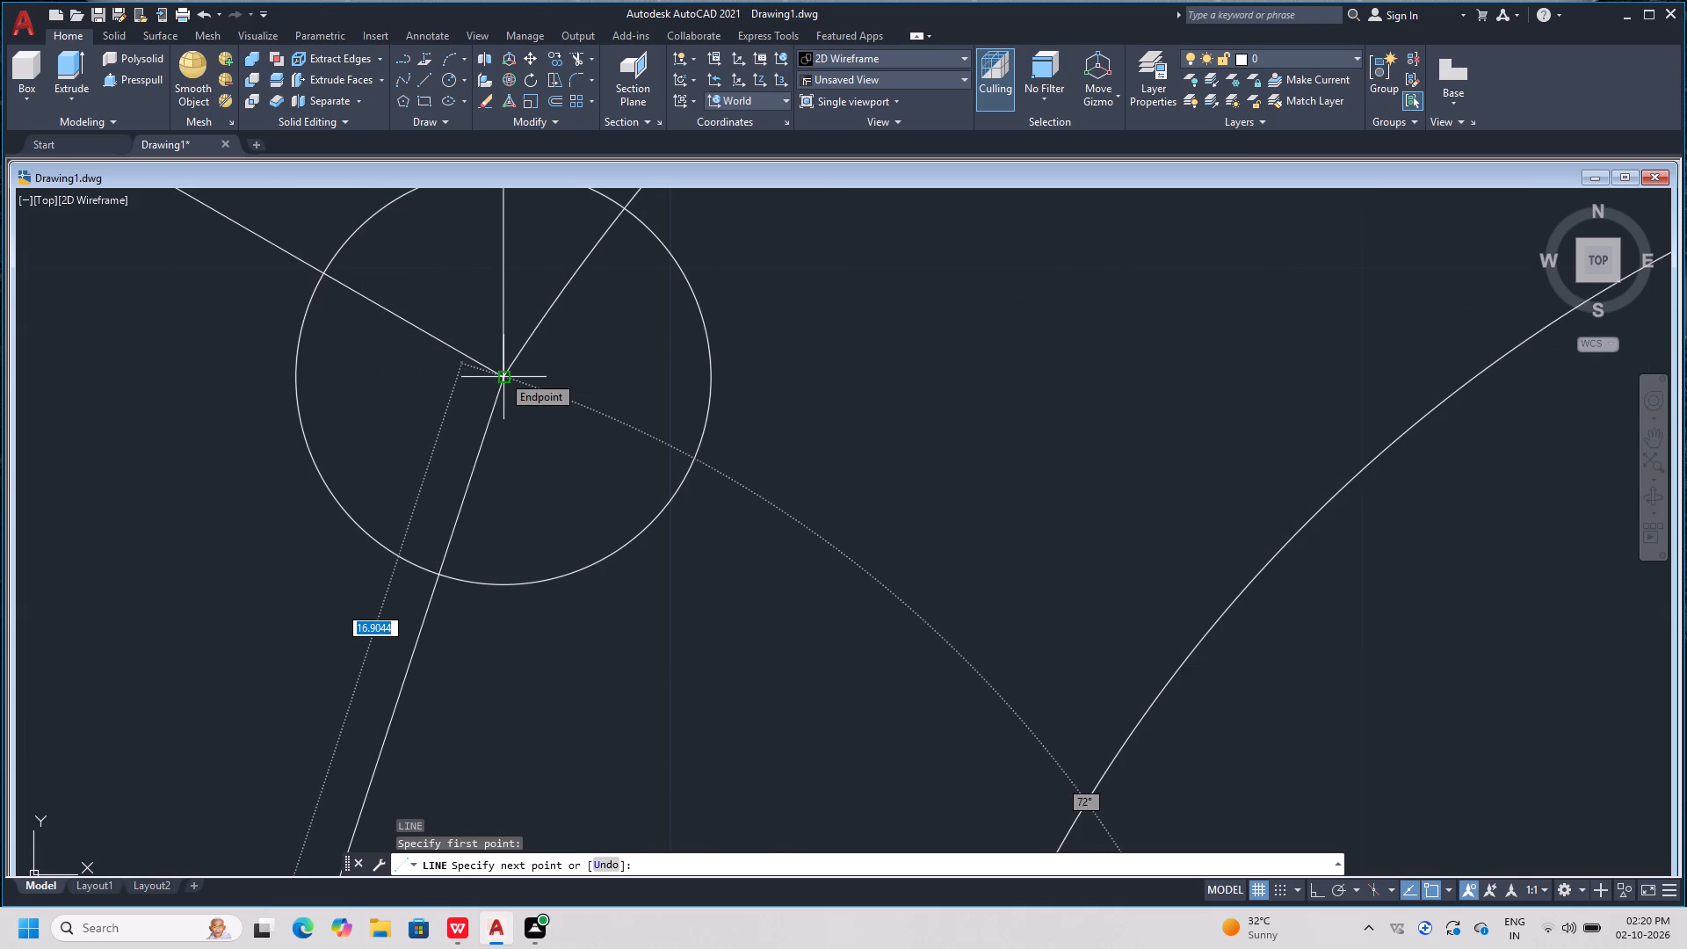
left_click(502, 374)
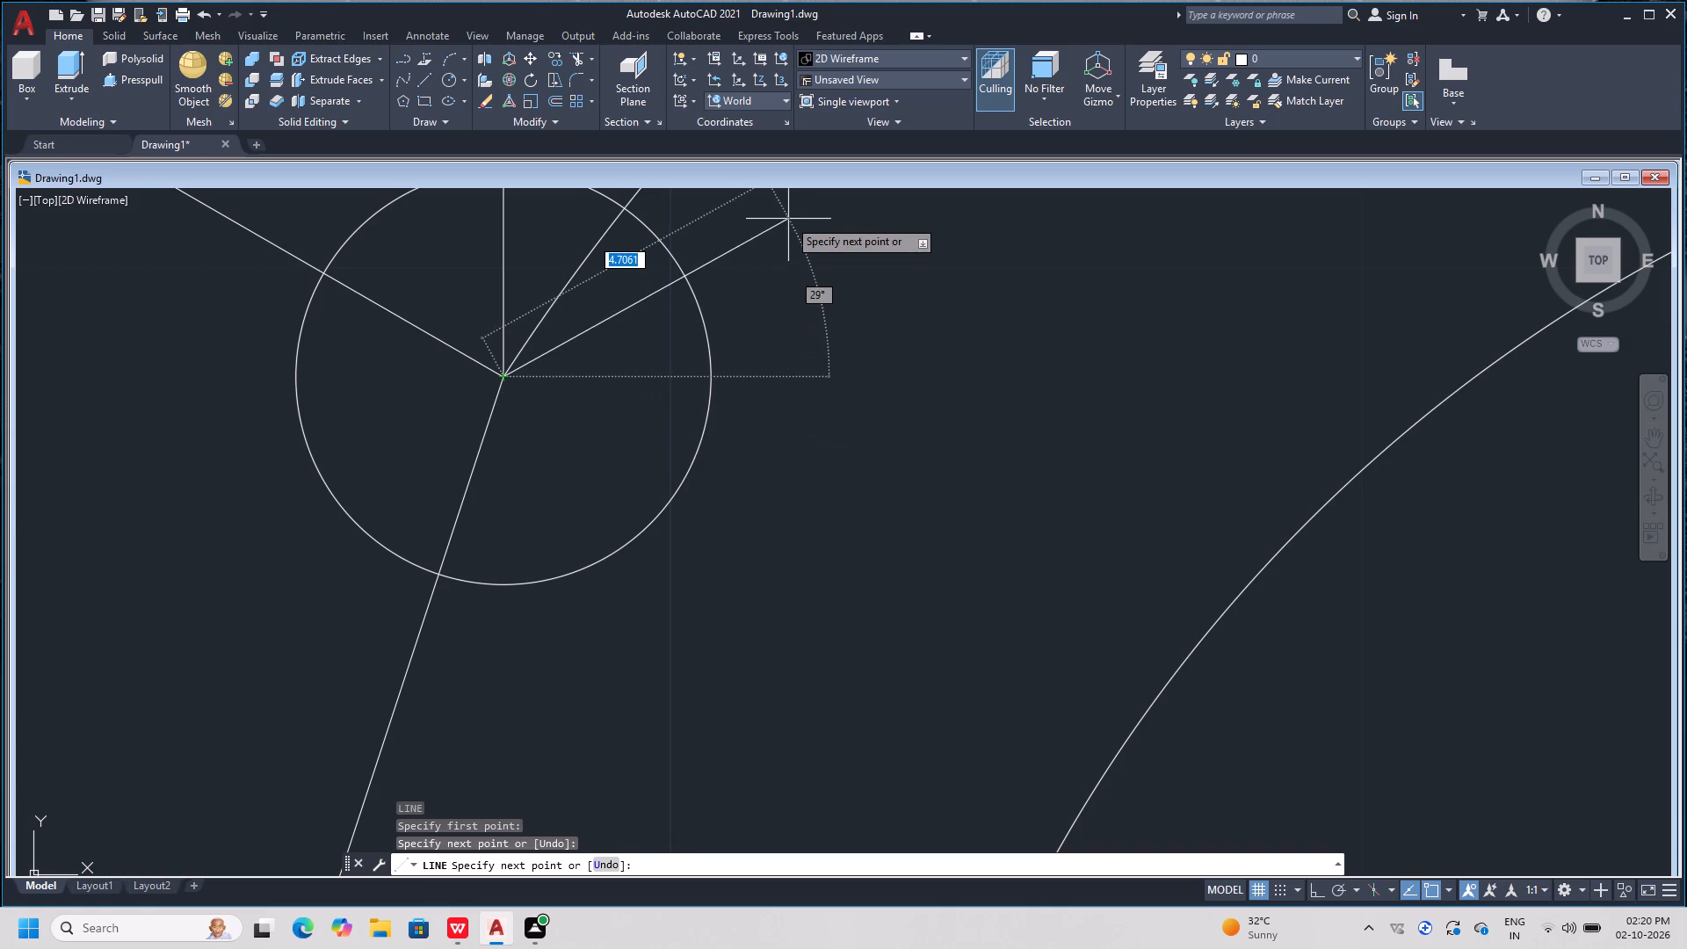
Delete the slanted line between the radius-3 circle's centre and the lower vertical line's upper end.
key("Escape")
key("Escape")
key("Escape")
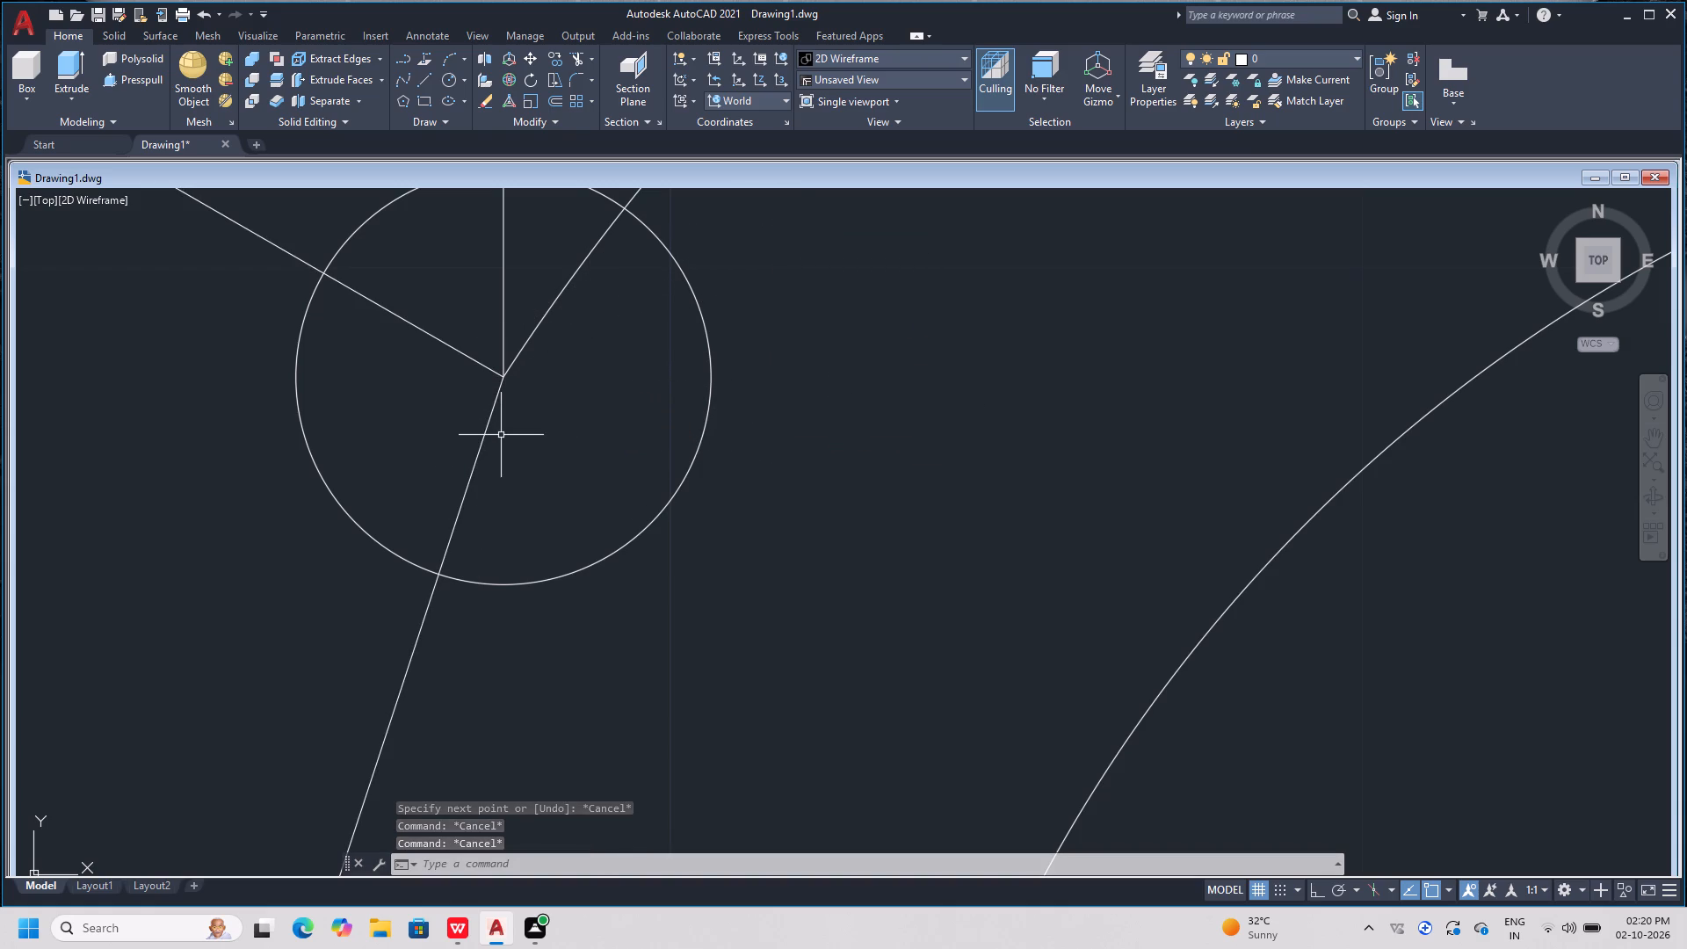
left_click(463, 505)
key("Delete")
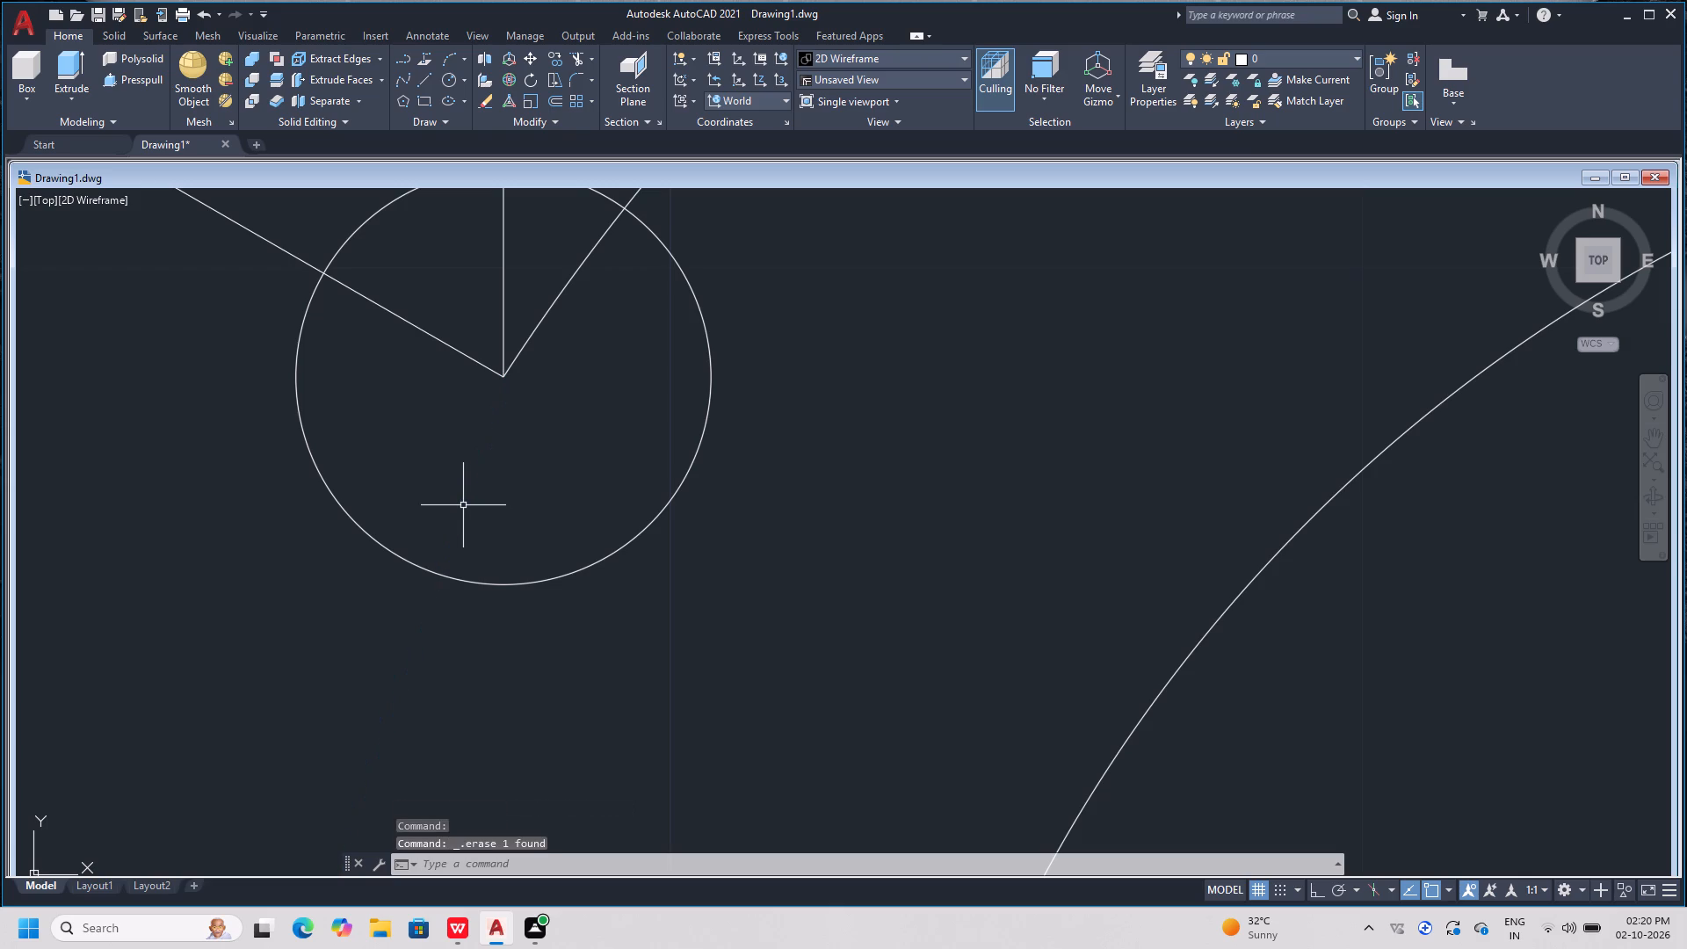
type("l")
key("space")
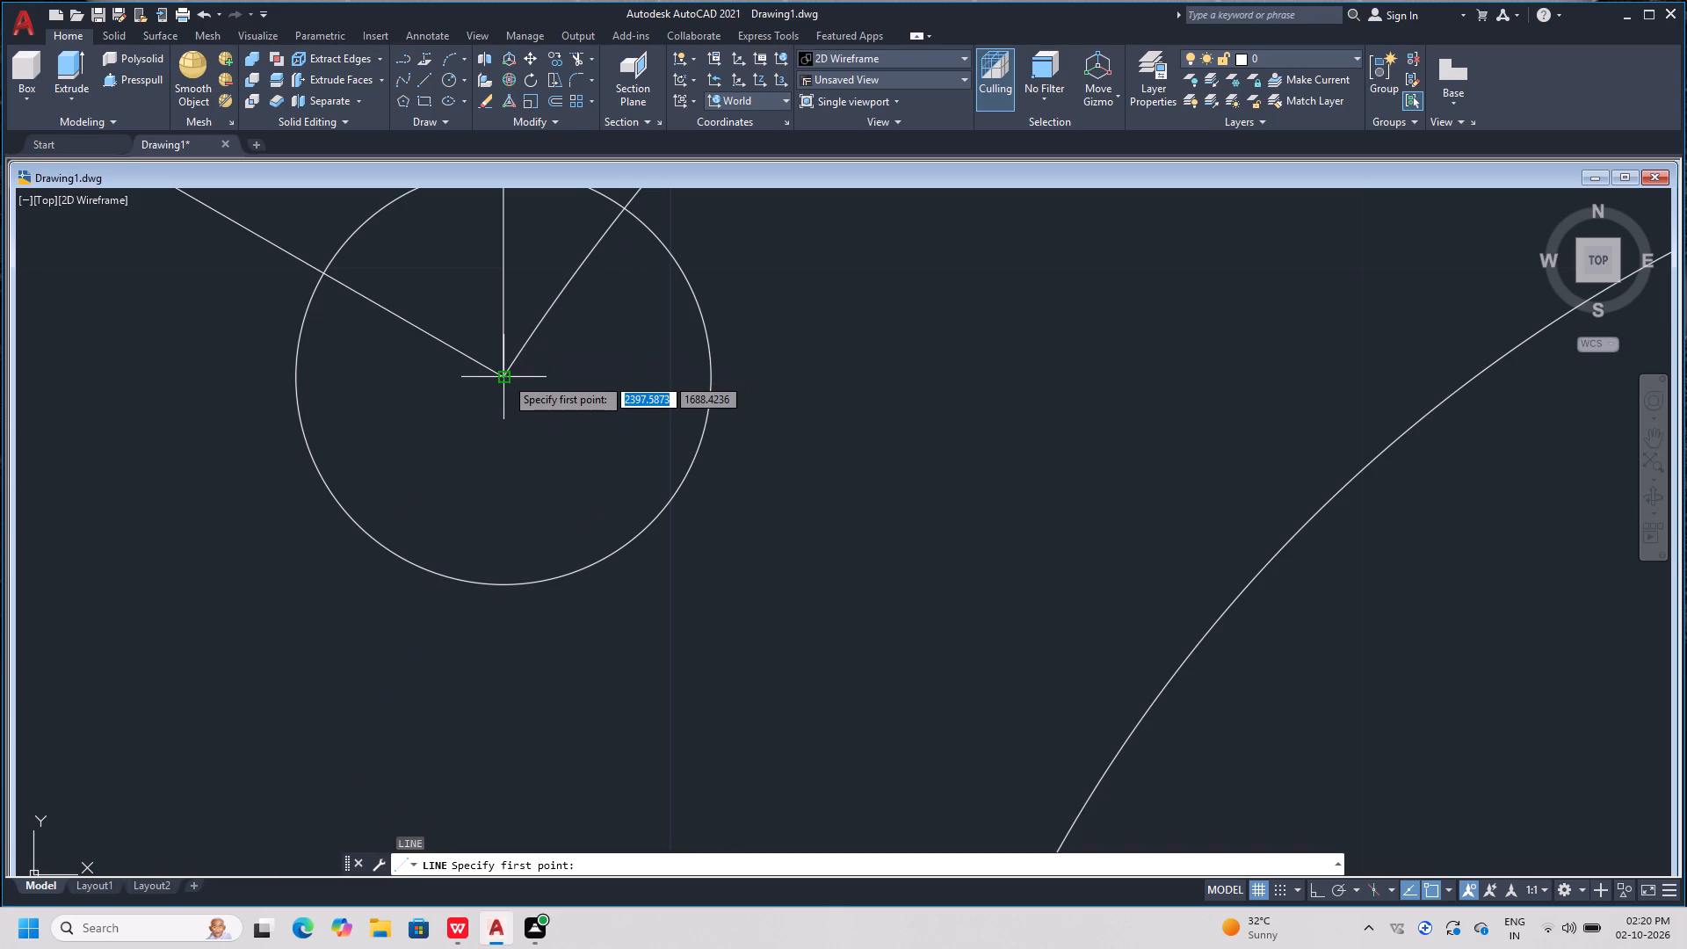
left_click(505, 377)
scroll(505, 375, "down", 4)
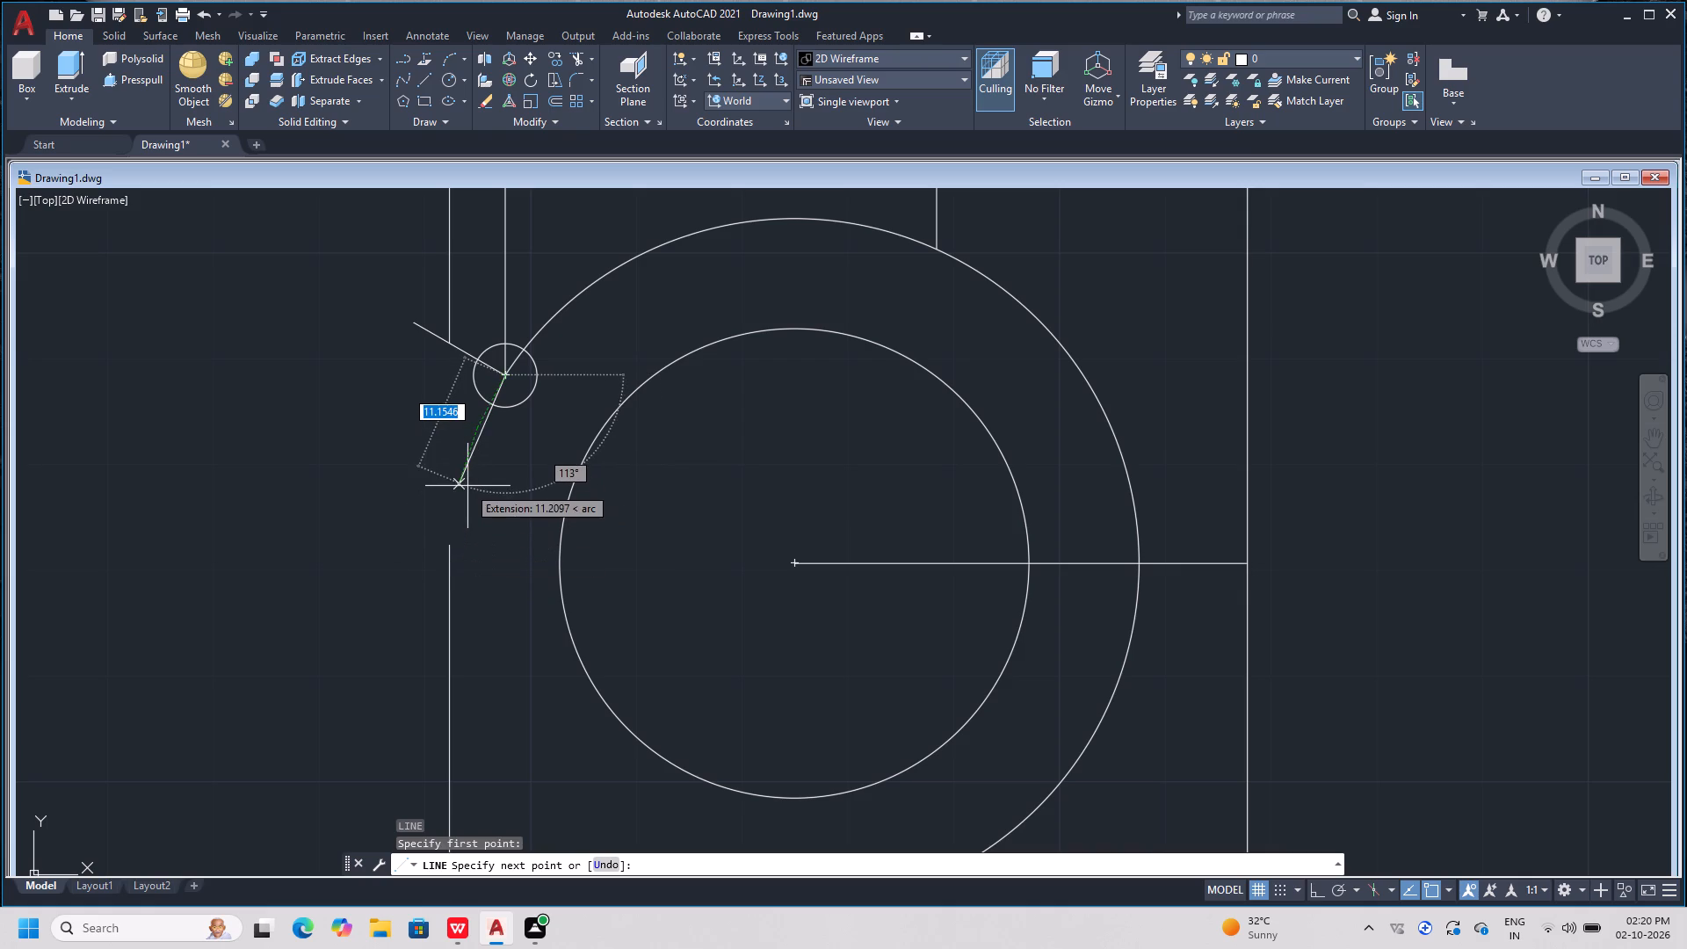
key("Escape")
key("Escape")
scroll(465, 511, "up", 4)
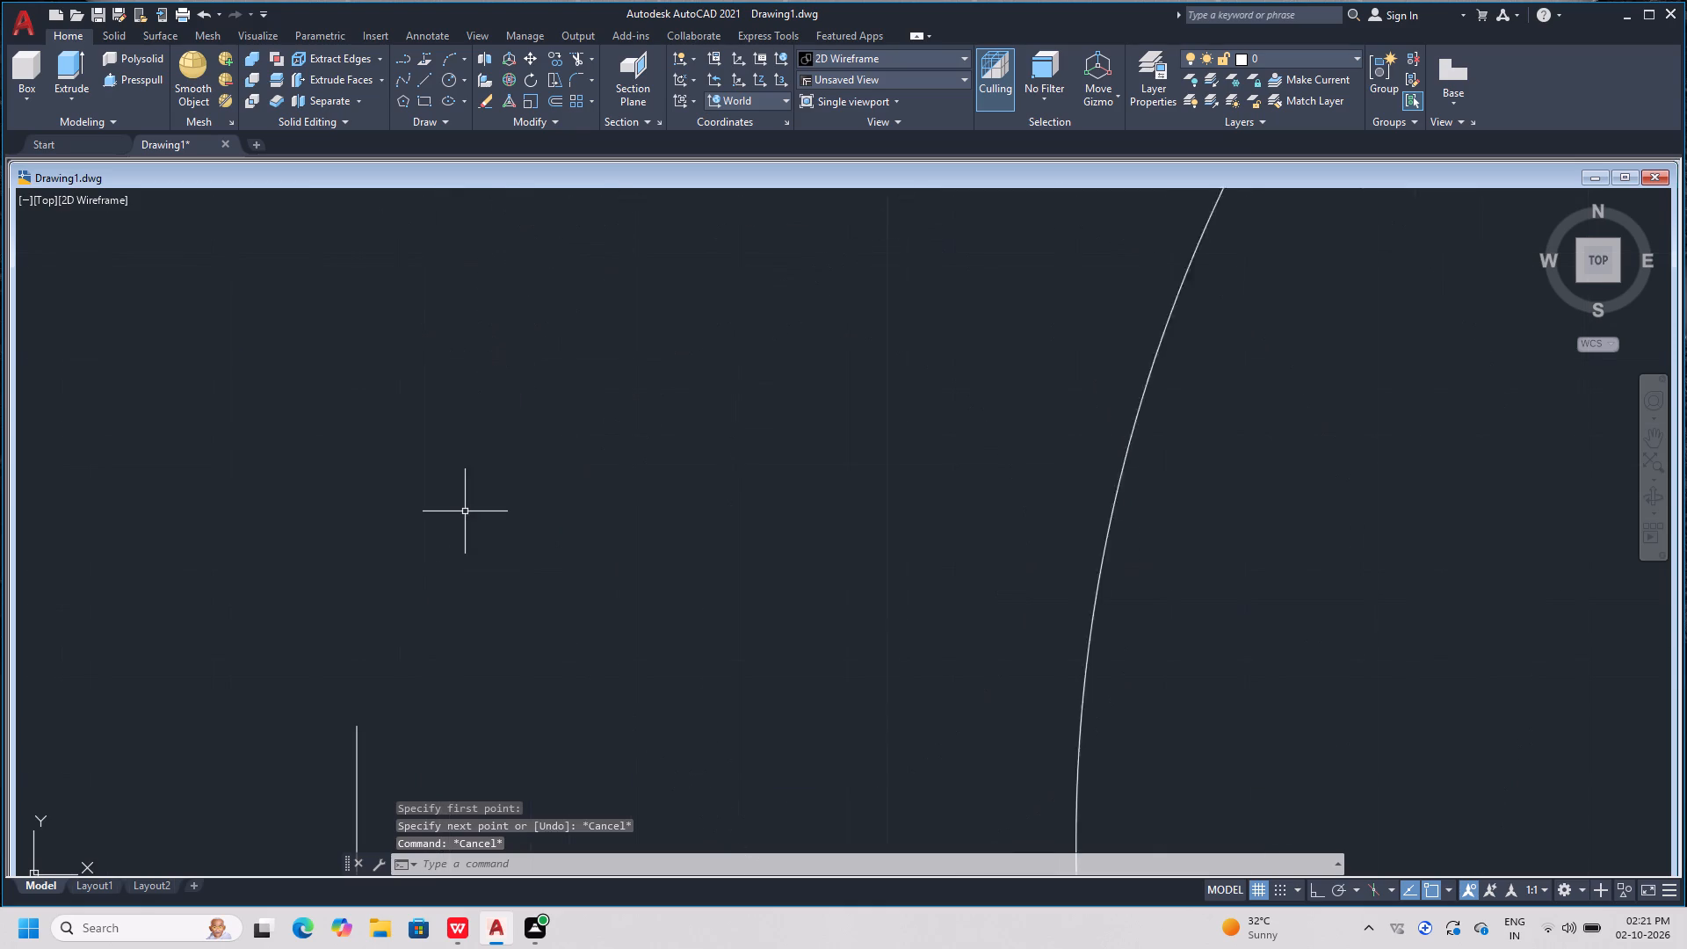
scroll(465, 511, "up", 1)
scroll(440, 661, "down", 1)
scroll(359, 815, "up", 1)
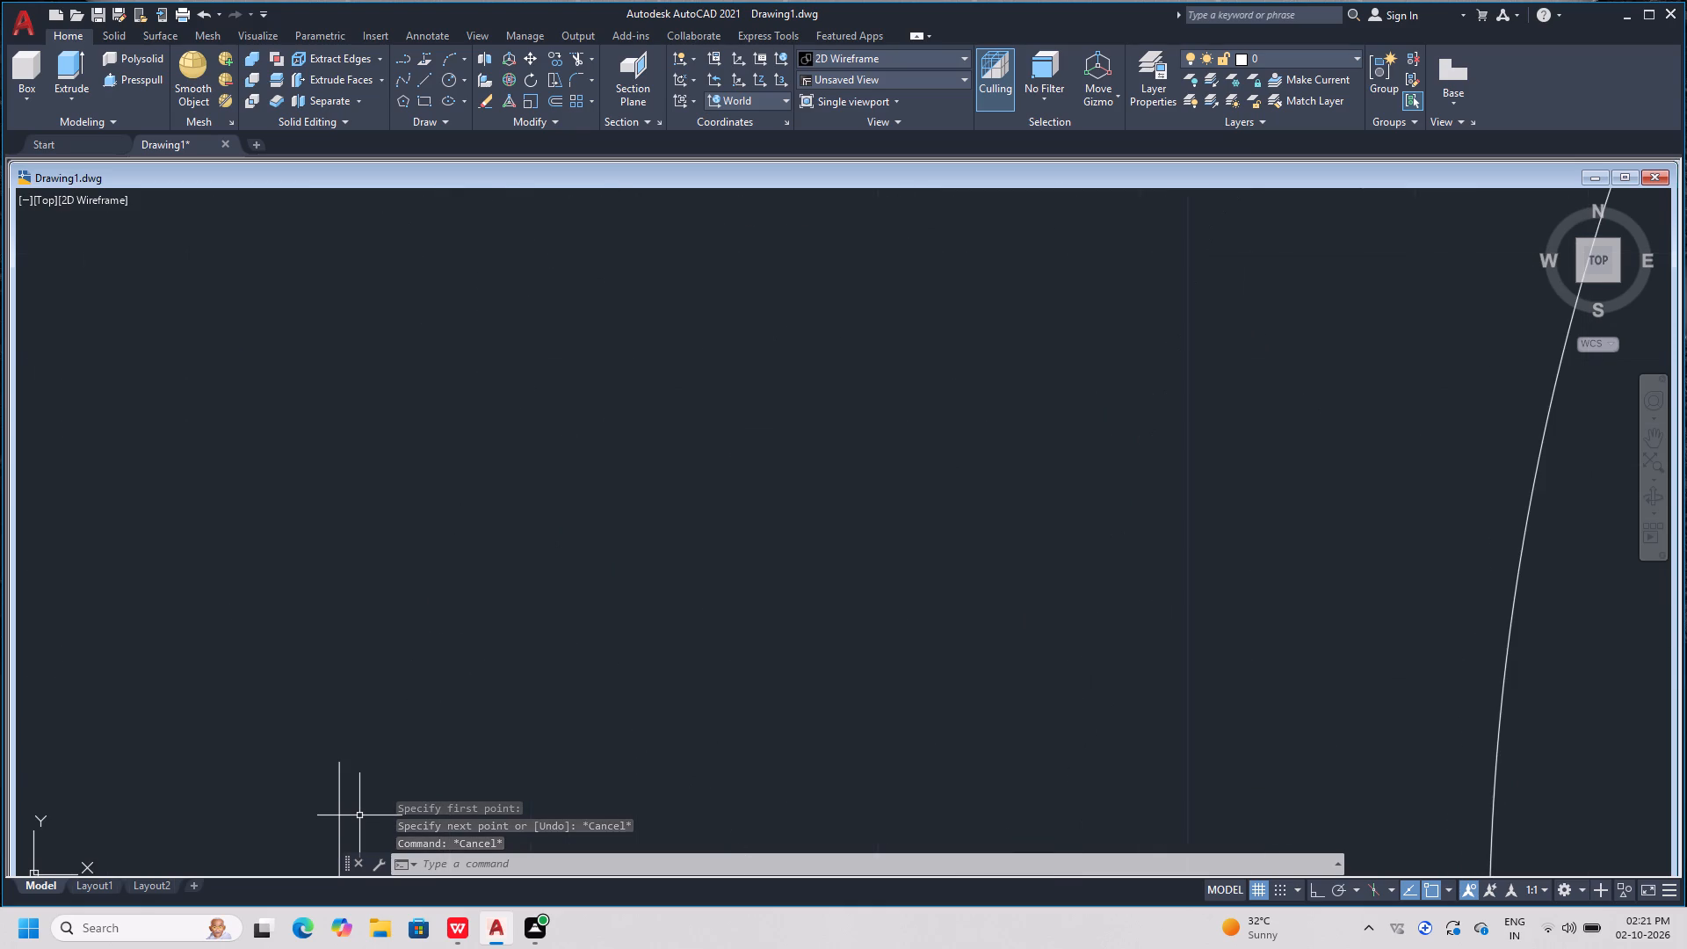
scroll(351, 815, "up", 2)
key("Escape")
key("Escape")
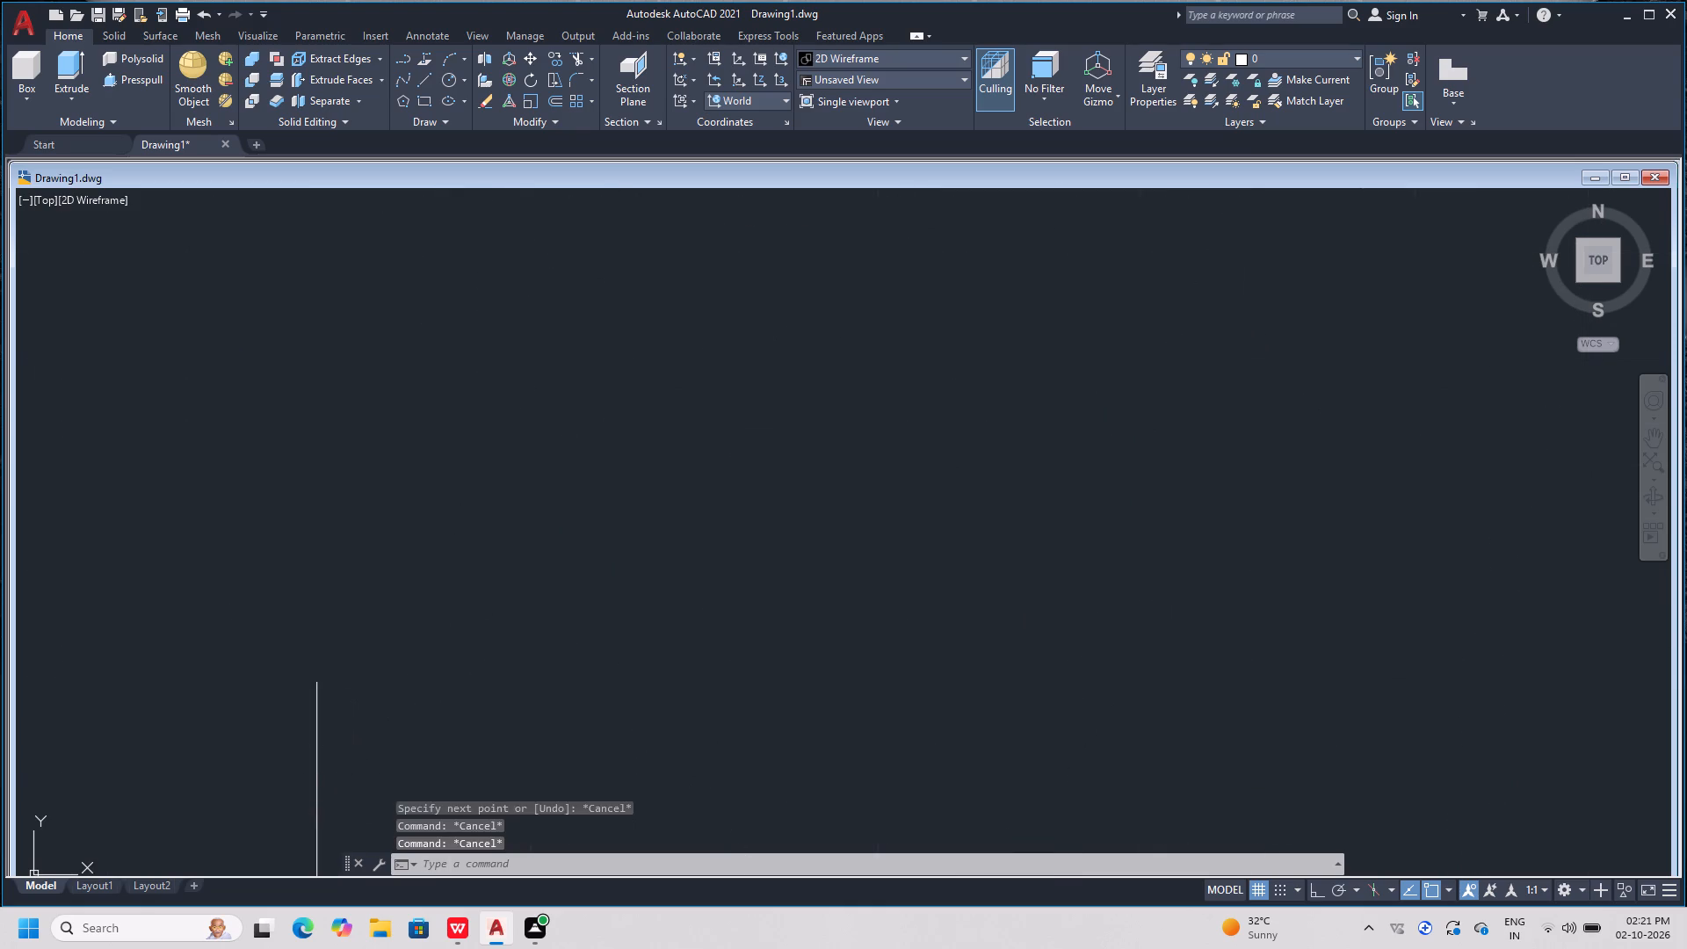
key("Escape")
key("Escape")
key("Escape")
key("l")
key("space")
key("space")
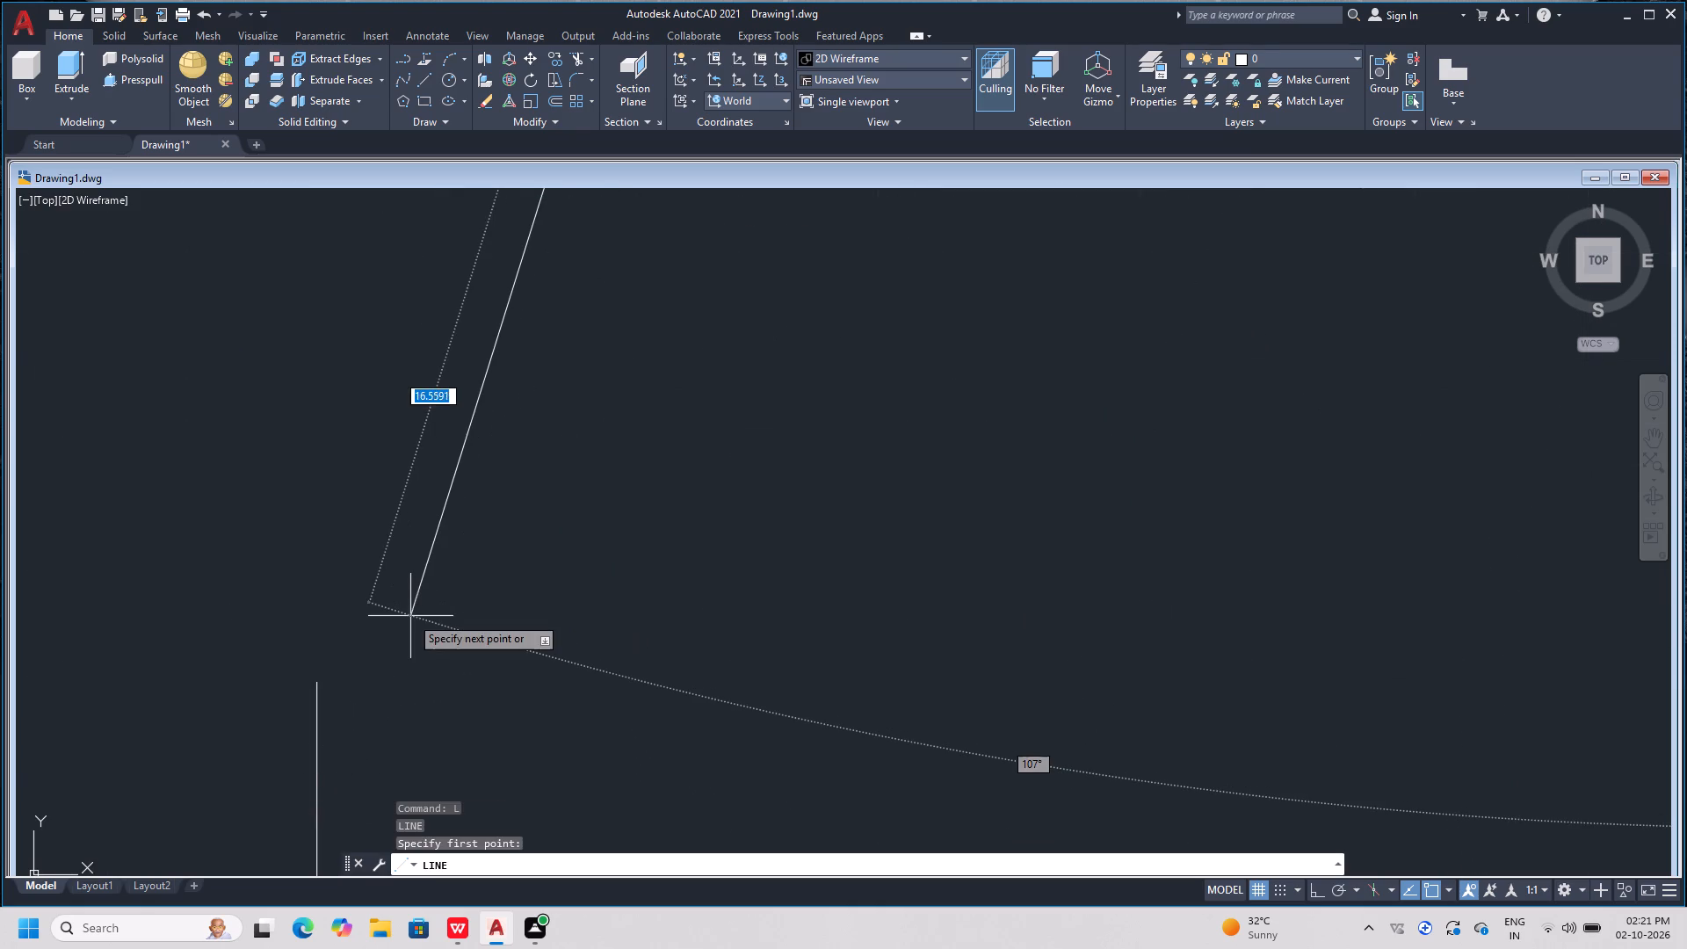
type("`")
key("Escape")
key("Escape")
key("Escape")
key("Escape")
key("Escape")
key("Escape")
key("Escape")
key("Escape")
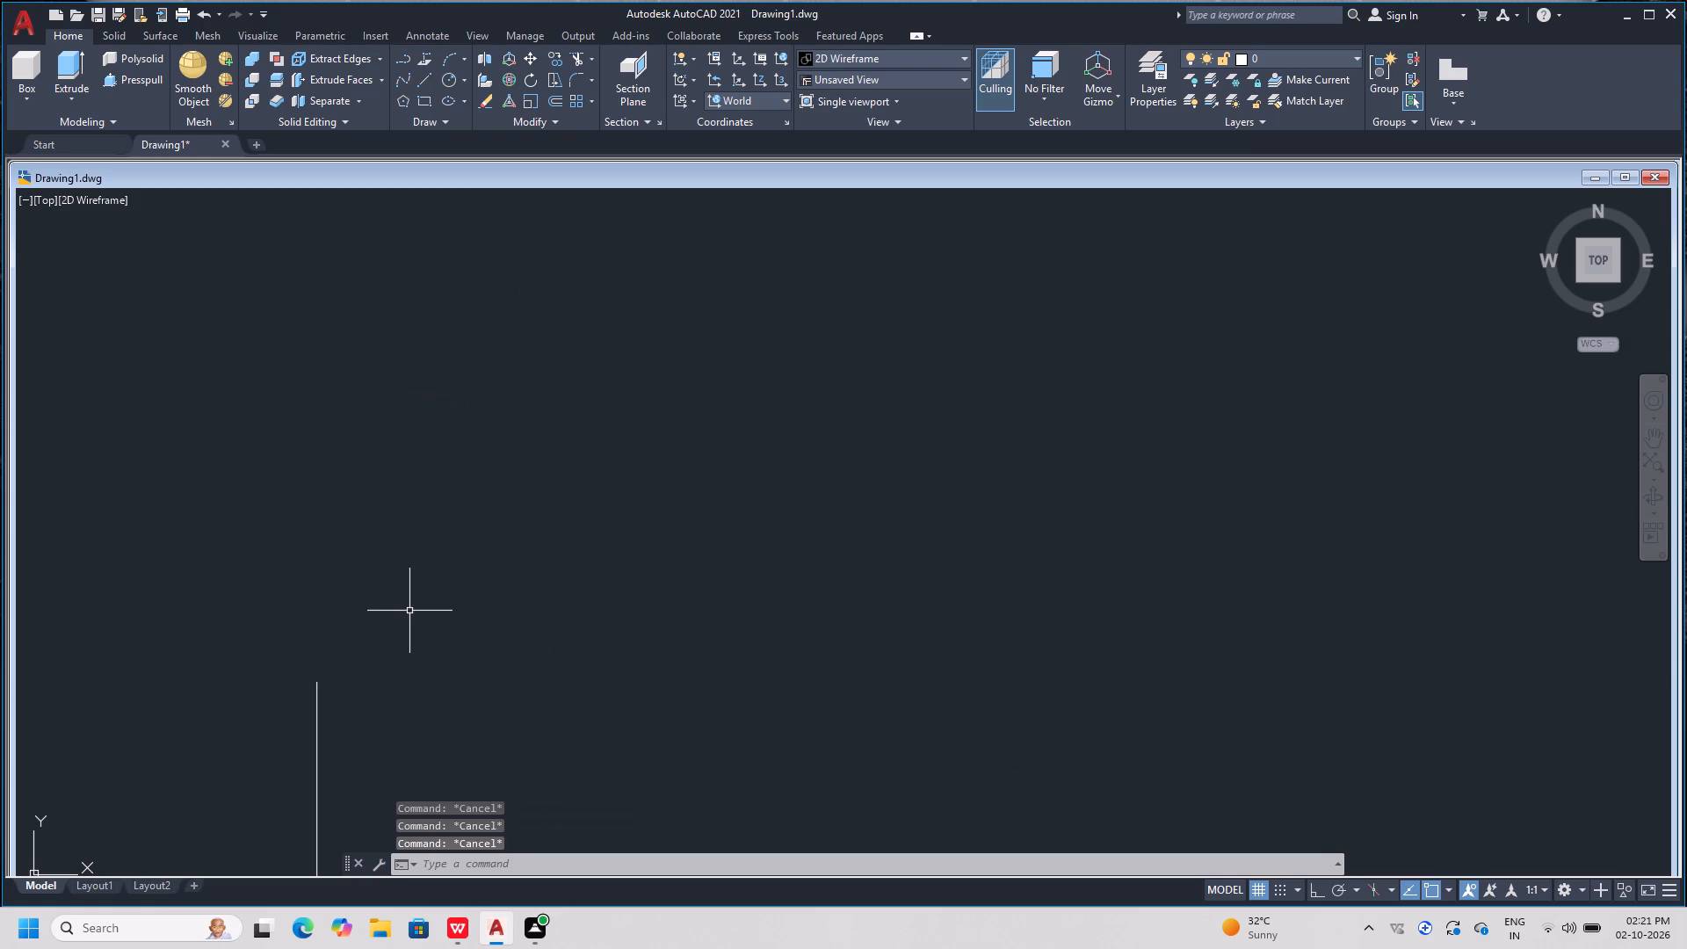
Draw a 0.02-unit vertical line upward from the upper end of the lower left vertical line.
type("l")
key("space")
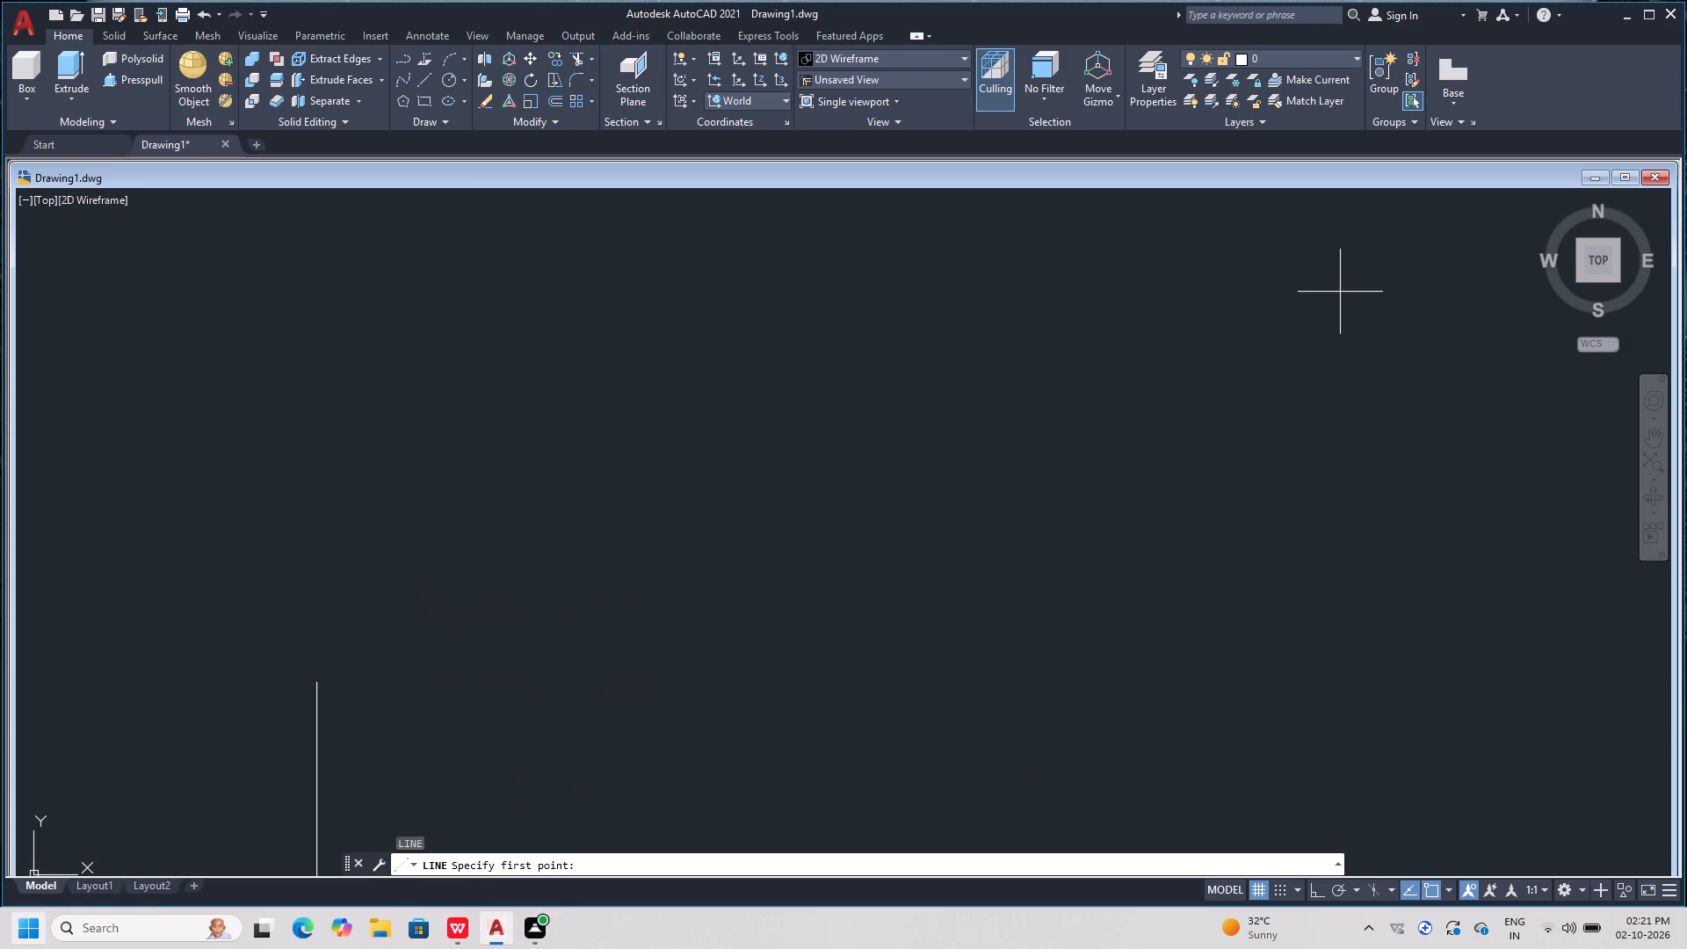
left_click(314, 685)
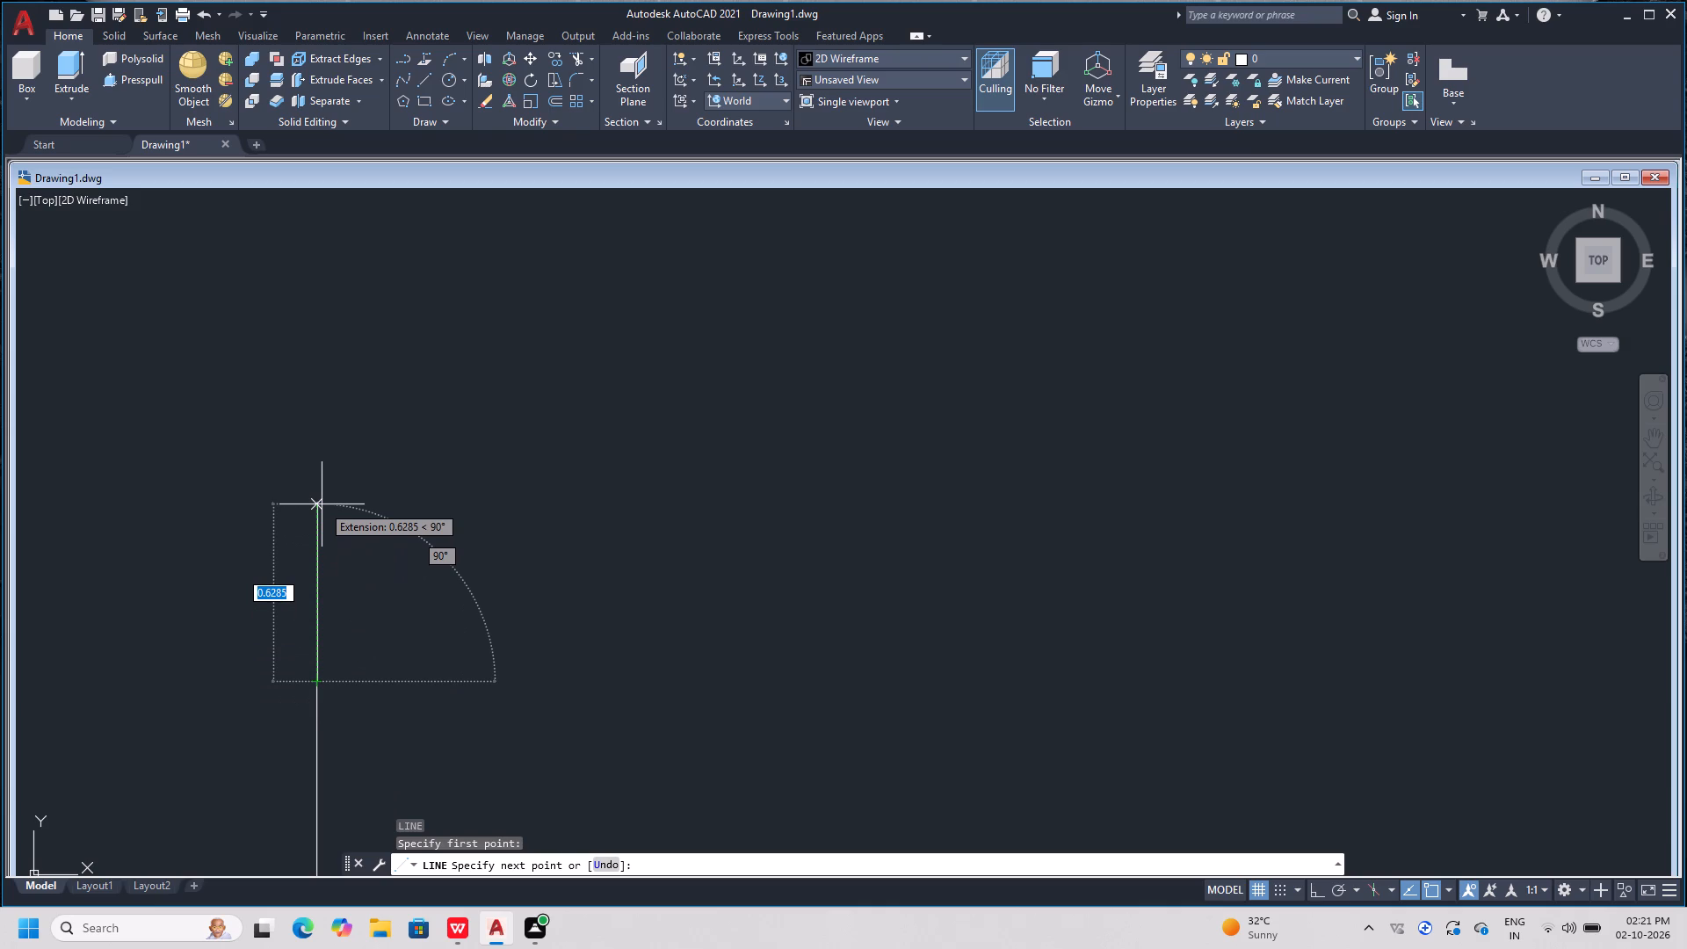
type(".0")
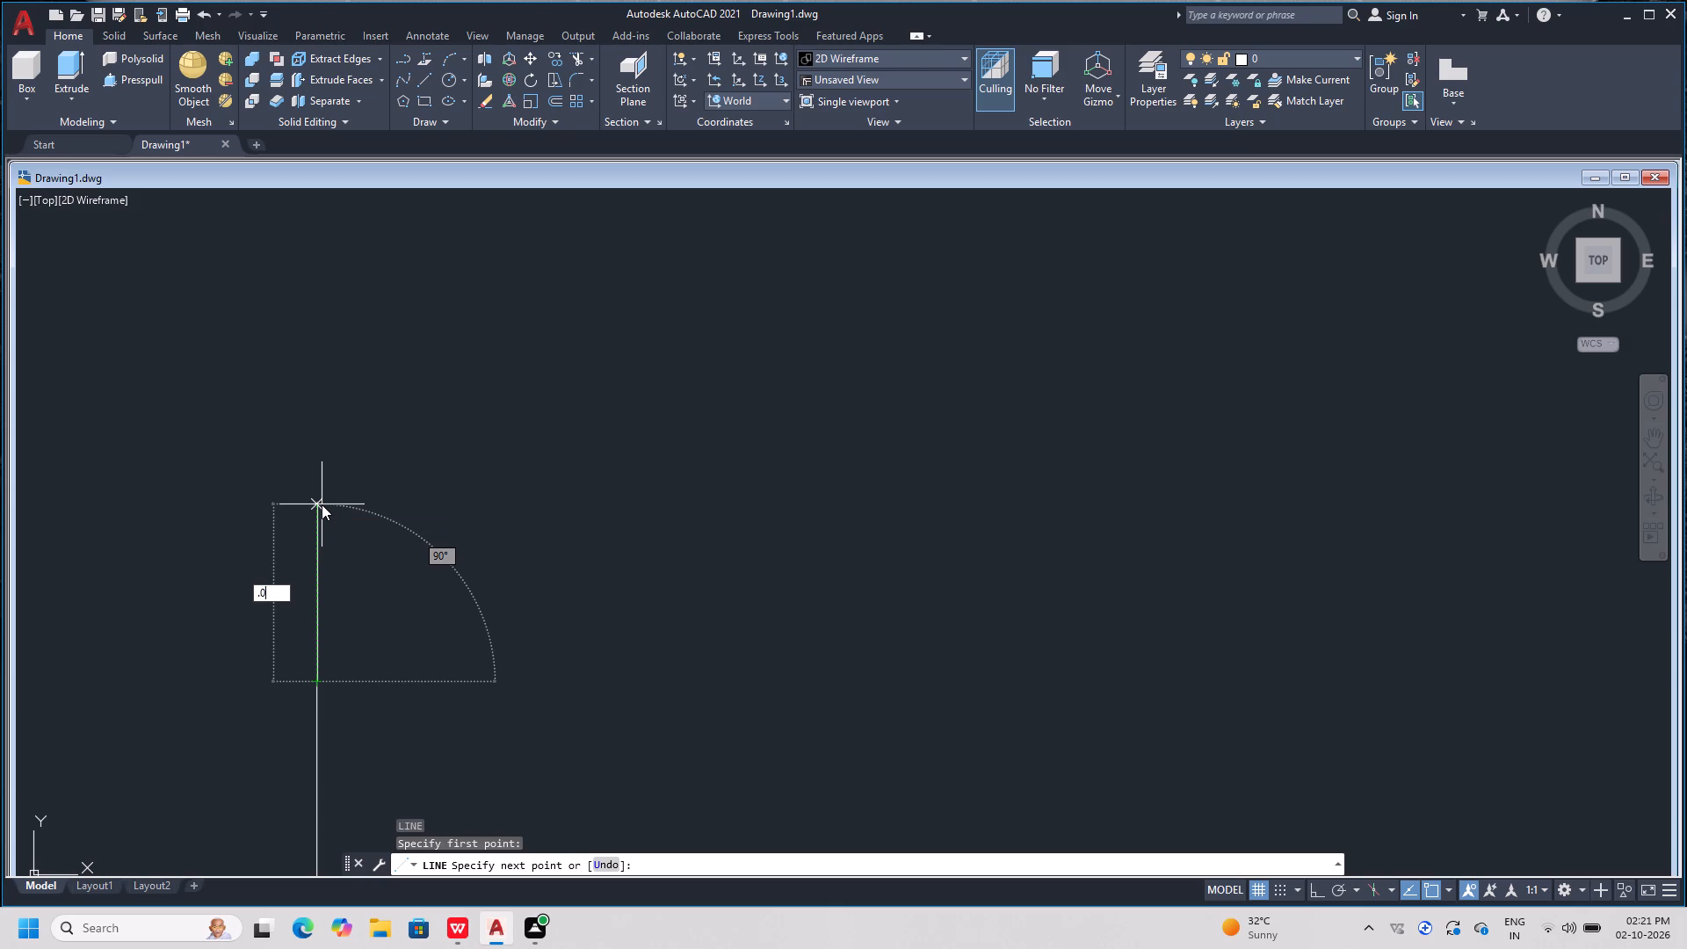
key("2")
key("Return")
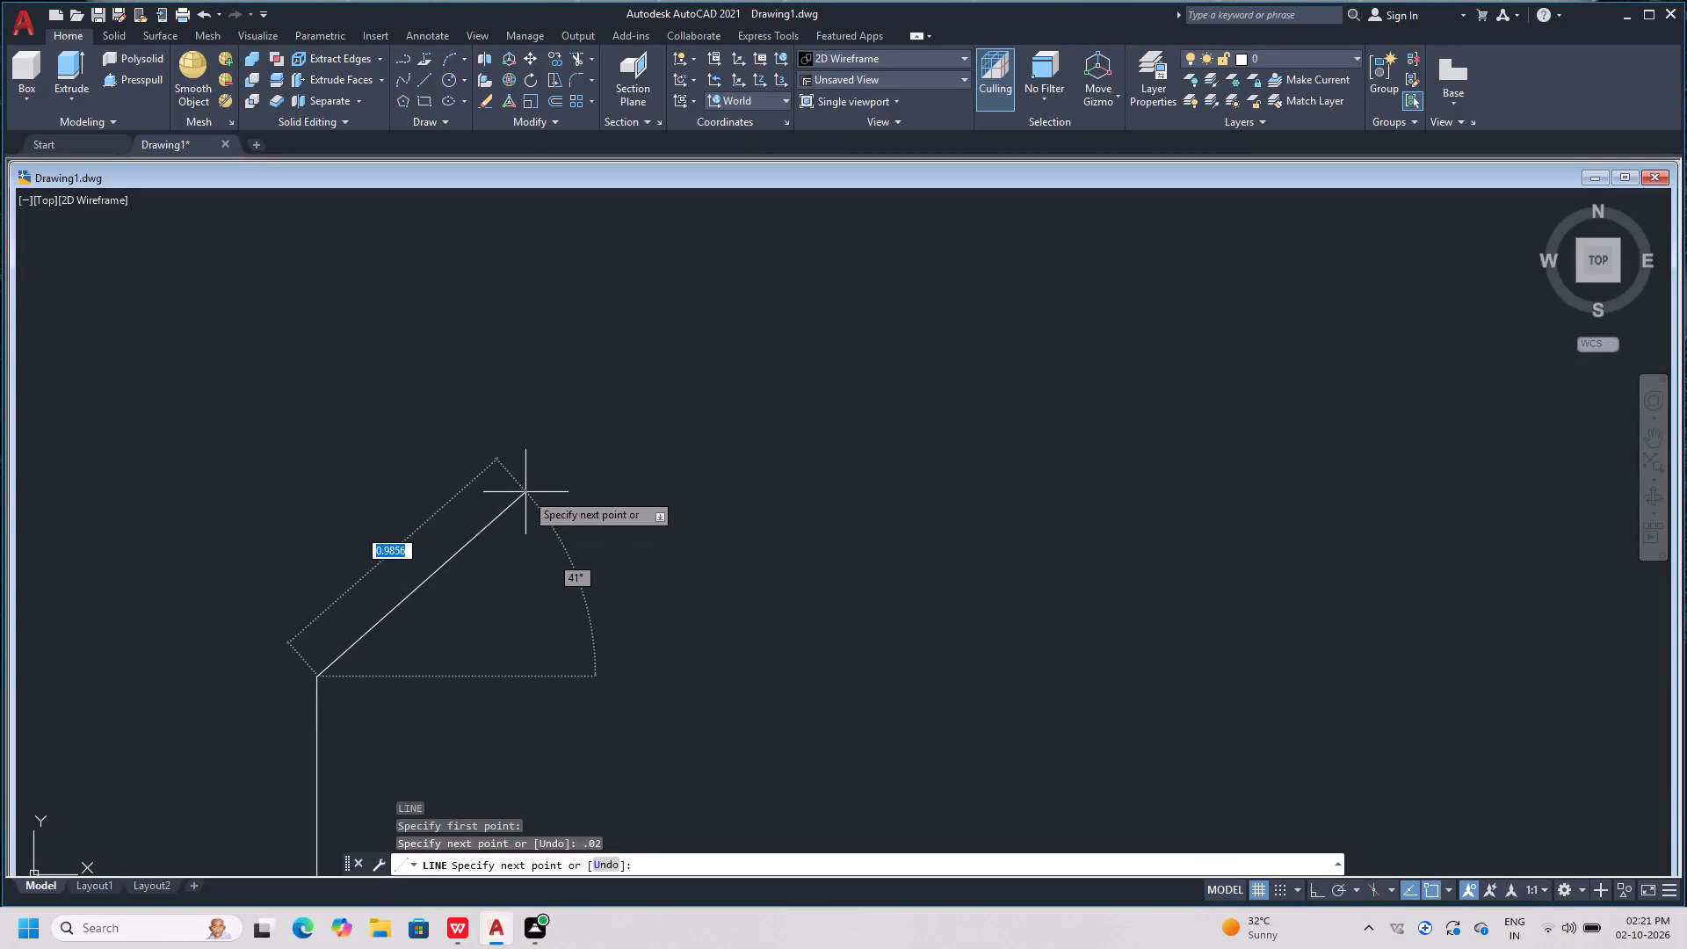
key("space")
Examine the upper end of the lower left vertical line where the short extension joins it.
scroll(309, 717, "down", 1)
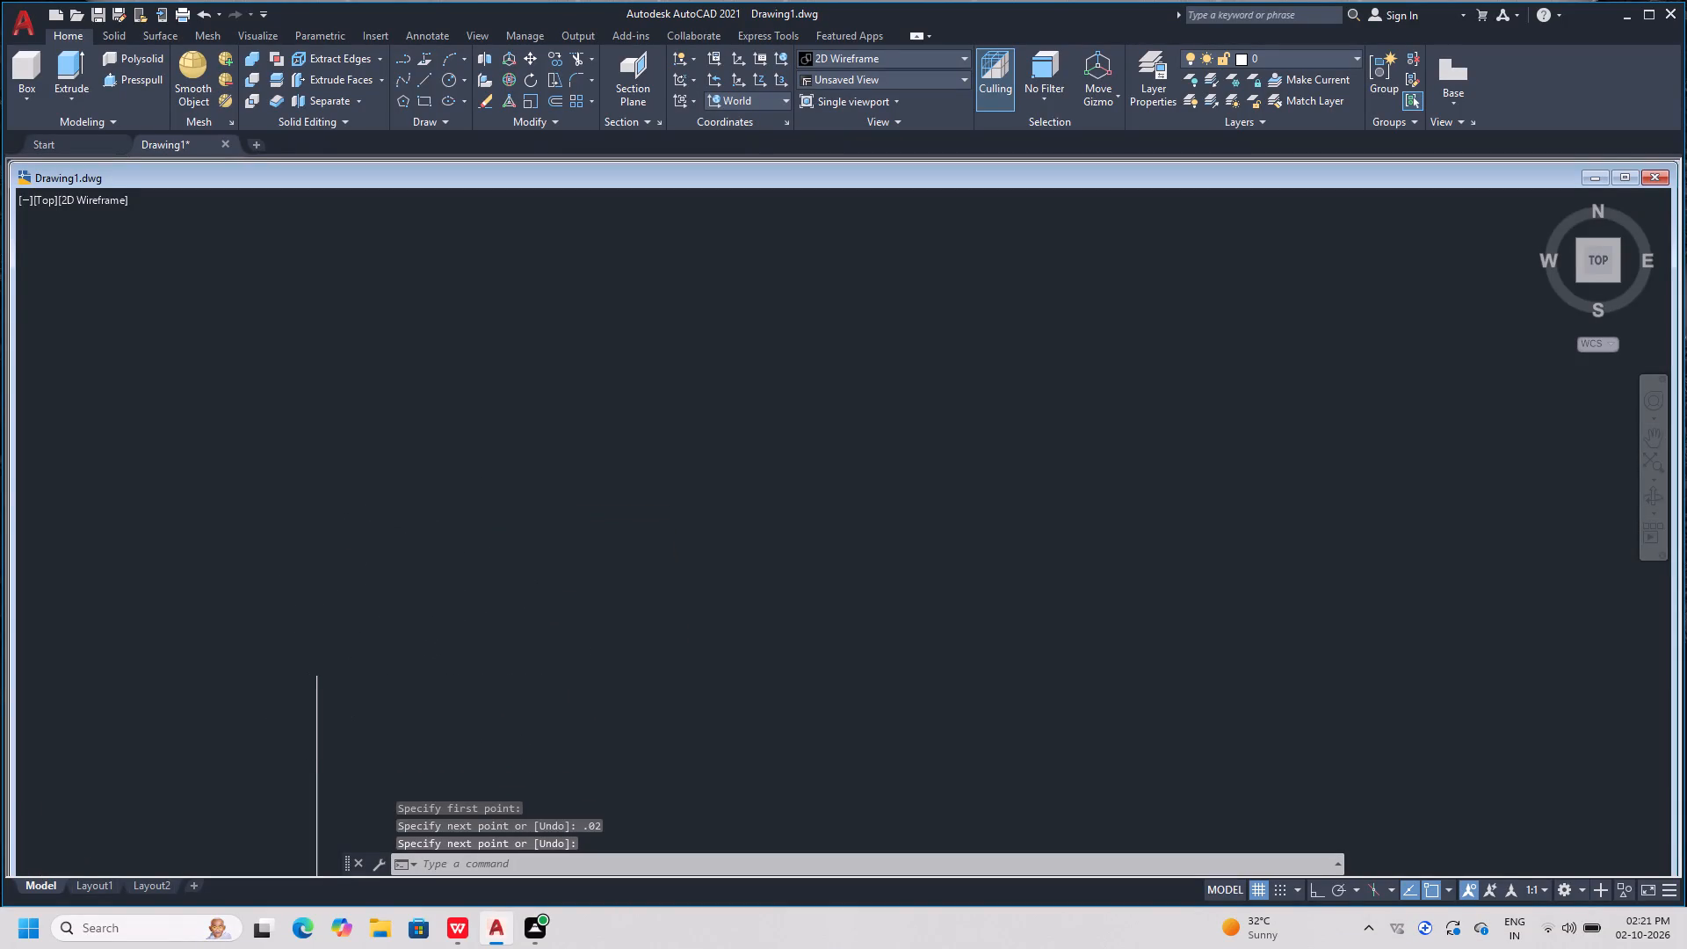
scroll(309, 717, "up", 1)
scroll(298, 812, "up", 2)
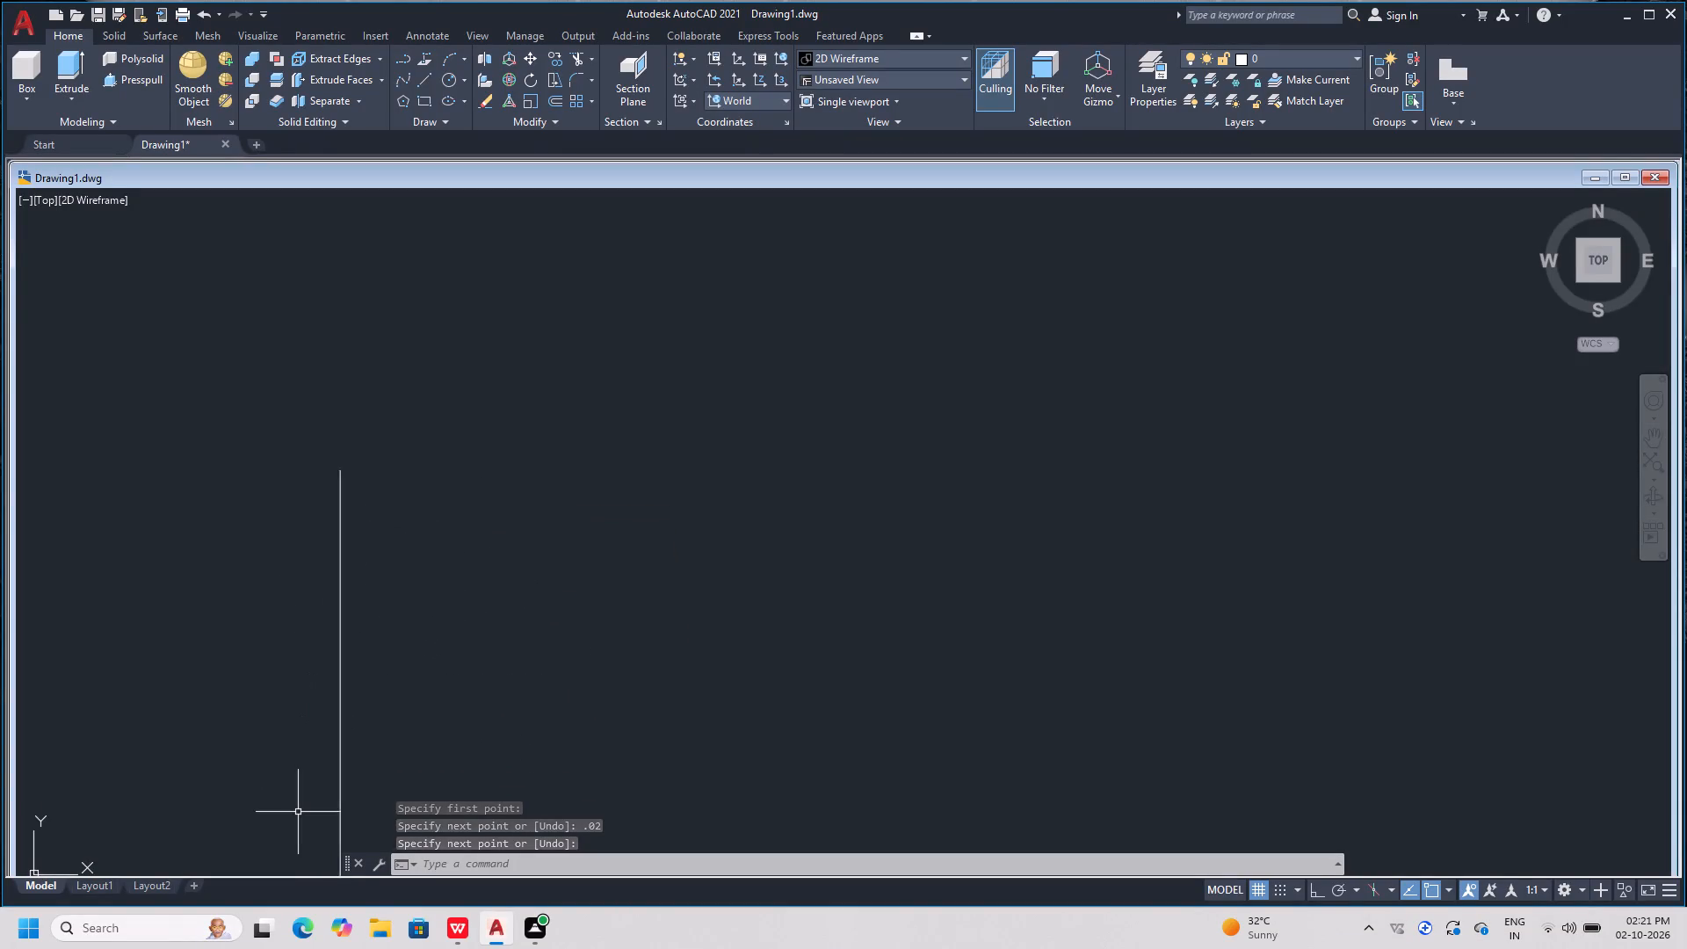
scroll(298, 812, "up", 1)
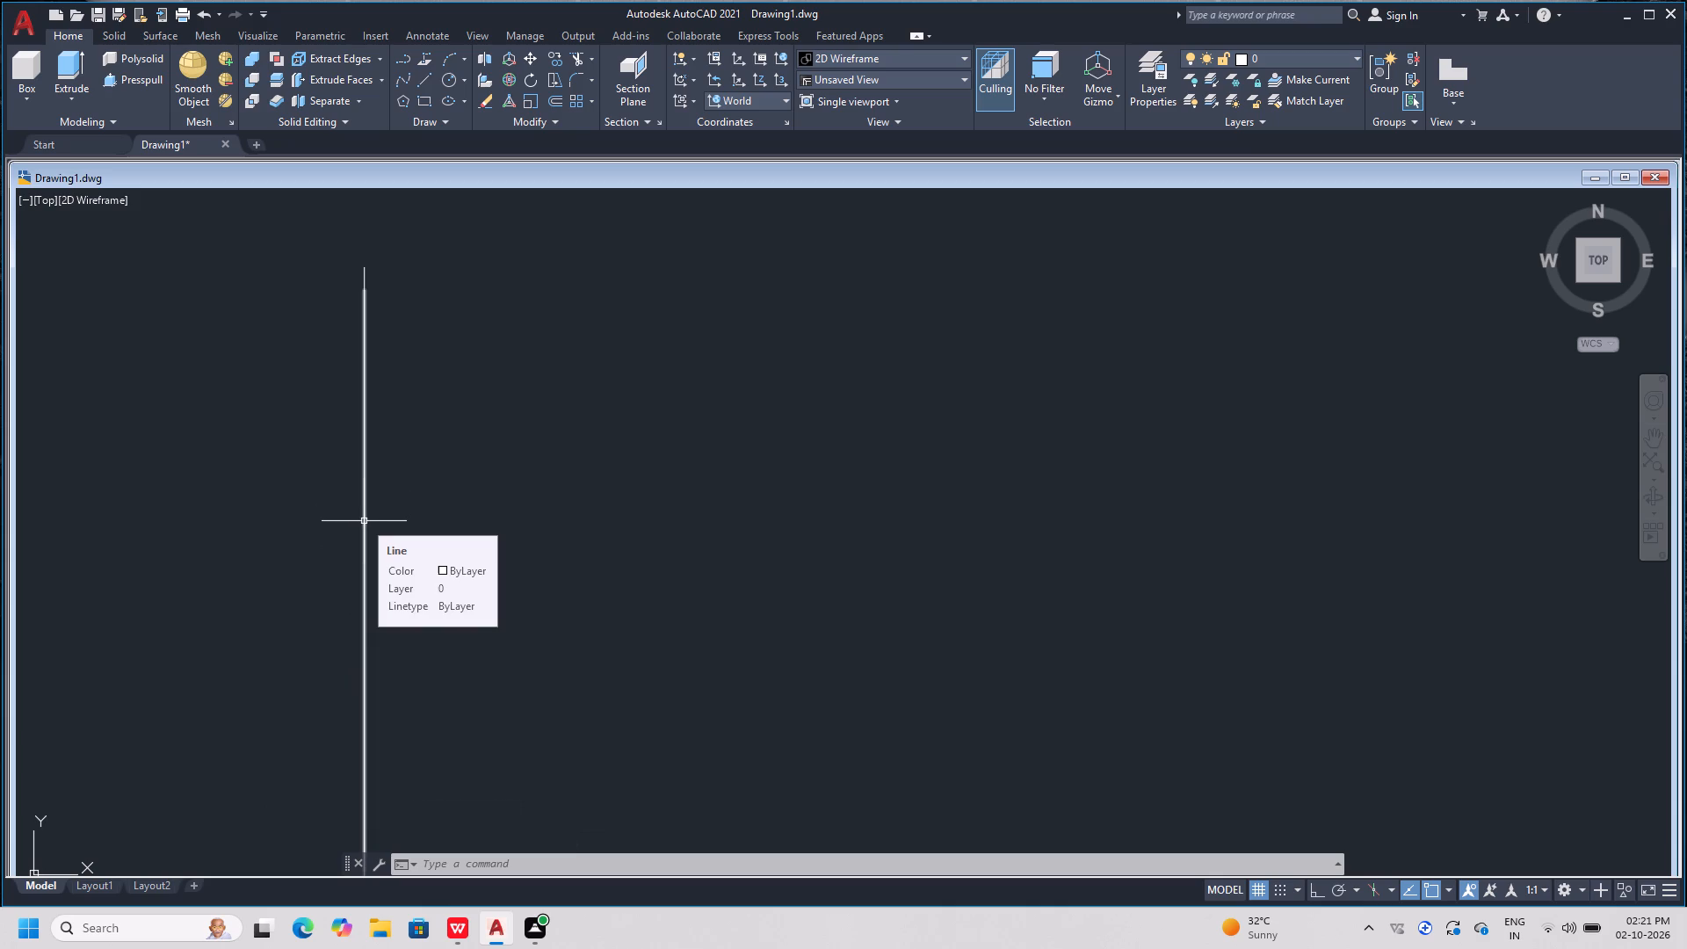
left_click(364, 521)
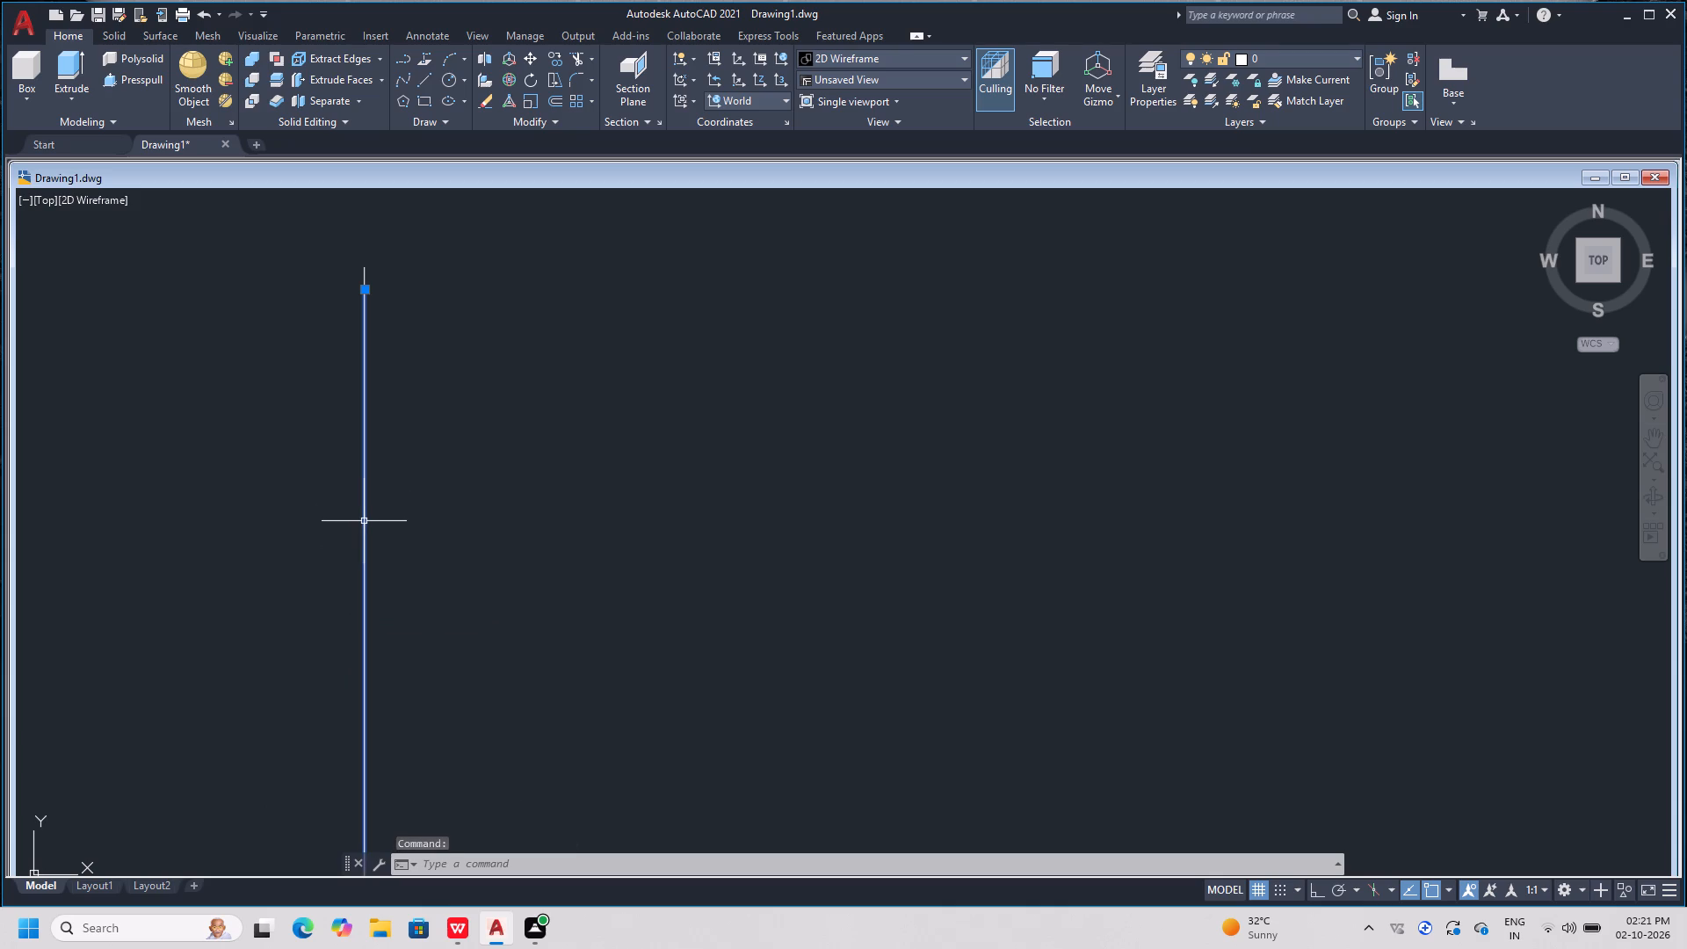
key("Escape")
key("Escape")
key("Escape")
key("Escape")
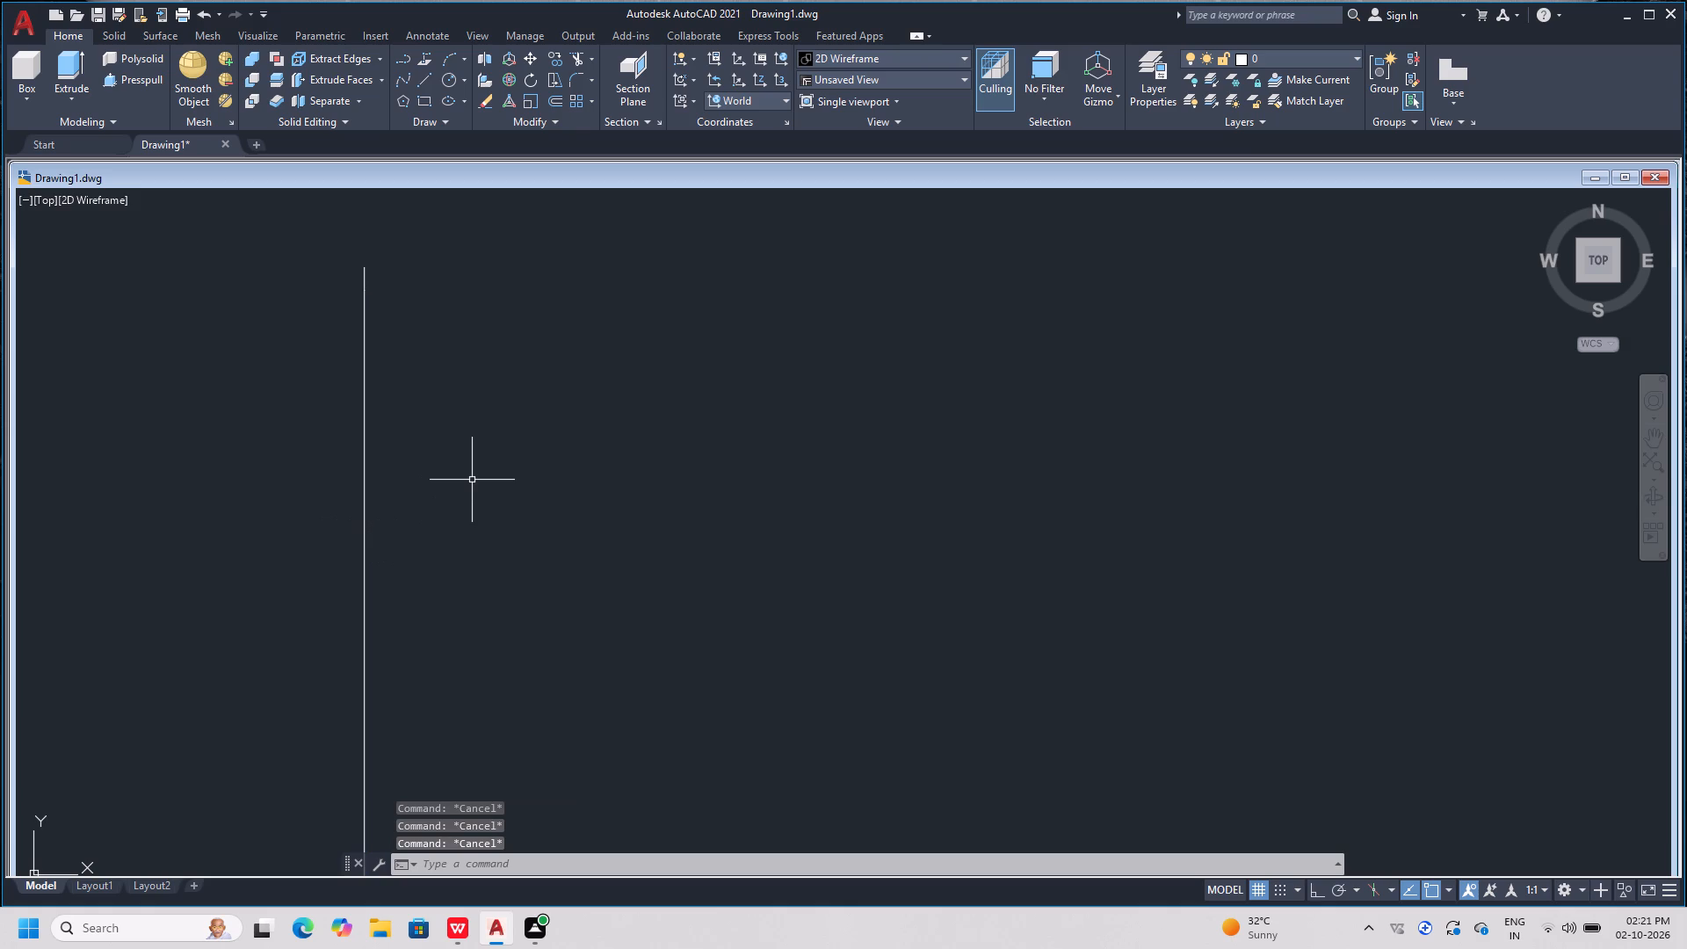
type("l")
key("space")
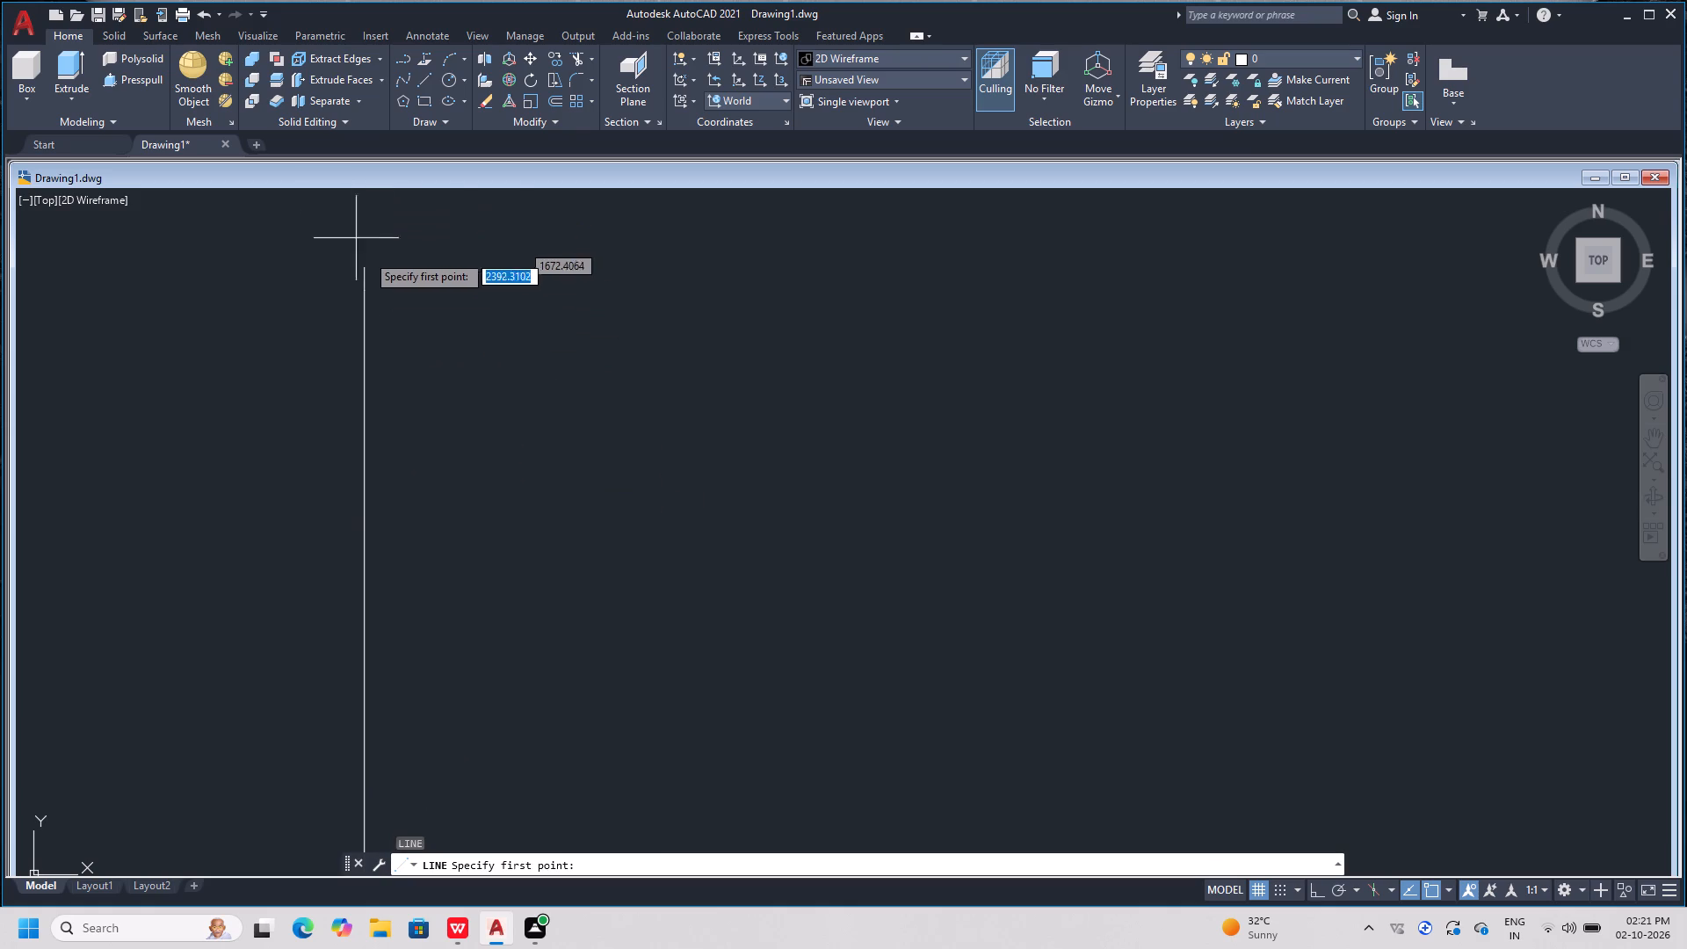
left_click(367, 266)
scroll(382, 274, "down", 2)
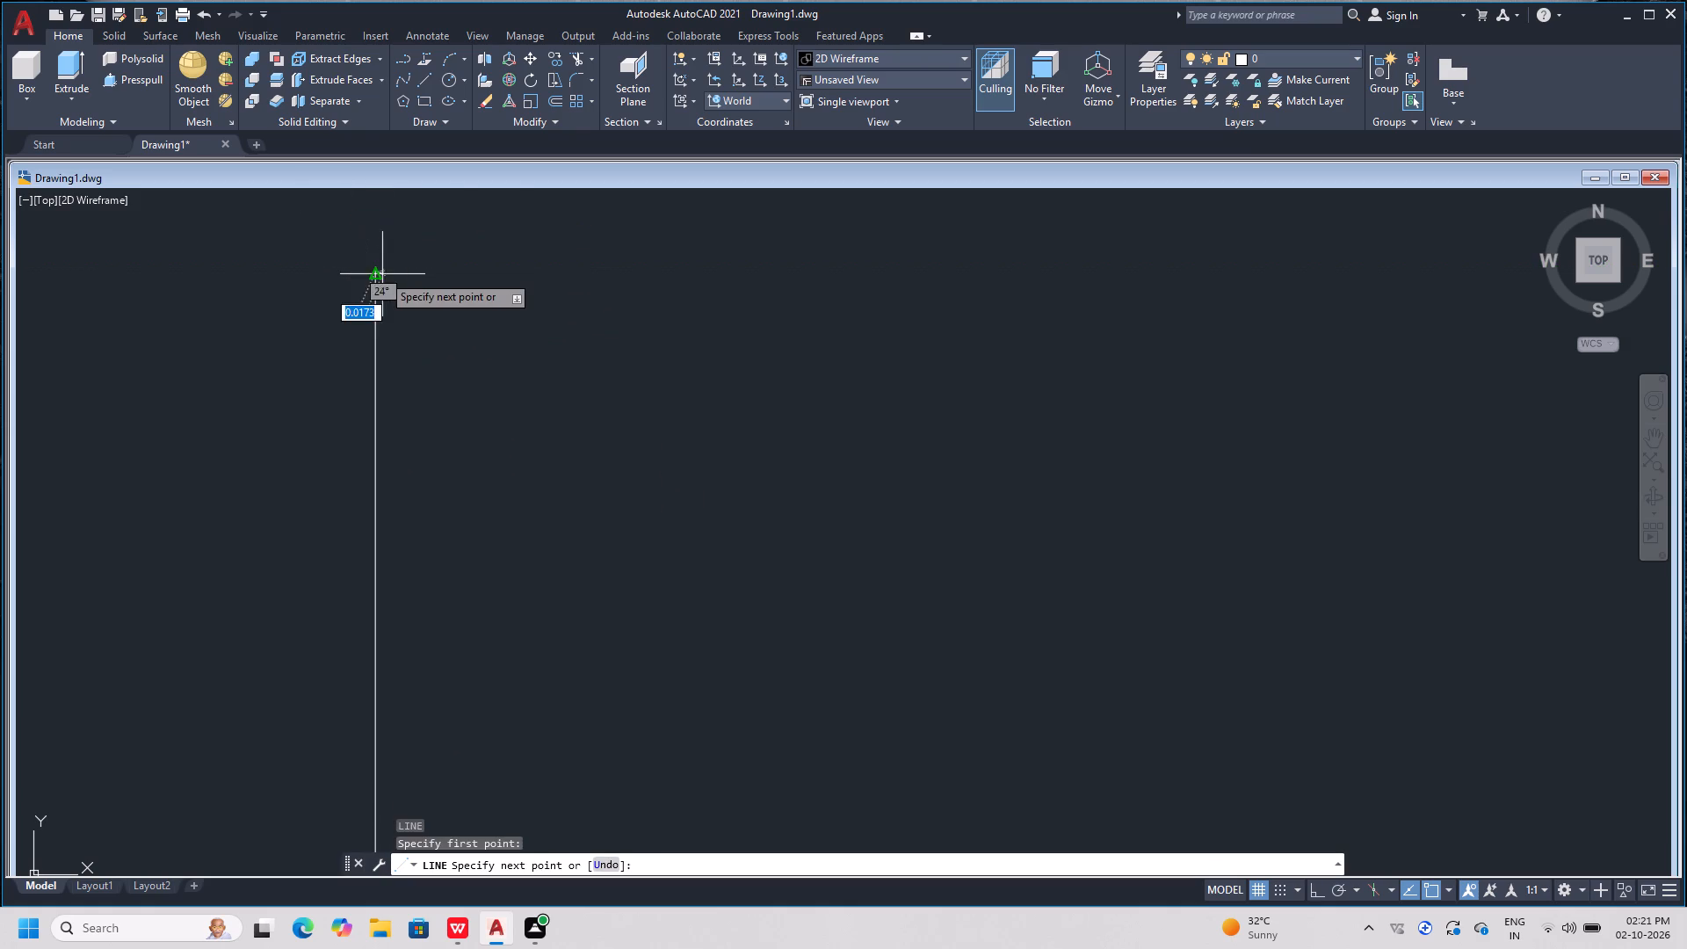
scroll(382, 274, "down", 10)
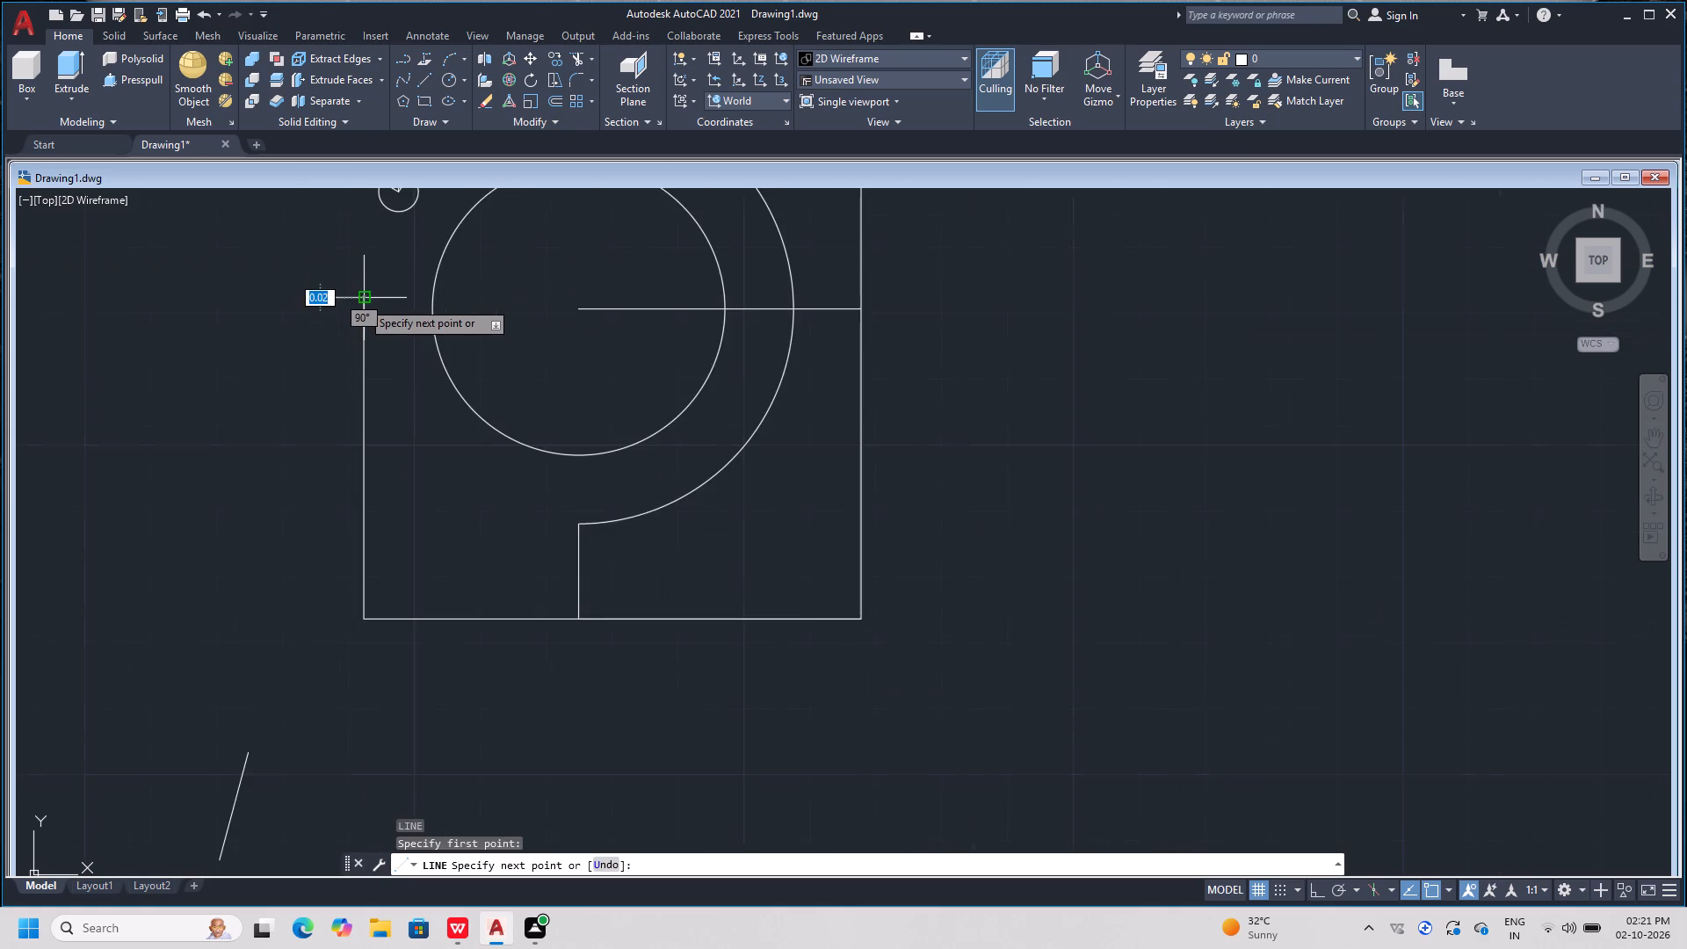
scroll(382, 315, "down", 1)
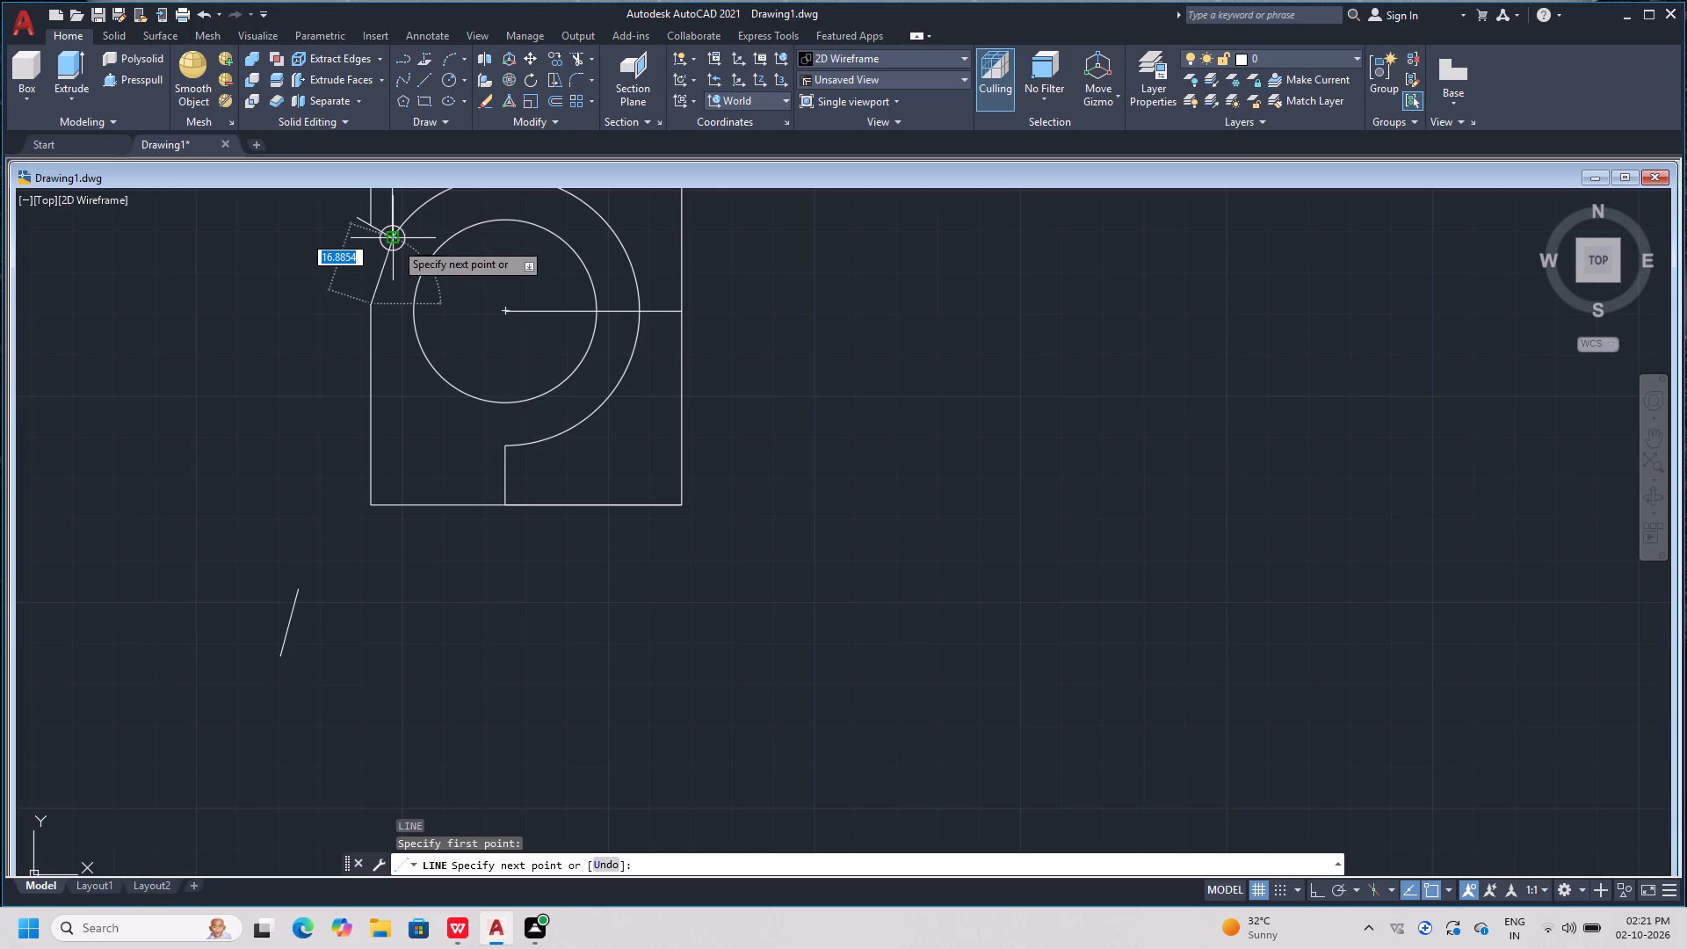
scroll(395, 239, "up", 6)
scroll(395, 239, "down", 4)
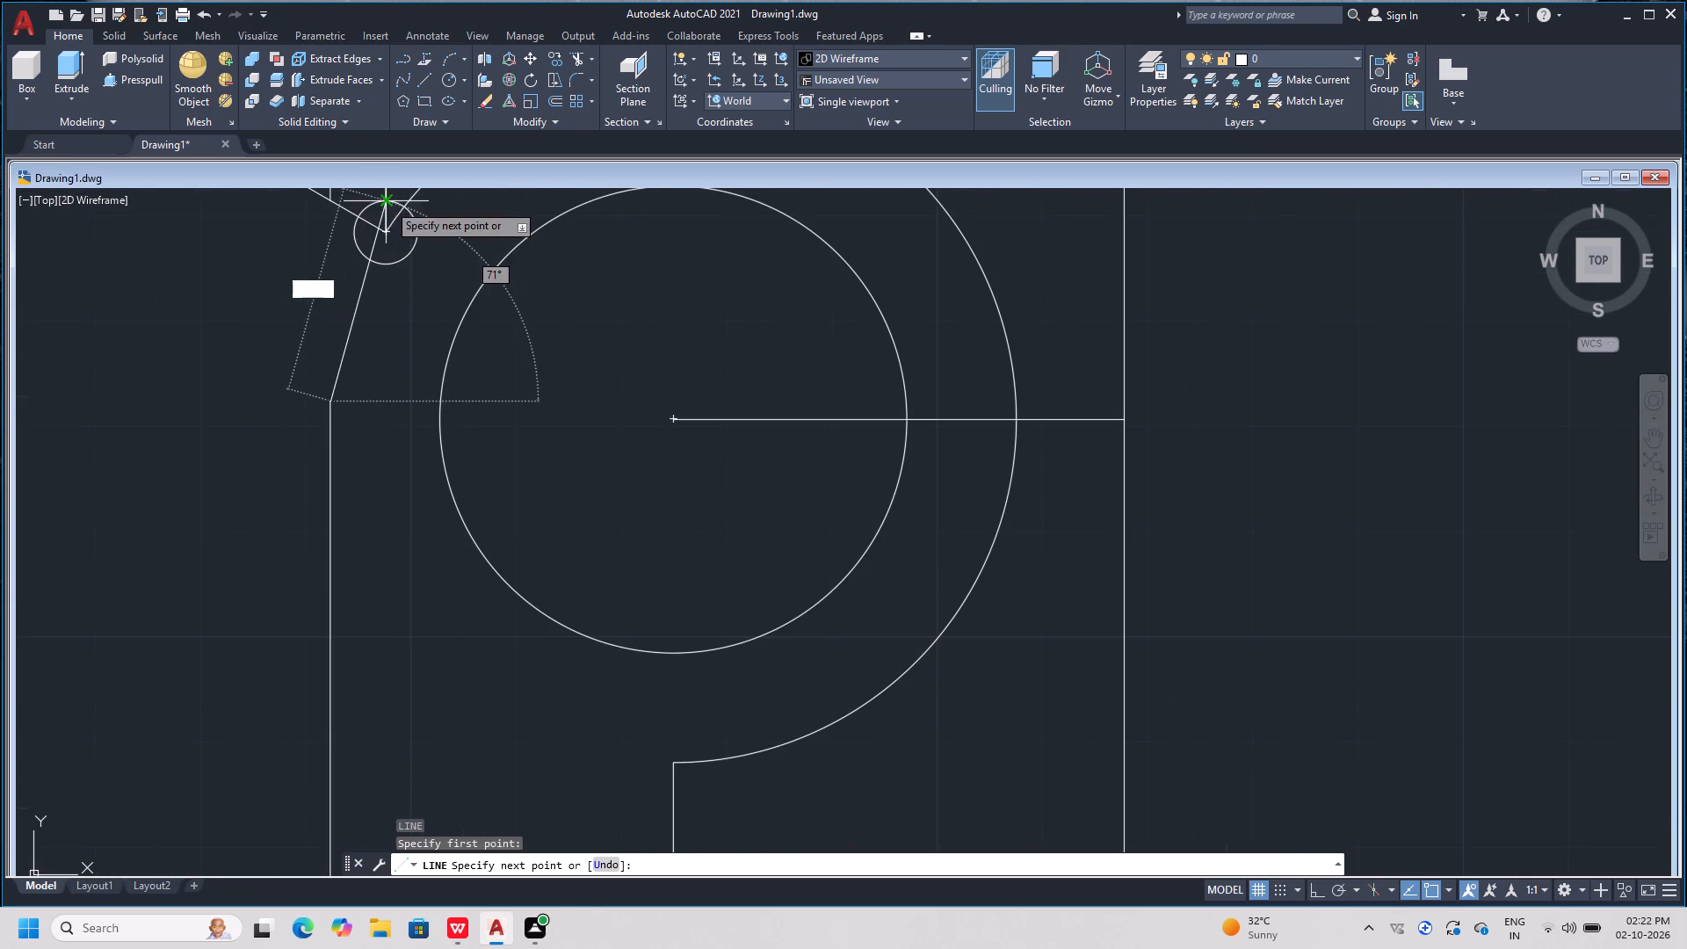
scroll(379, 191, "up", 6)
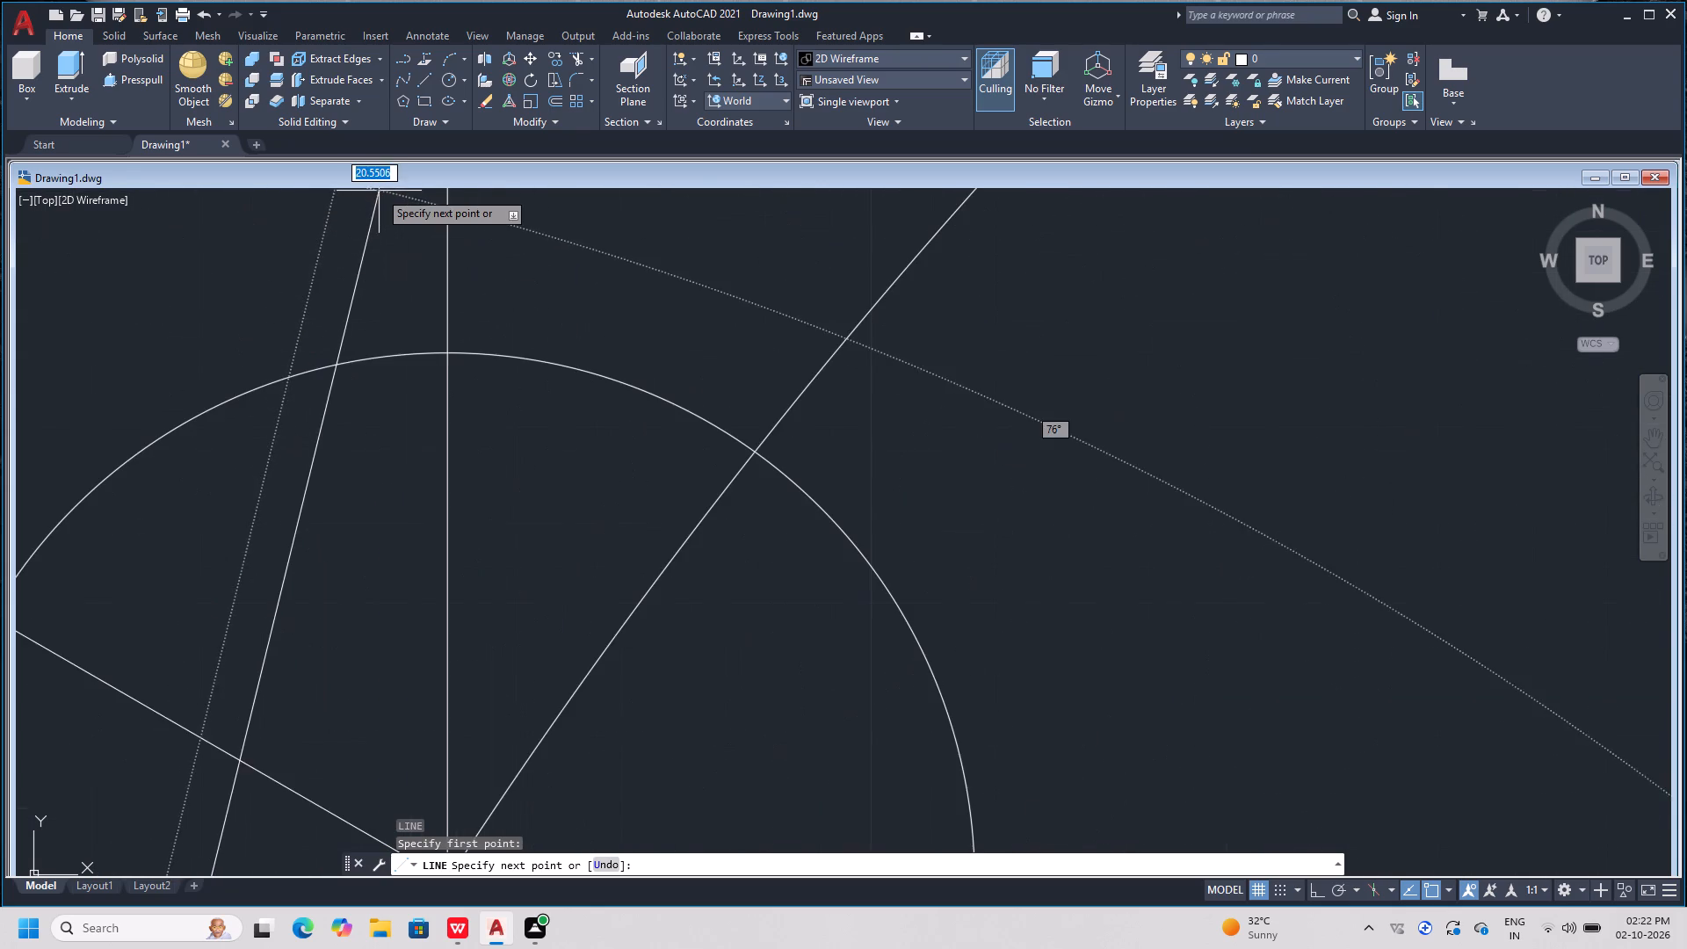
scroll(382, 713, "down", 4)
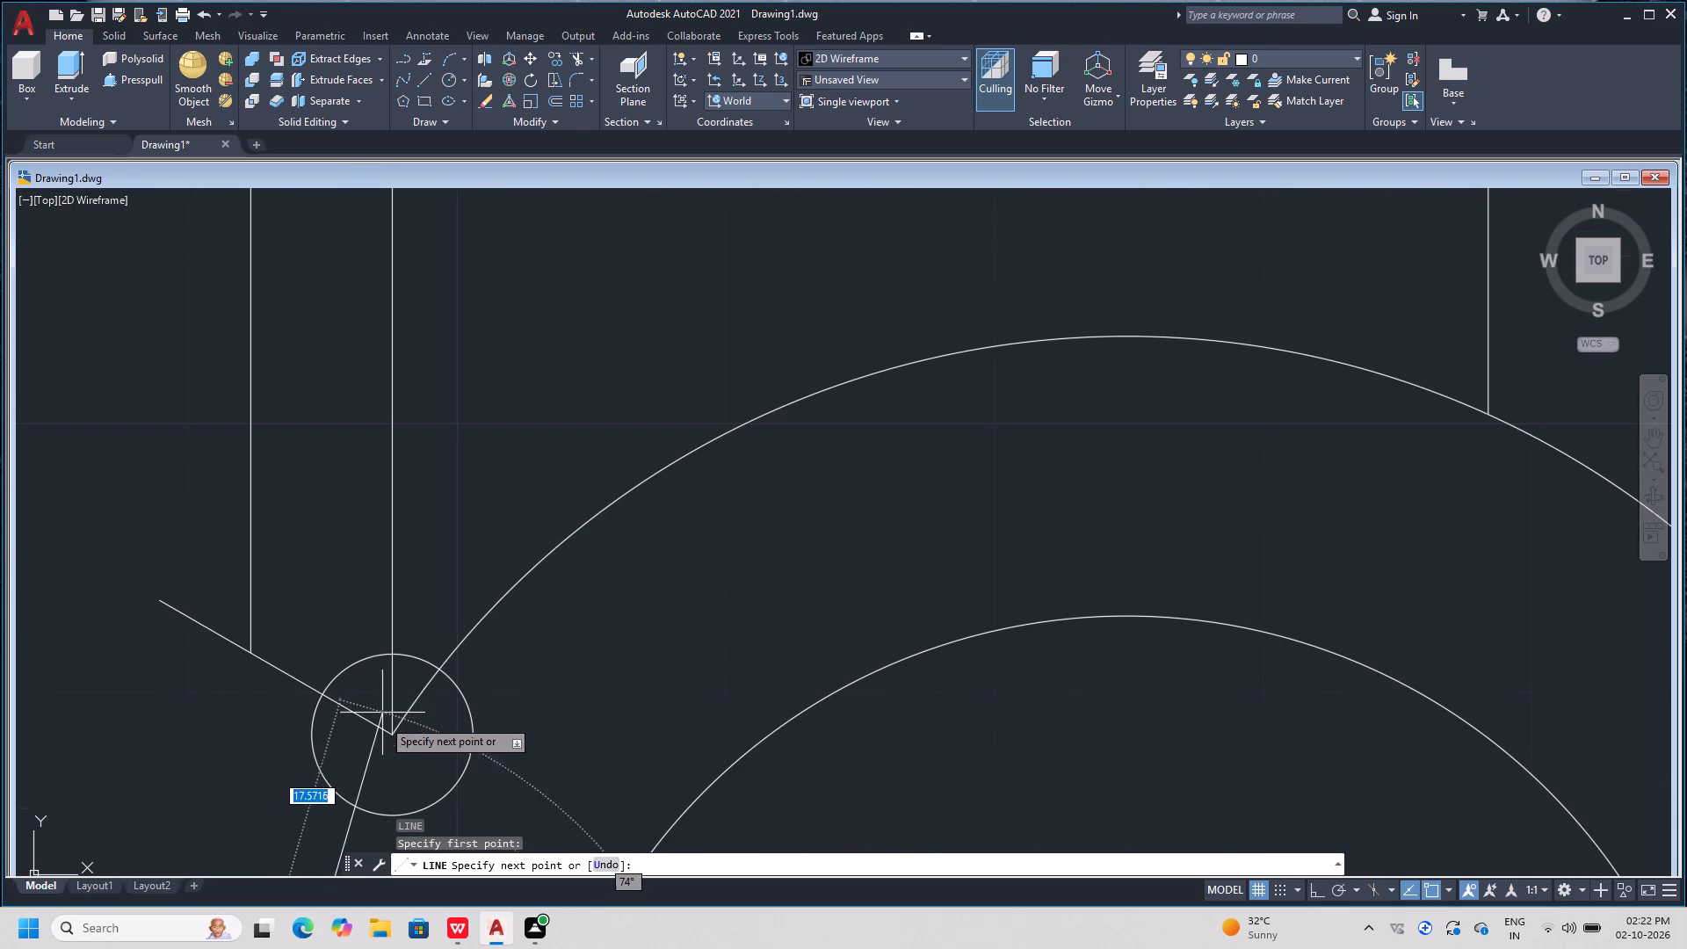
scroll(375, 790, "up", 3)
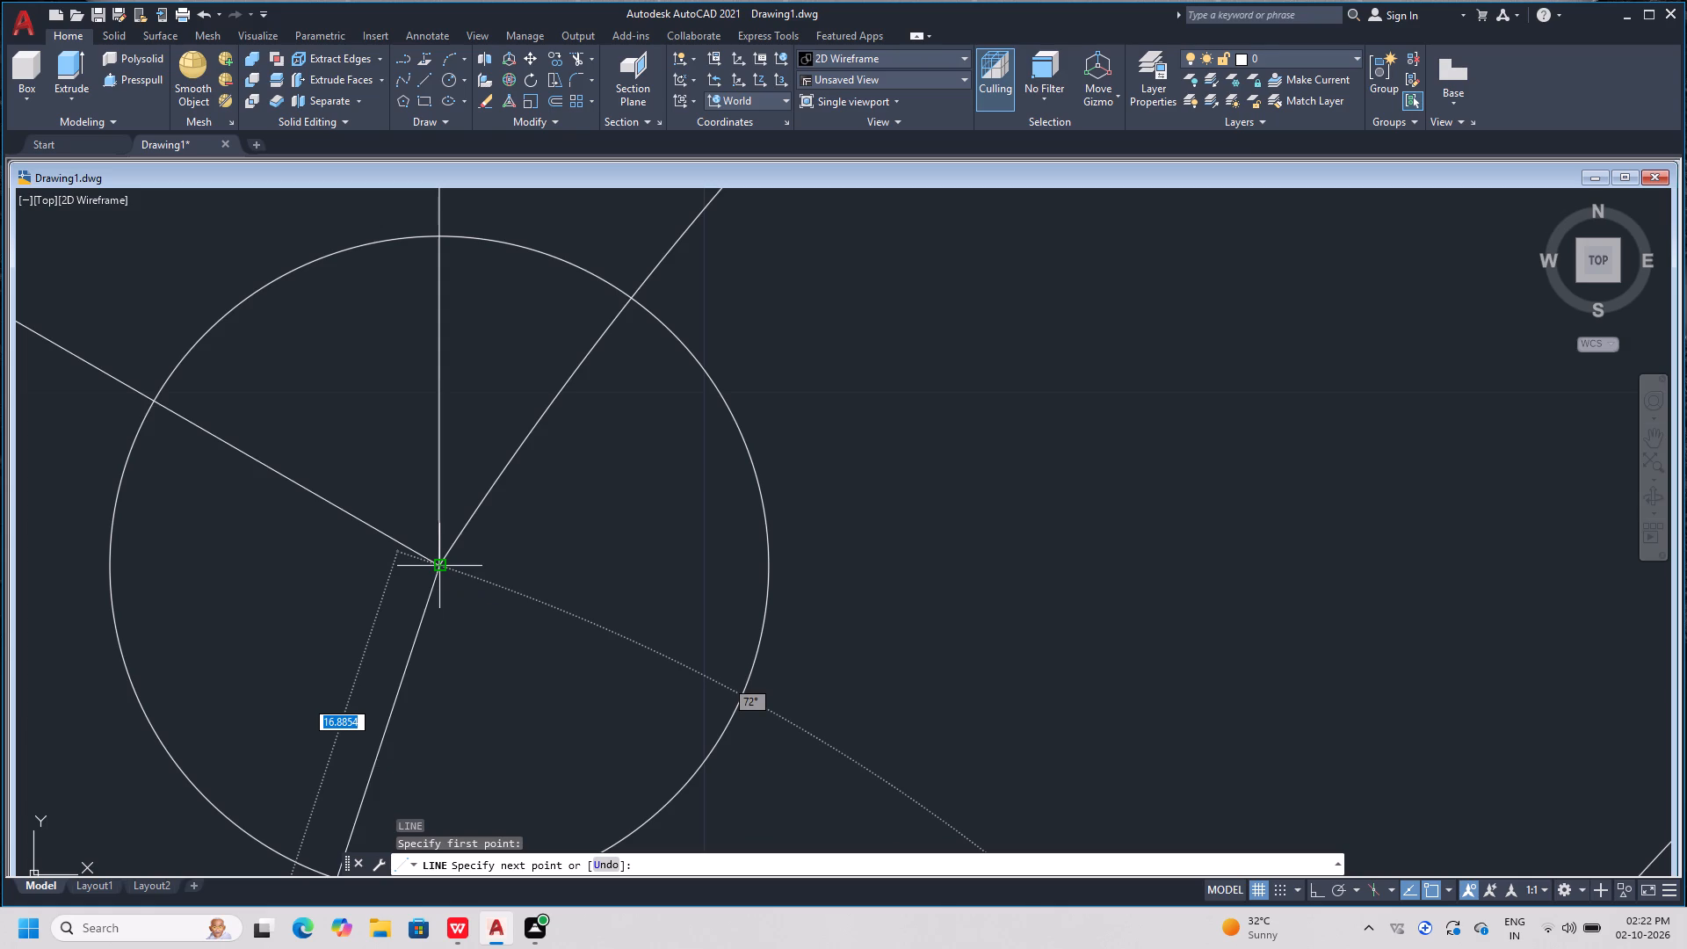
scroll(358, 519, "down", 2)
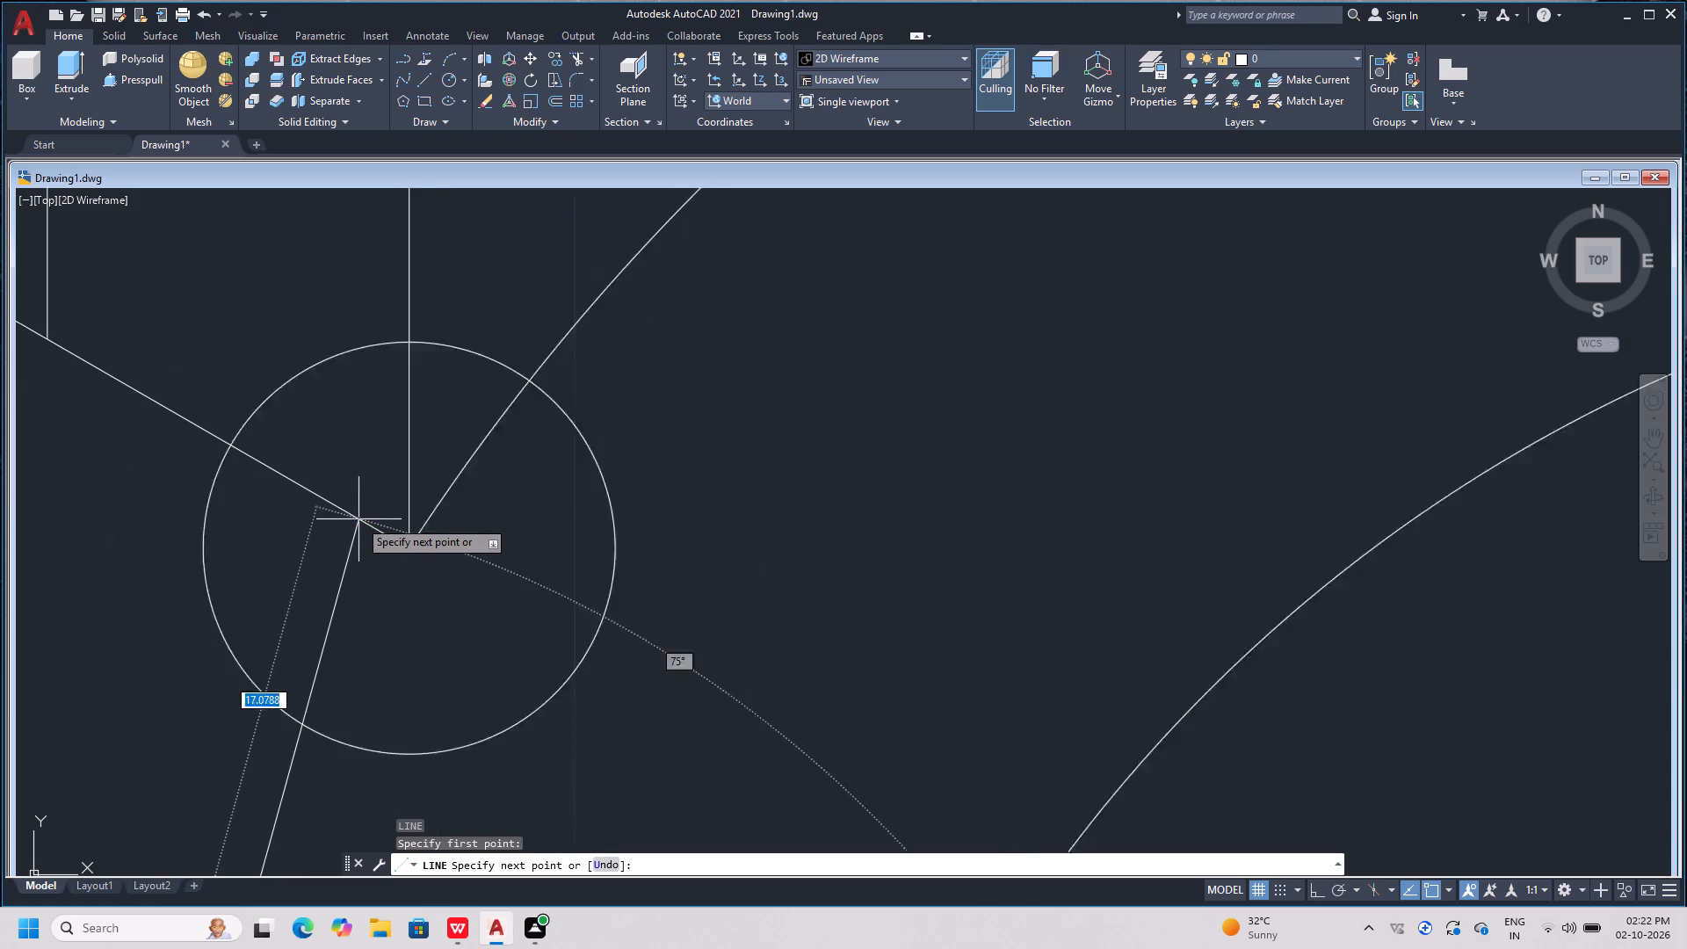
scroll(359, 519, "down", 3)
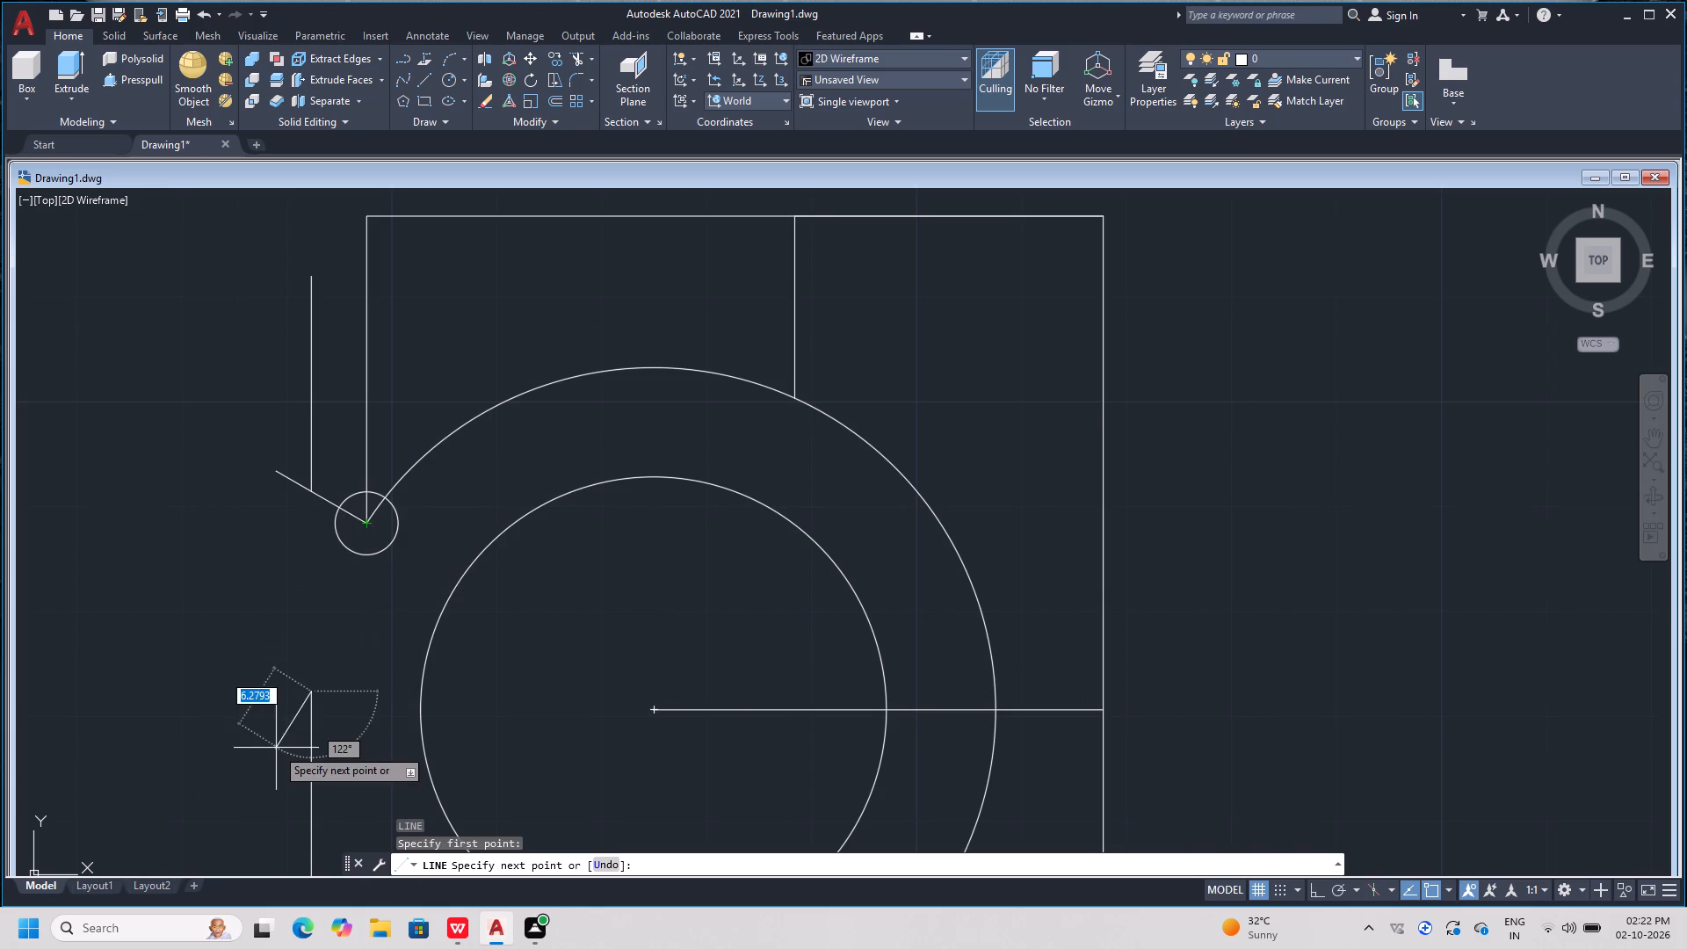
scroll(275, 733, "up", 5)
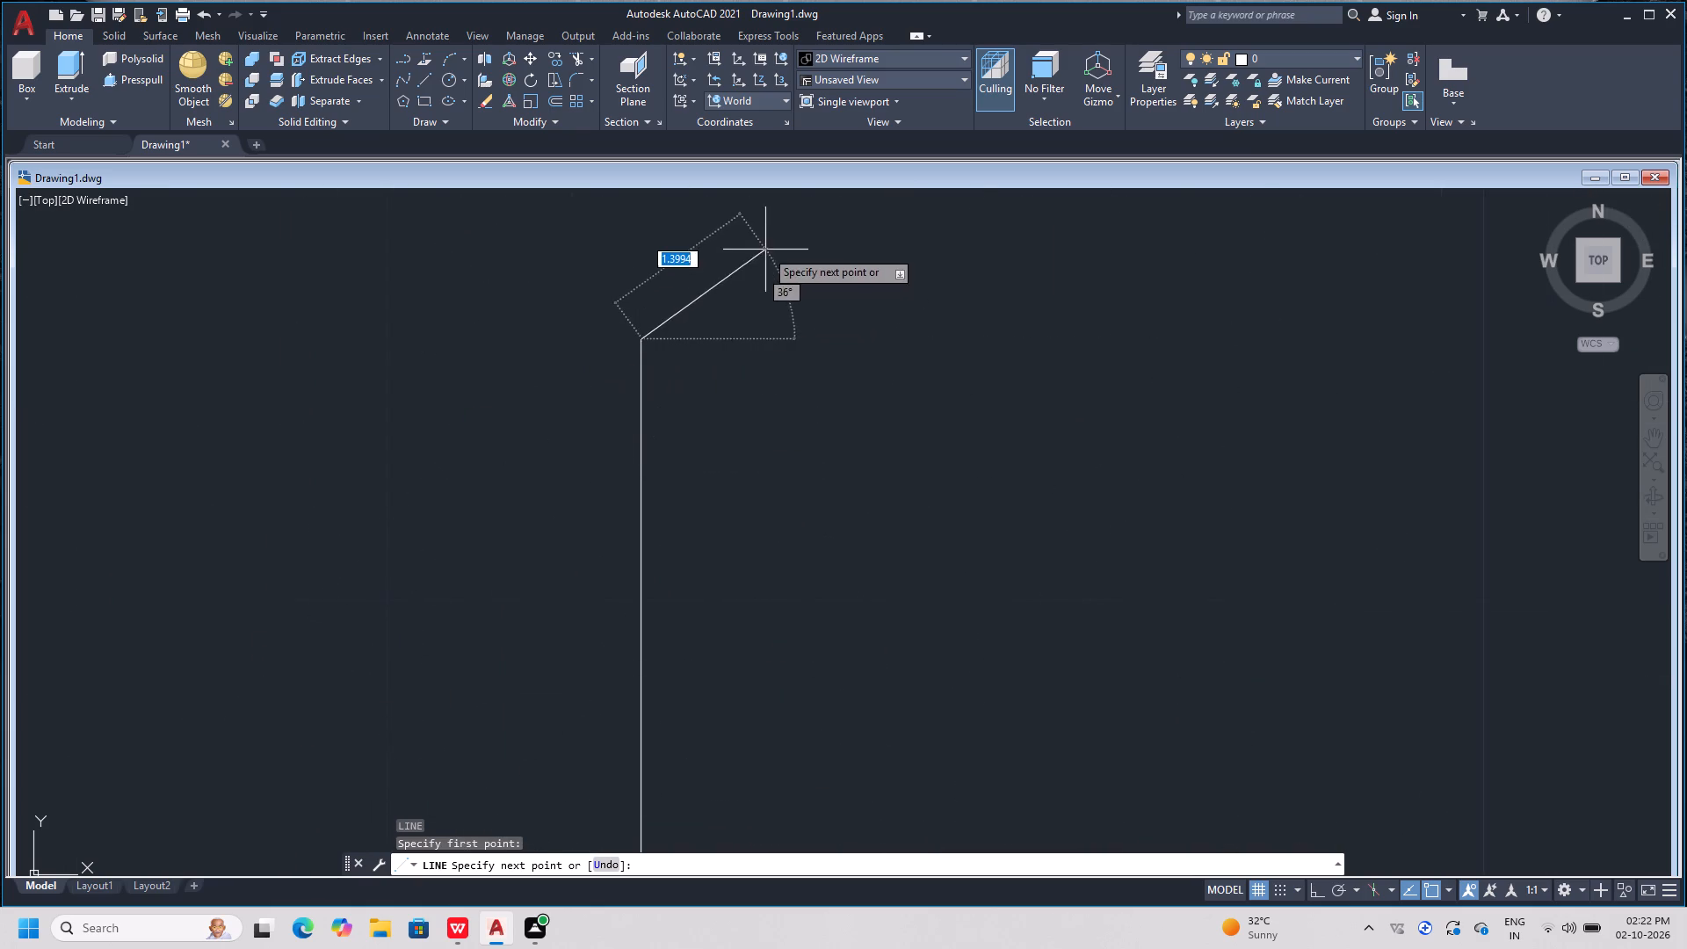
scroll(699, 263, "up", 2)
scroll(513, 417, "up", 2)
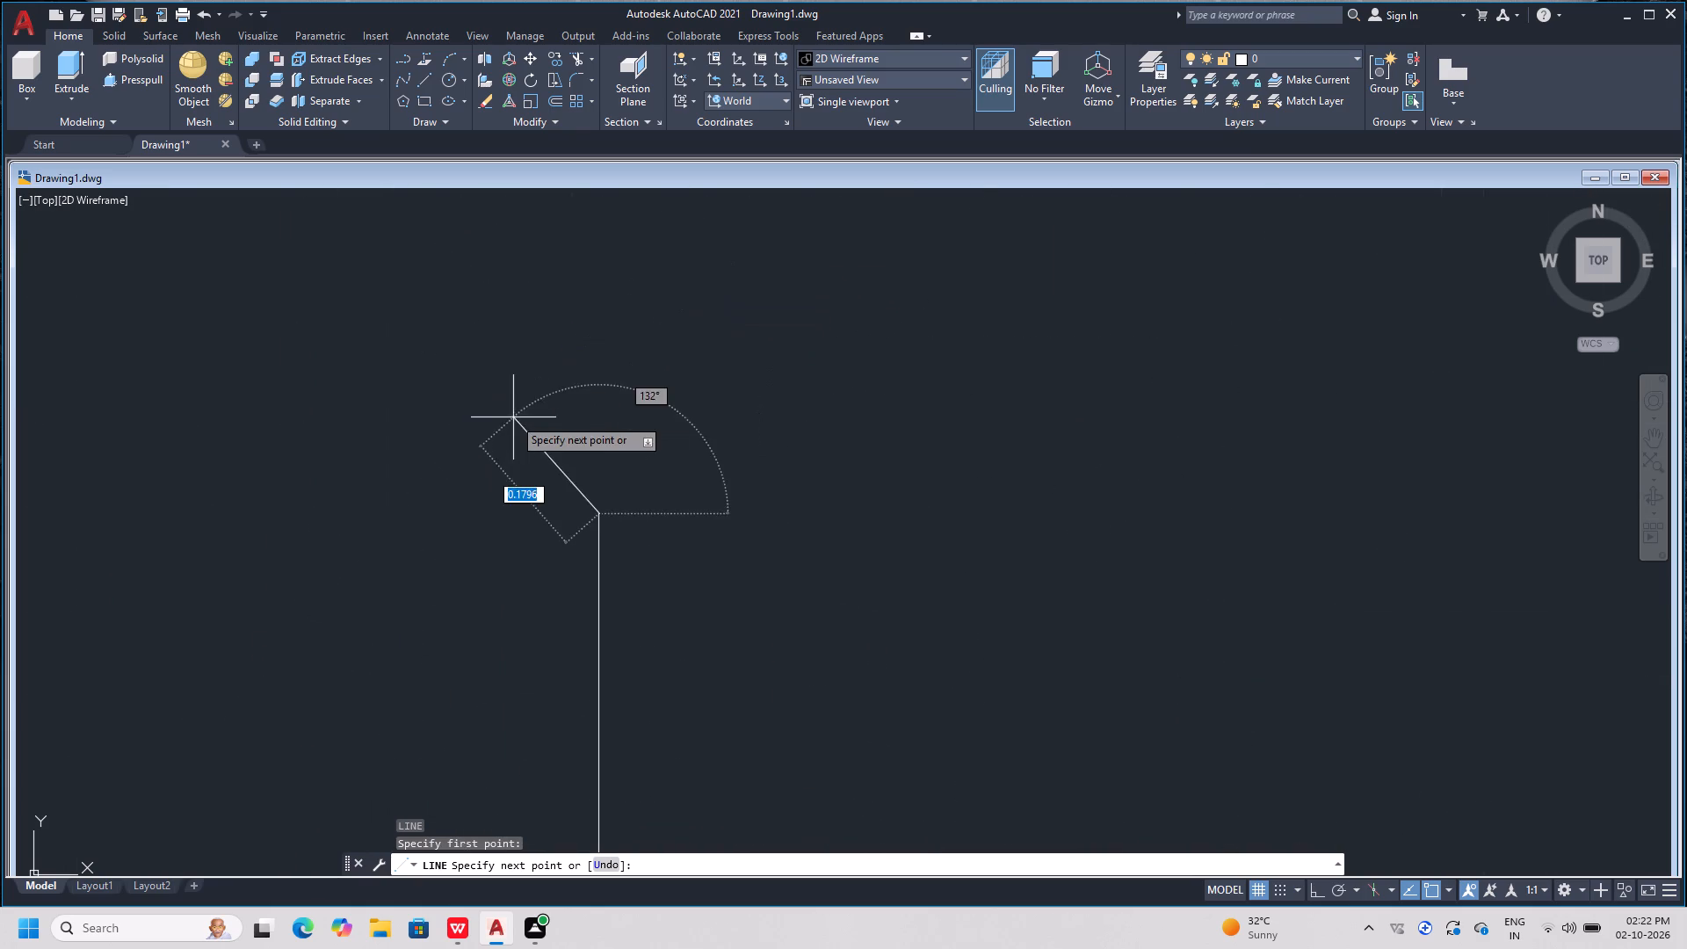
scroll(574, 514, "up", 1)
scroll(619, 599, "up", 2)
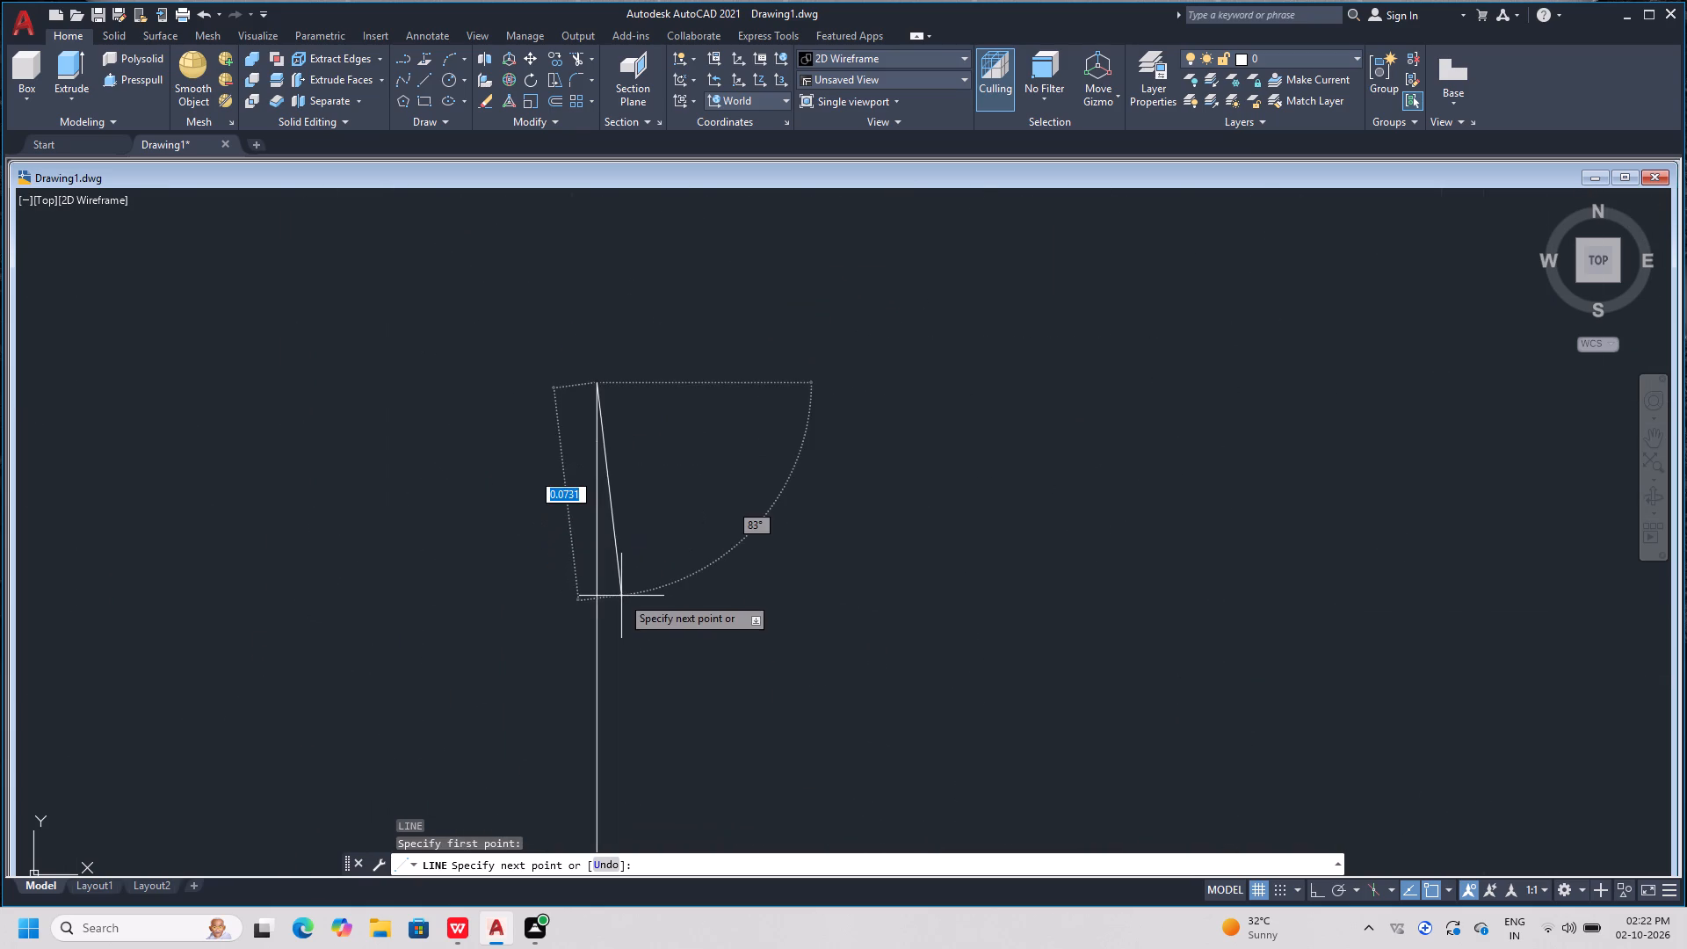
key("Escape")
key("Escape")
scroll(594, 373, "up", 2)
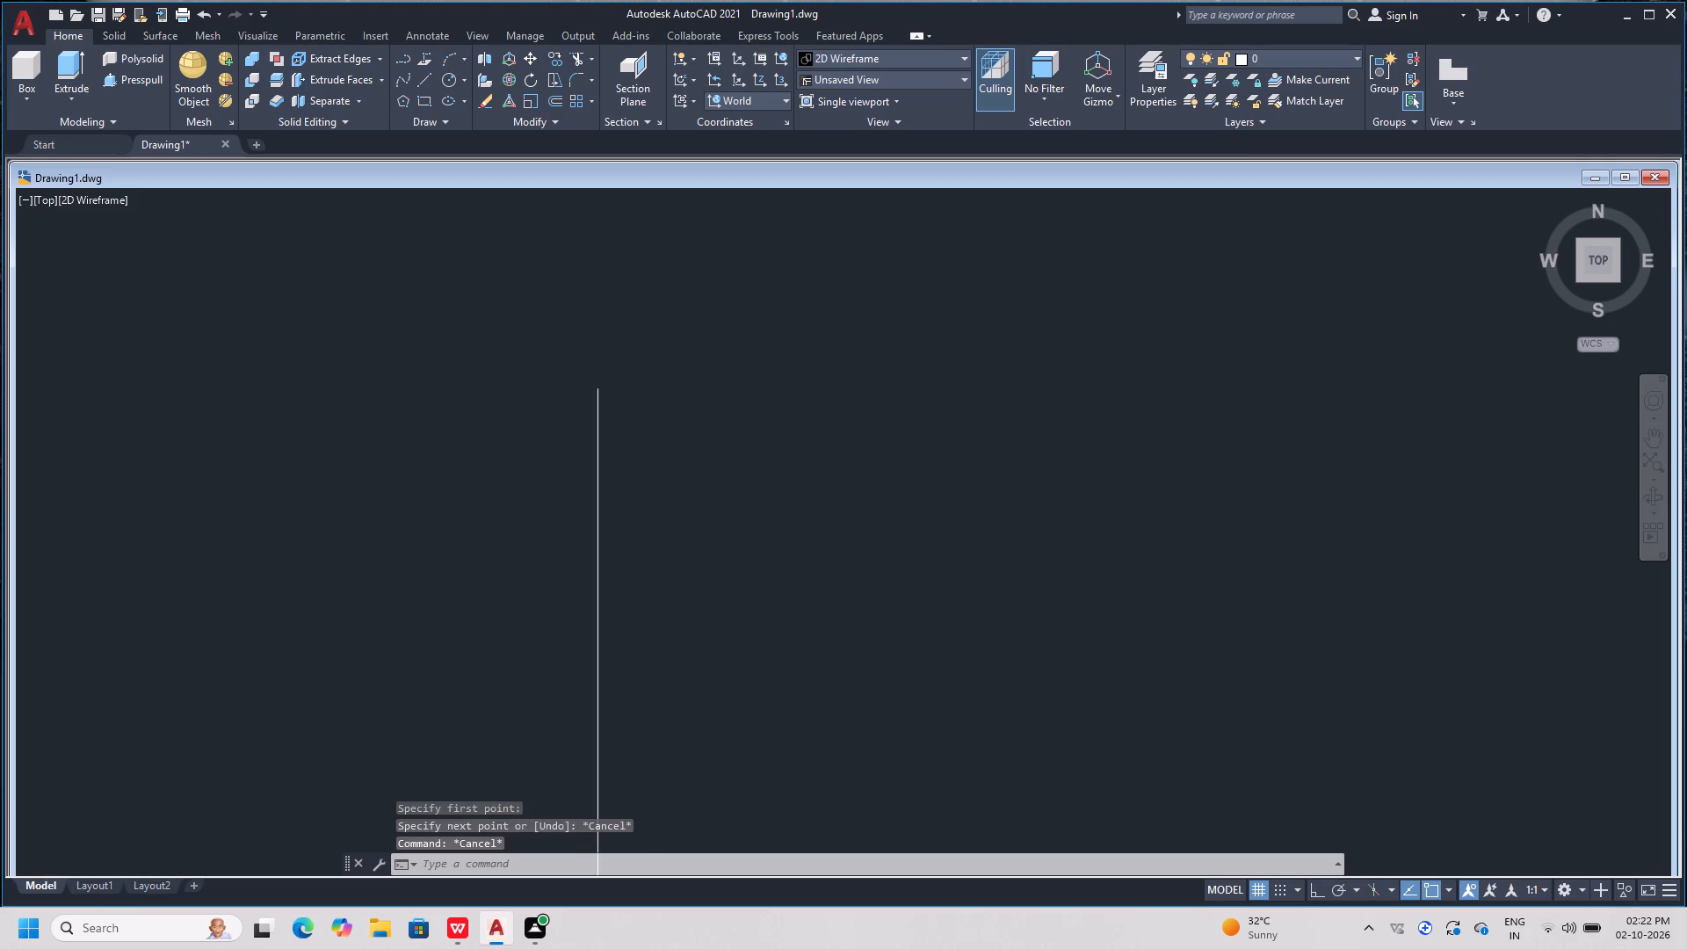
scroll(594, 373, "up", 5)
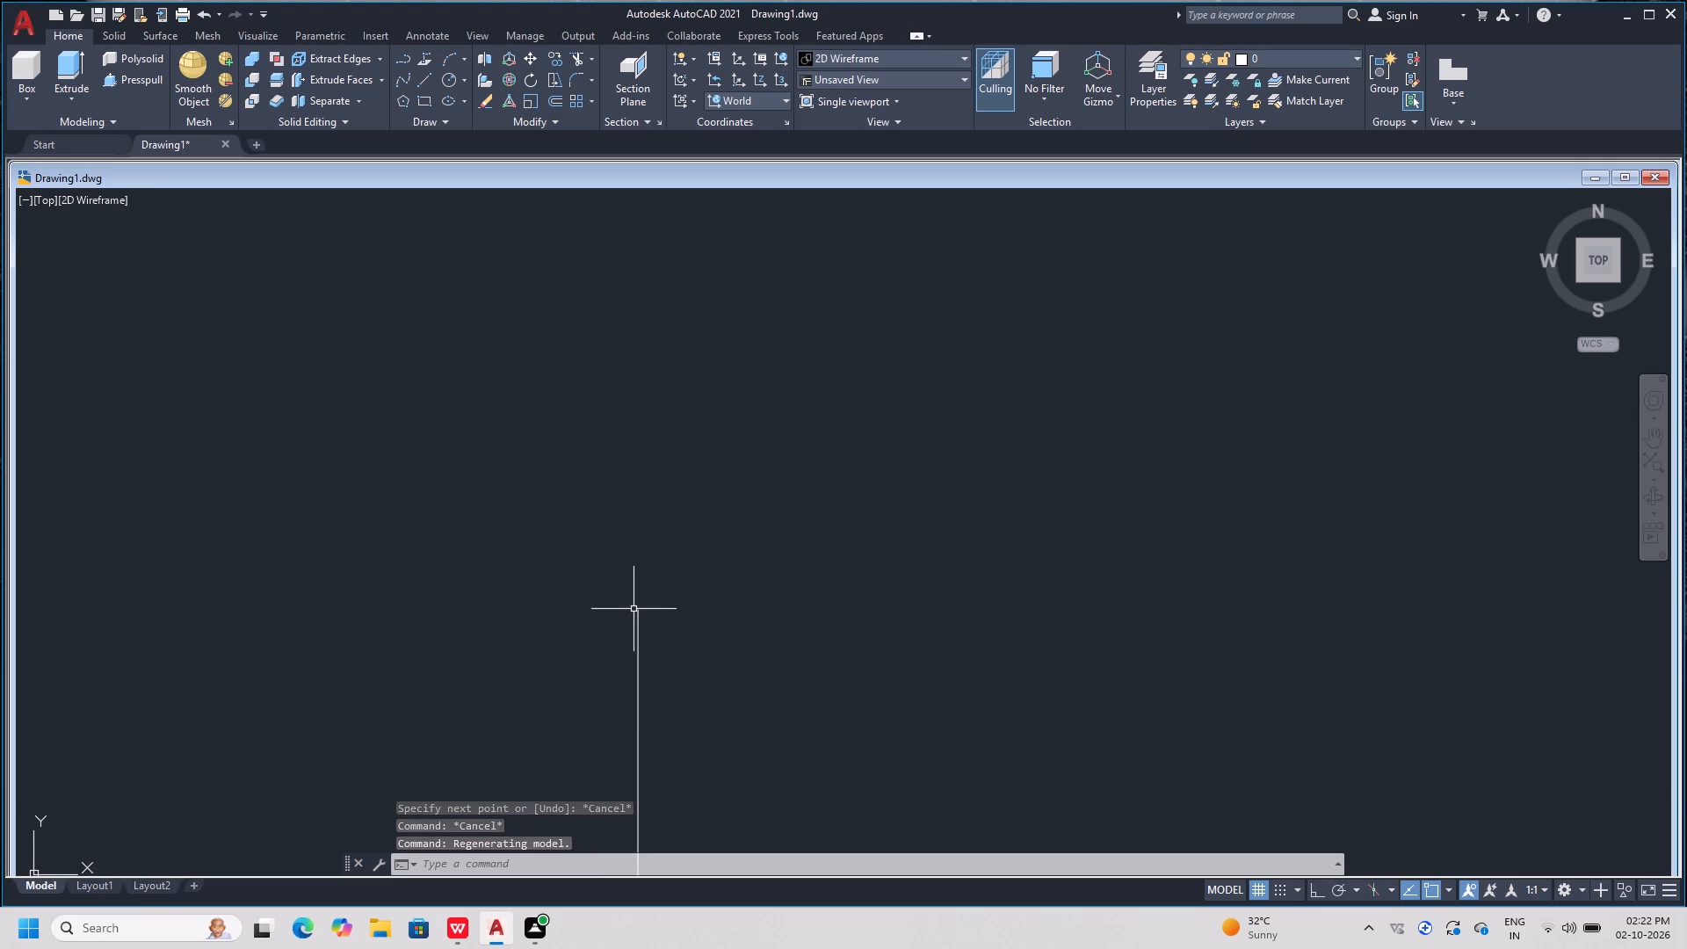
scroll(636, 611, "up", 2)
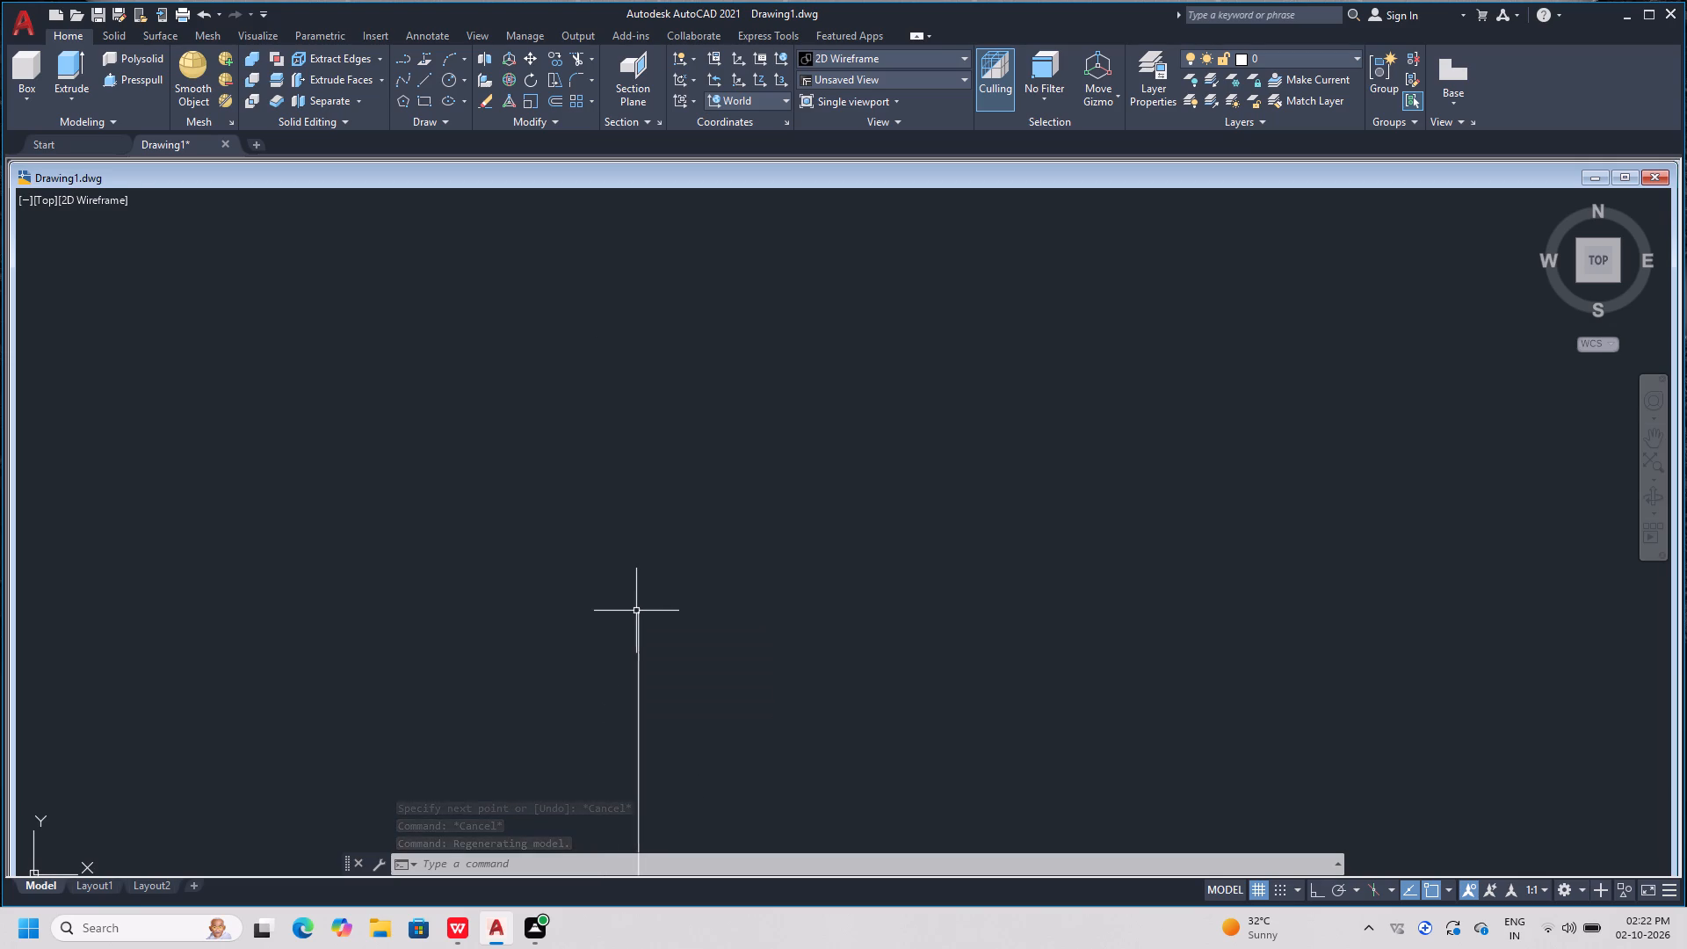
Delete the short 0.02-unit vertical extension at the upper end of the lower left vertical line.
scroll(636, 611, "up", 6)
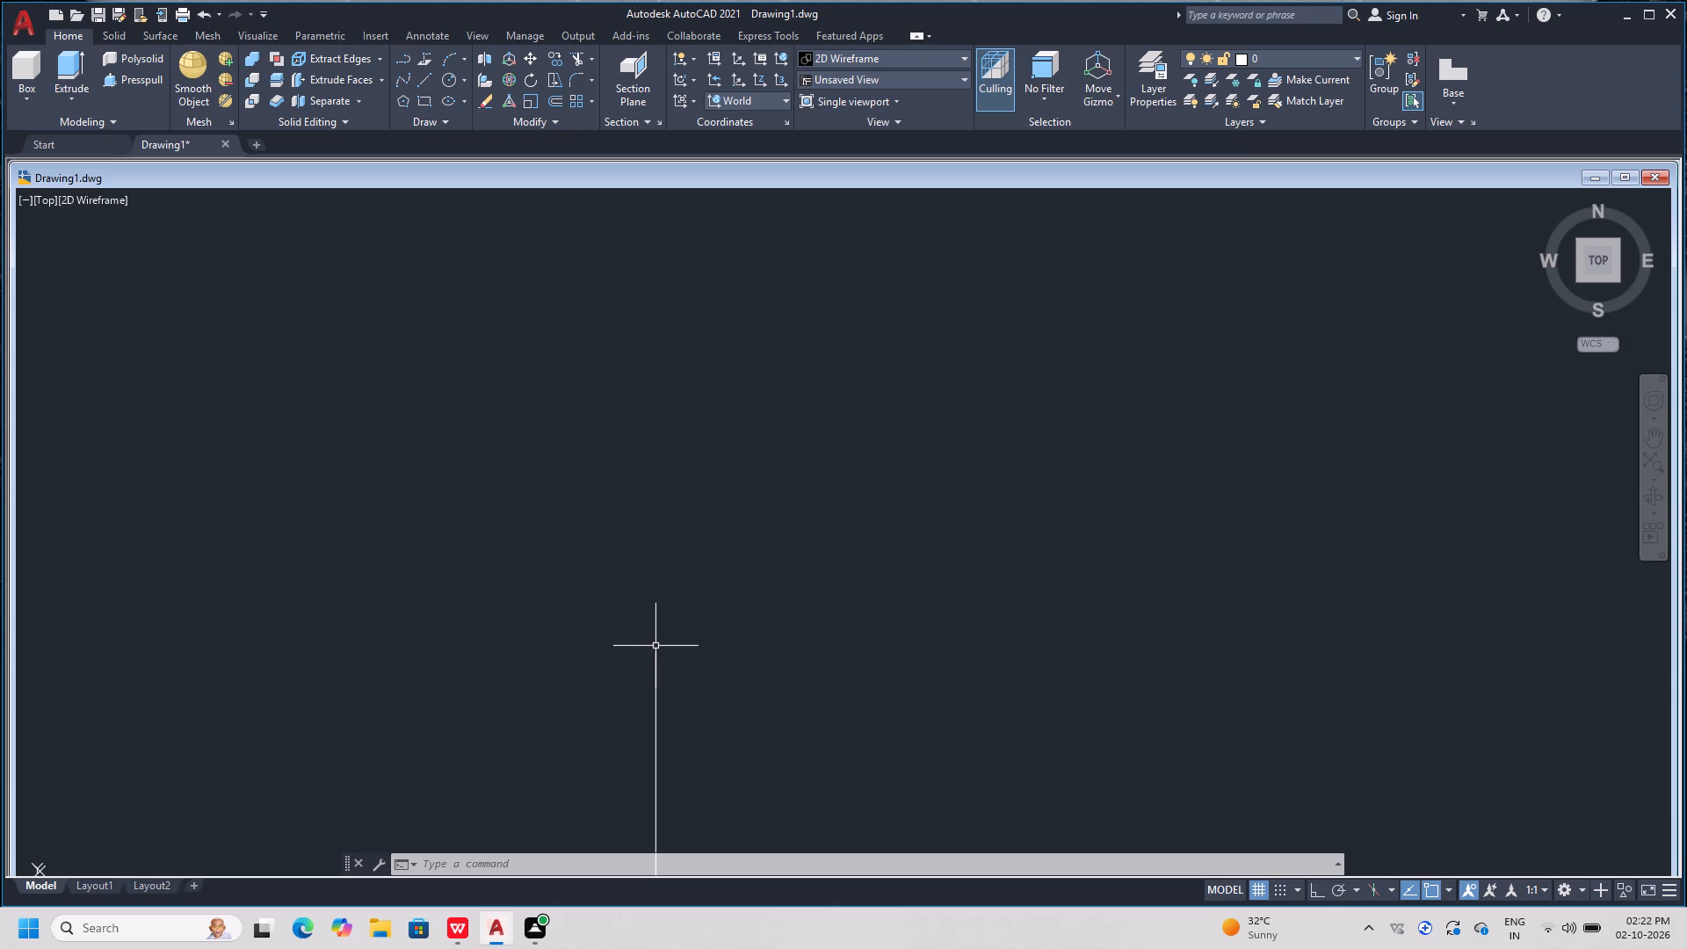
left_click(655, 650)
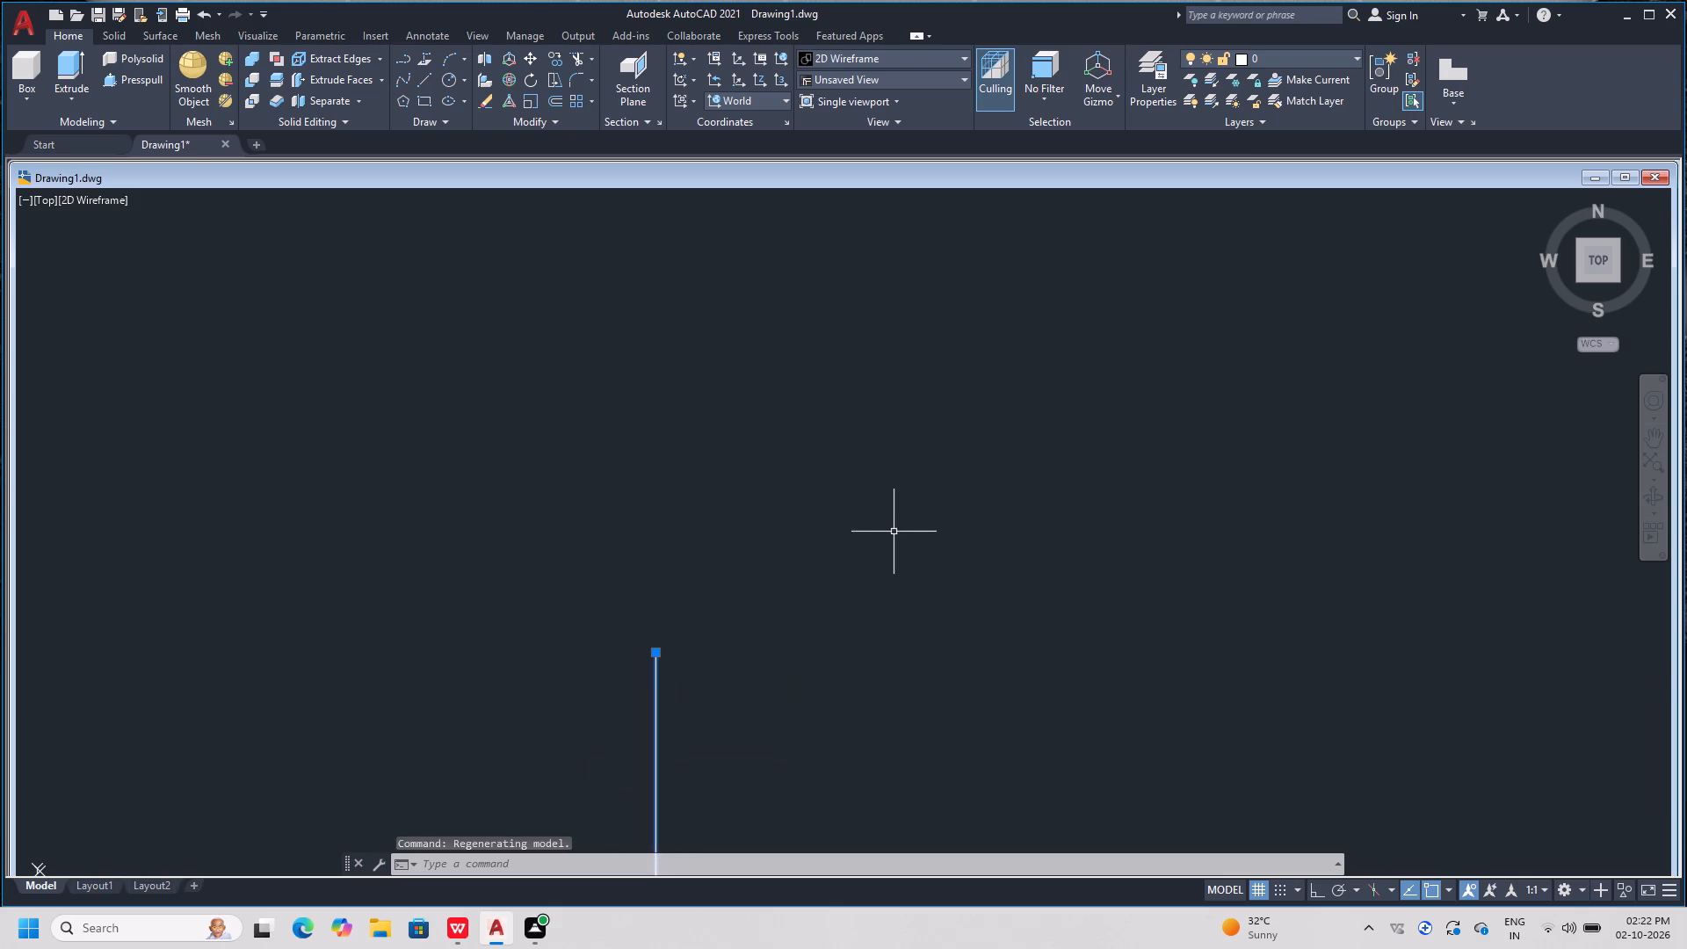
key("Escape")
key("Escape")
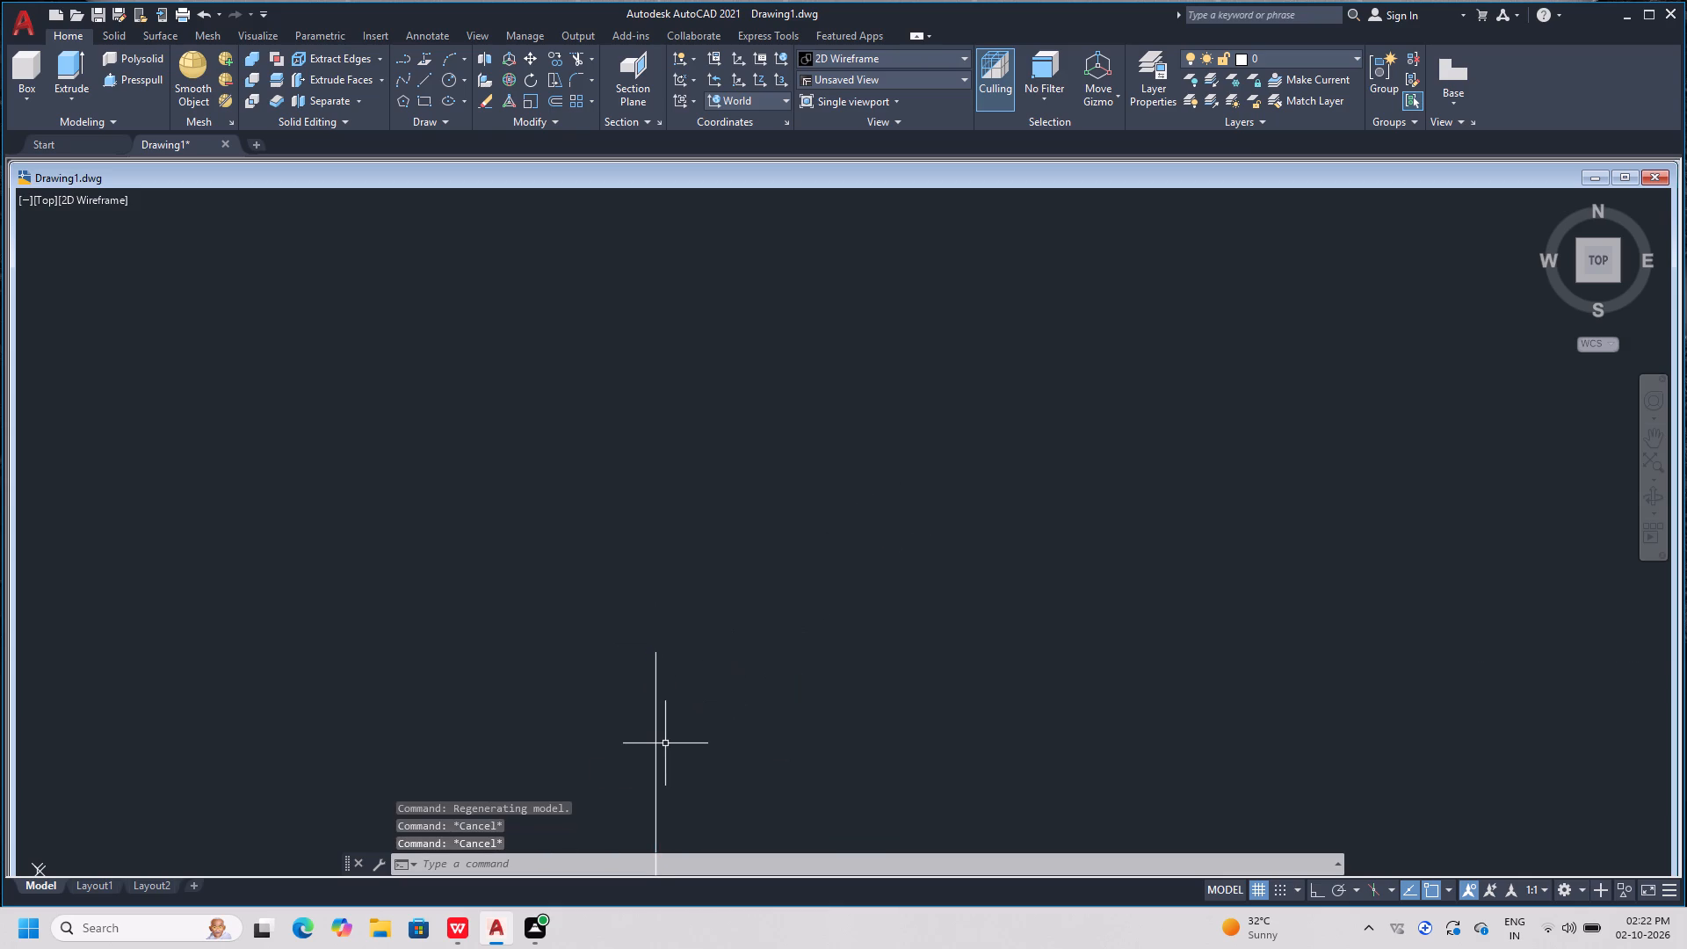
scroll(664, 729, "up", 3)
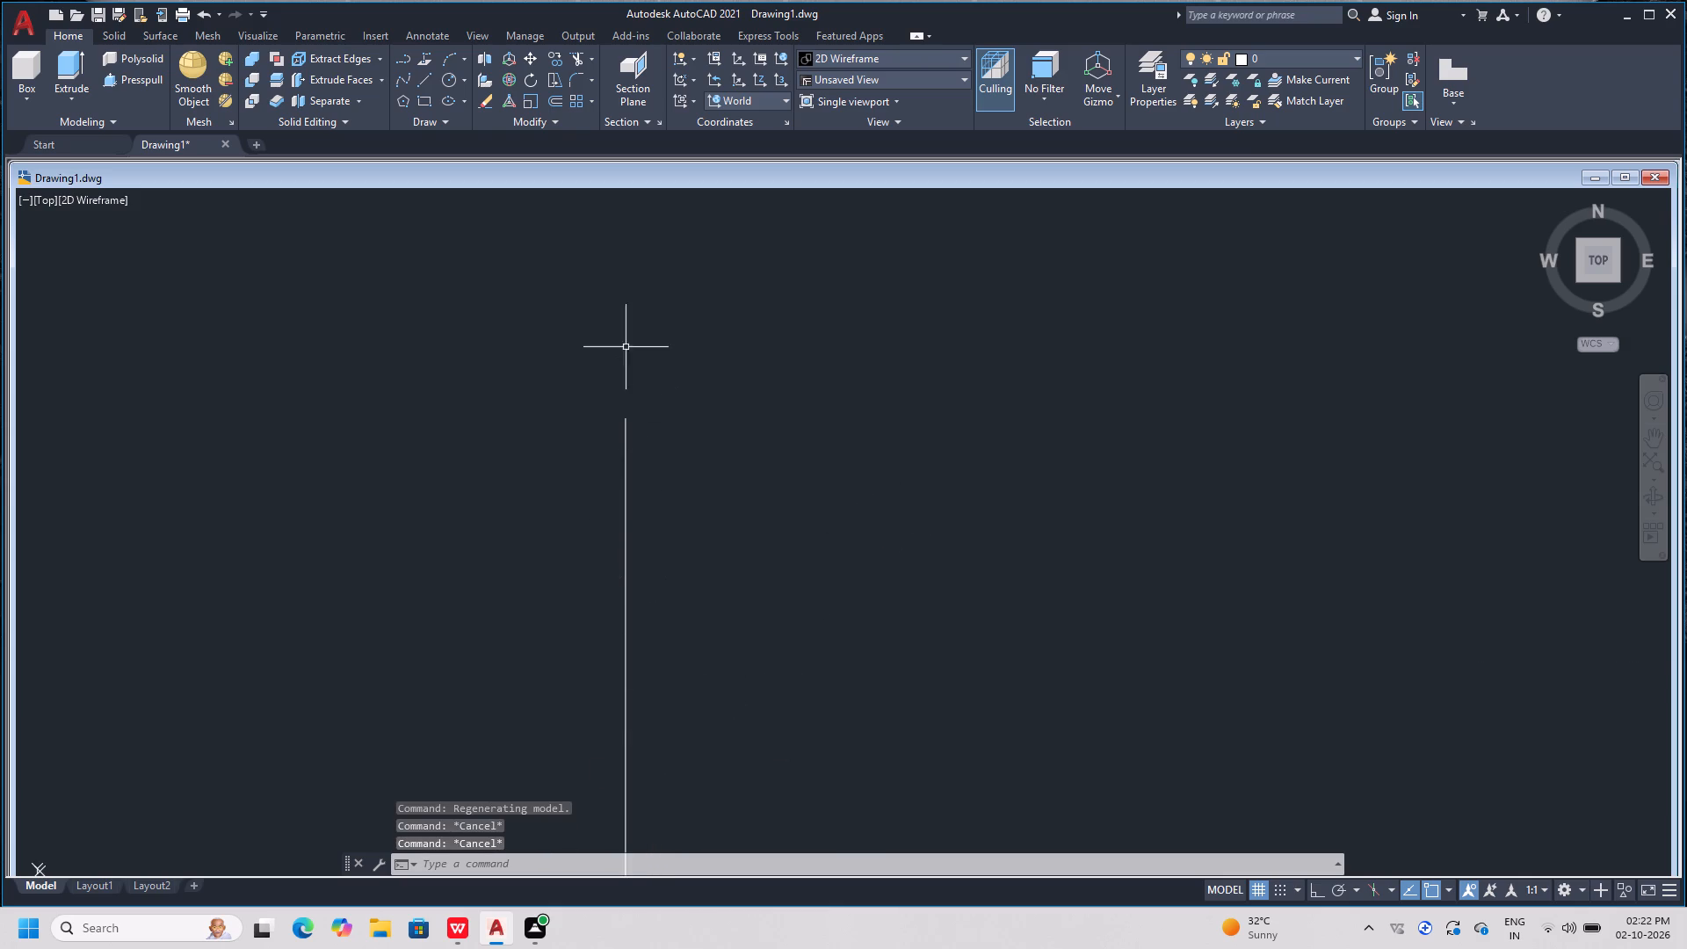
scroll(624, 432, "up", 5)
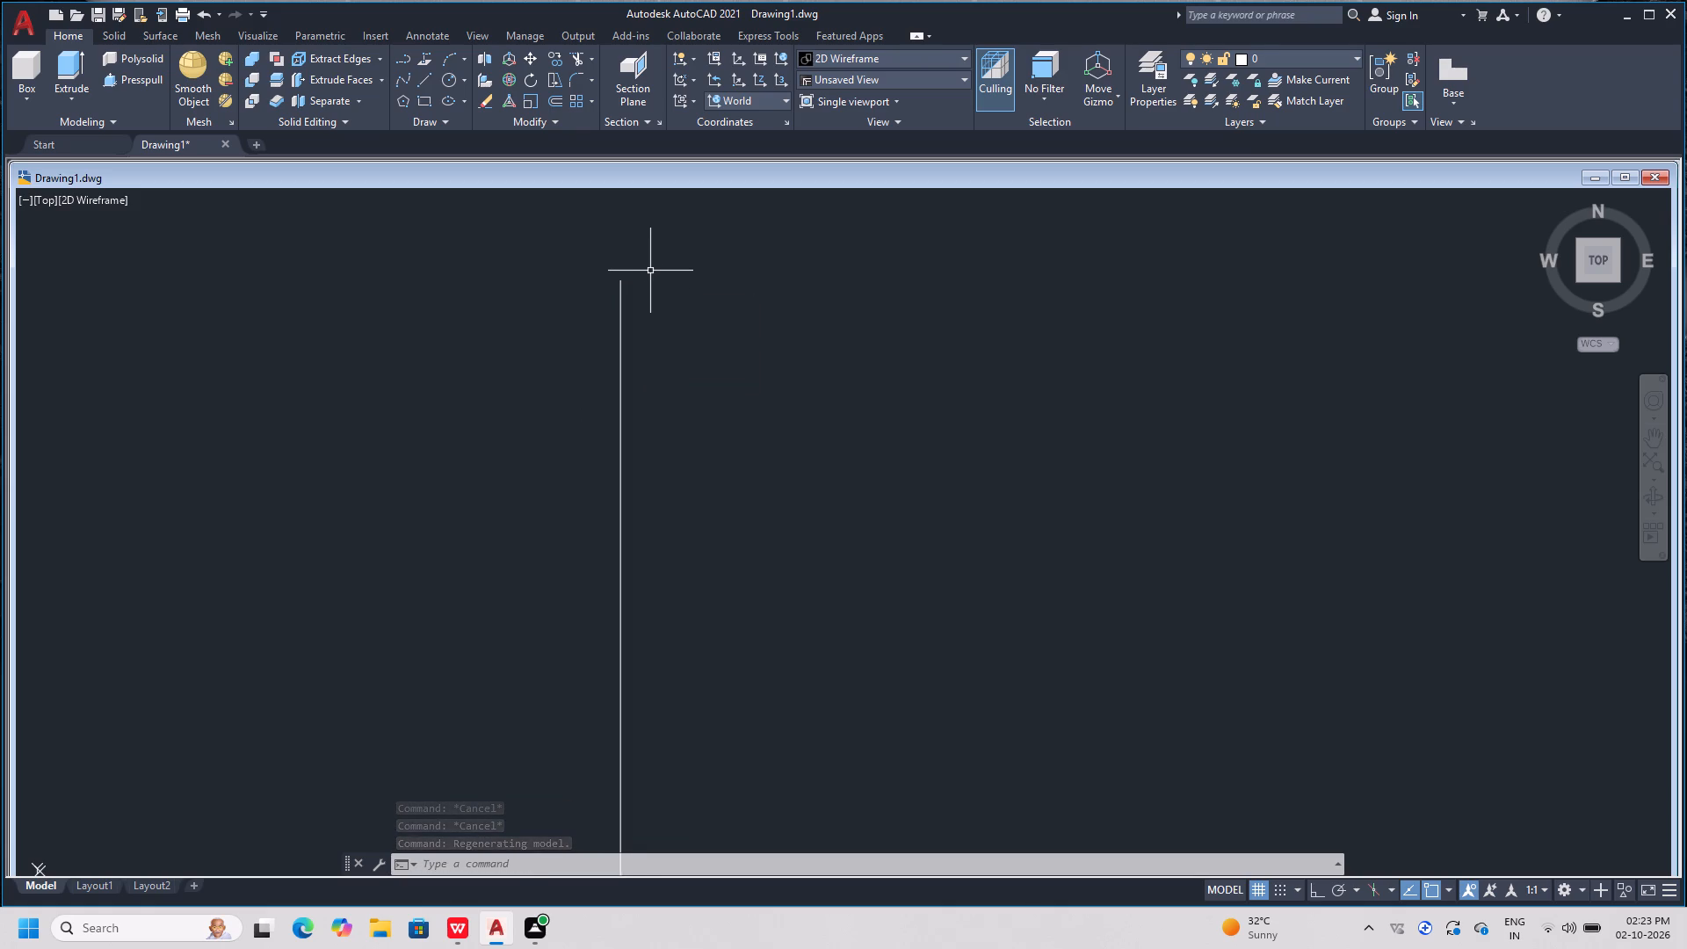
left_click(678, 249)
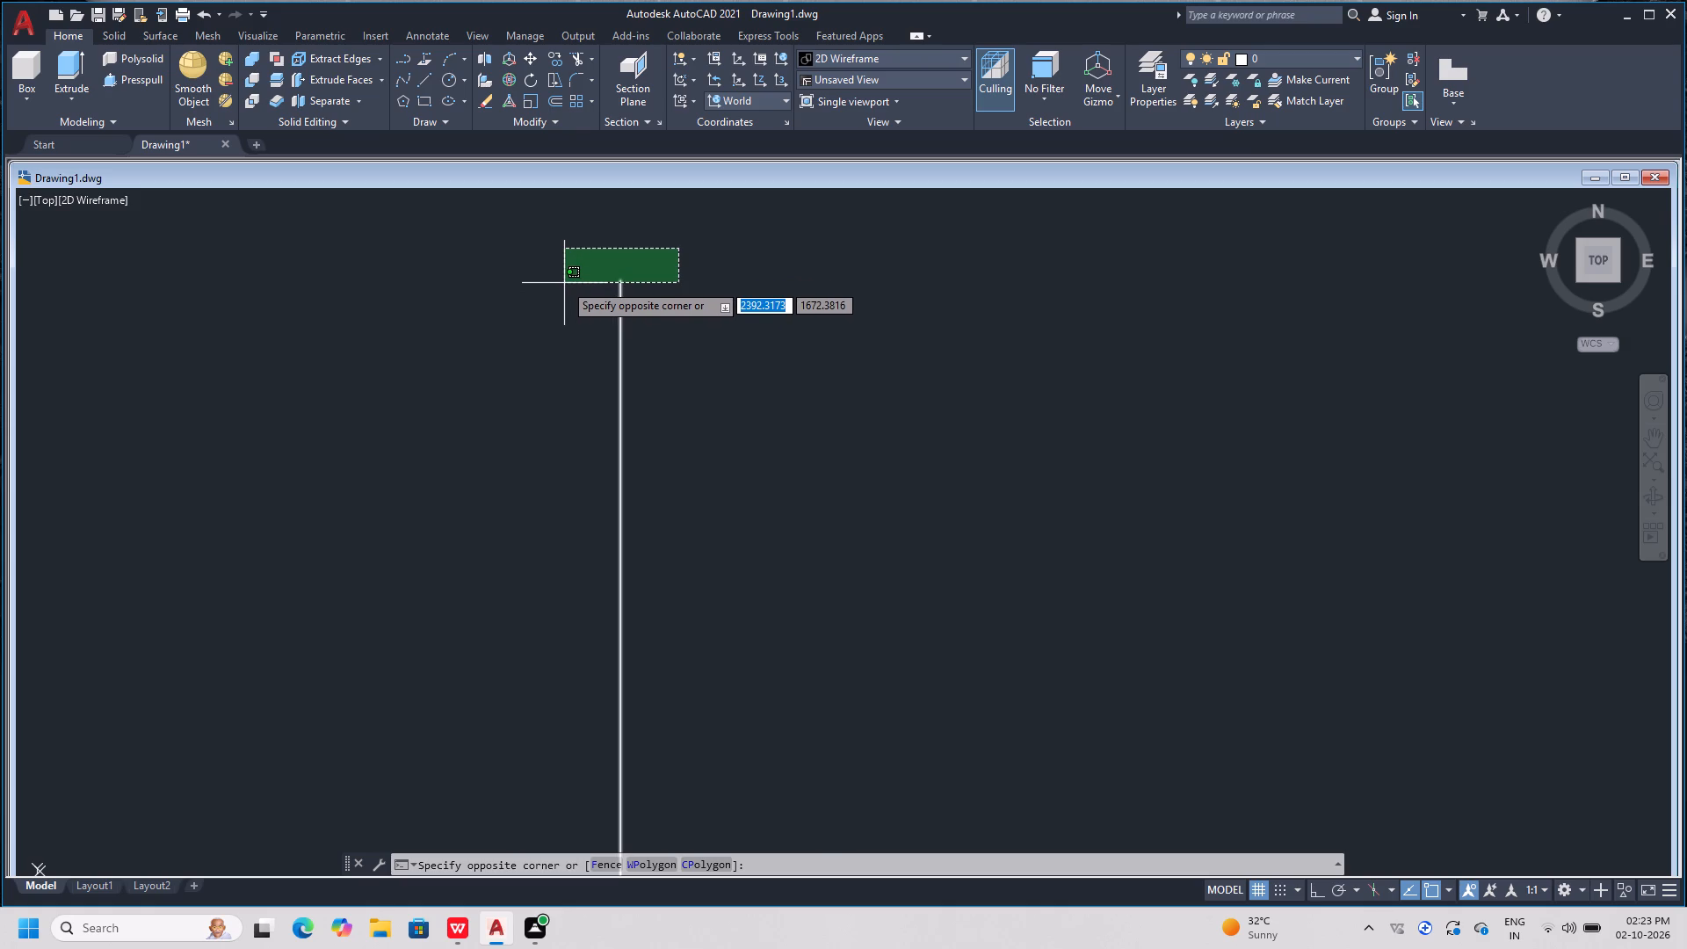
left_click(564, 283)
scroll(629, 312, "down", 2)
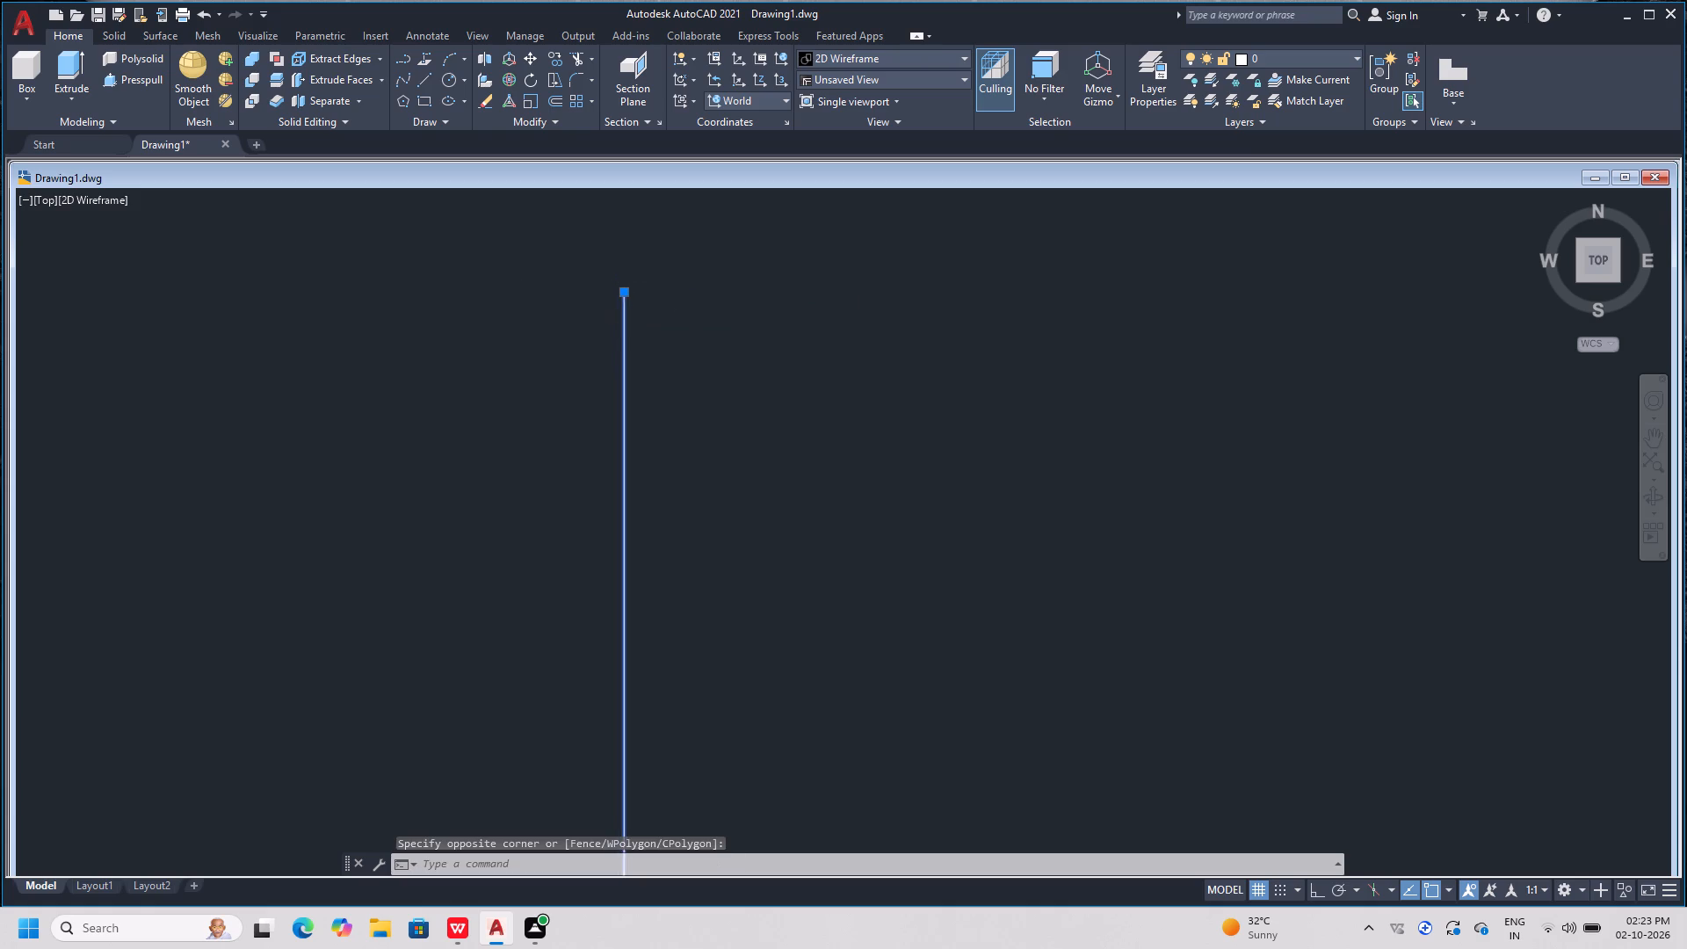
scroll(629, 312, "down", 11)
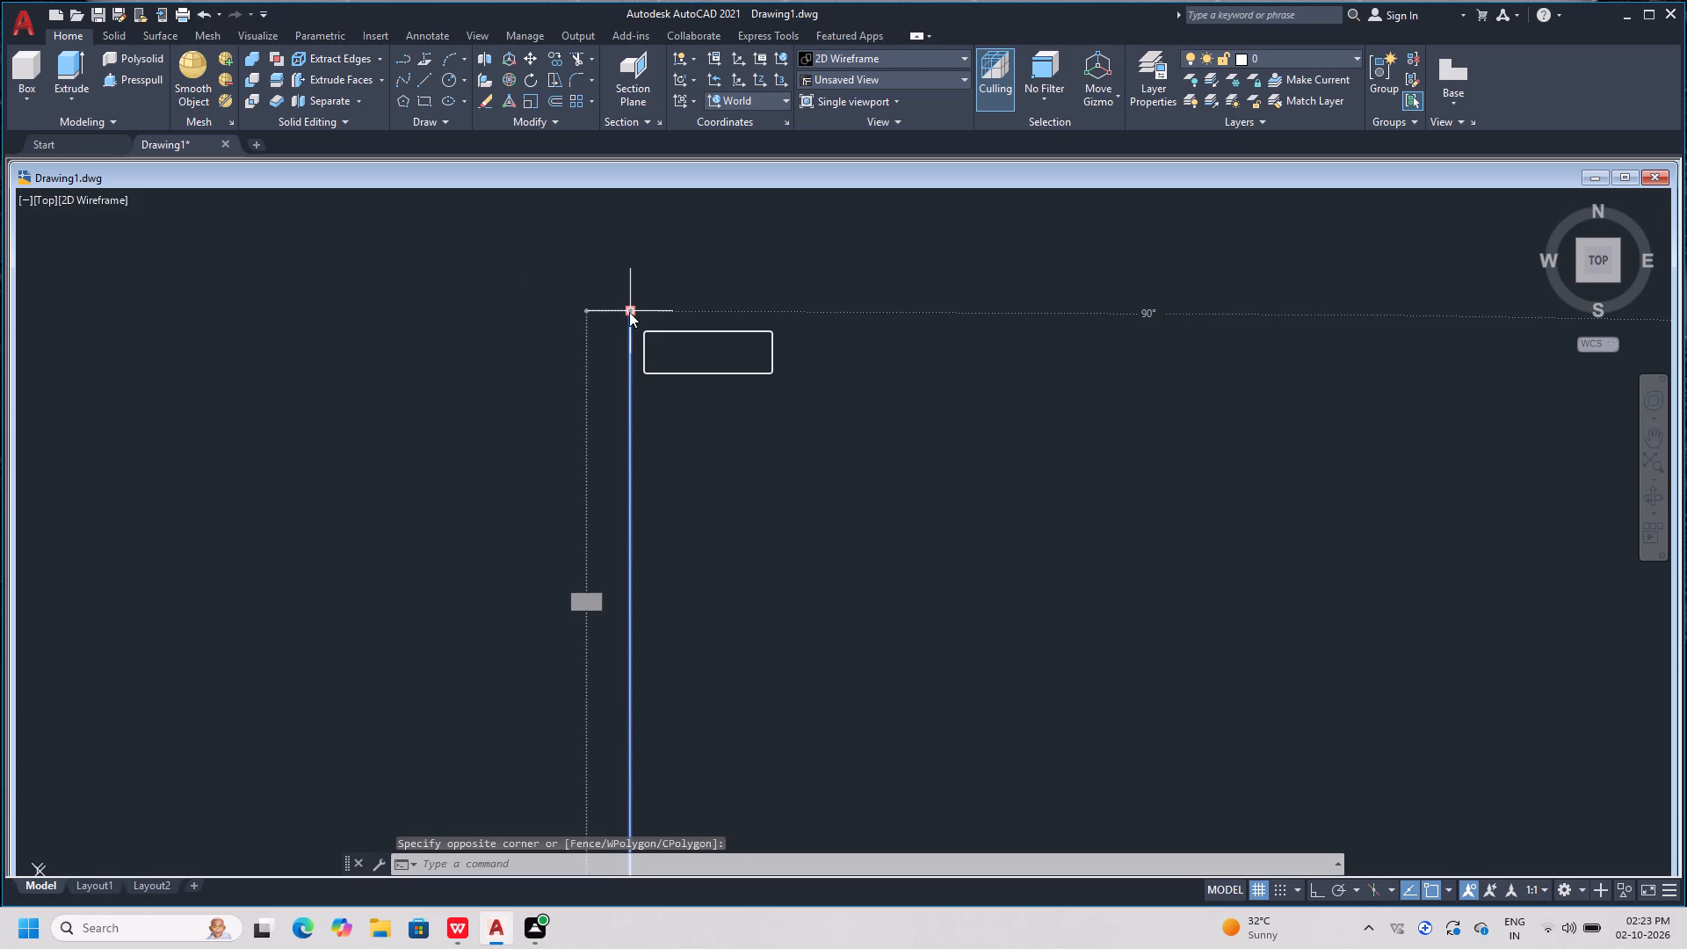
scroll(629, 312, "down", 1)
scroll(362, 377, "down", 4)
scroll(518, 355, "down", 3)
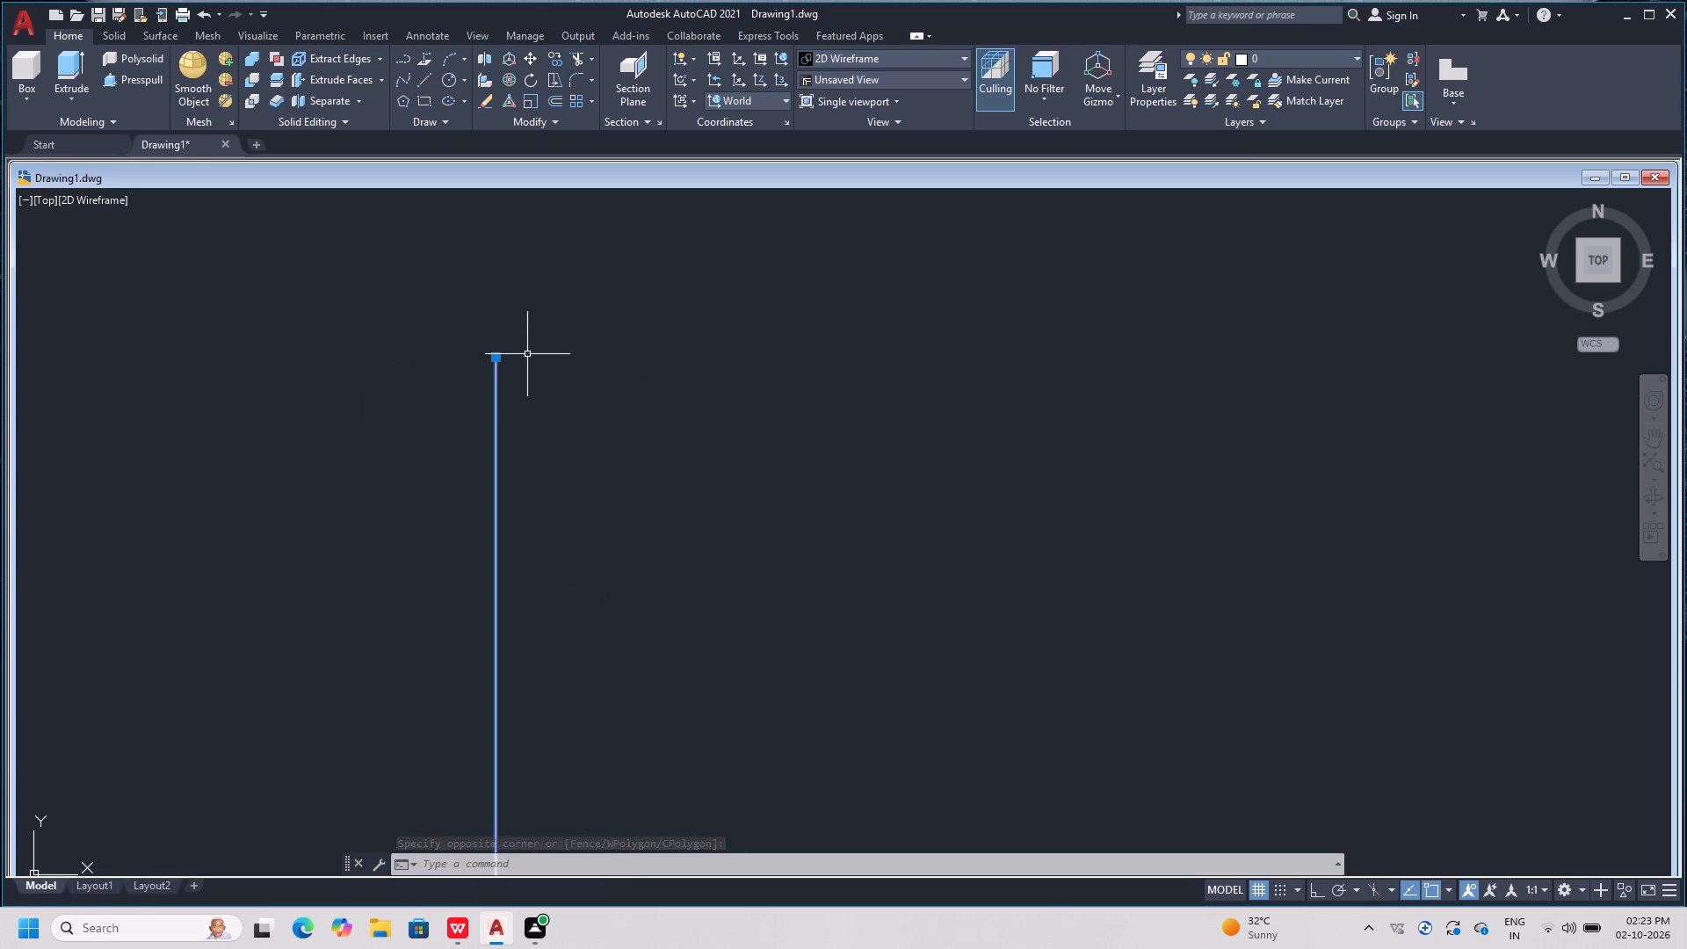
scroll(529, 362, "down", 7)
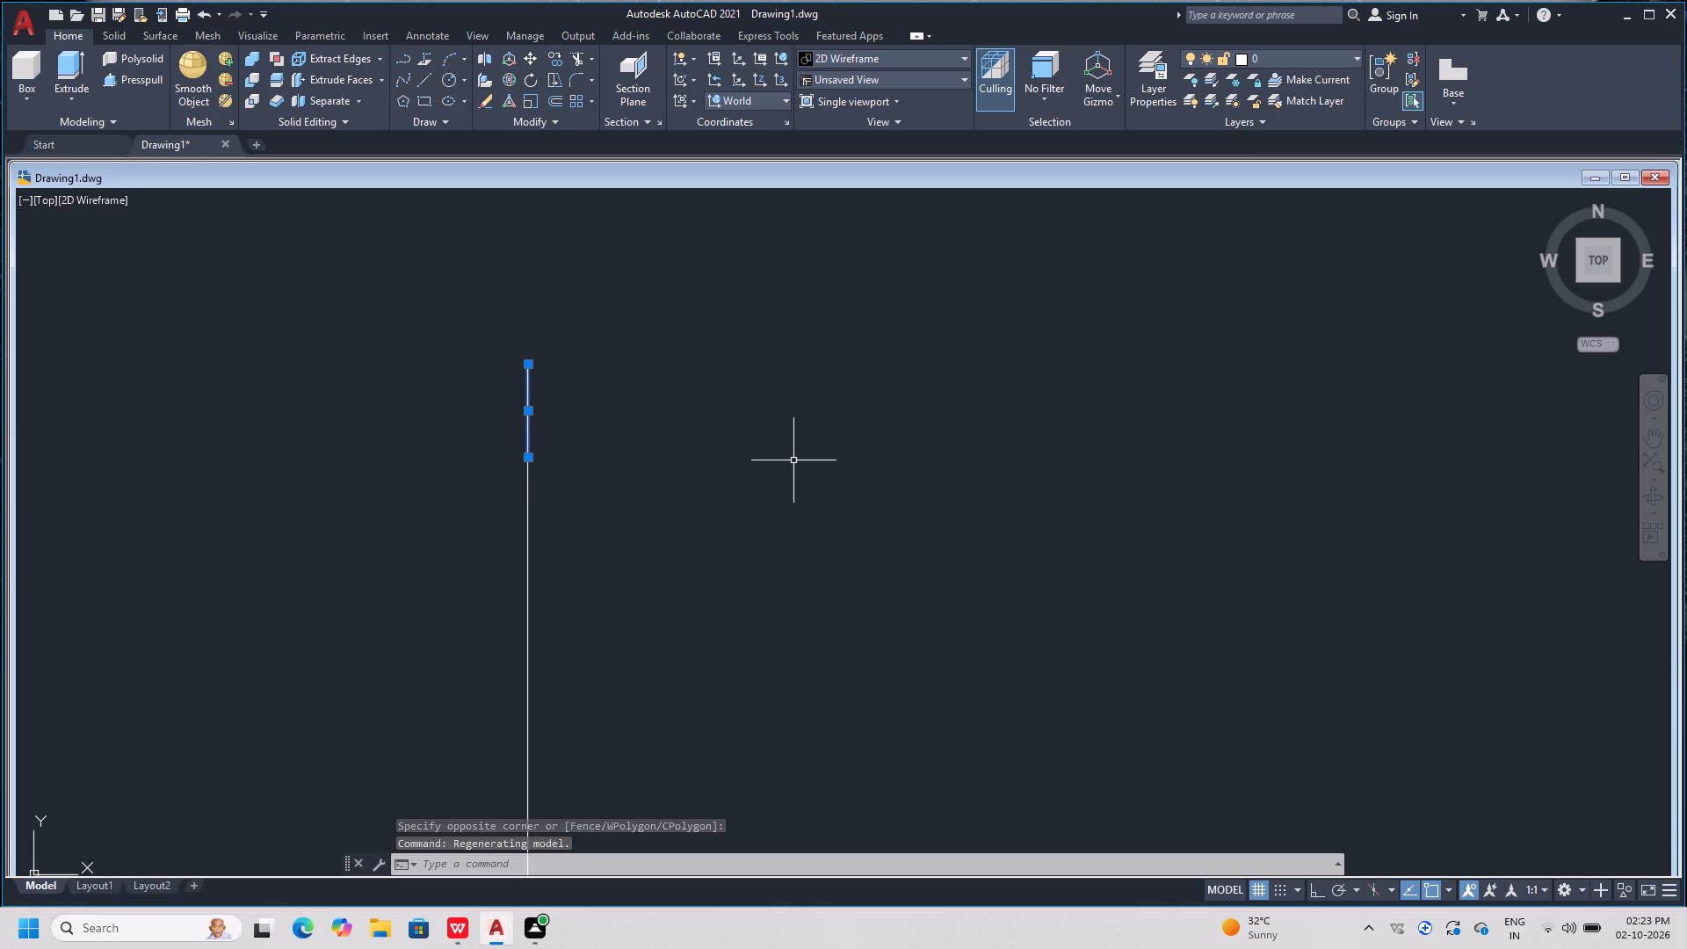
key("Delete")
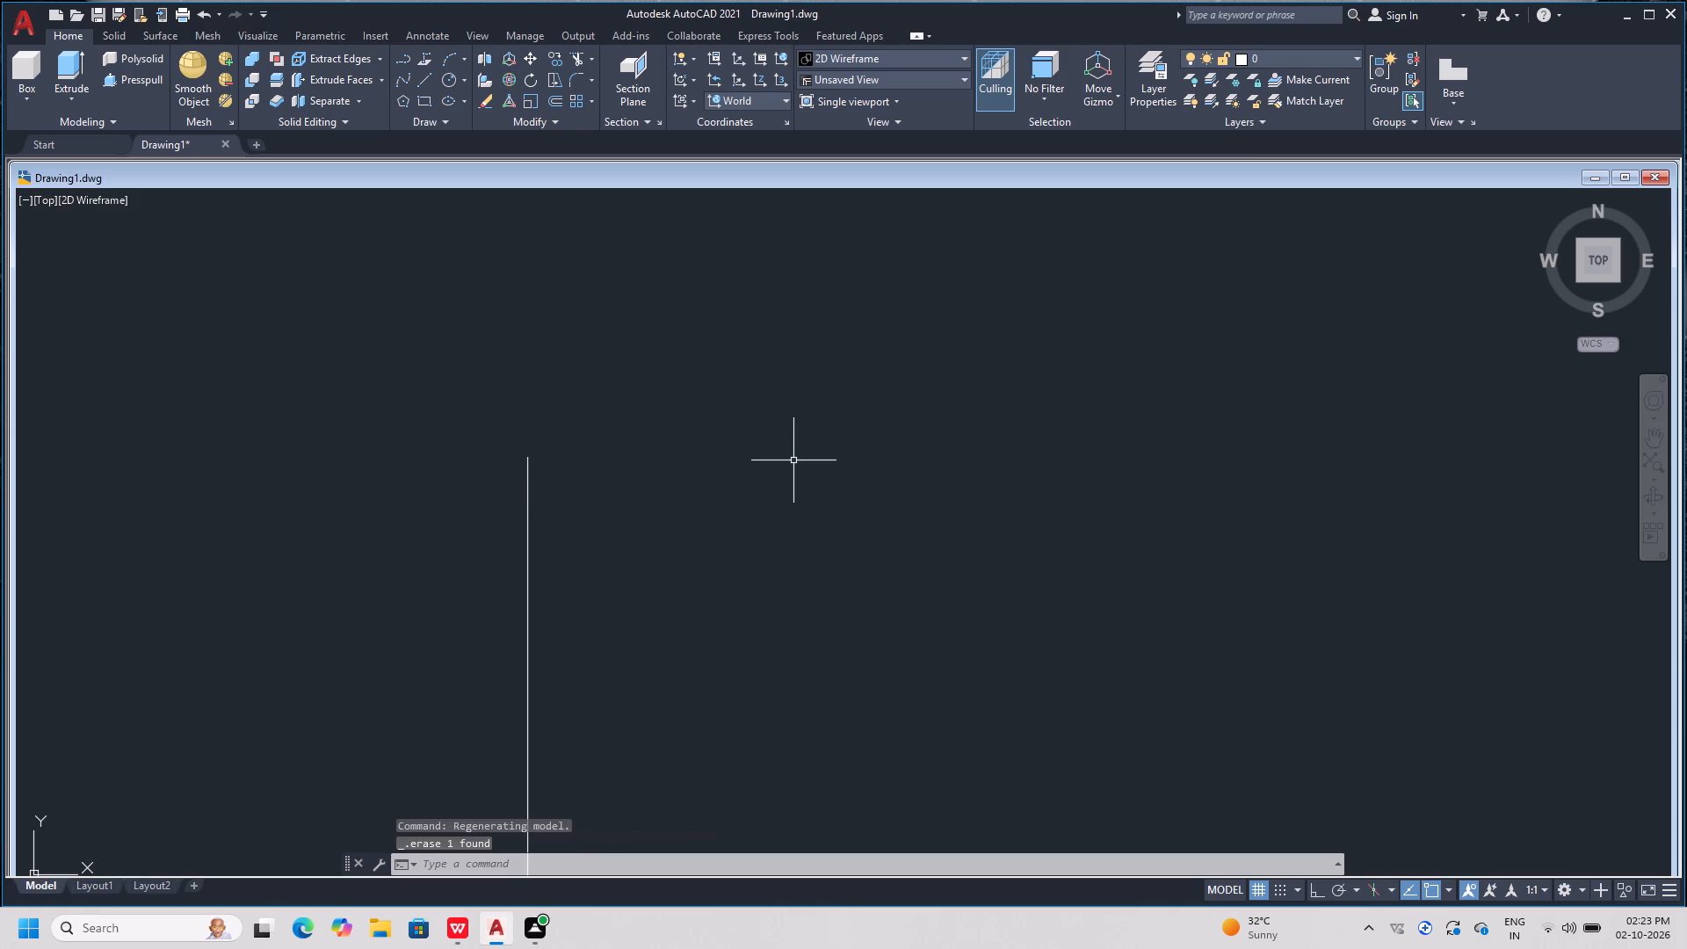
key("Escape")
key("Escape")
key("Escape")
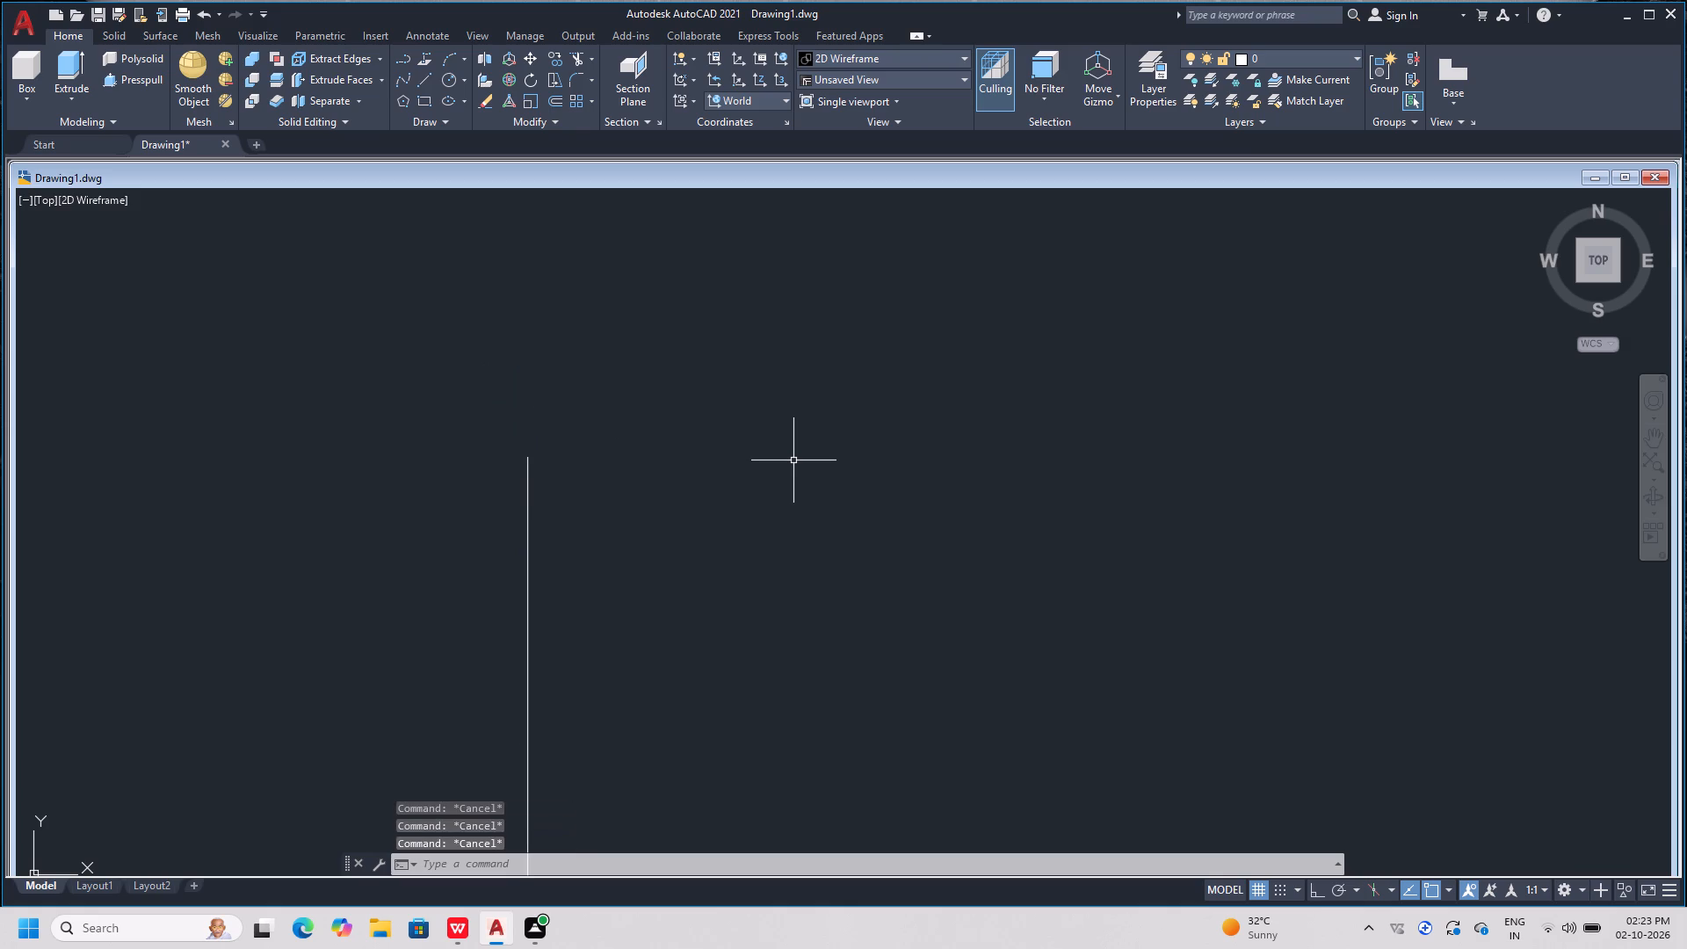
key("Escape")
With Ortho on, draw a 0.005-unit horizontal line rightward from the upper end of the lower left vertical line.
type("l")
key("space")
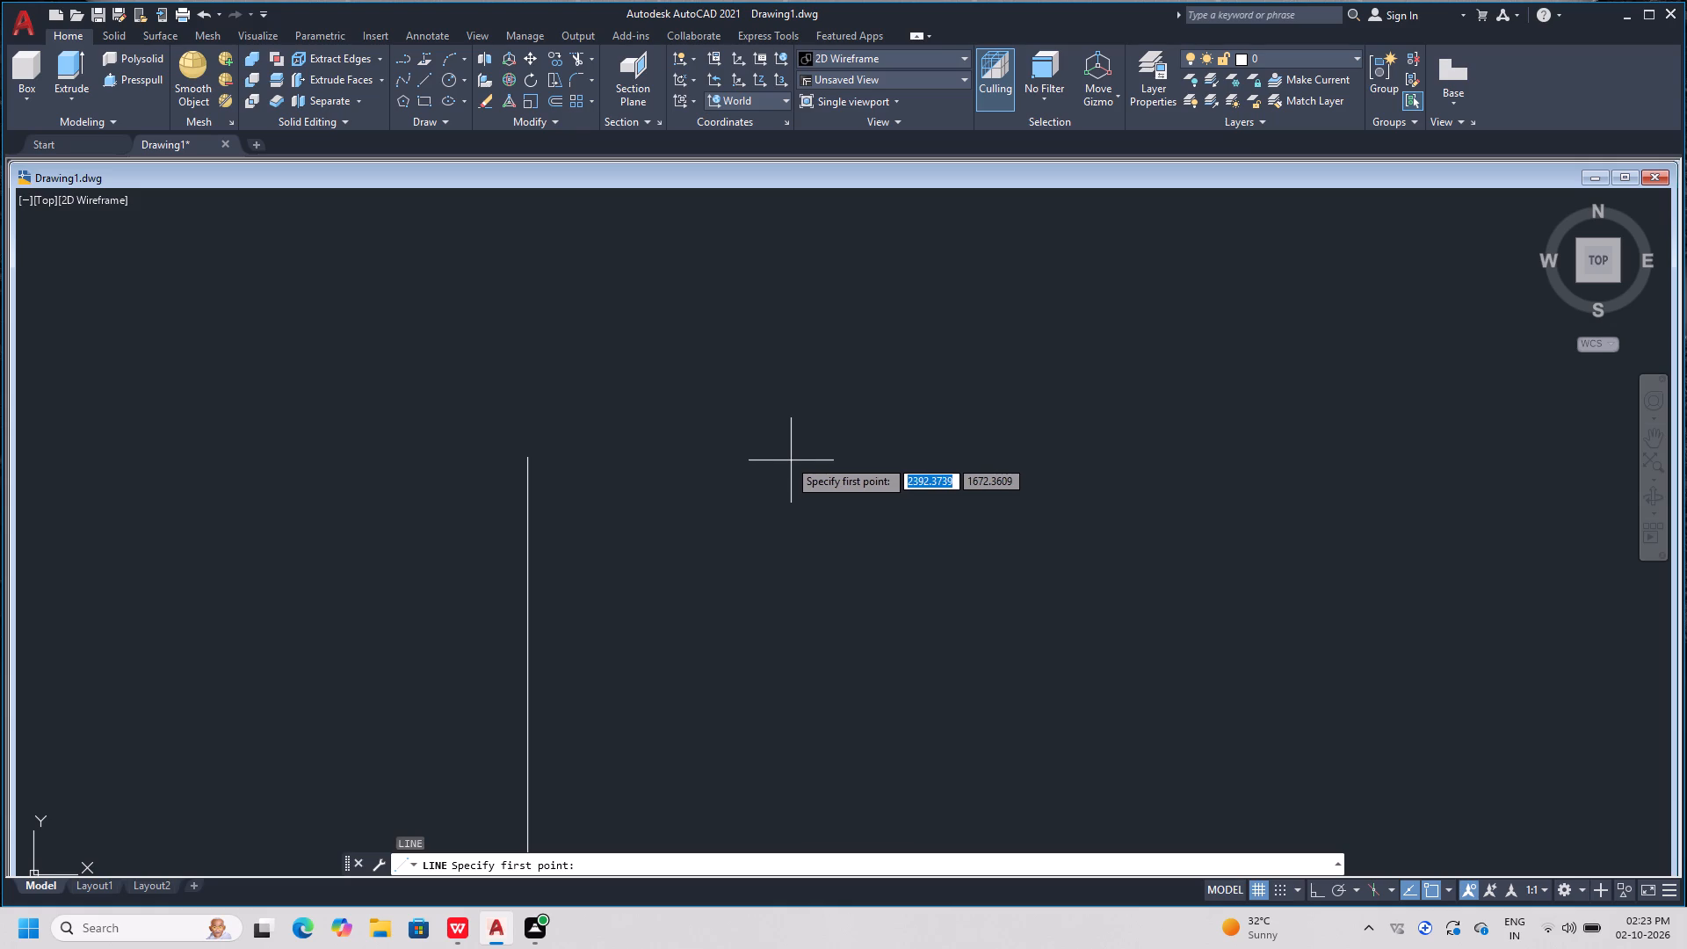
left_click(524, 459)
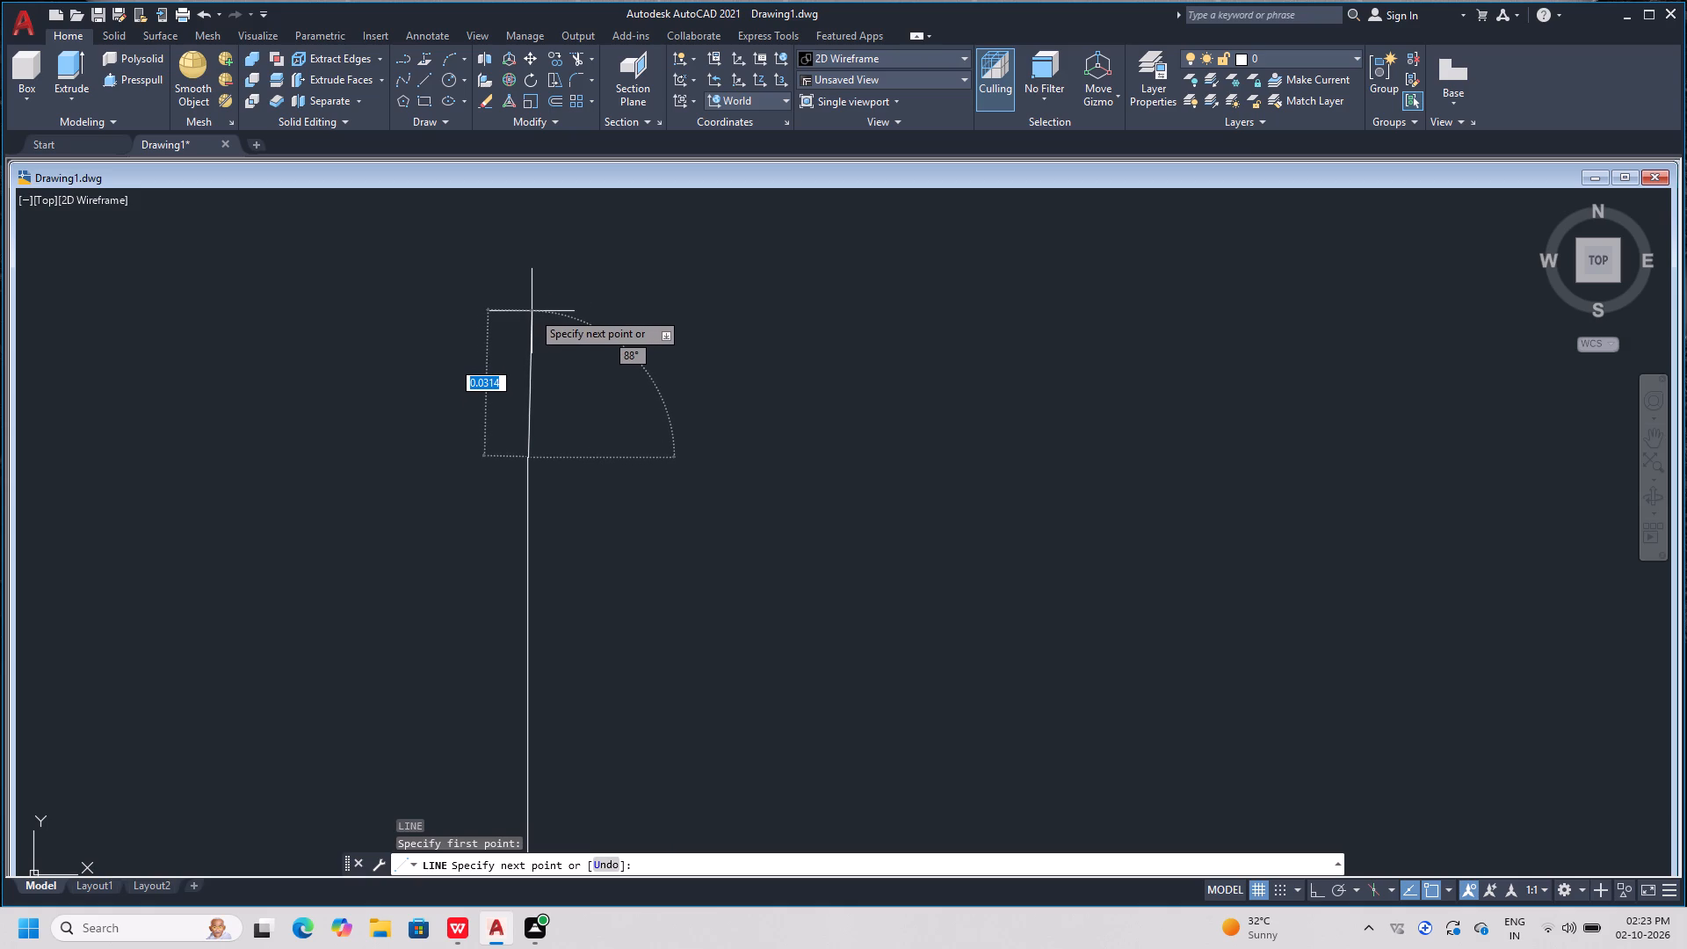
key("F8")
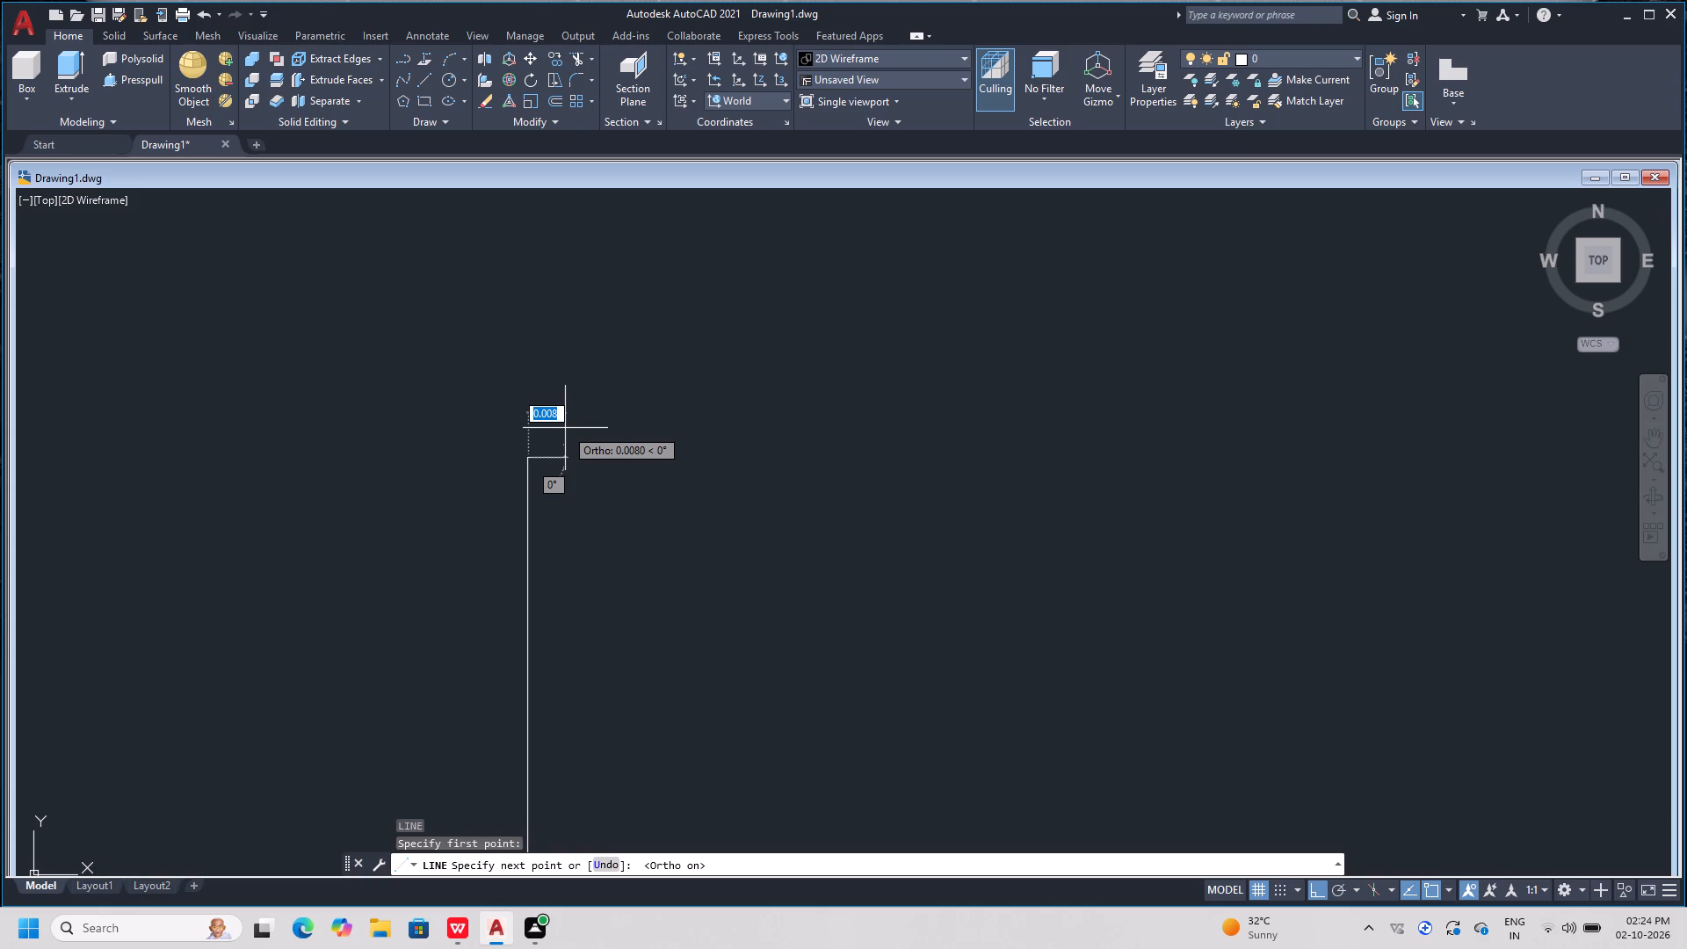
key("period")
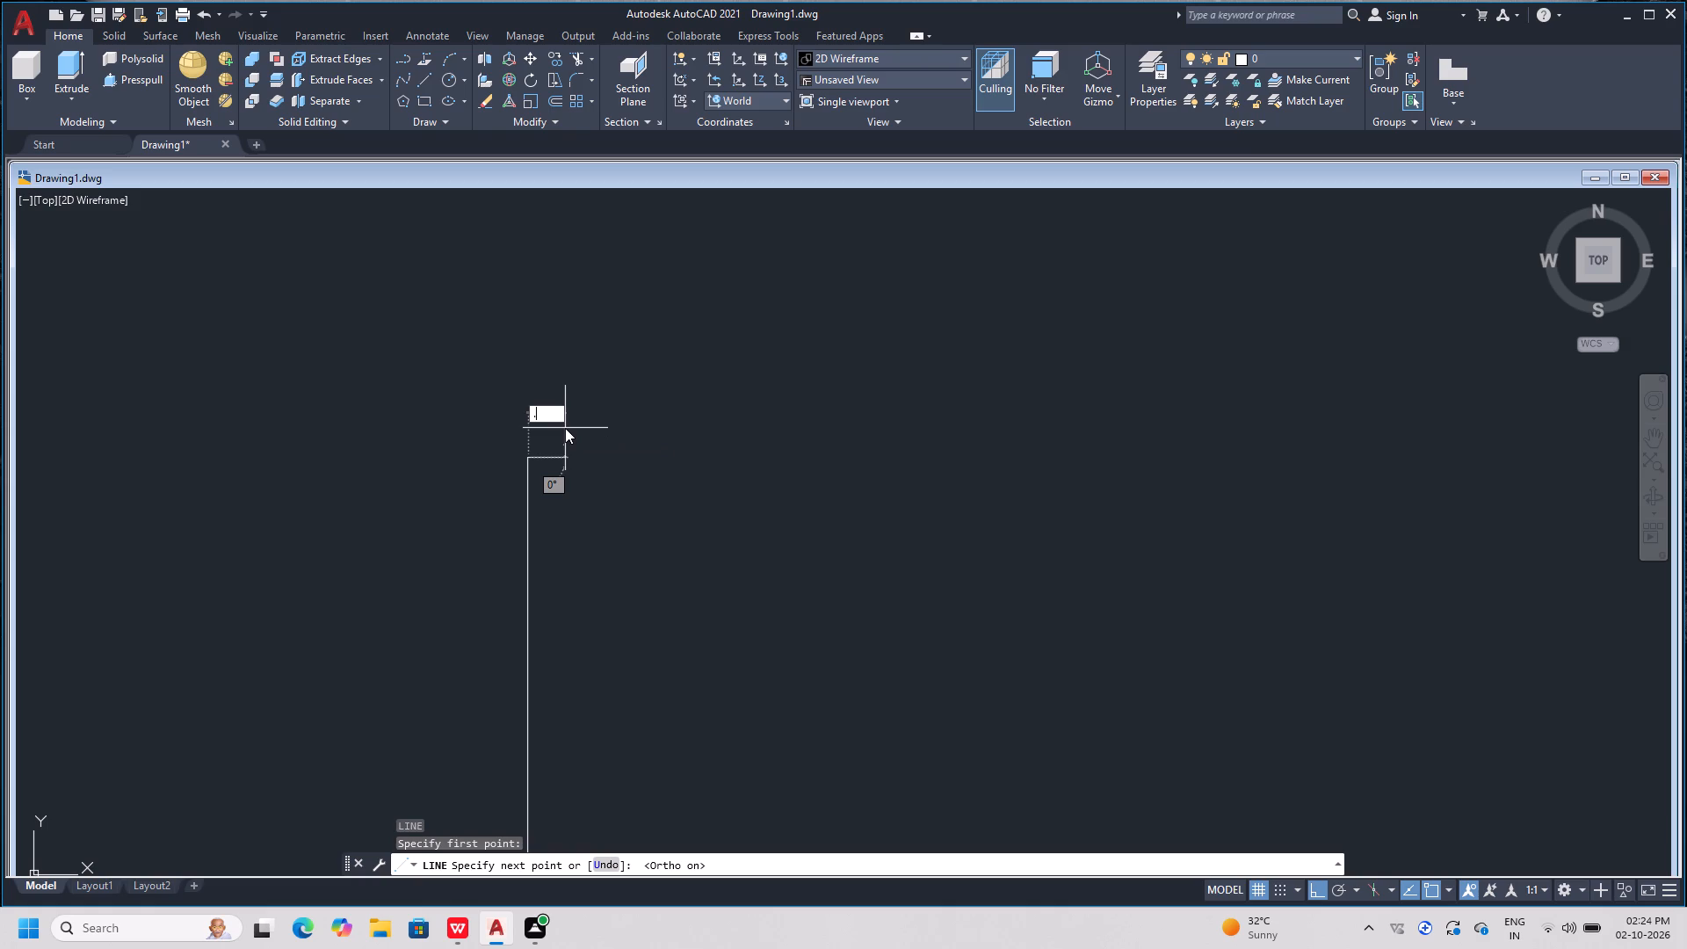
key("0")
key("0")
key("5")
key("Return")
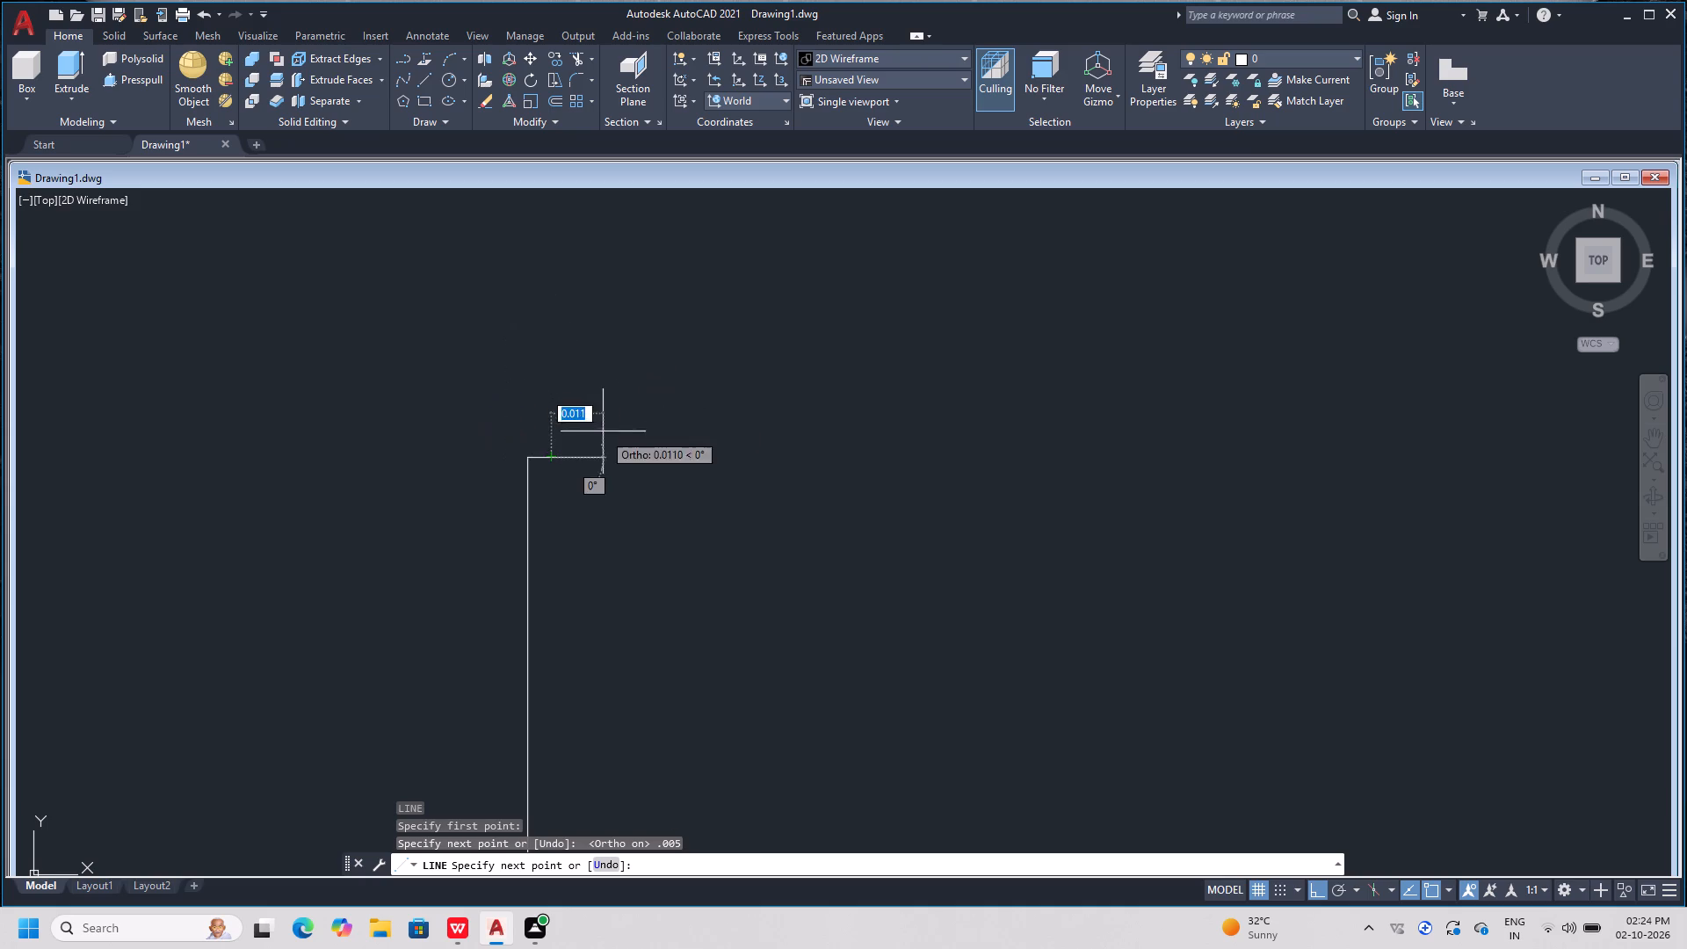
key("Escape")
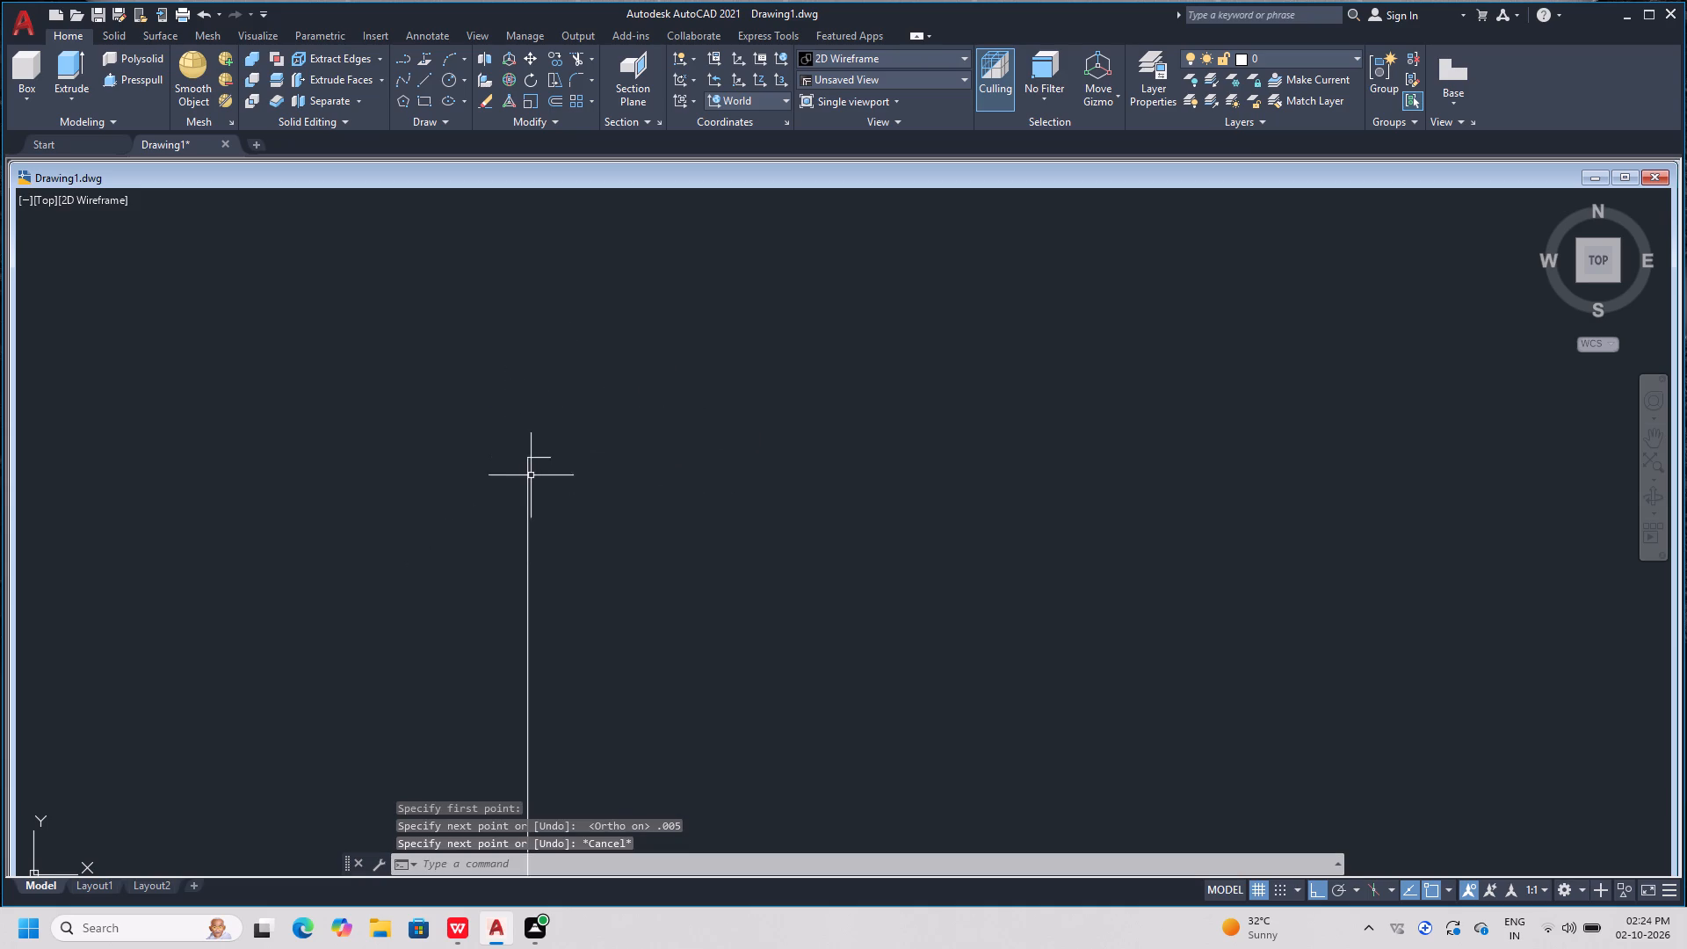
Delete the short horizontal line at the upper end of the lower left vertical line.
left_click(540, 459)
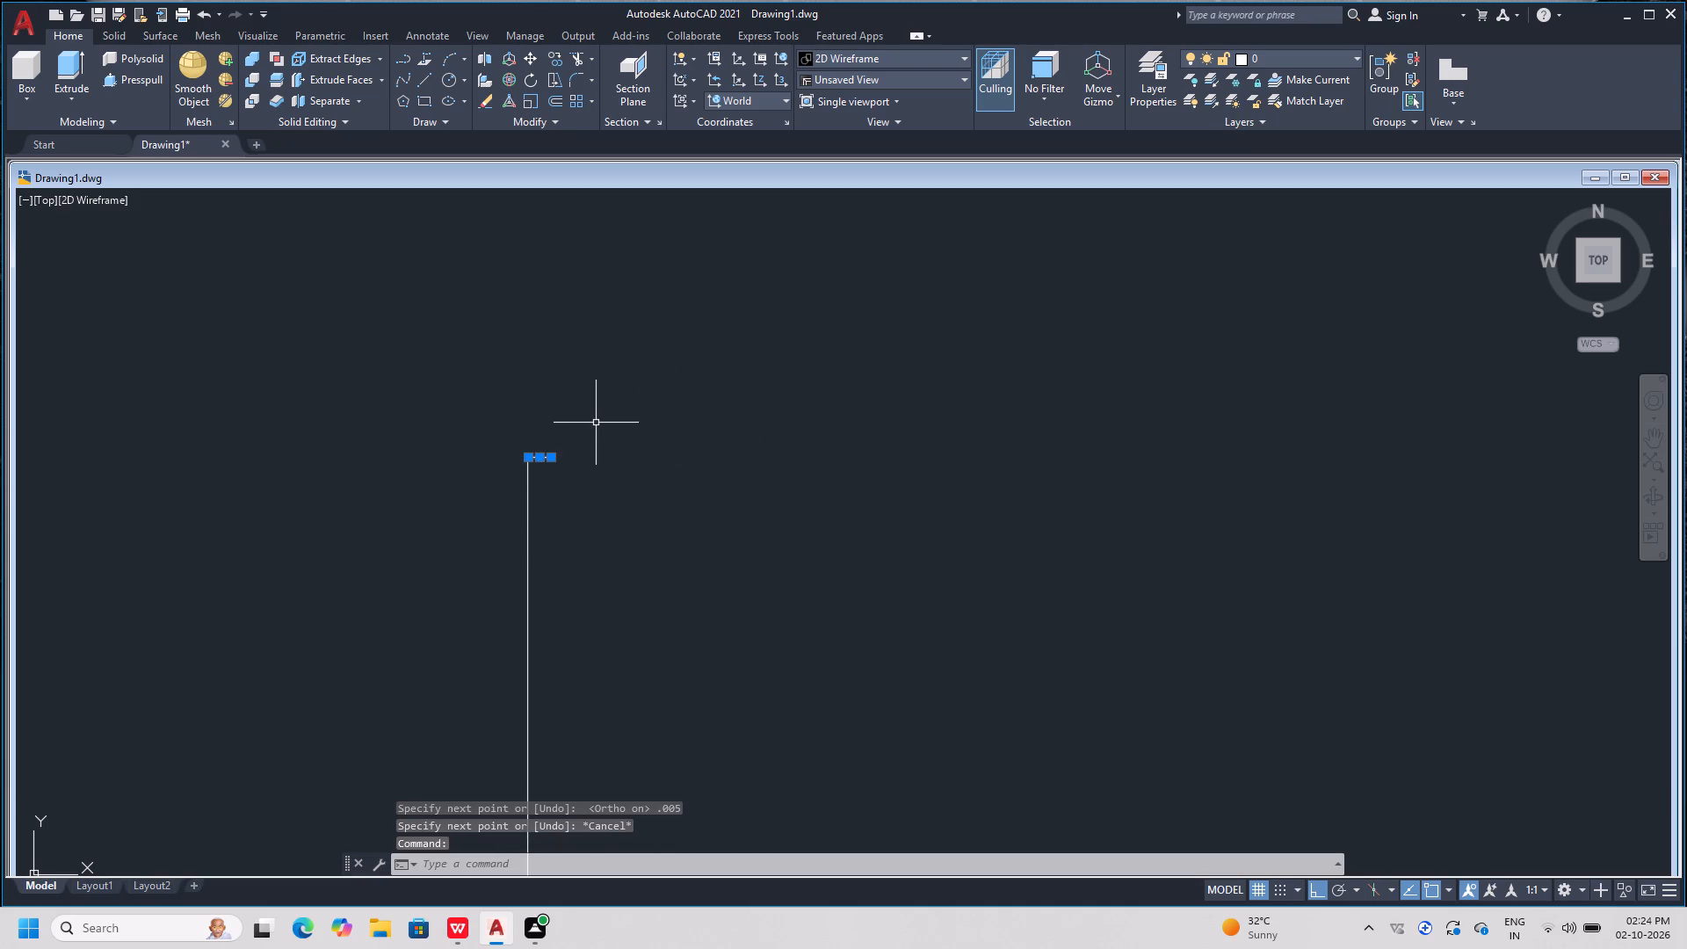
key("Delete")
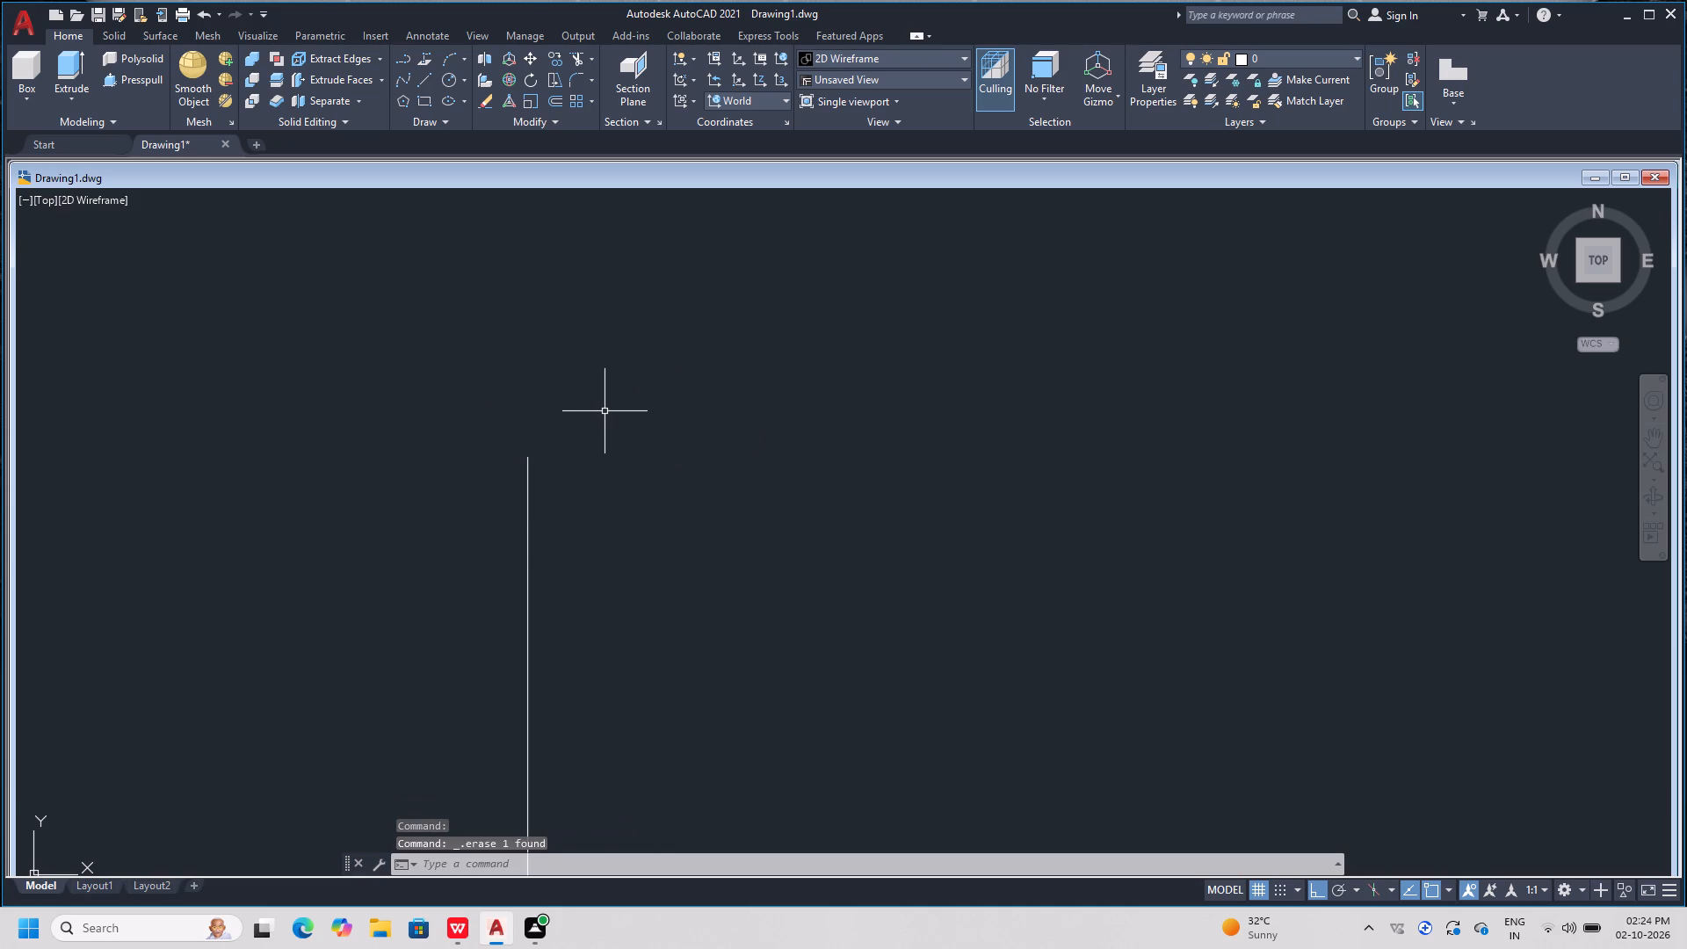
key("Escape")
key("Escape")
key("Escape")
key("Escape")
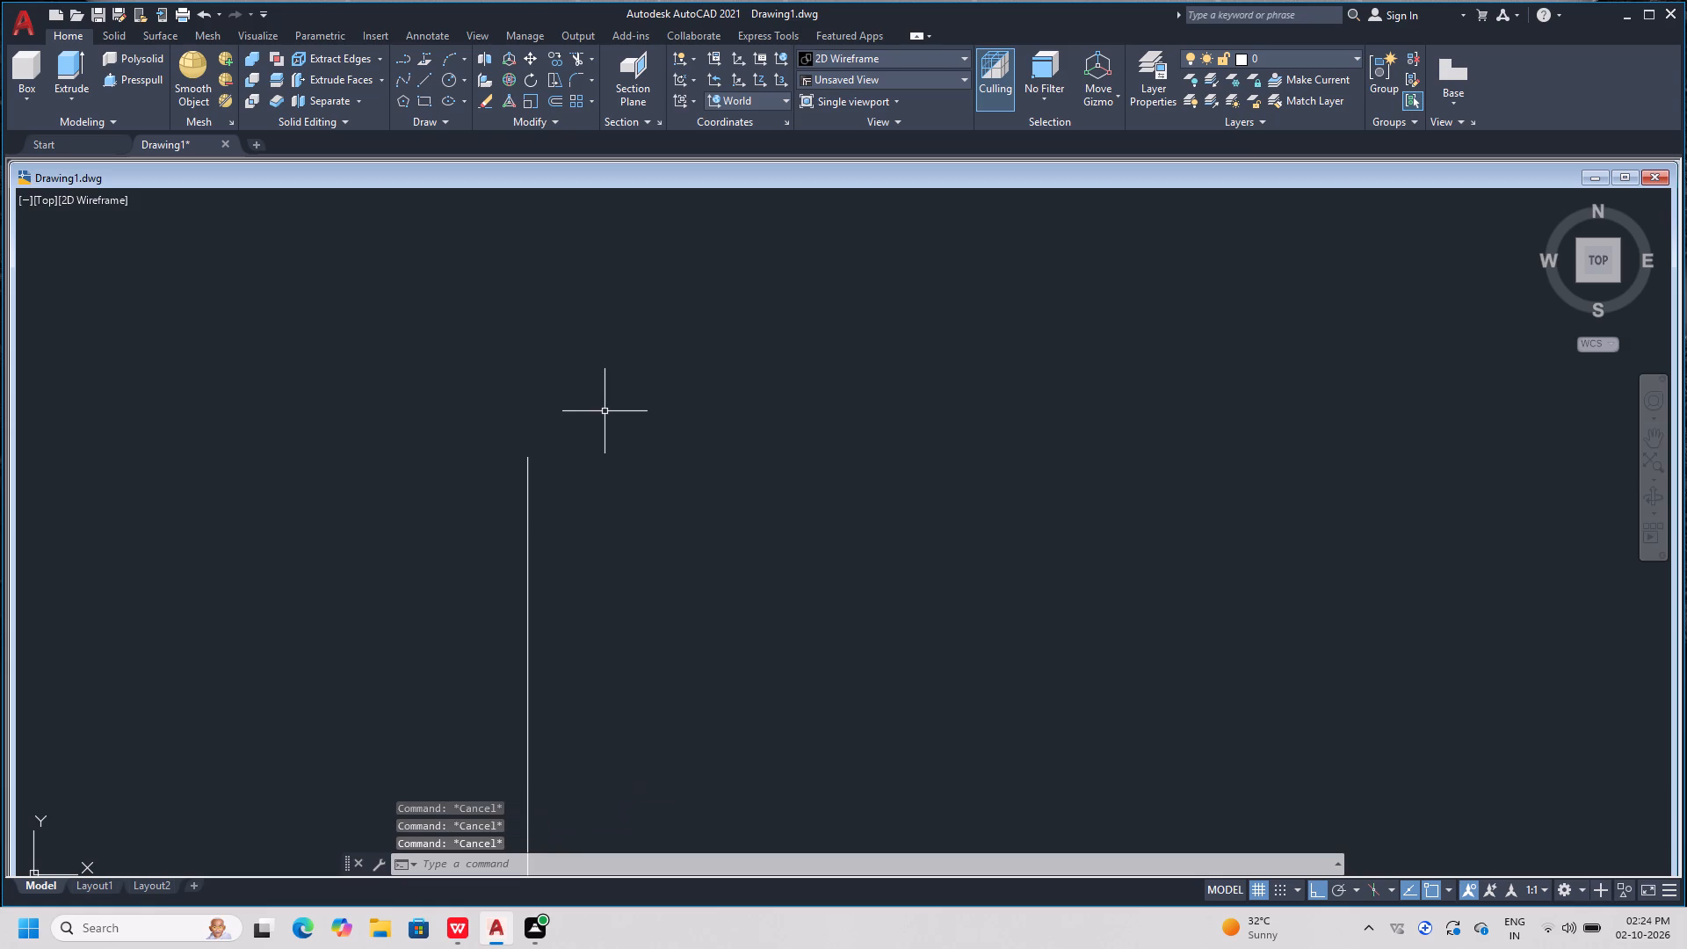
Draw a 0.005-unit vertical line upward from the upper end of the lower left vertical line.
type("l")
key("space")
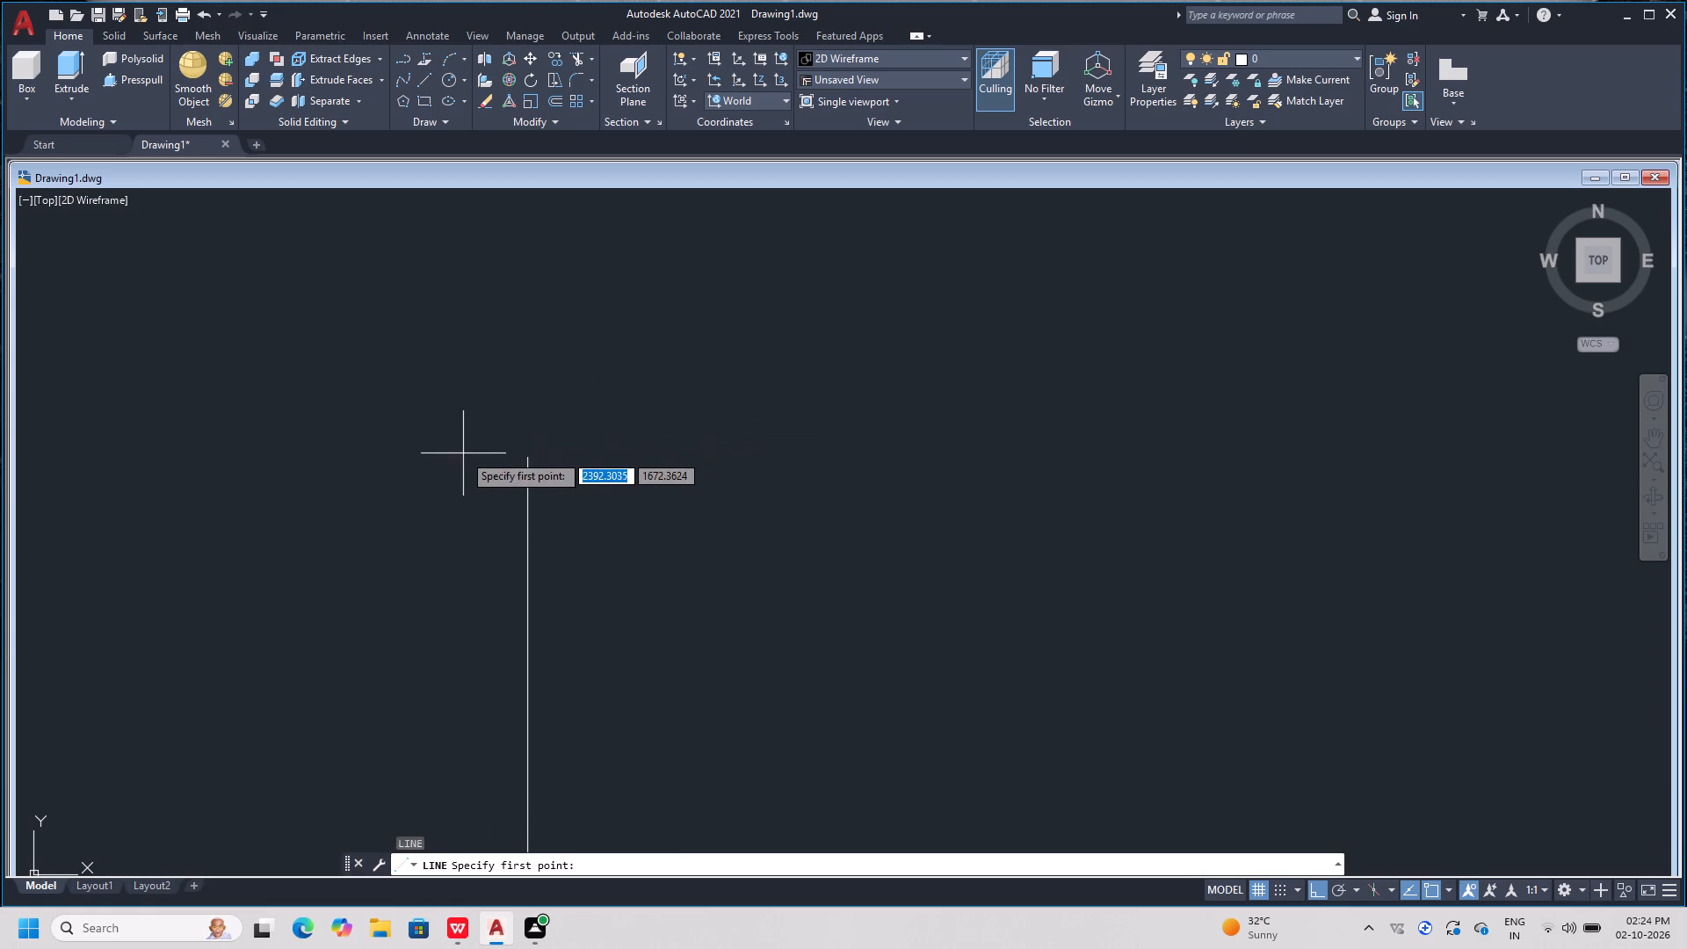
left_click(526, 453)
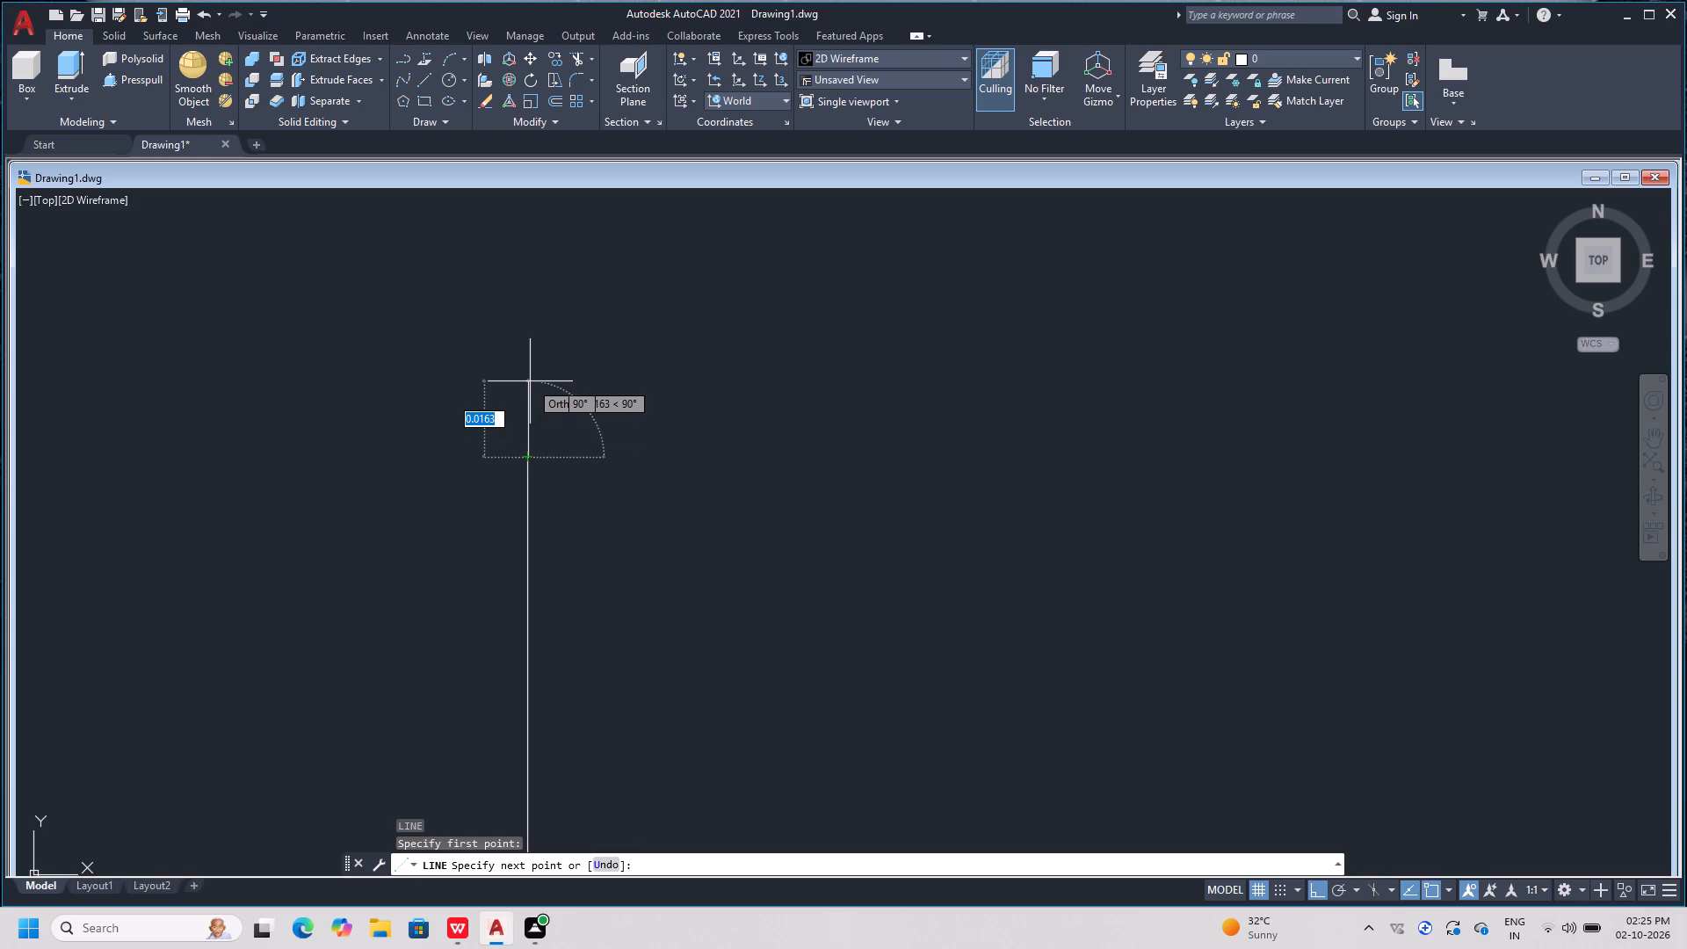
type(".0")
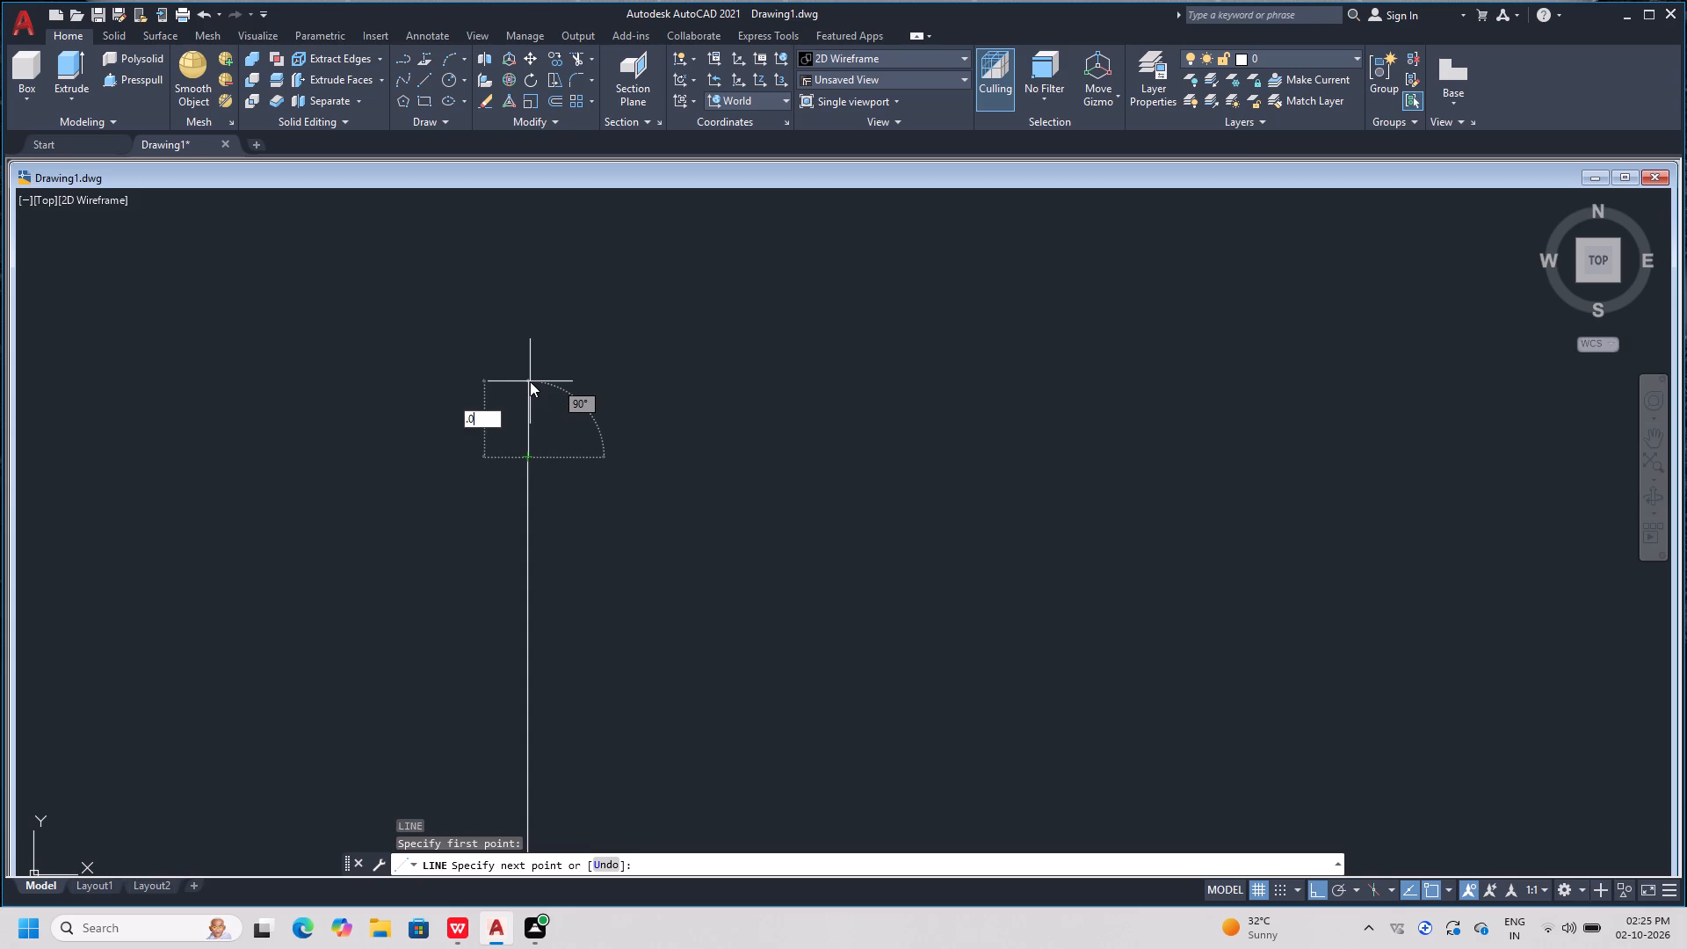
key("0")
key("5")
key("Return")
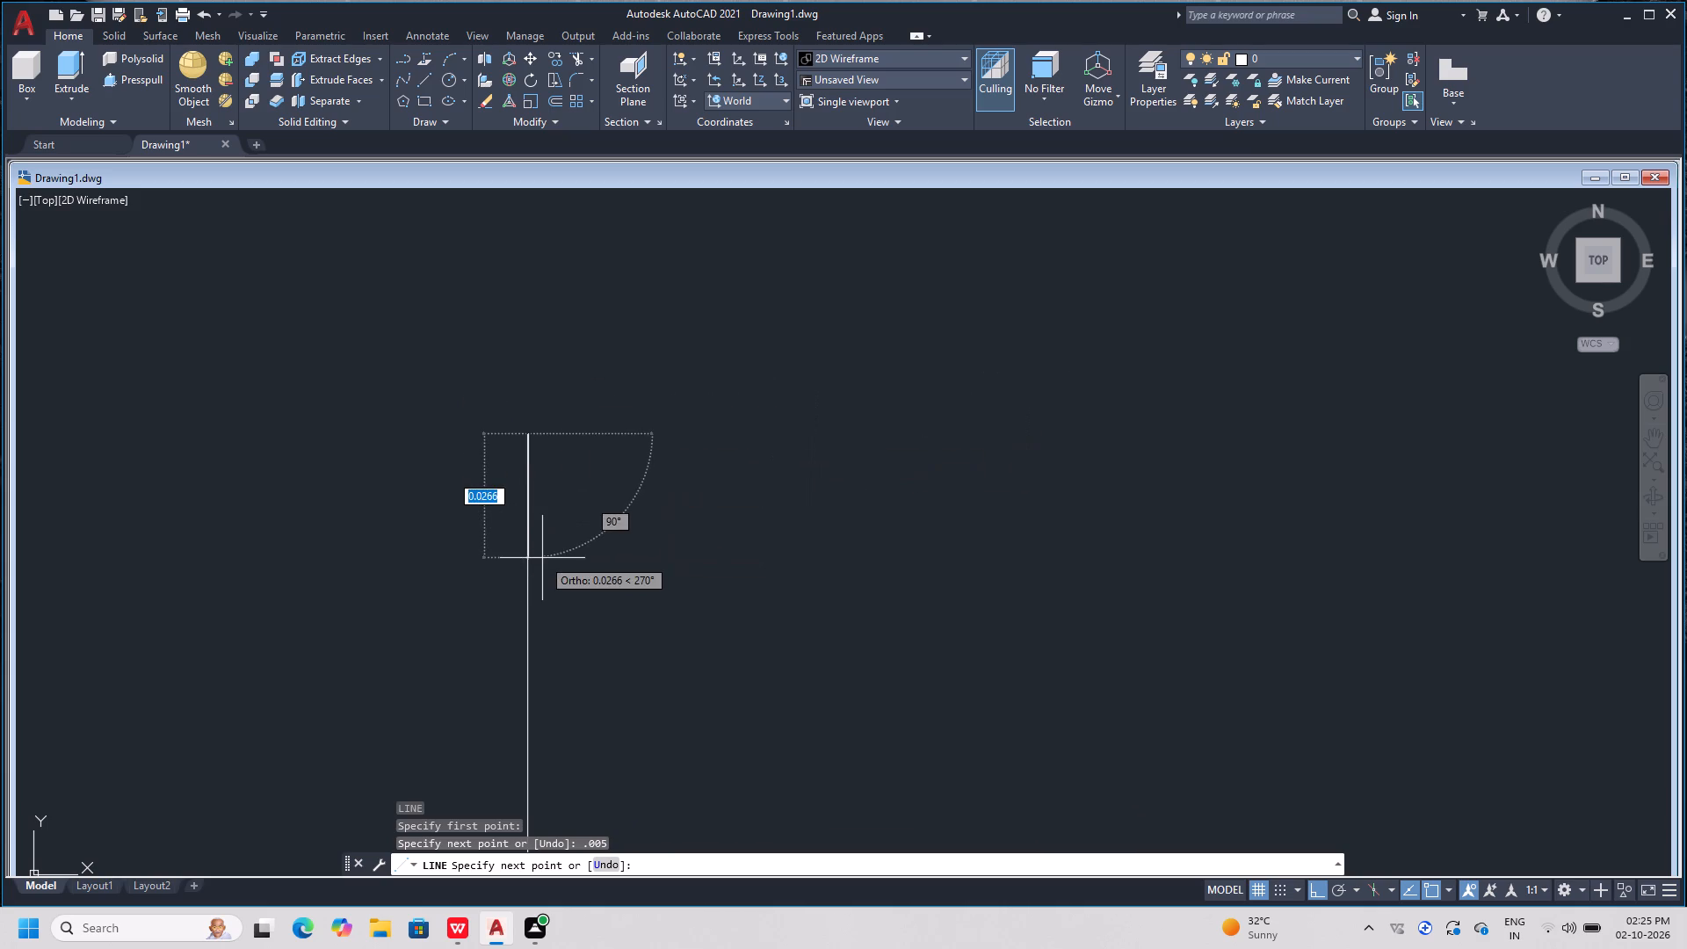
key("Escape")
key("Escape")
key("Escape")
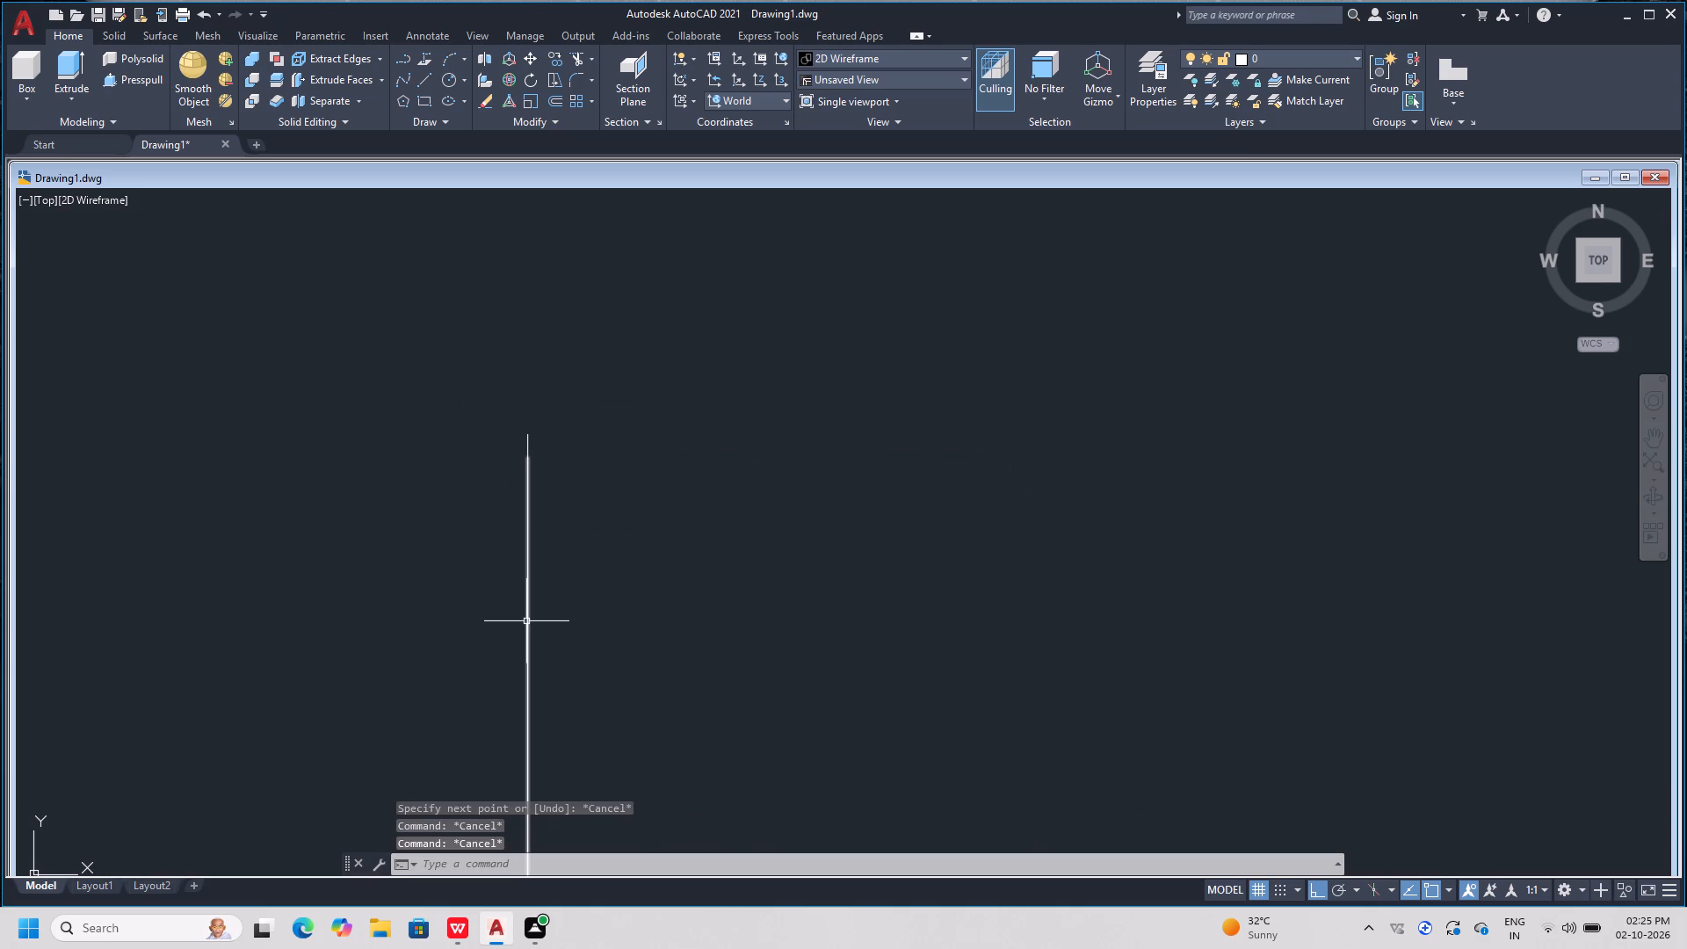
key("Escape")
key("Escape")
key("Escape")
key("Escape")
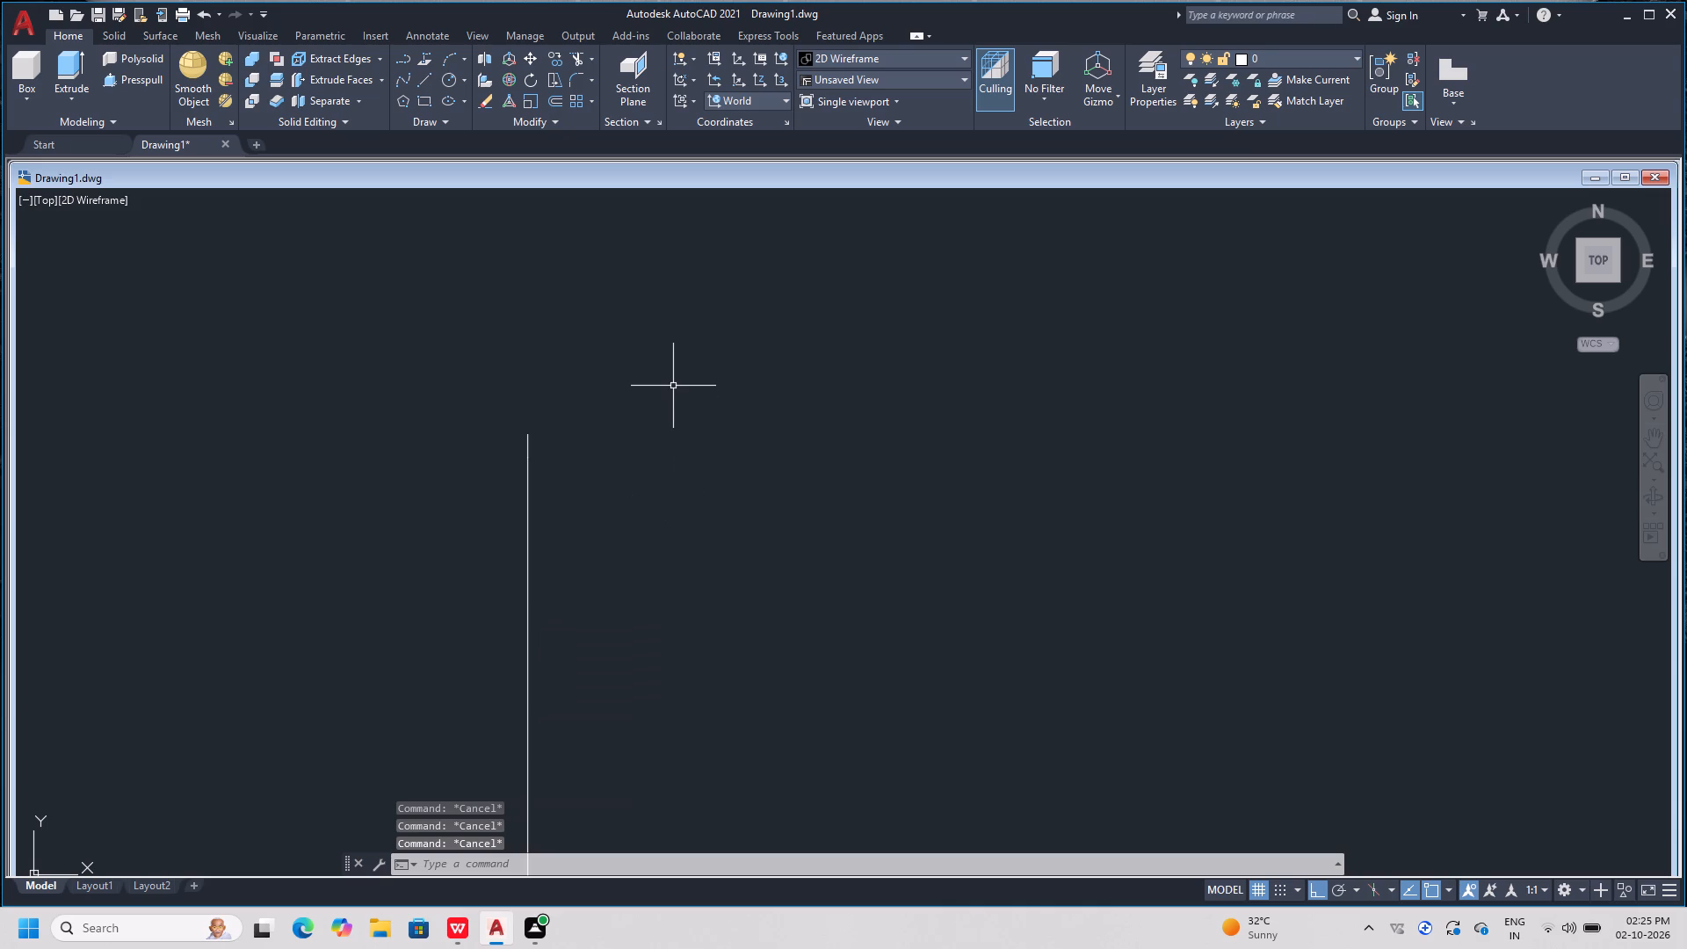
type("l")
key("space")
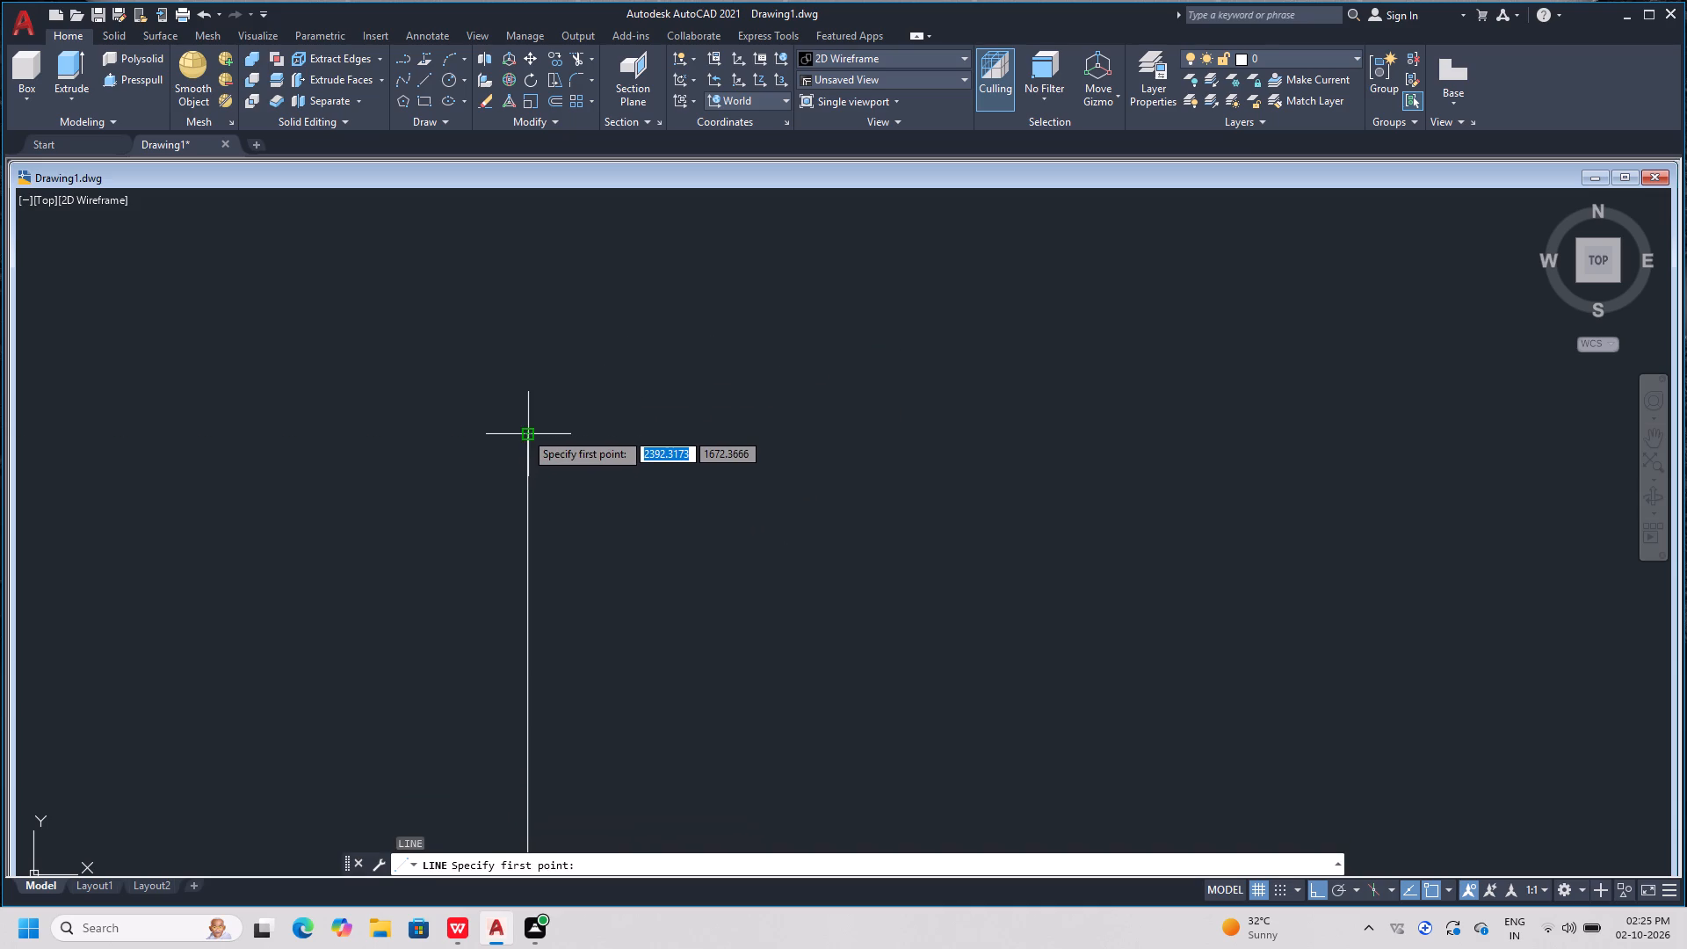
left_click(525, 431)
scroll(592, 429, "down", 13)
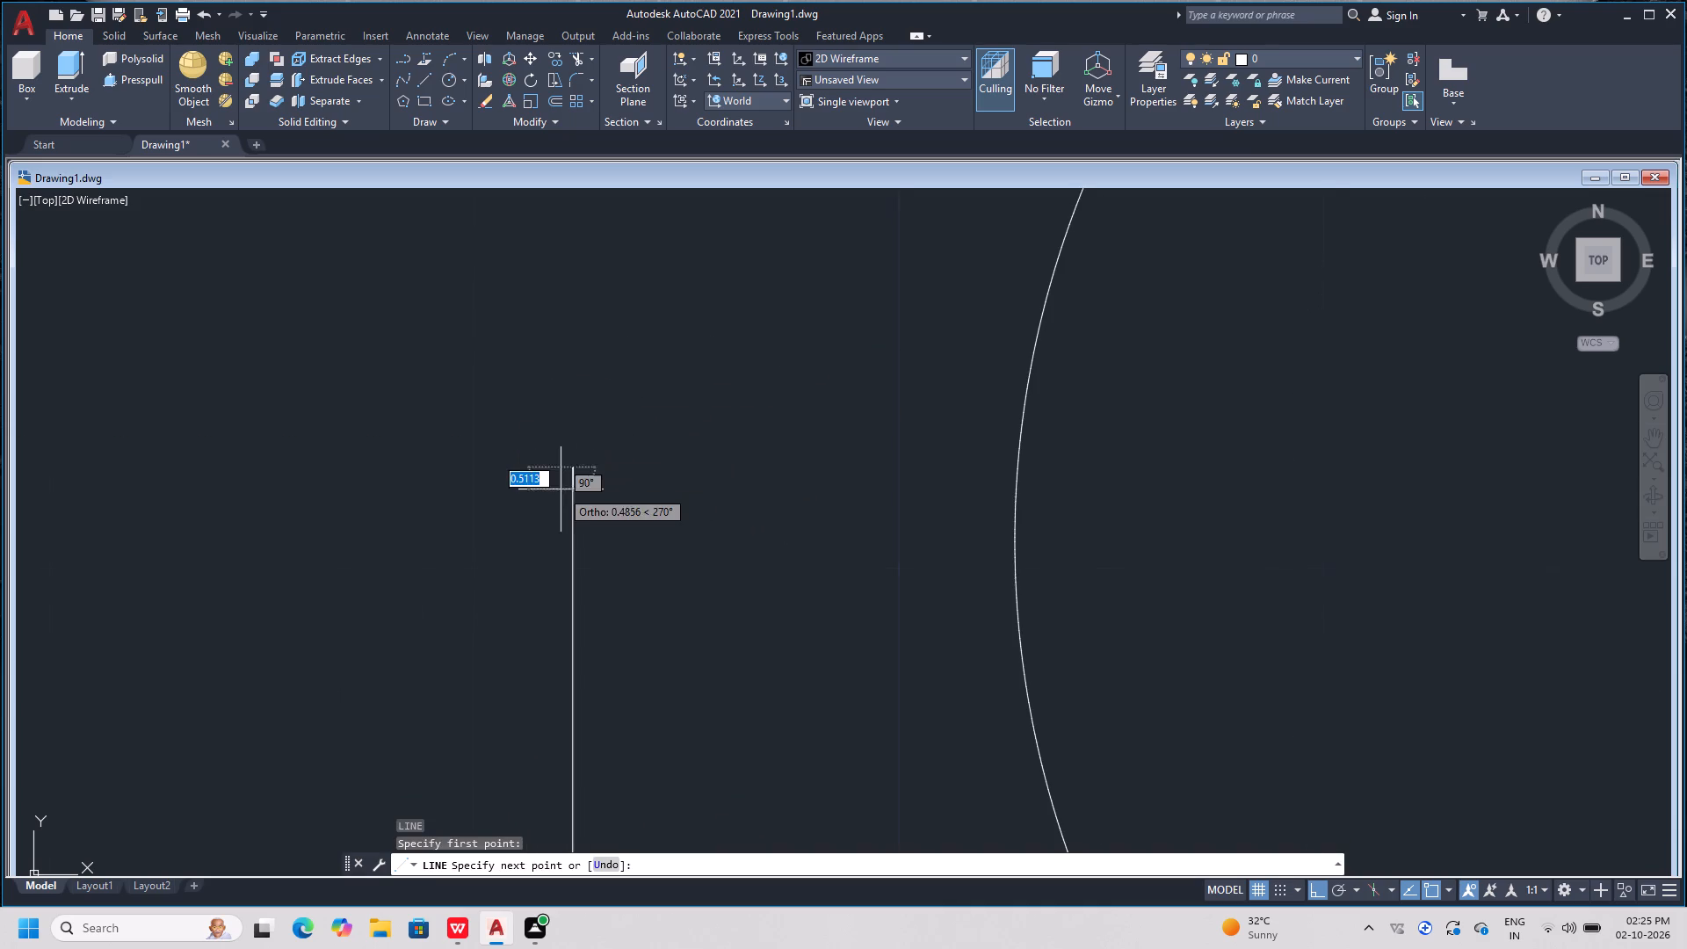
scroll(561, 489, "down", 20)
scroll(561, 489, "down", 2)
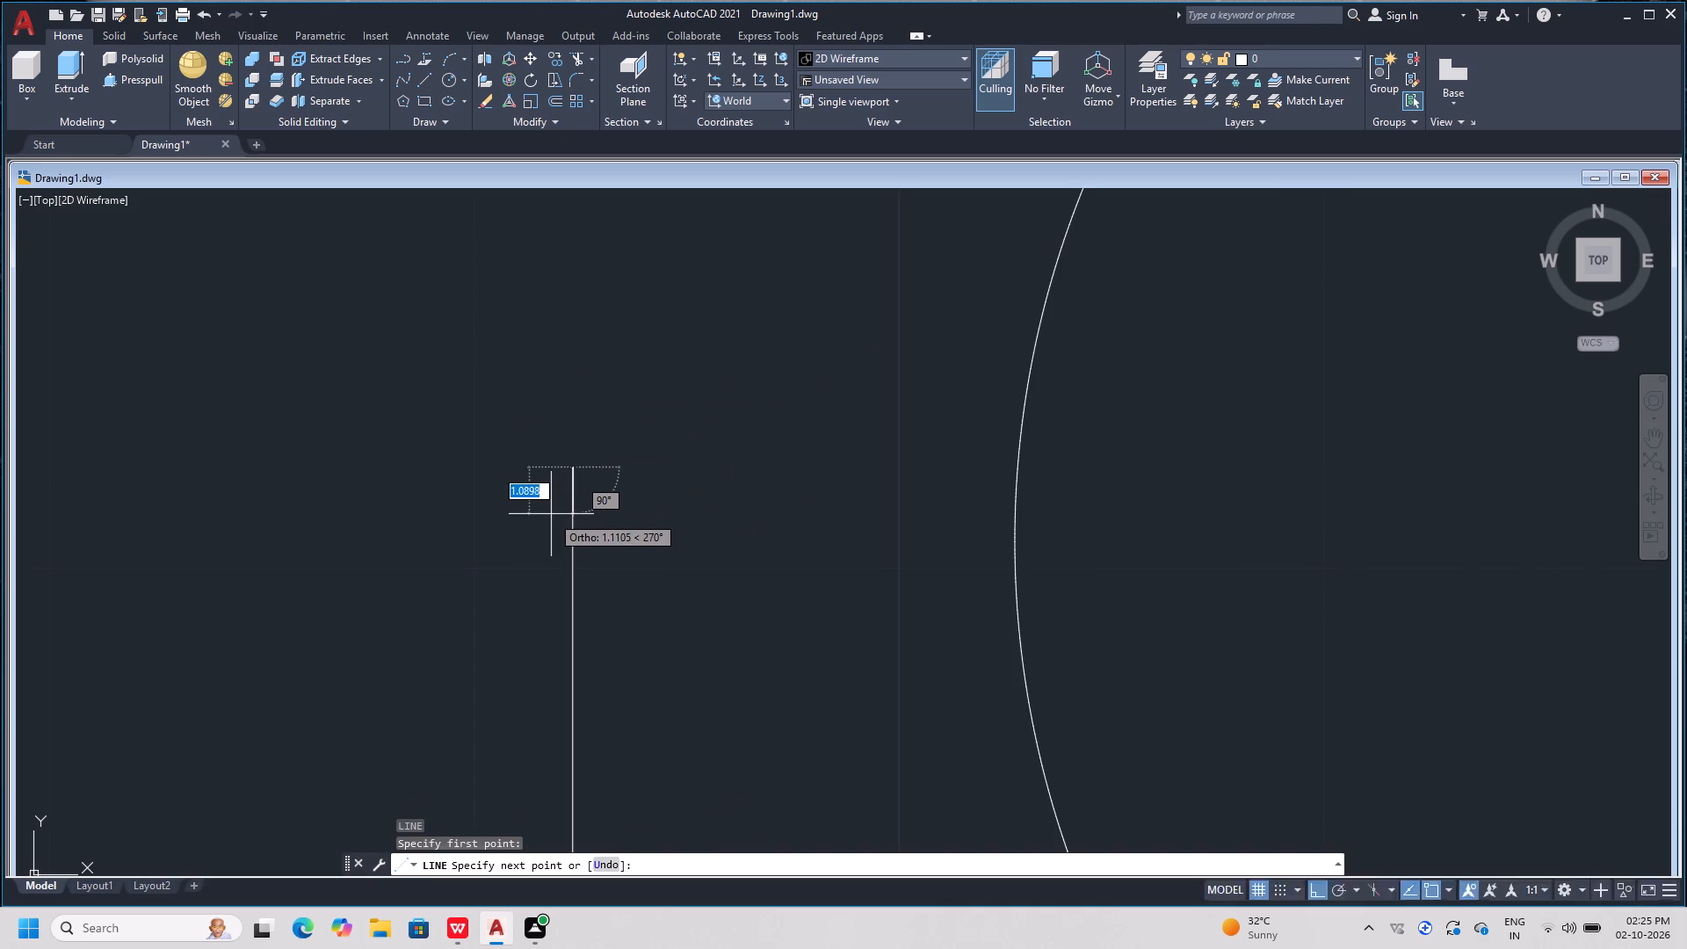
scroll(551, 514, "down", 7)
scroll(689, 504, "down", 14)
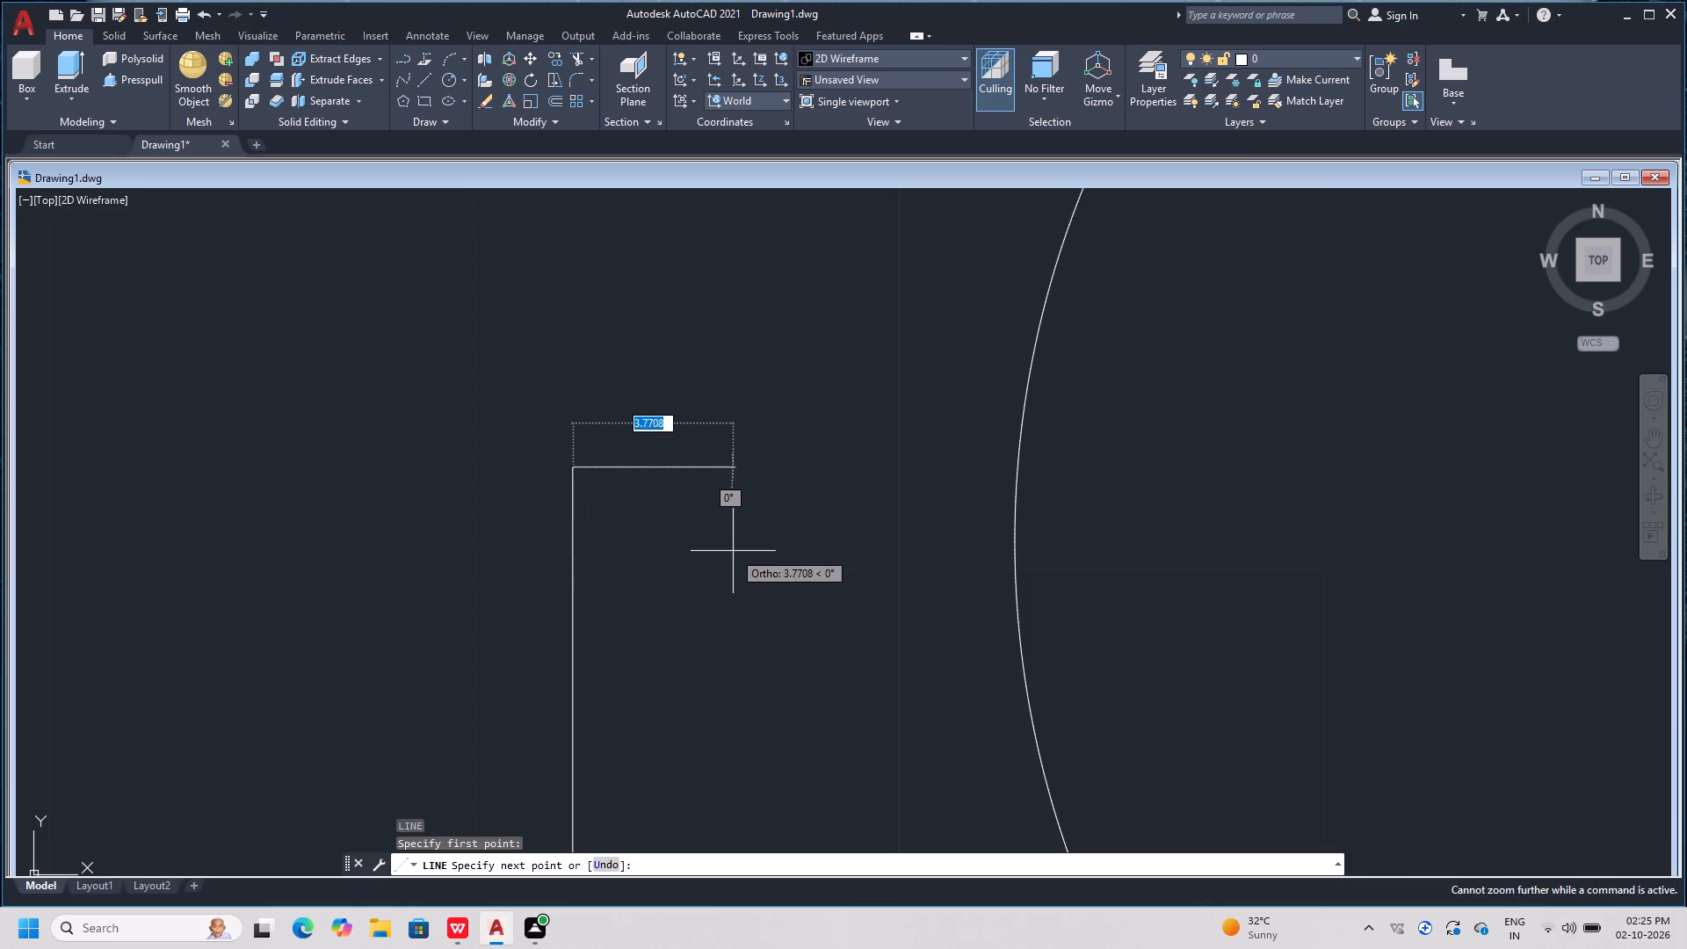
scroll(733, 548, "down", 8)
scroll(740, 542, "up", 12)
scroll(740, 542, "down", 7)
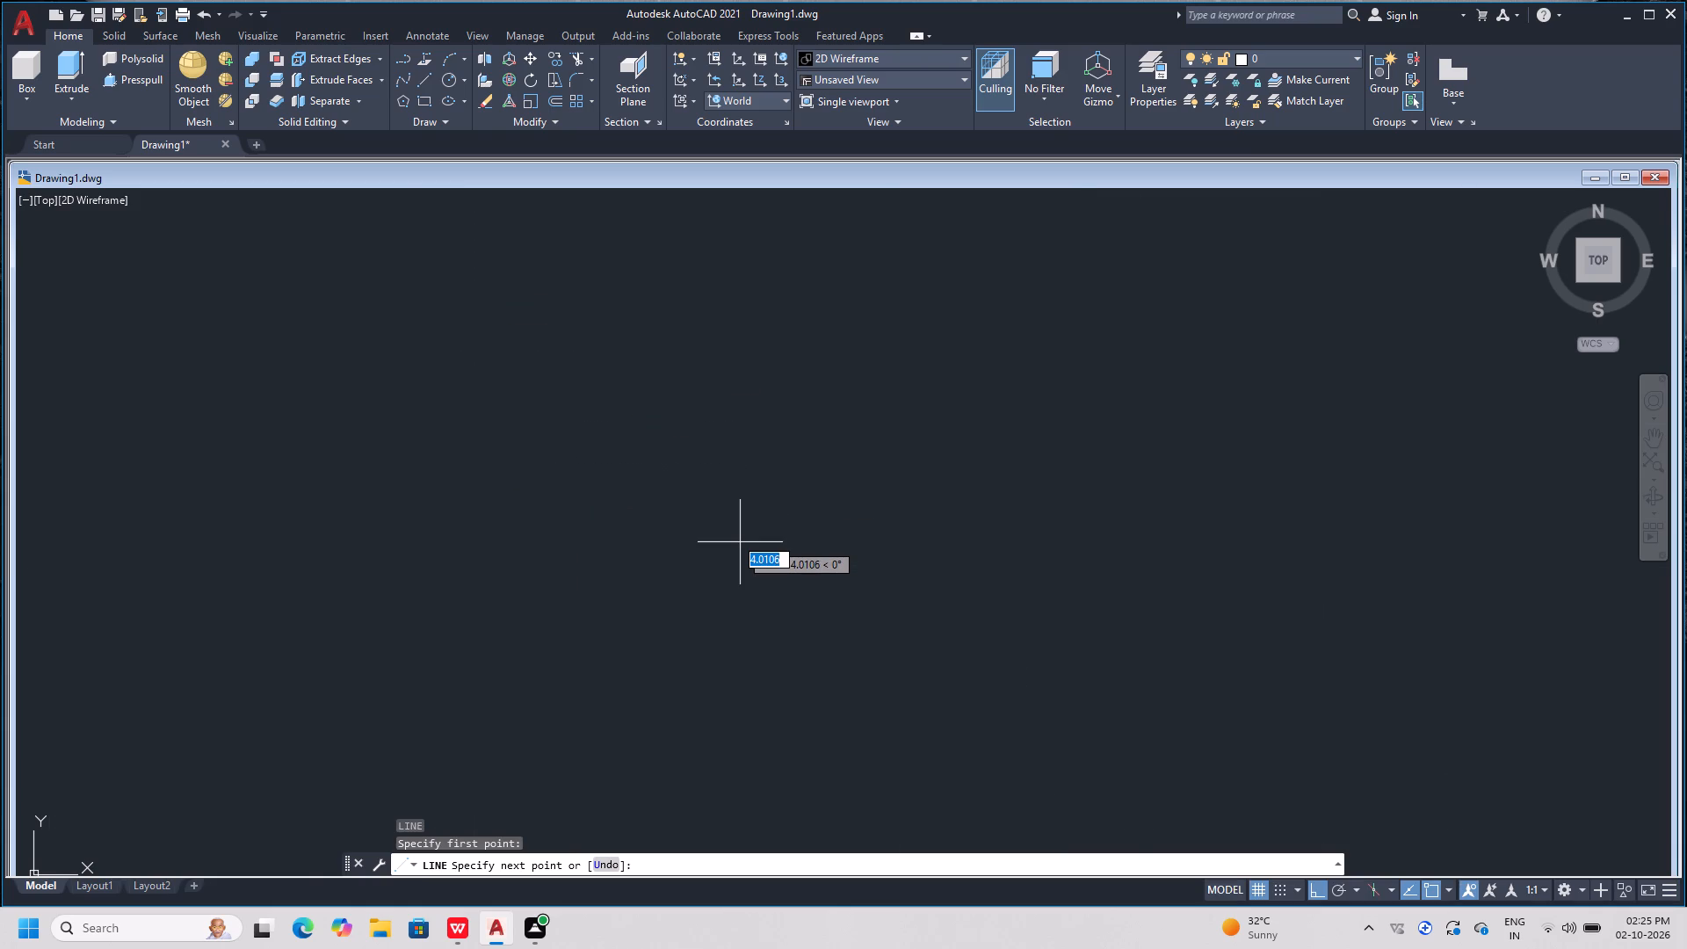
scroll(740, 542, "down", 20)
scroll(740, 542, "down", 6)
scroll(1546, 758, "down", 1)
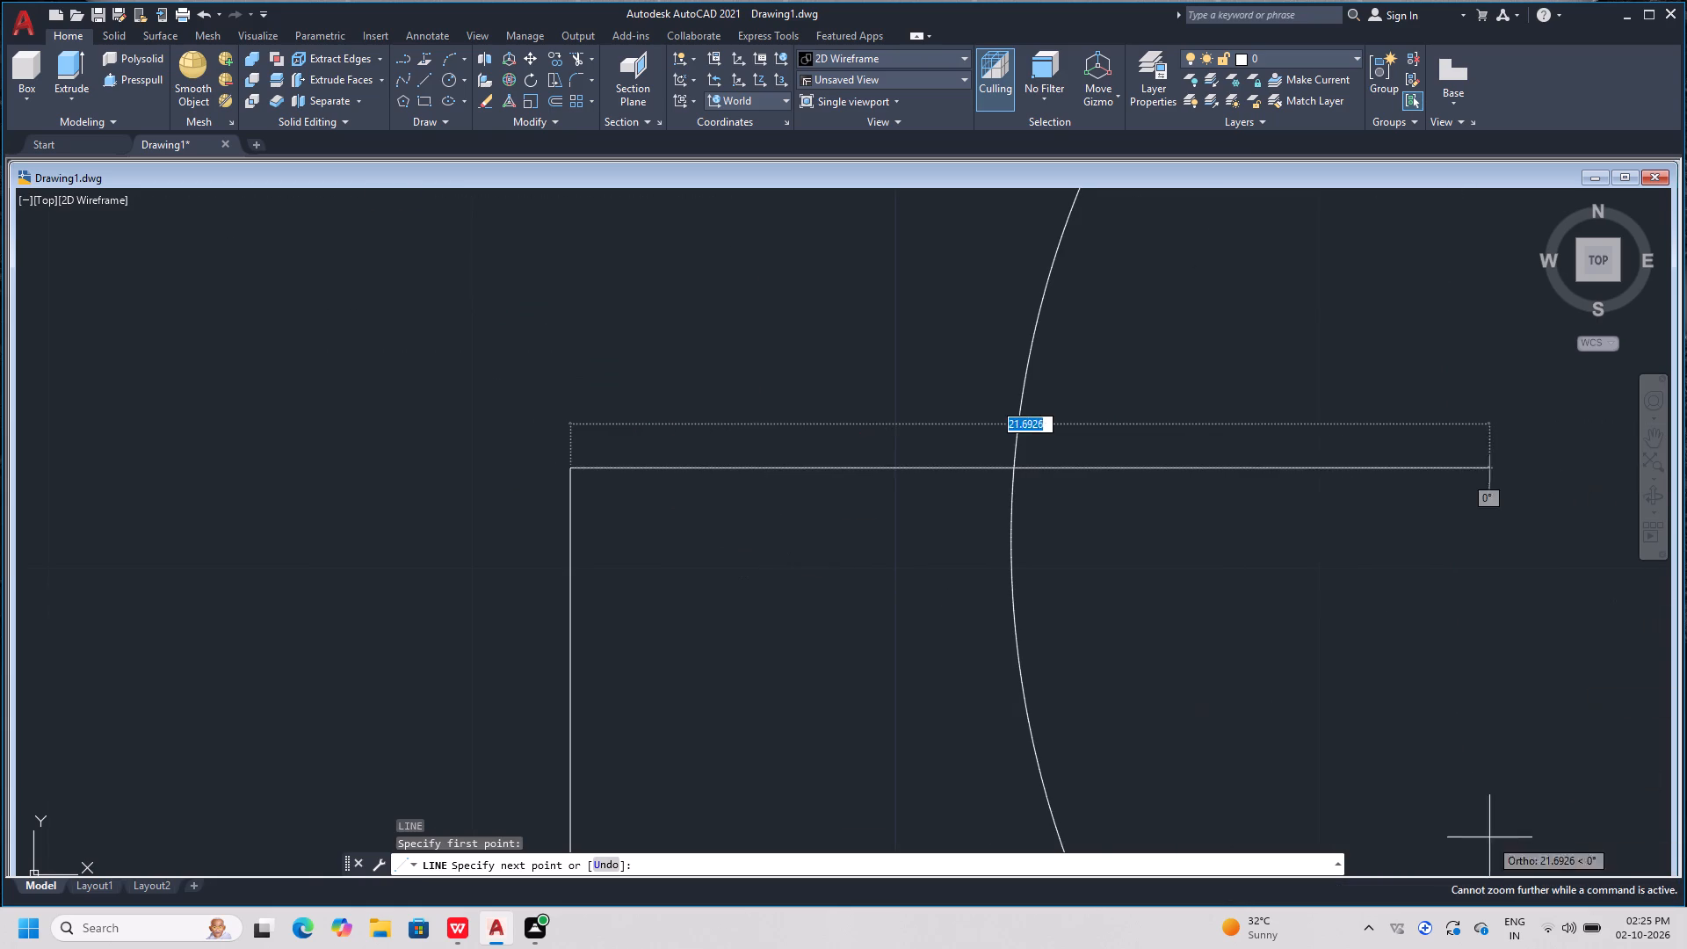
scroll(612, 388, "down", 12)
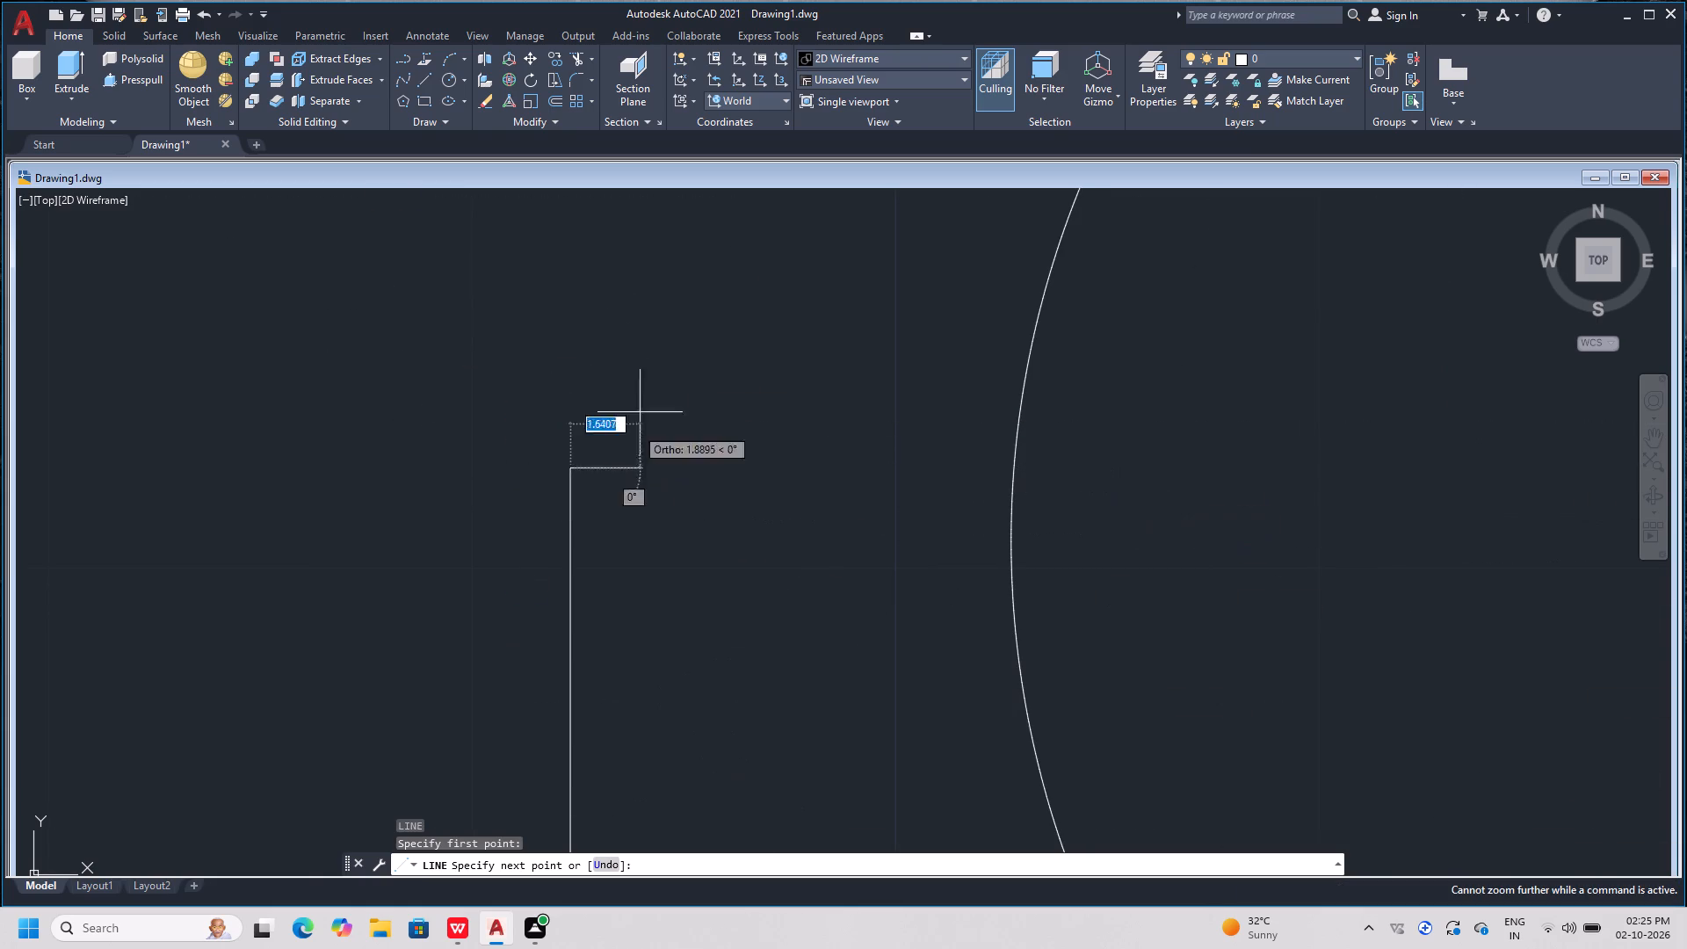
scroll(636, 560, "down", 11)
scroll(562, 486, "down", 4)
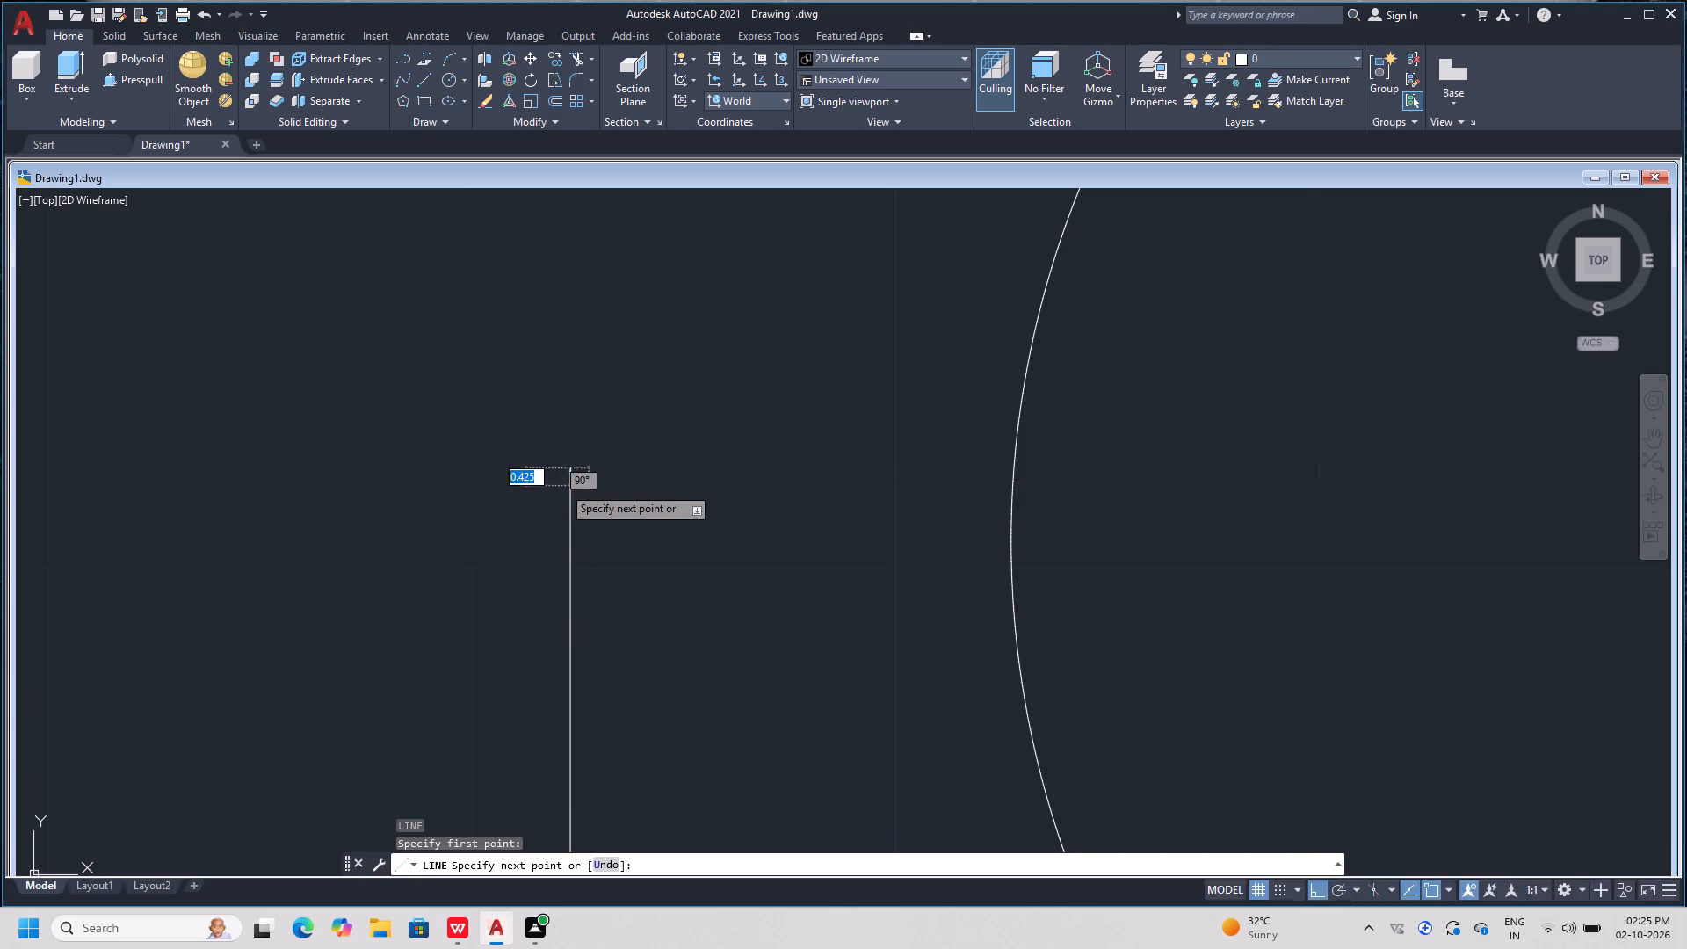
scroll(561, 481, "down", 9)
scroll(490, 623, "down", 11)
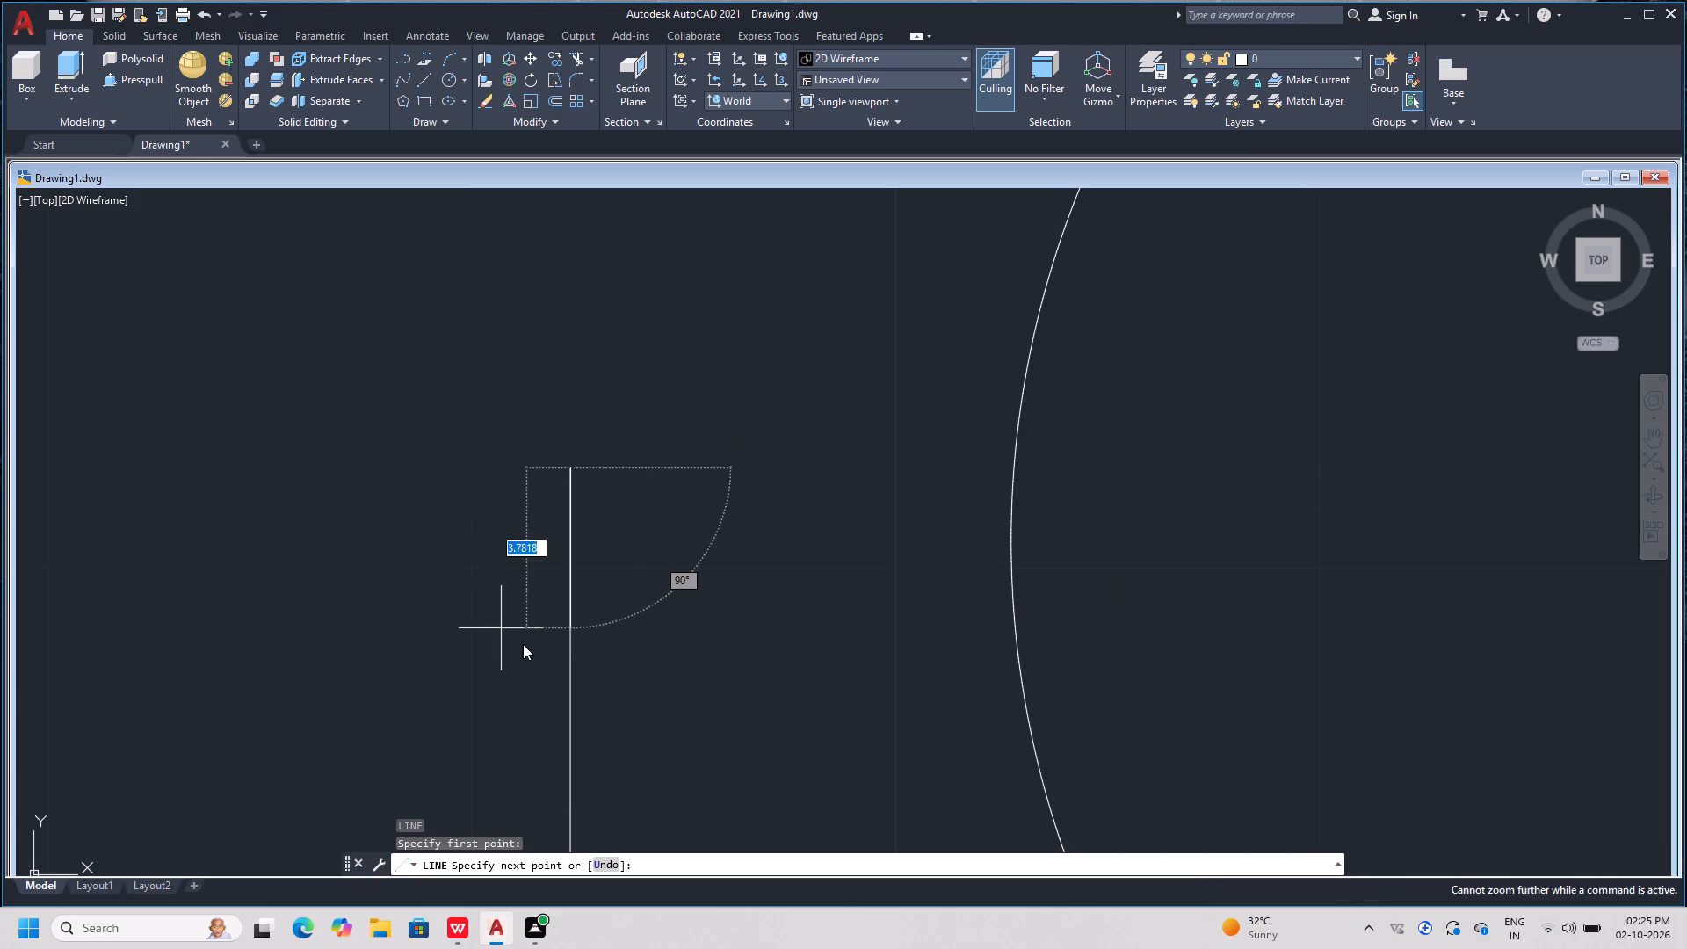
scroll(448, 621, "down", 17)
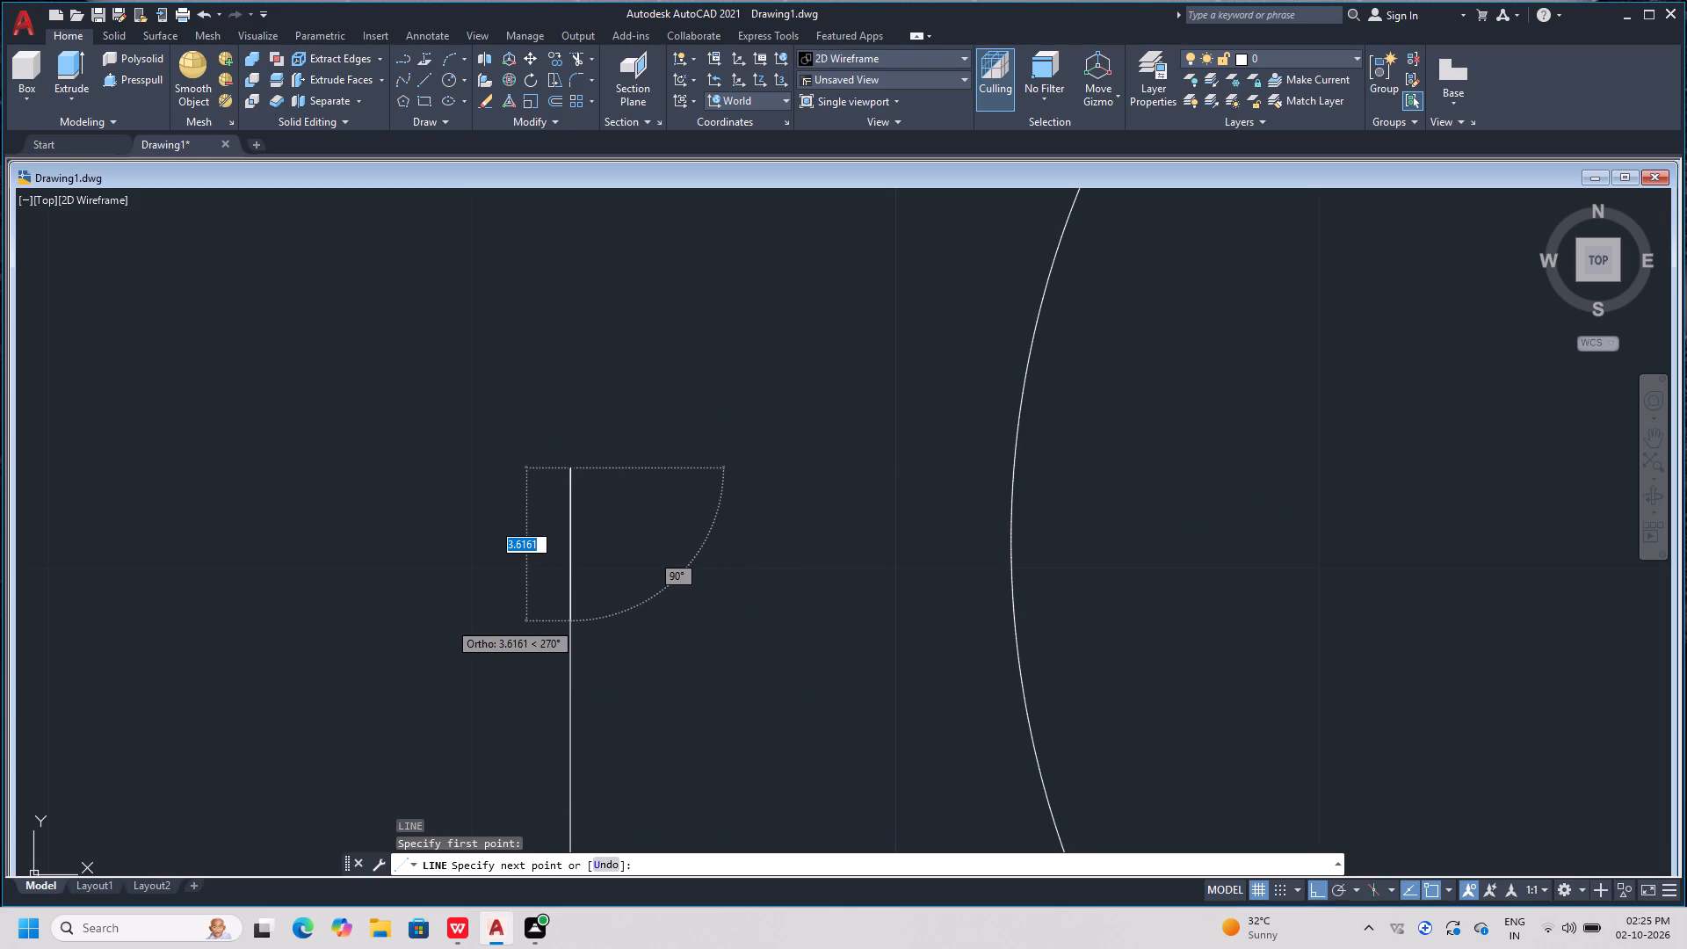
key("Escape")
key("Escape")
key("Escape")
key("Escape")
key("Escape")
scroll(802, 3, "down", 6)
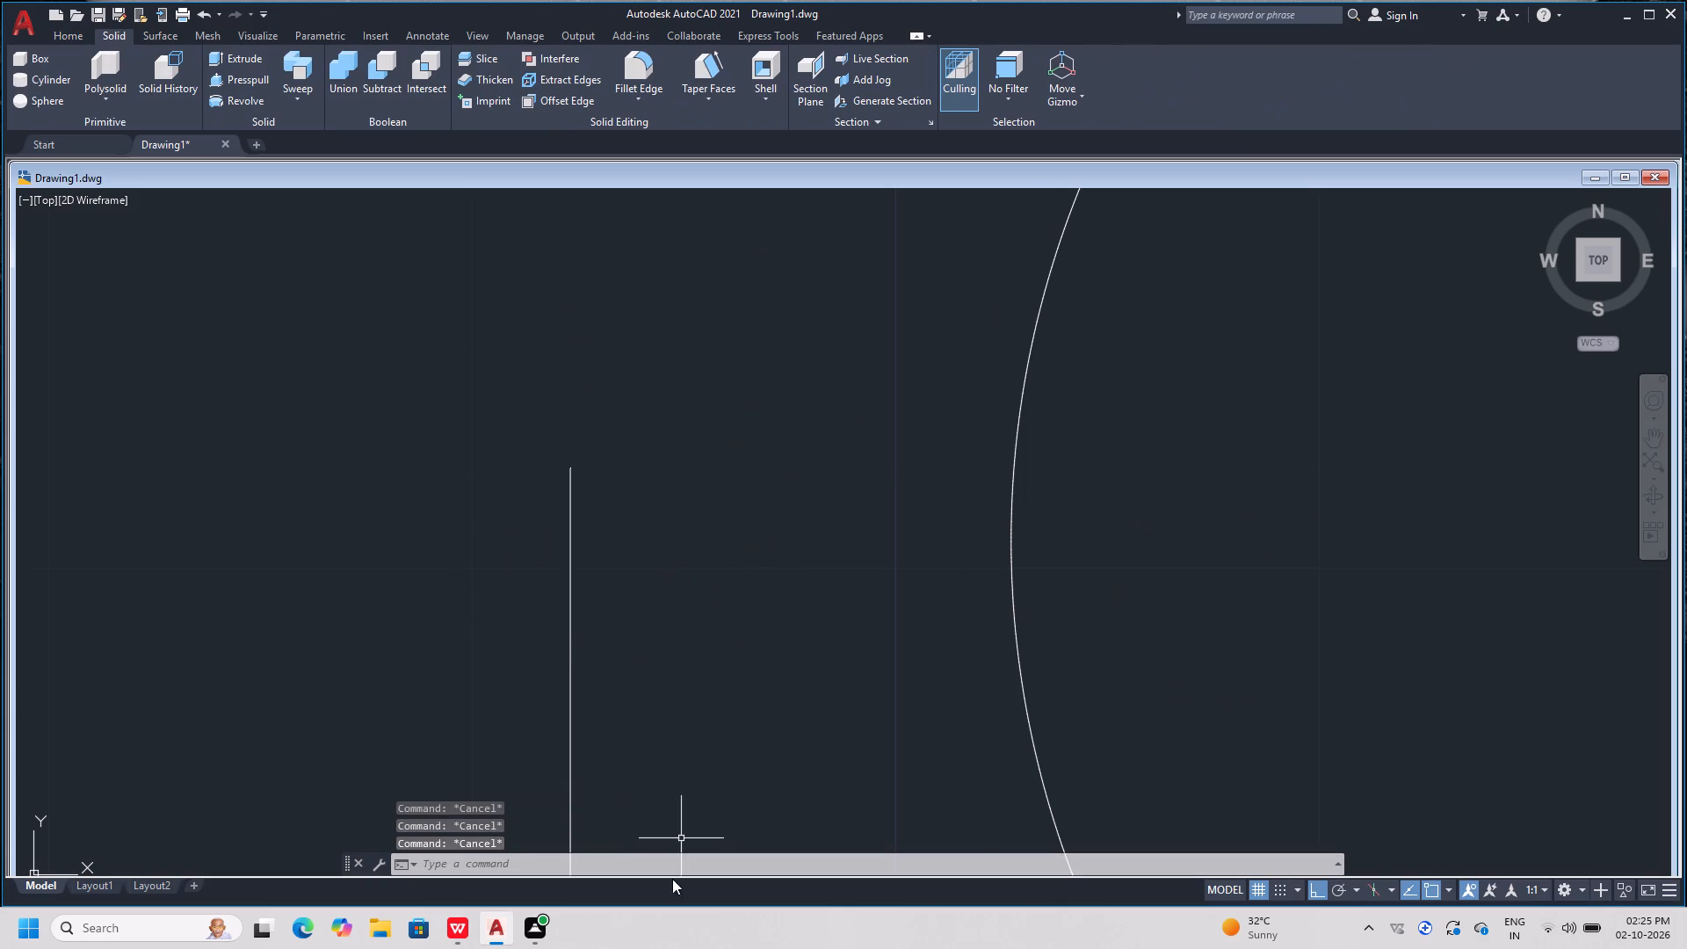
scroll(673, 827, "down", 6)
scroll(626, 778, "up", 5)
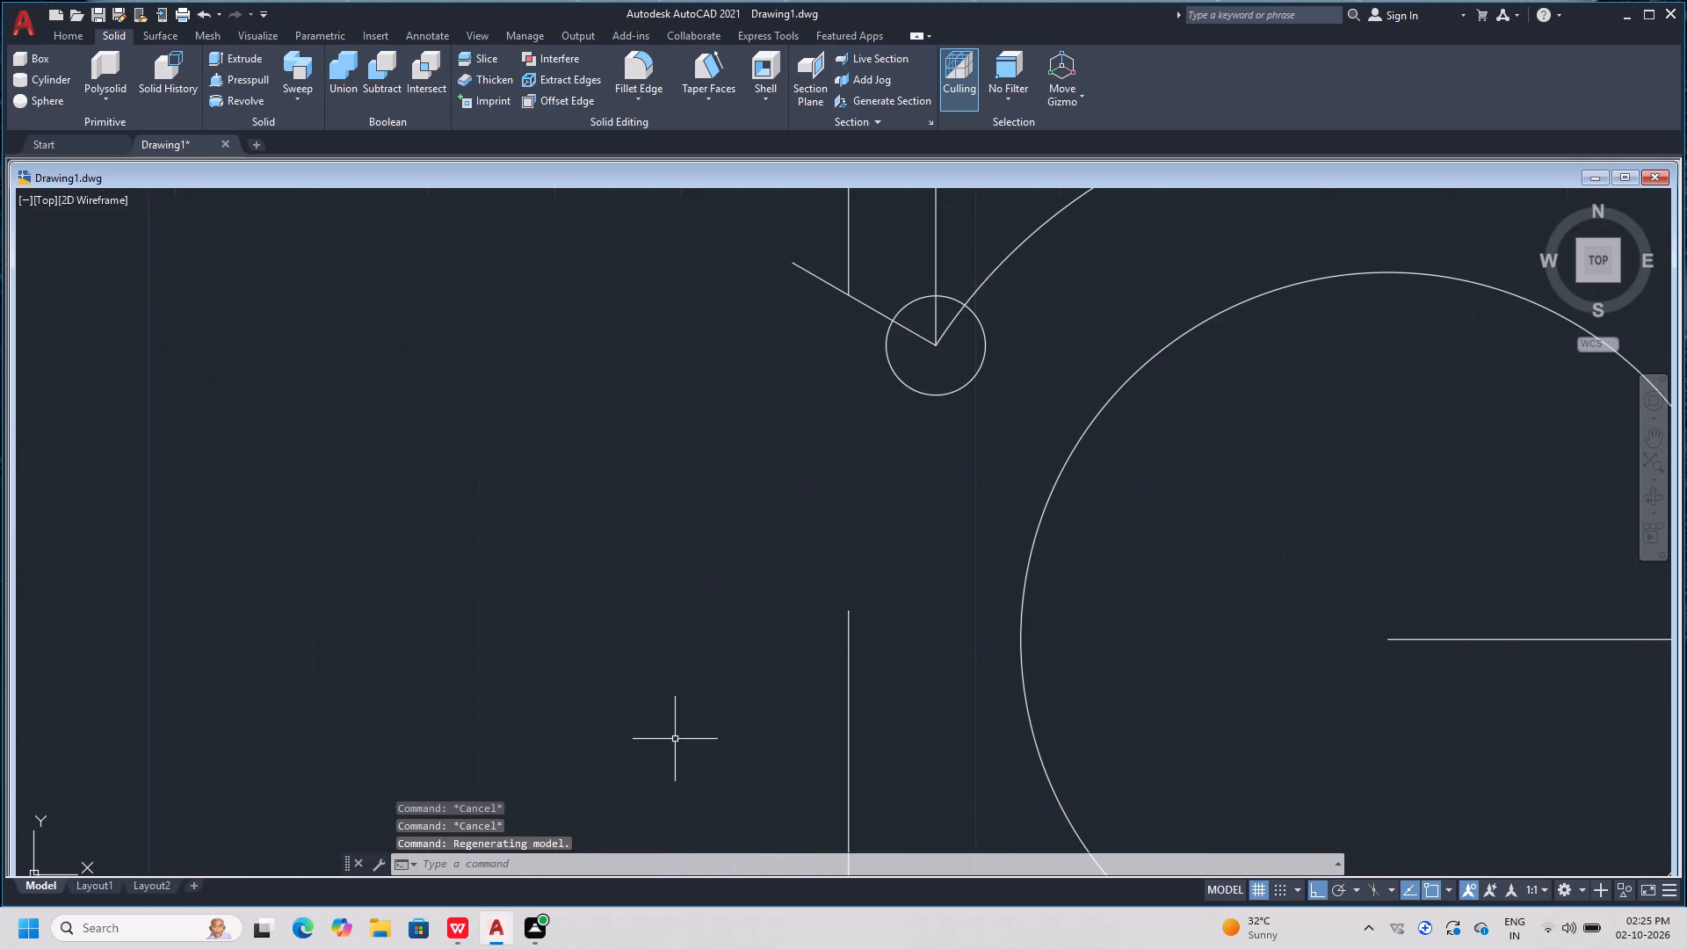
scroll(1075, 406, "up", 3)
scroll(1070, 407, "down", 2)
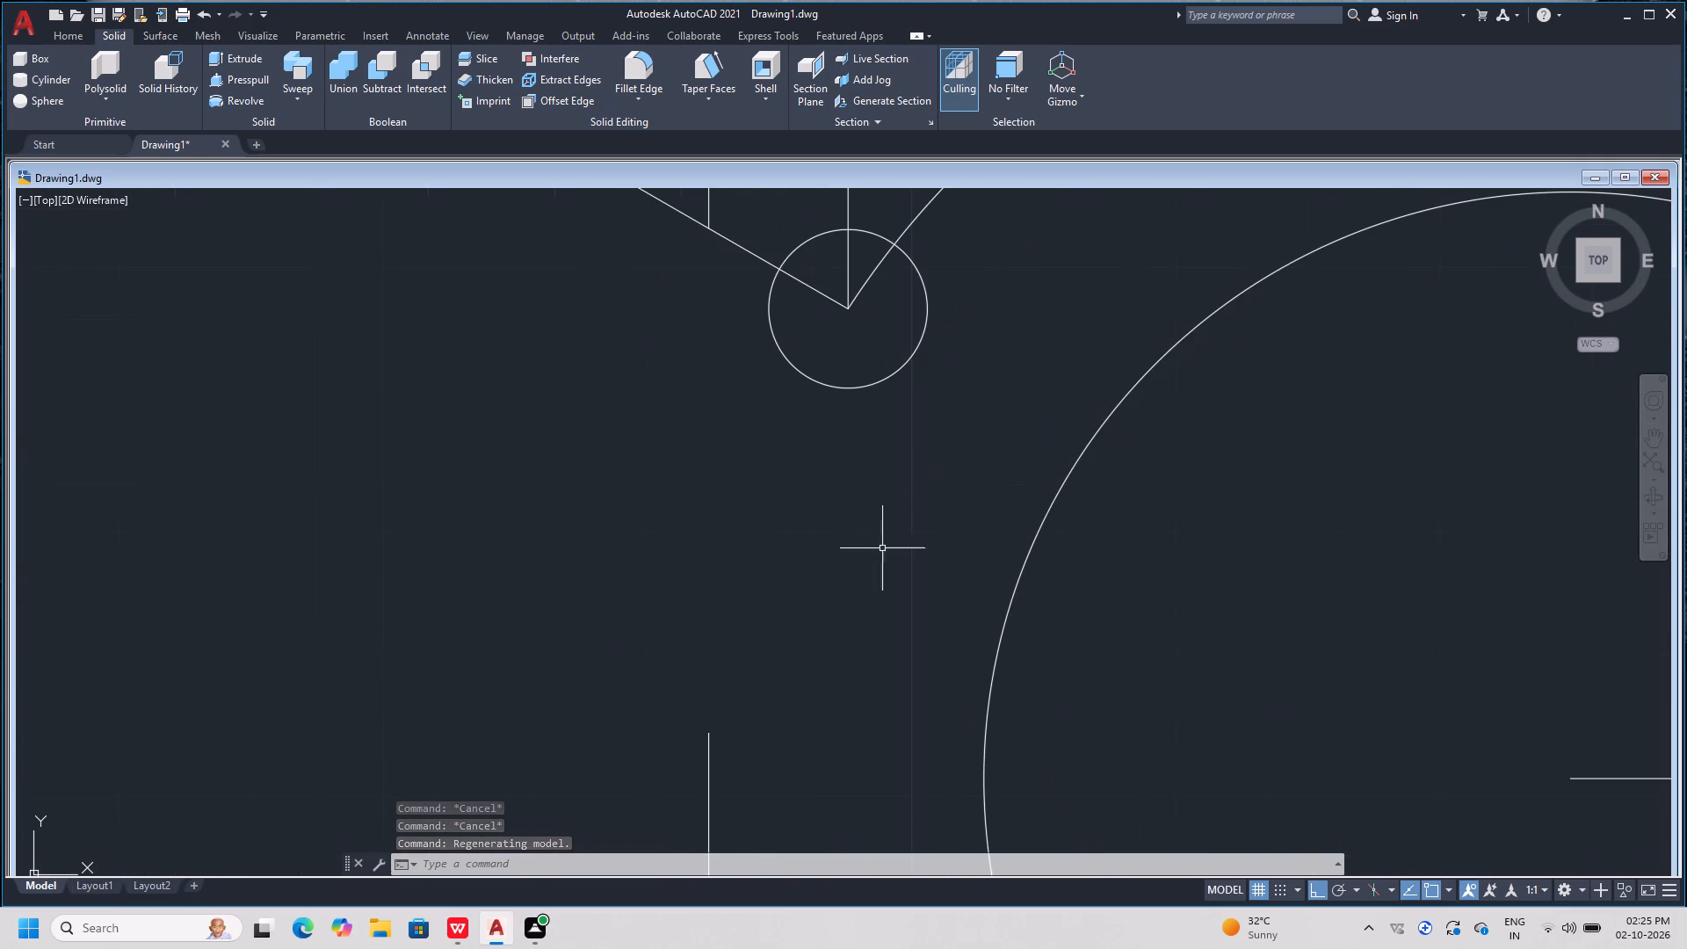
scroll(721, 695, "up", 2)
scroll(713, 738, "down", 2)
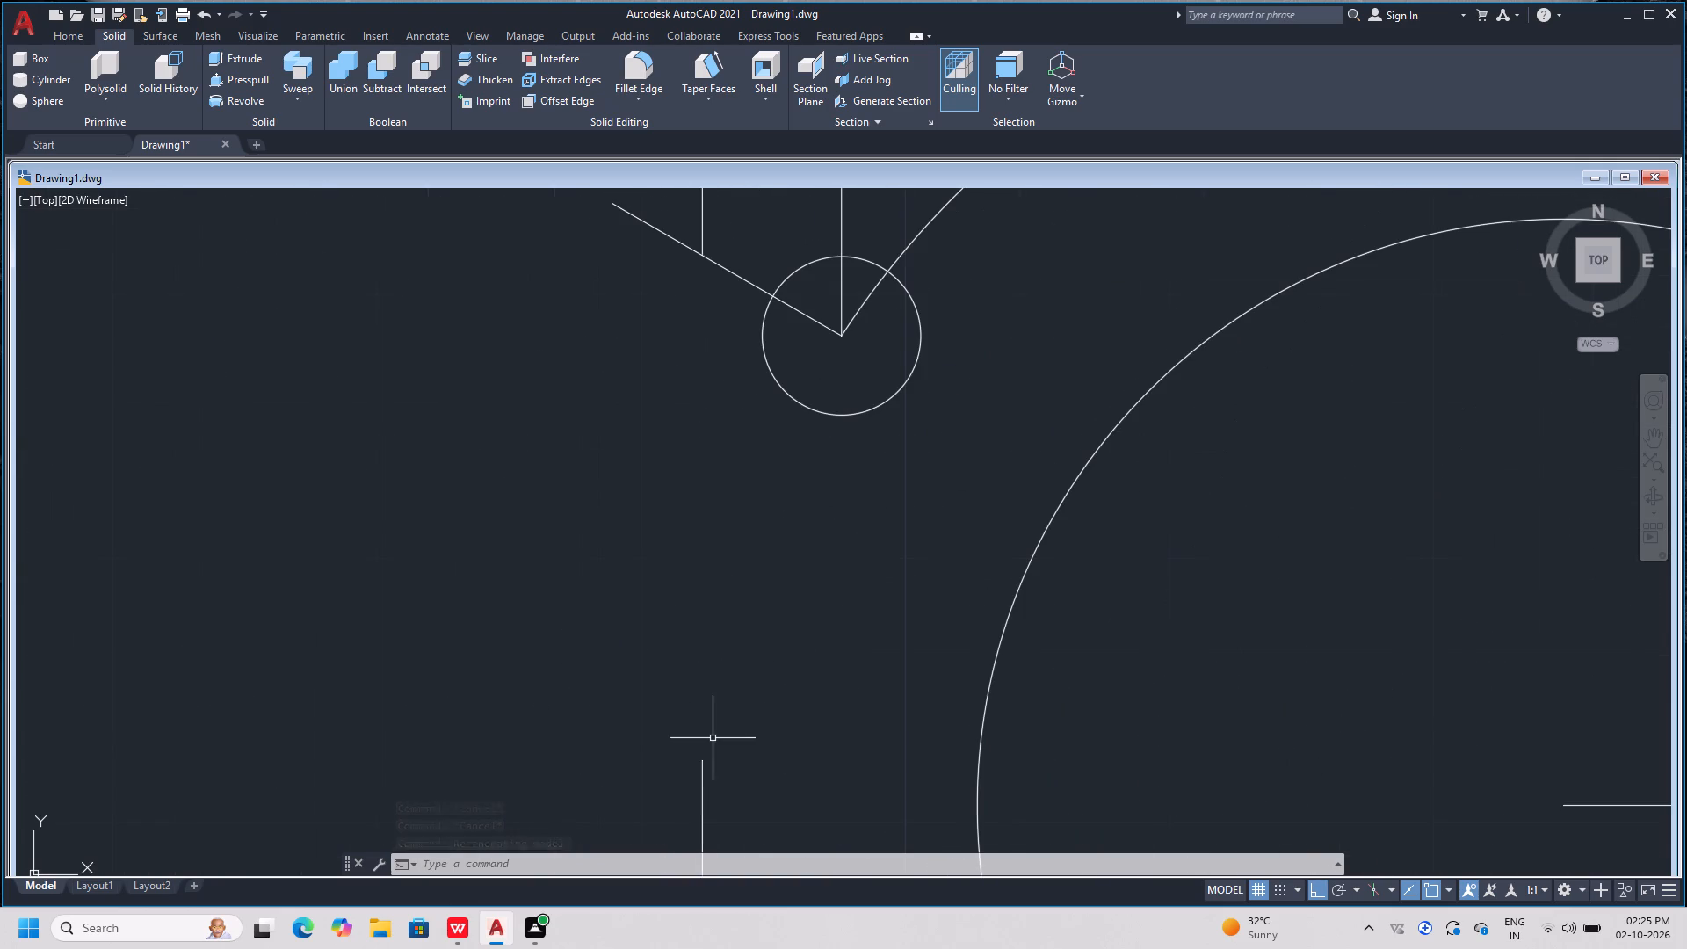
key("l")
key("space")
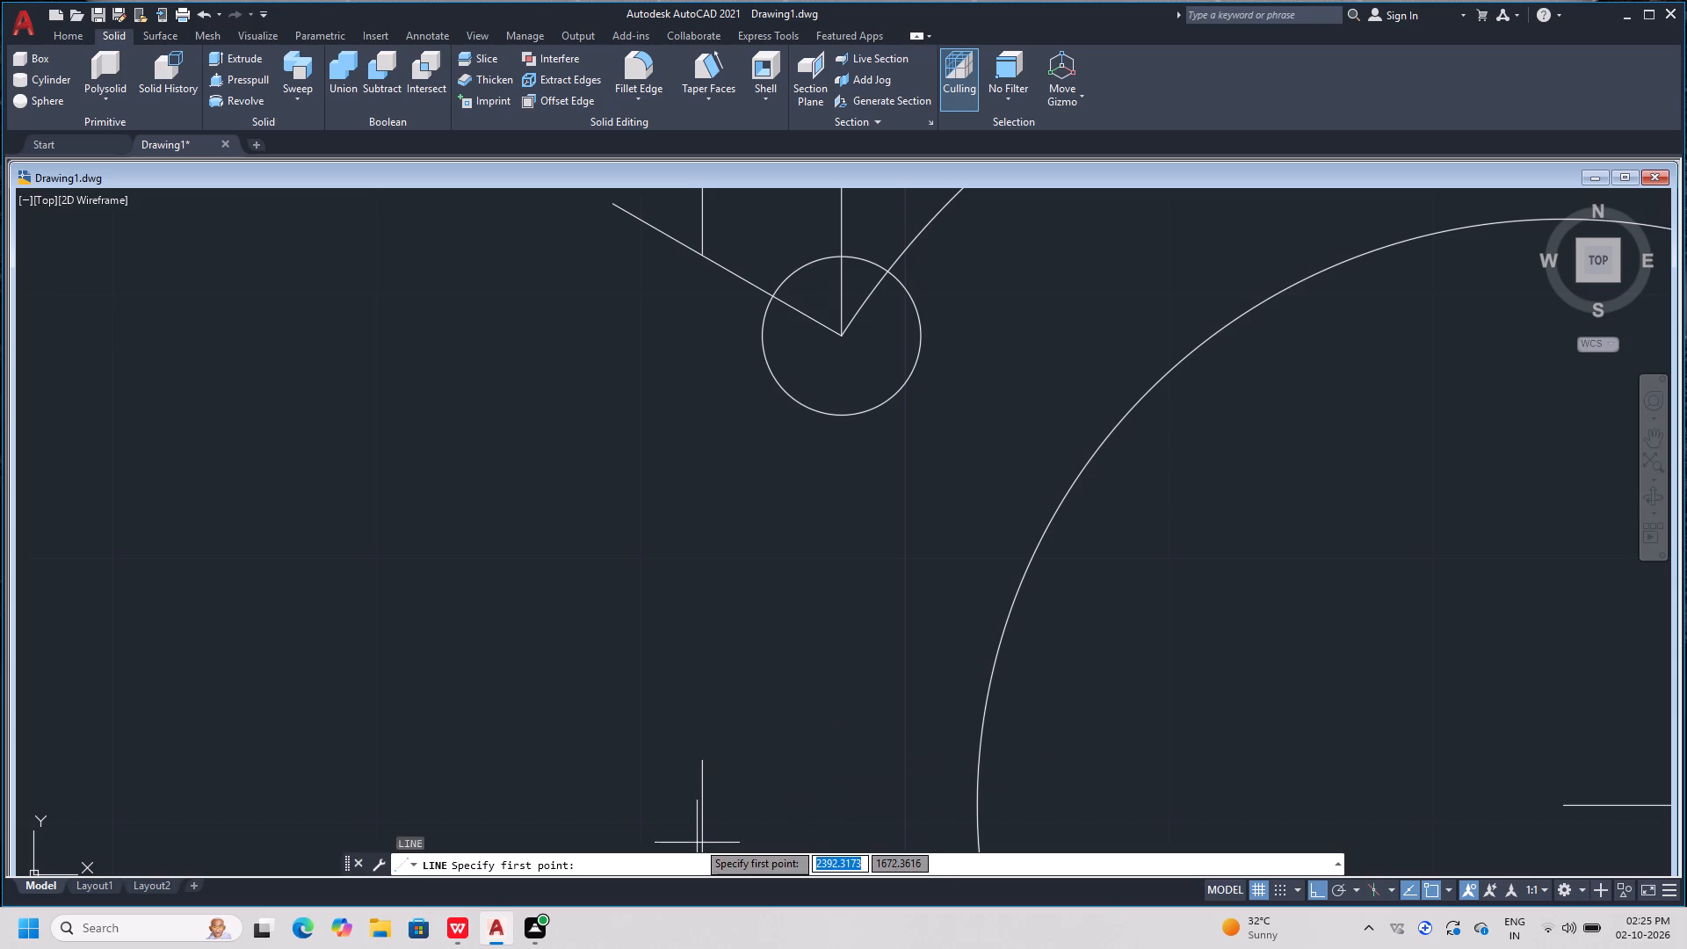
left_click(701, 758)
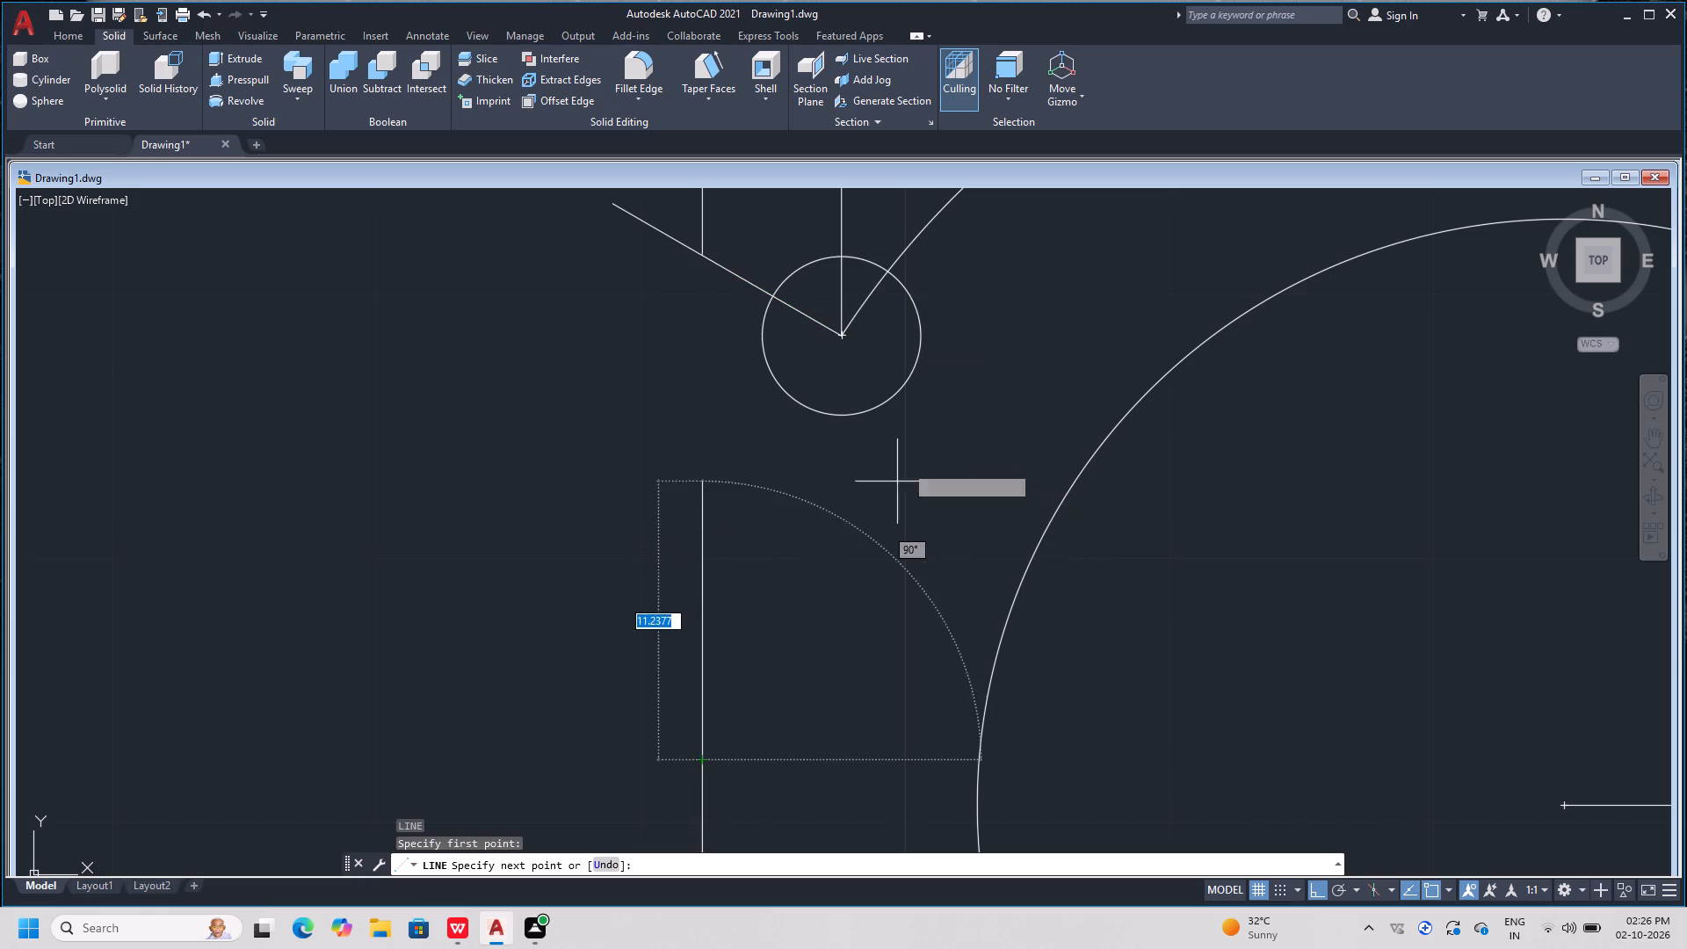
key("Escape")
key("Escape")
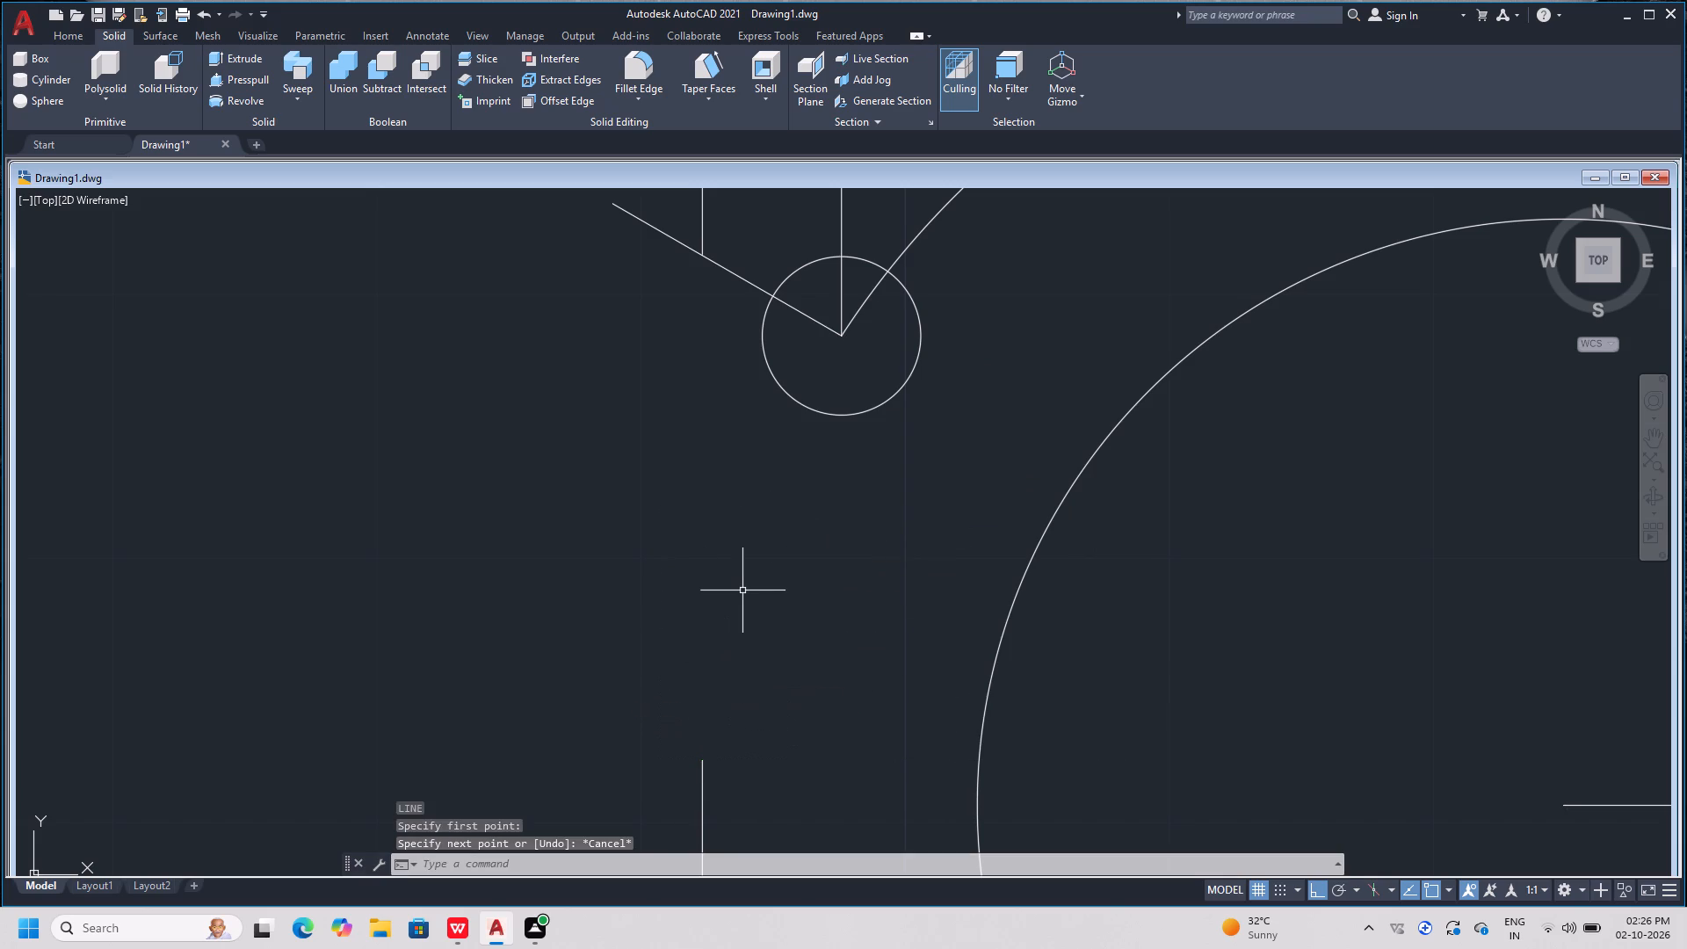
With Ortho off, draw a slanted line about 16.9 units long from the radius-3 circle's centre to the lower left vertical line's upper end.
type("l")
key("space")
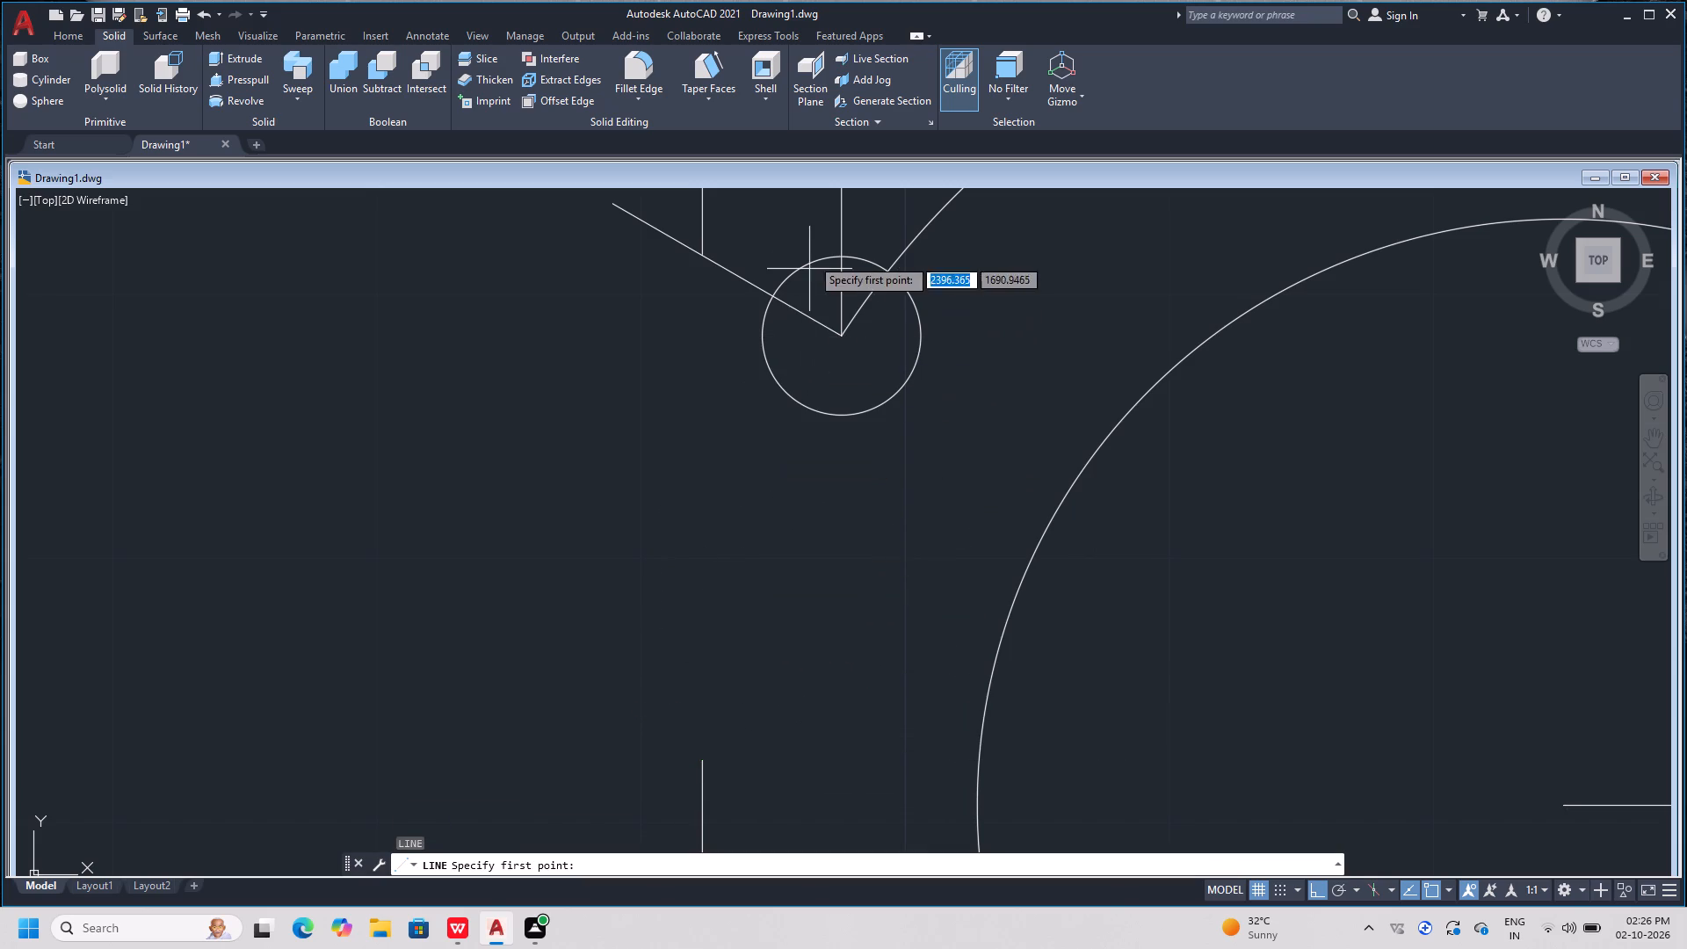
left_click(845, 337)
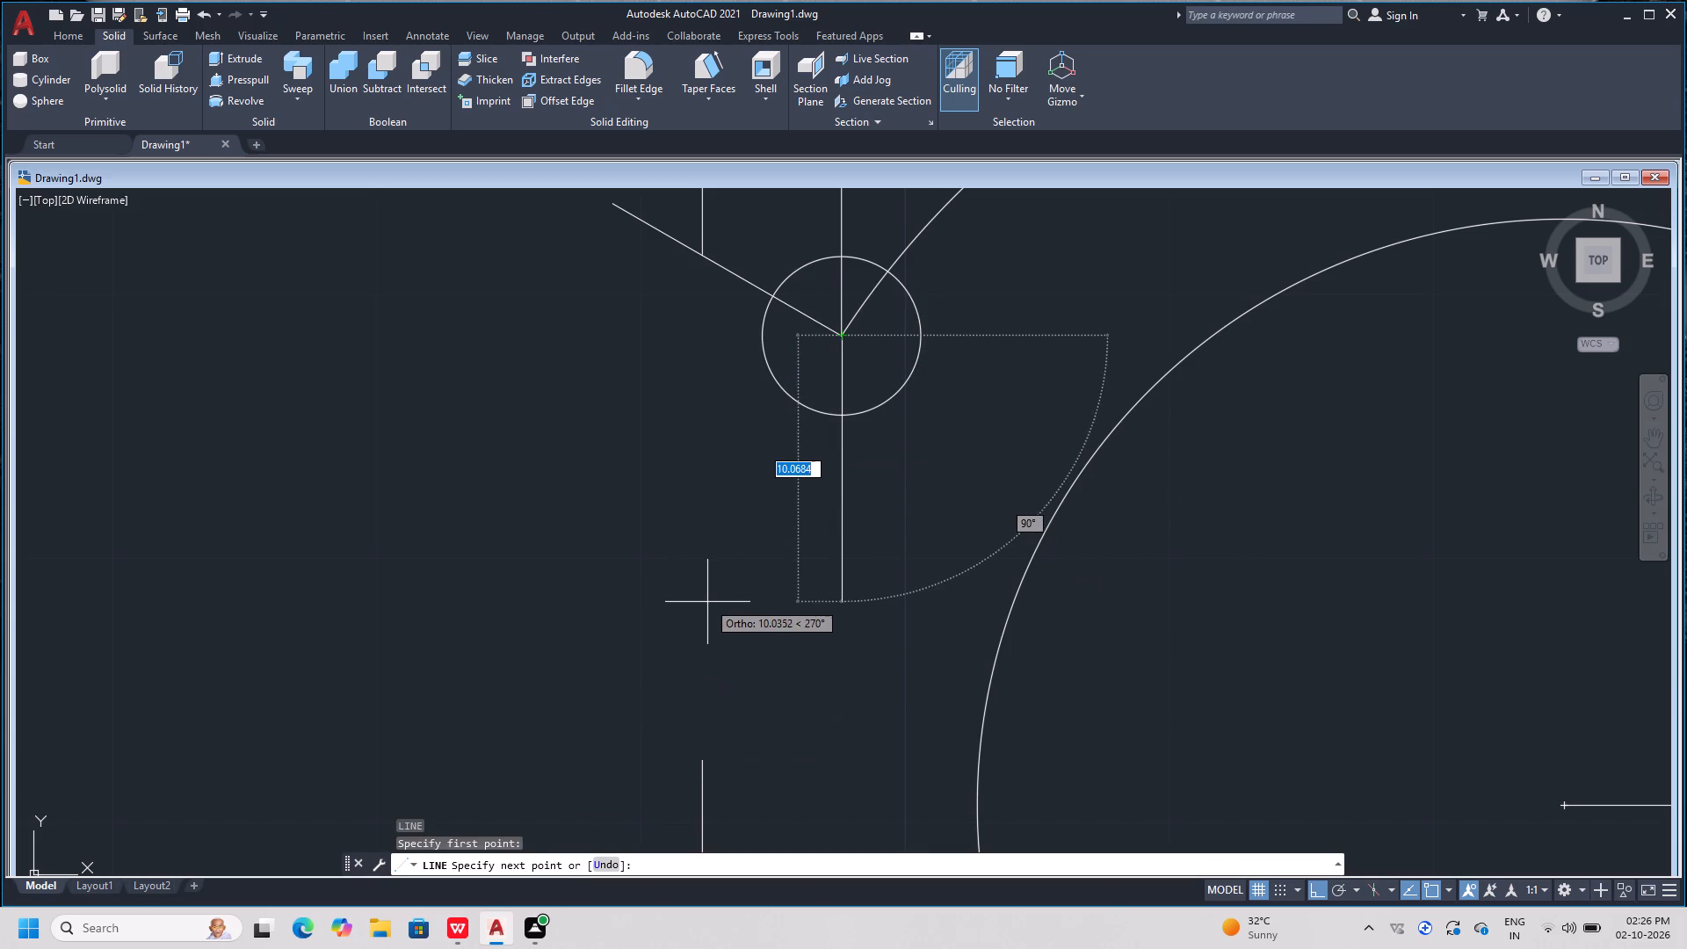
key("F8")
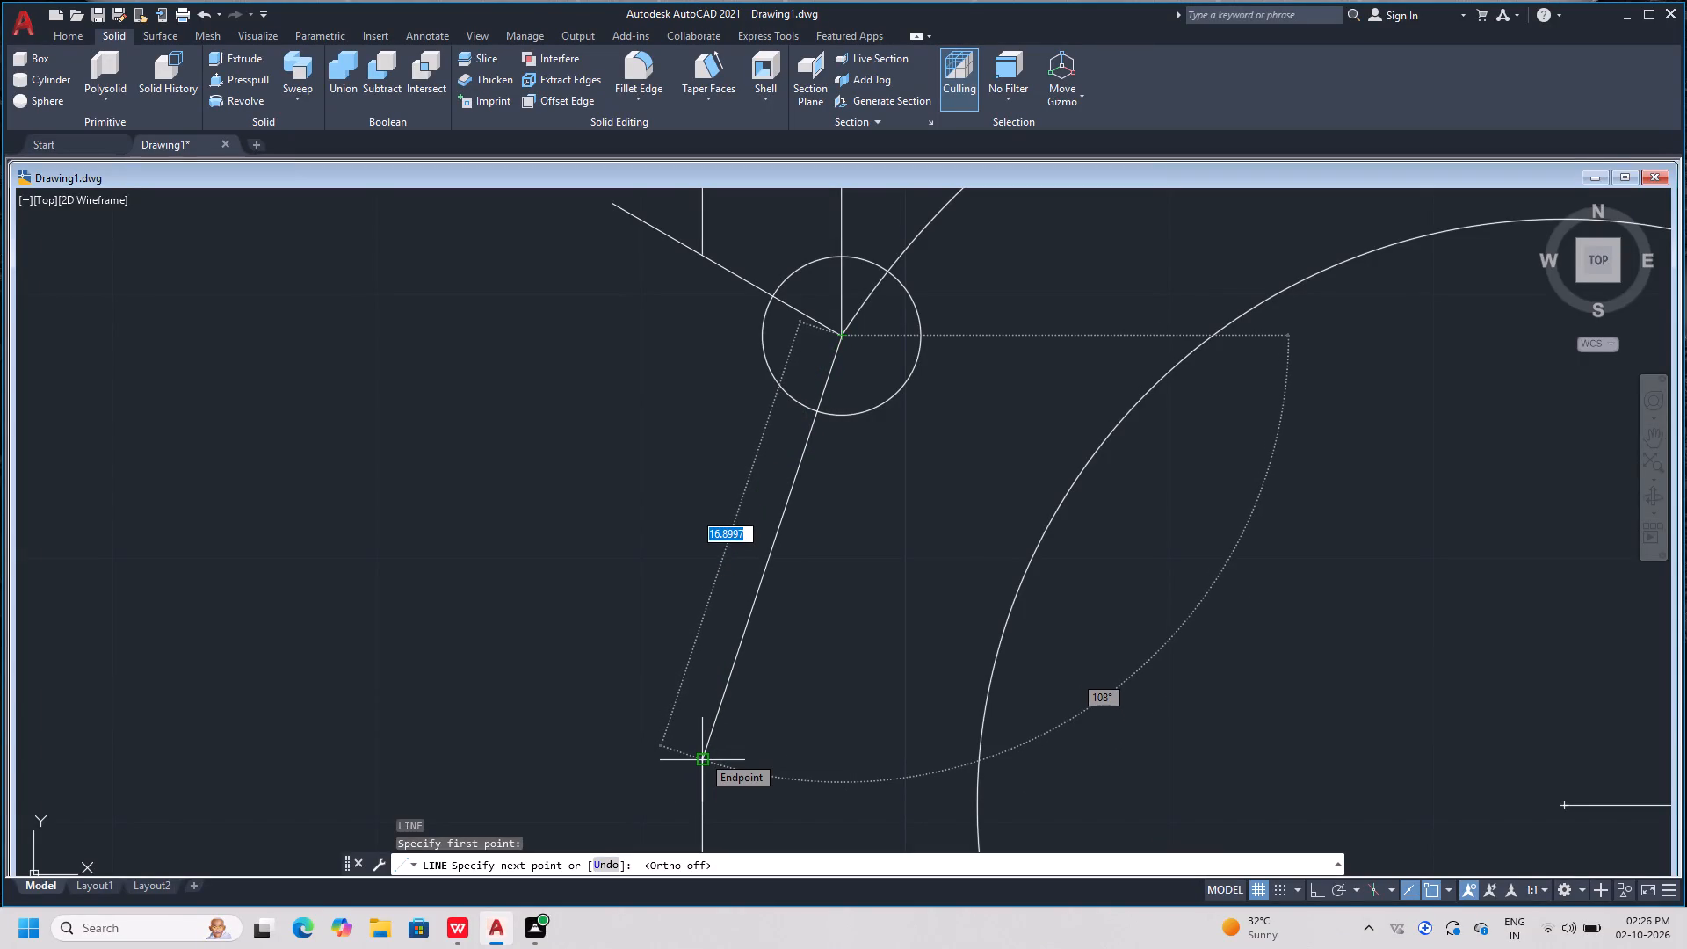
left_click(702, 755)
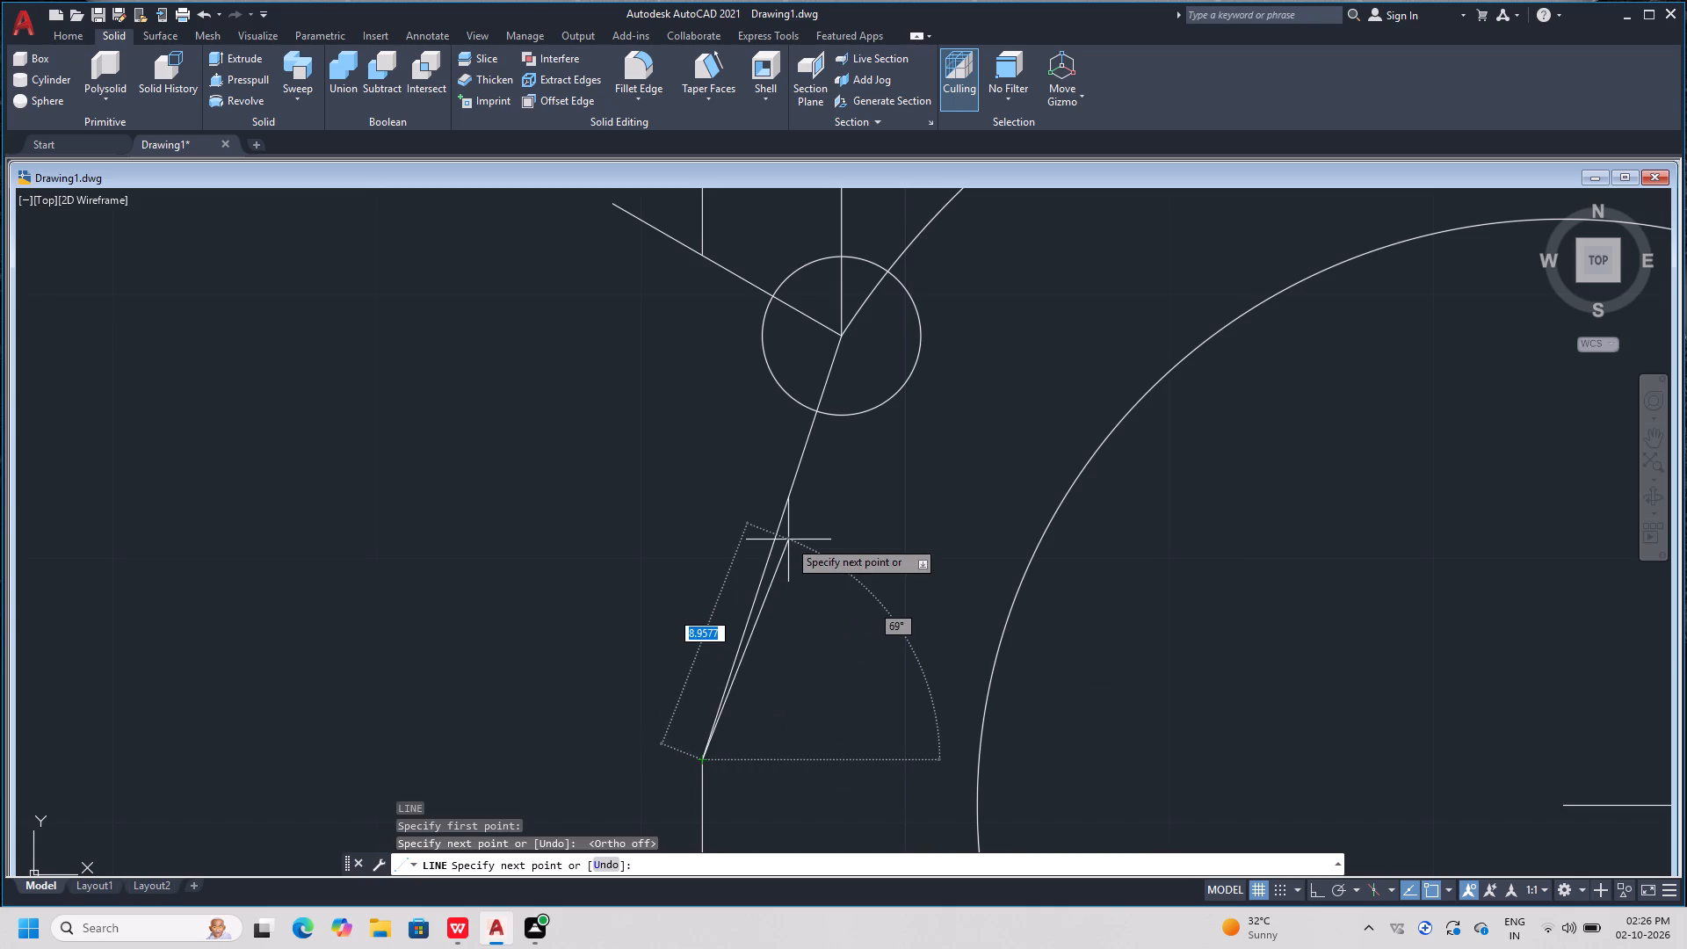
key("space")
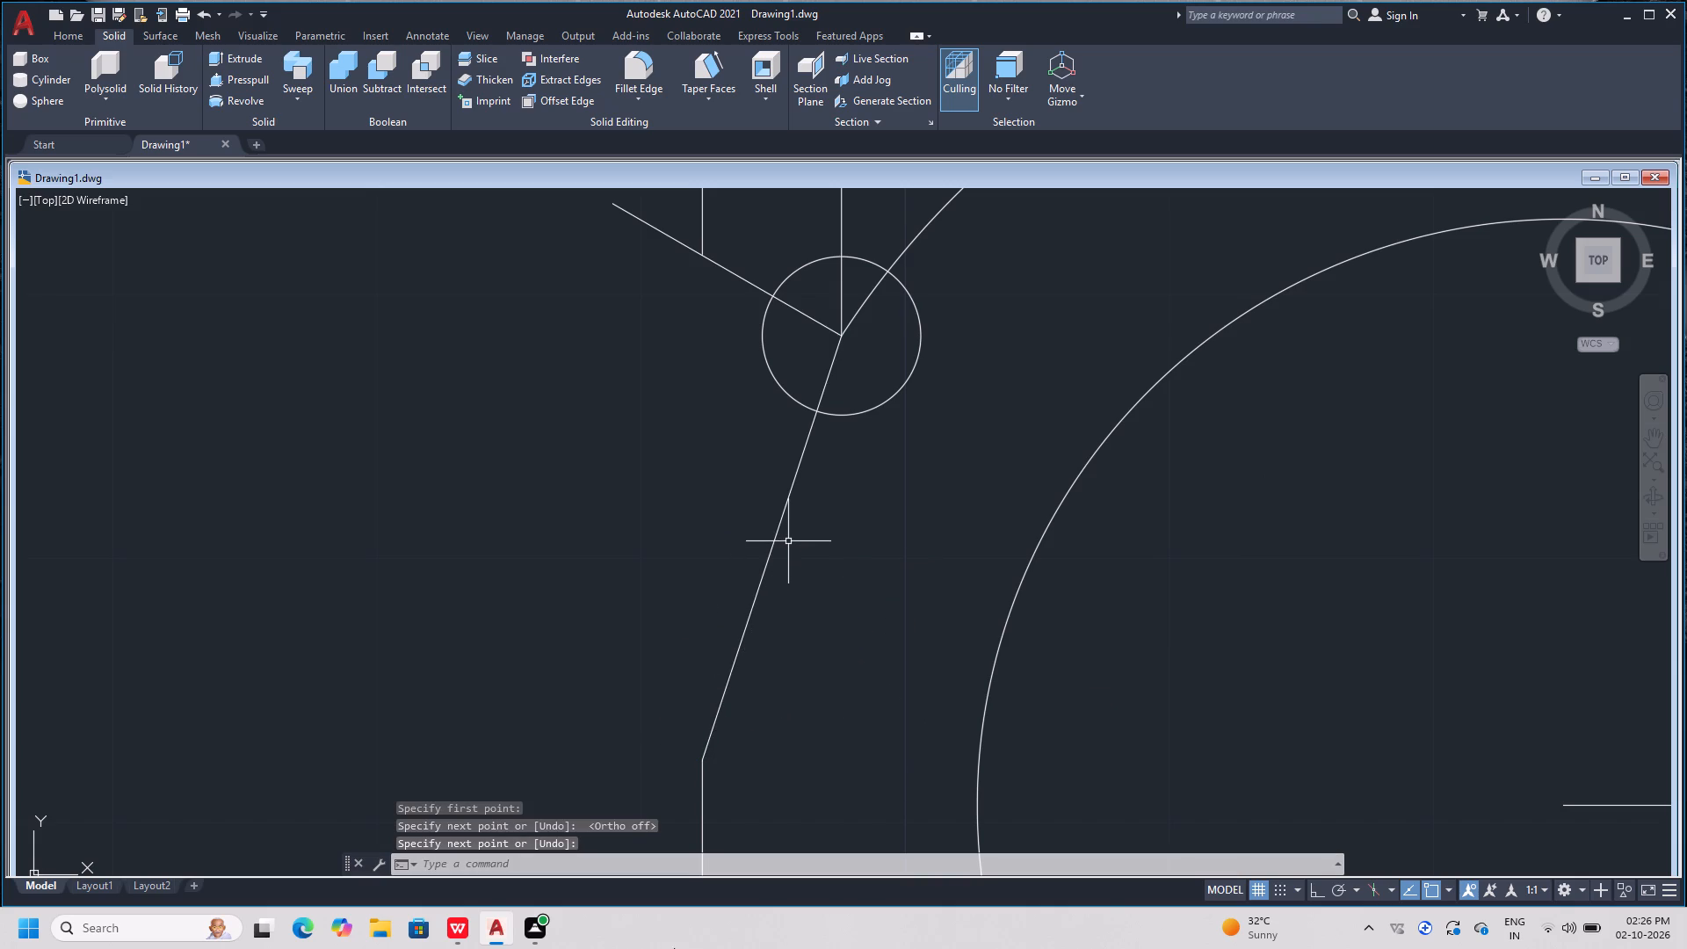
Delete the long lower left vertical line below the slanted line.
scroll(786, 756, "up", 3)
scroll(786, 756, "down", 2)
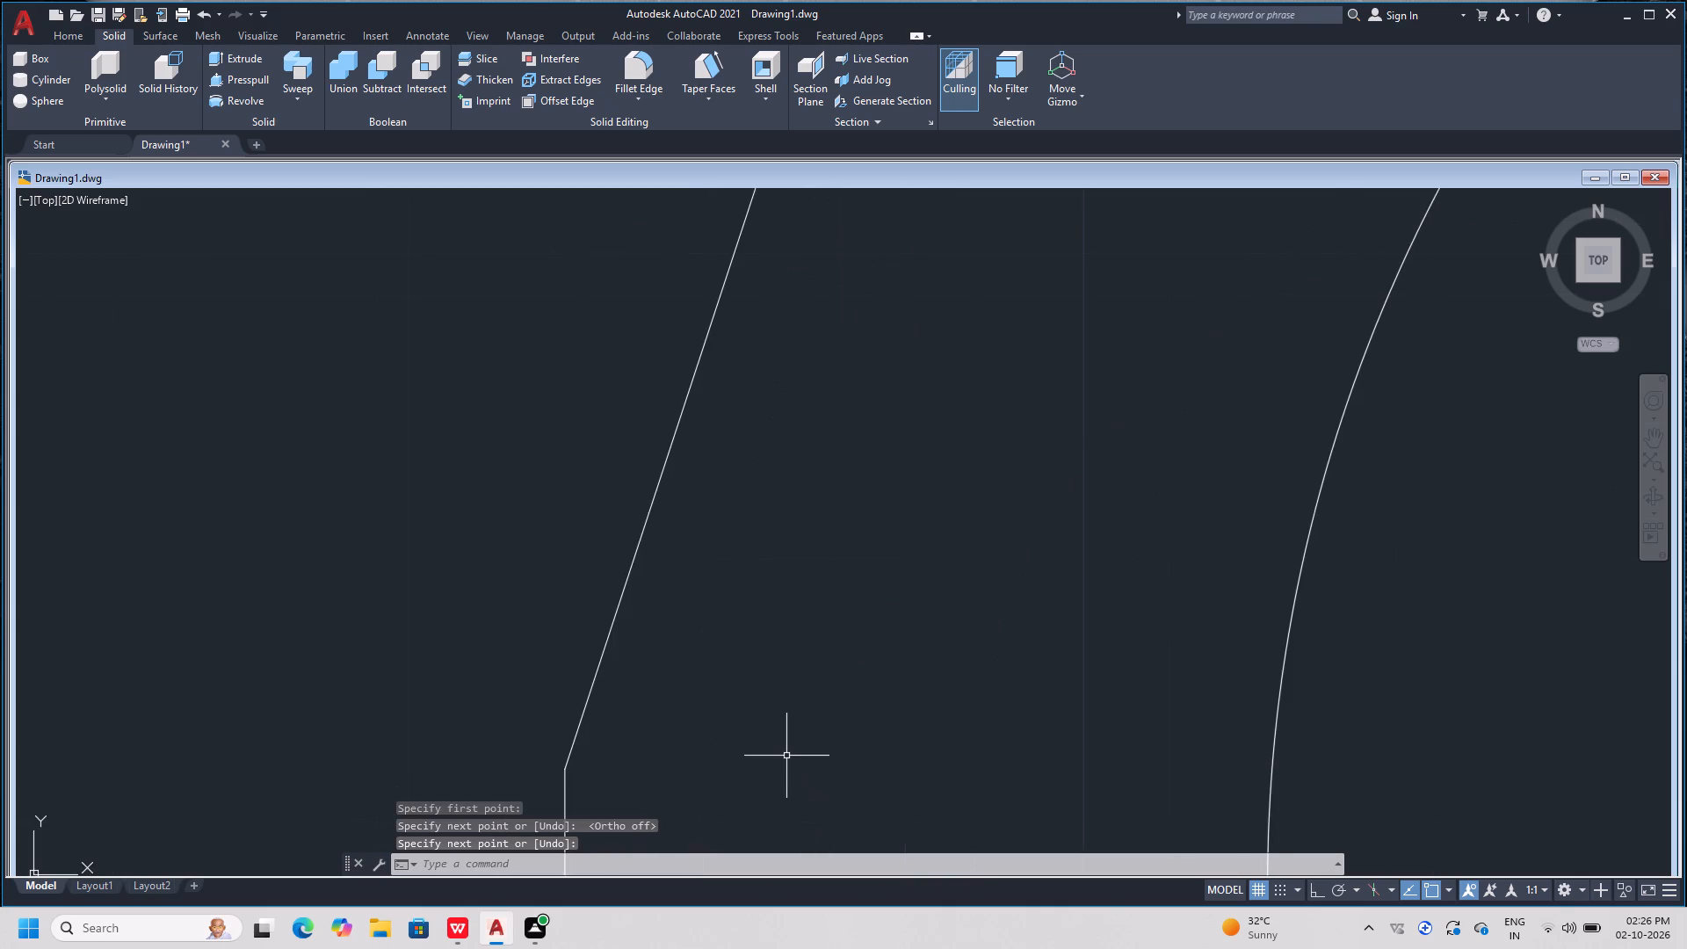
scroll(786, 756, "down", 1)
scroll(601, 631, "down", 2)
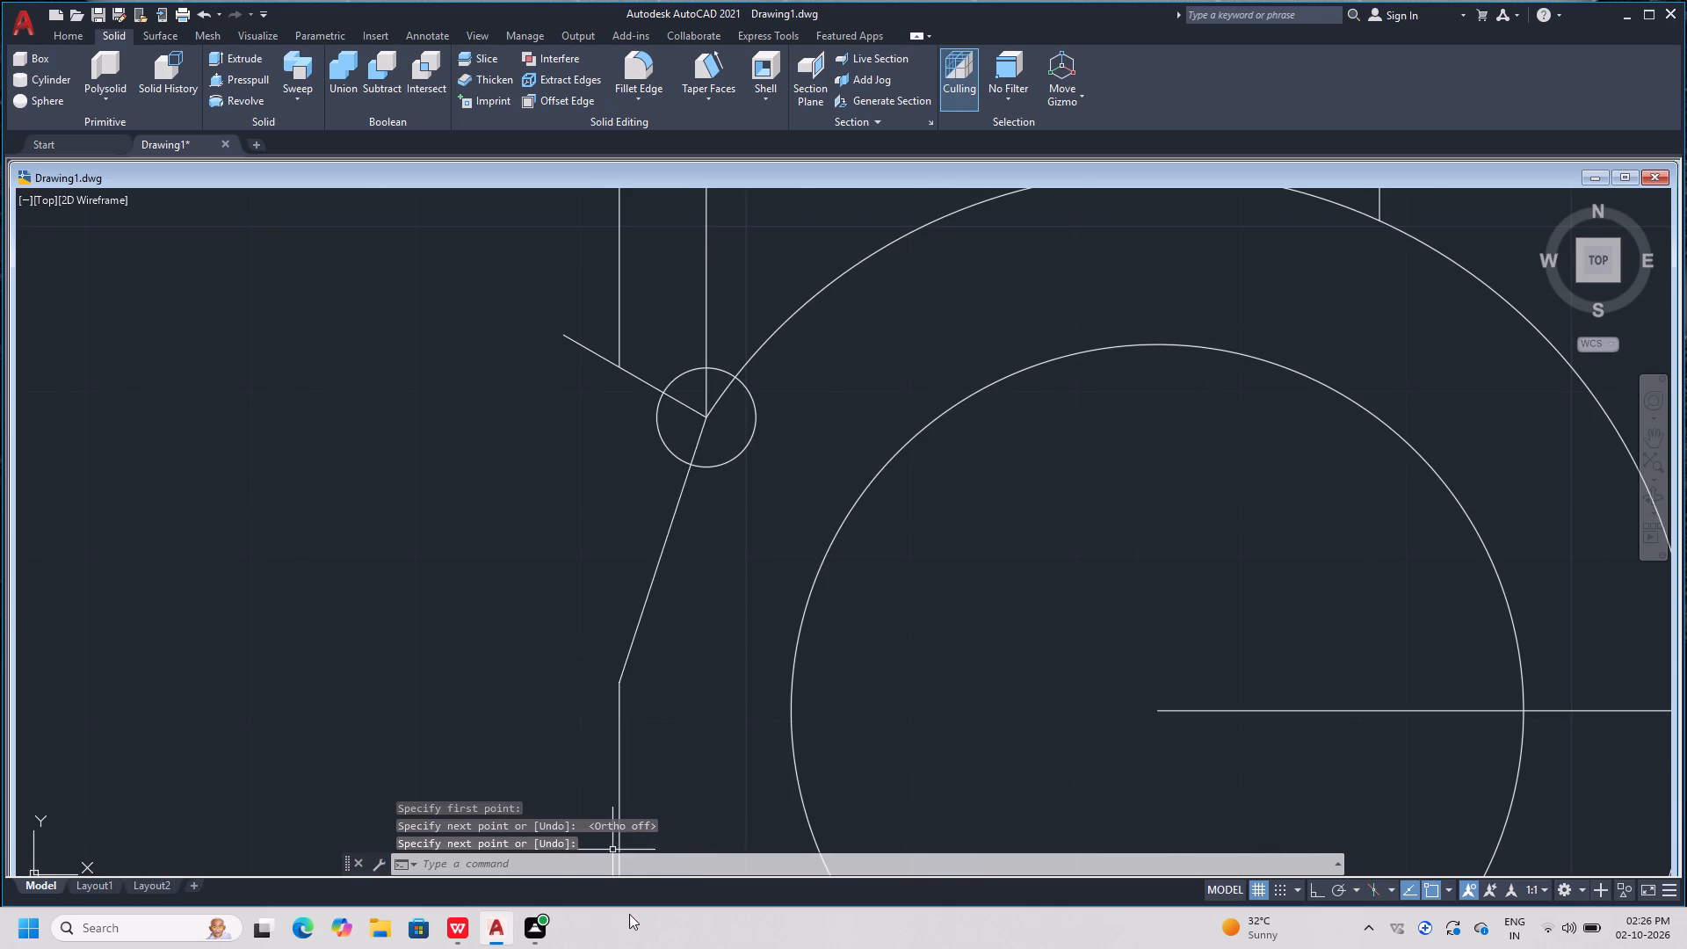
left_click(620, 789)
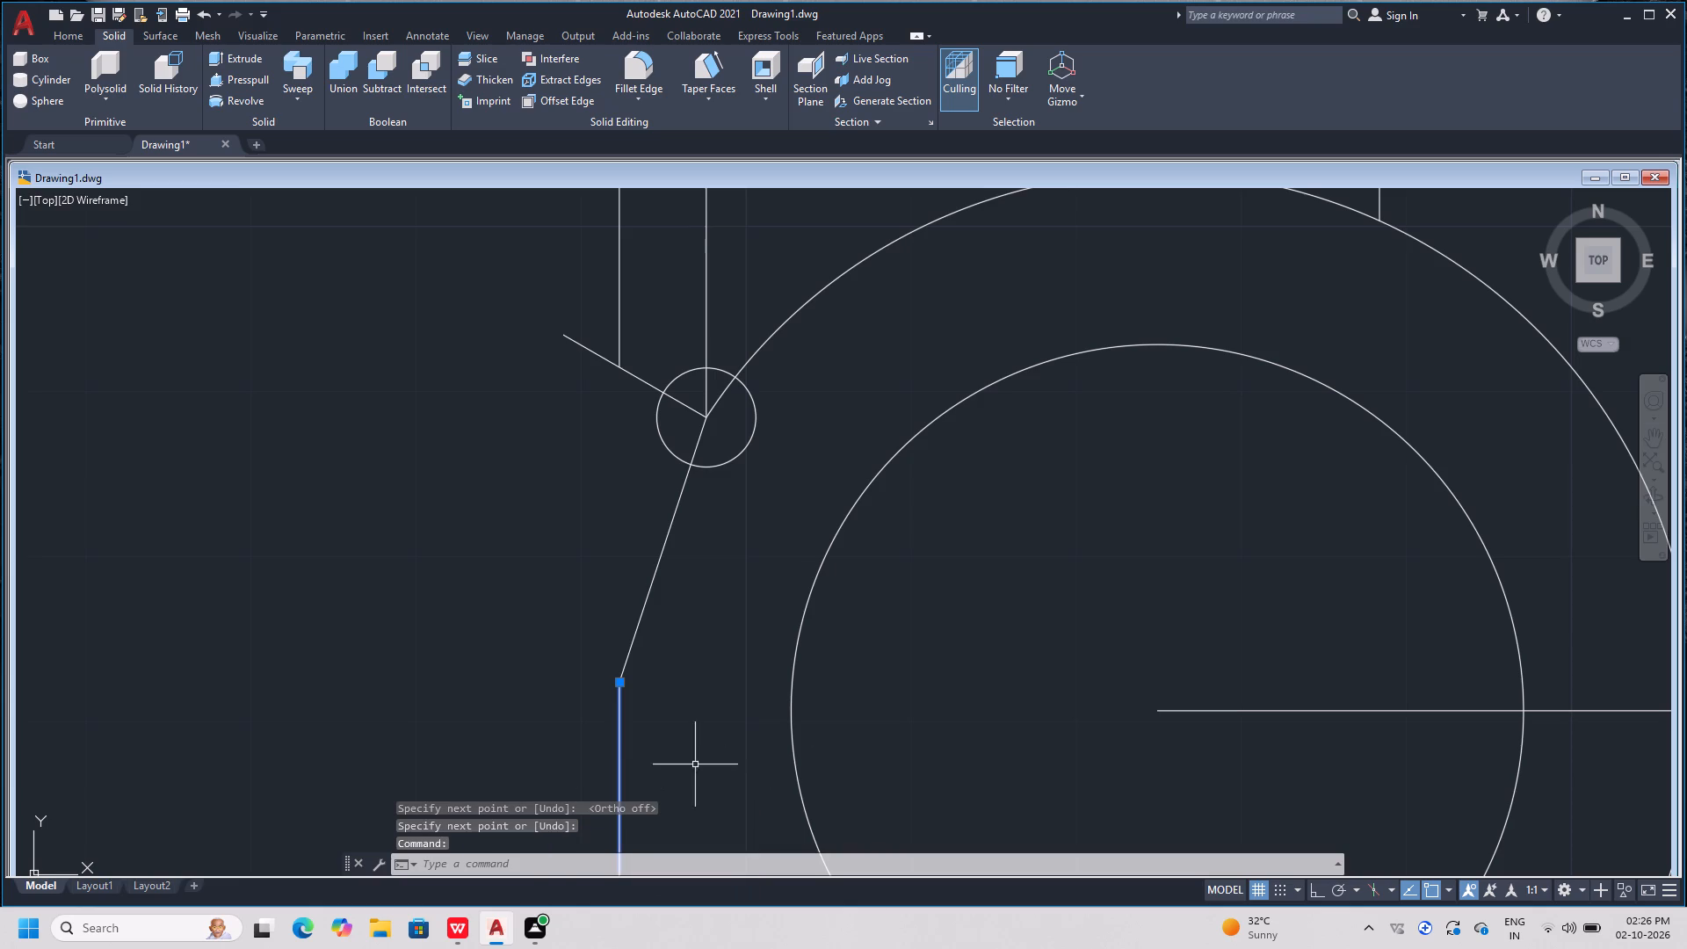
key("Delete")
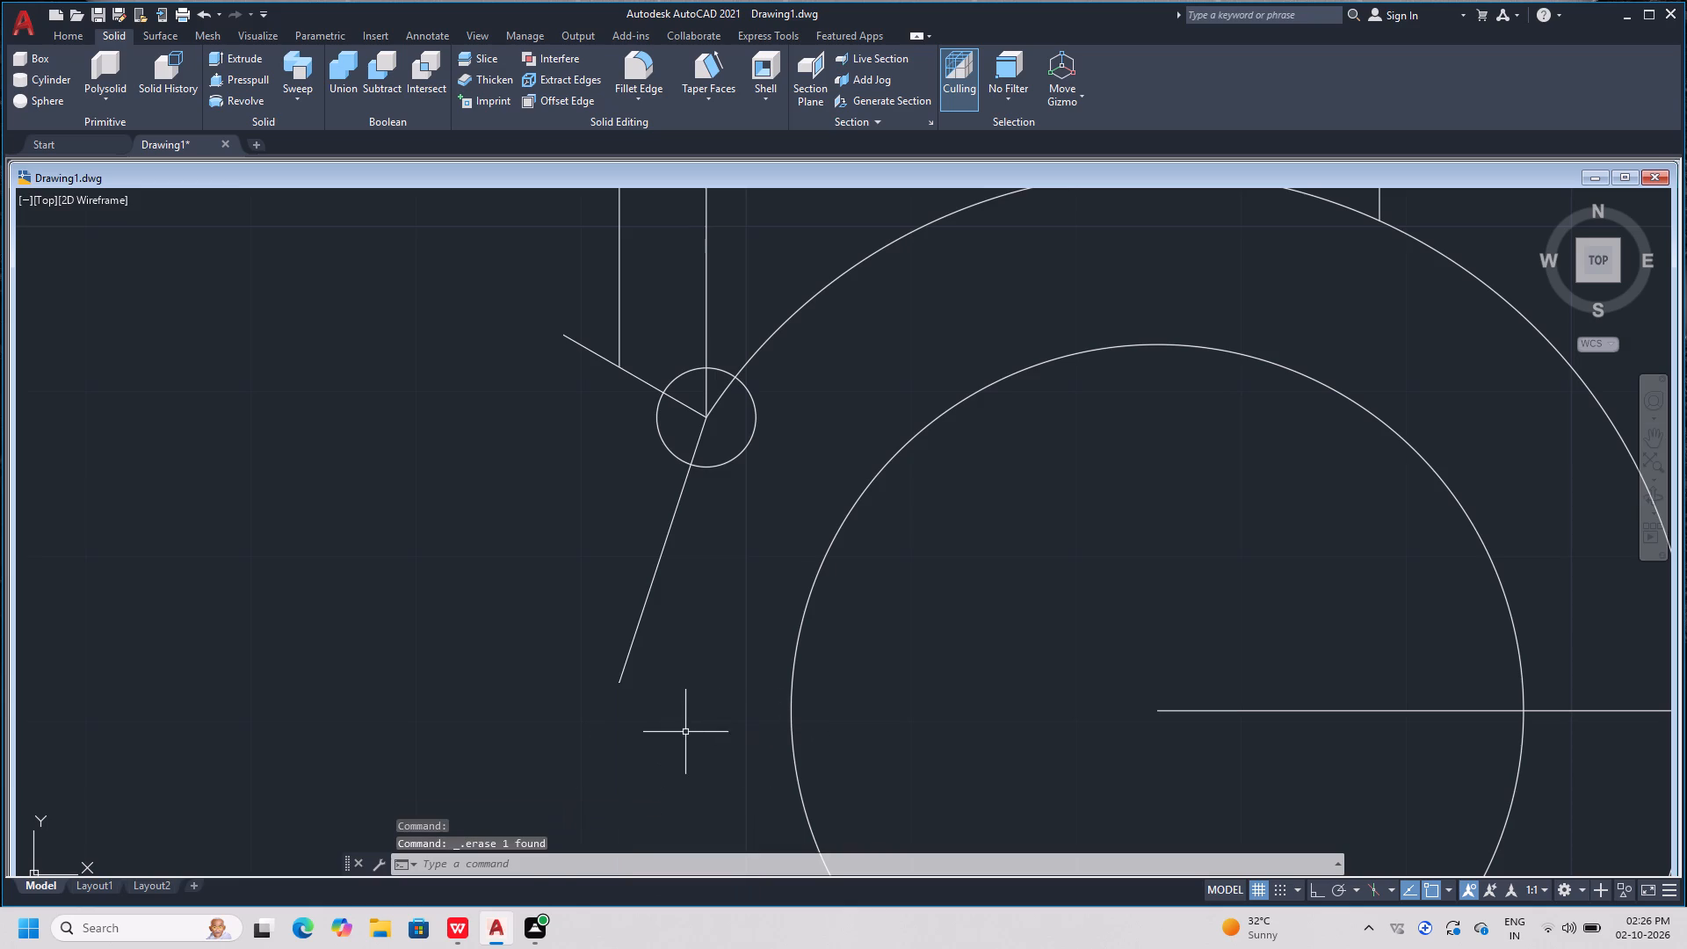
Delete the tiny vertical extension line remaining at the slanted line's lower end.
scroll(614, 732, "up", 3)
scroll(649, 459, "up", 2)
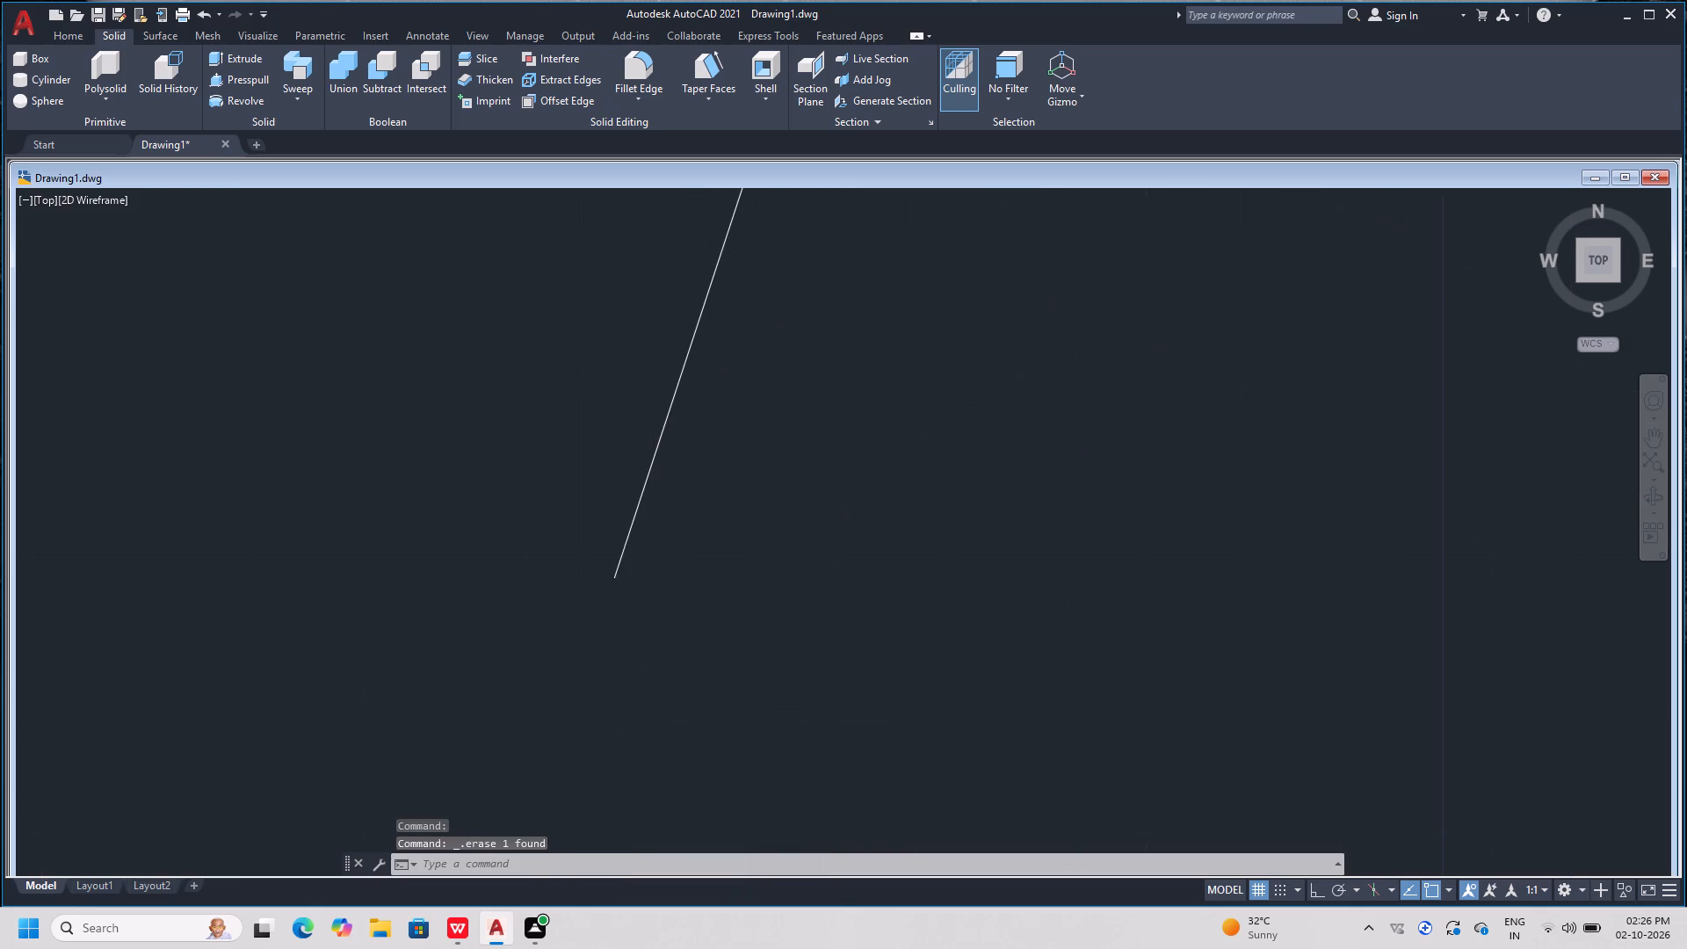
scroll(606, 639, "up", 2)
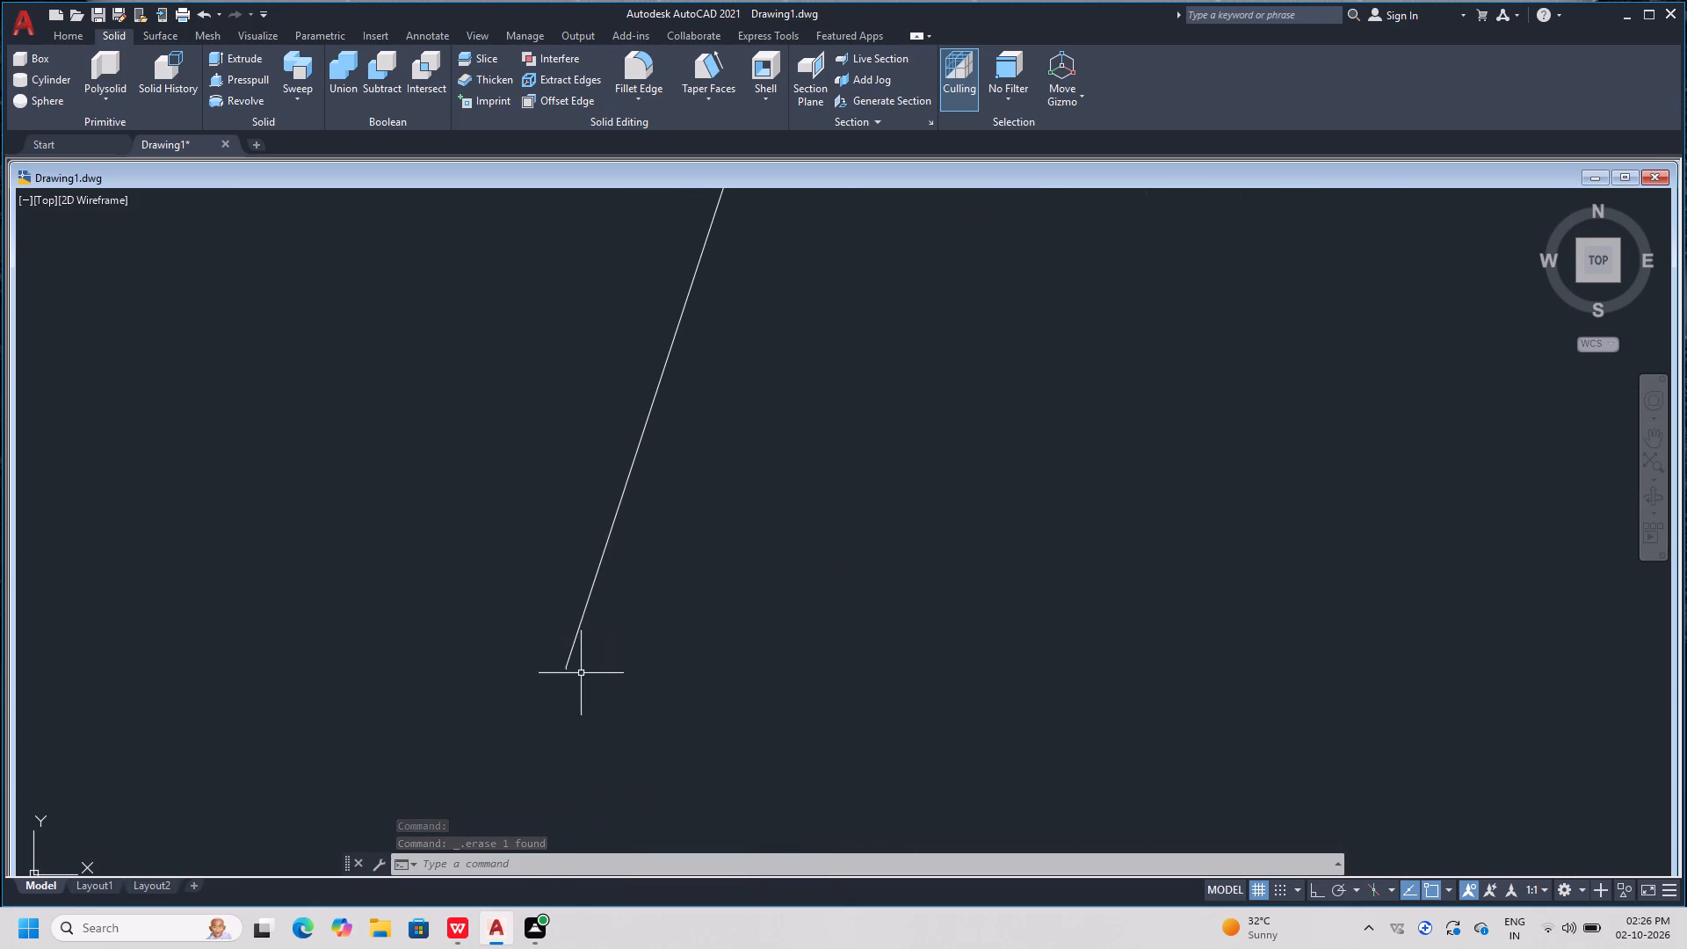
scroll(564, 690, "up", 2)
scroll(572, 605, "up", 2)
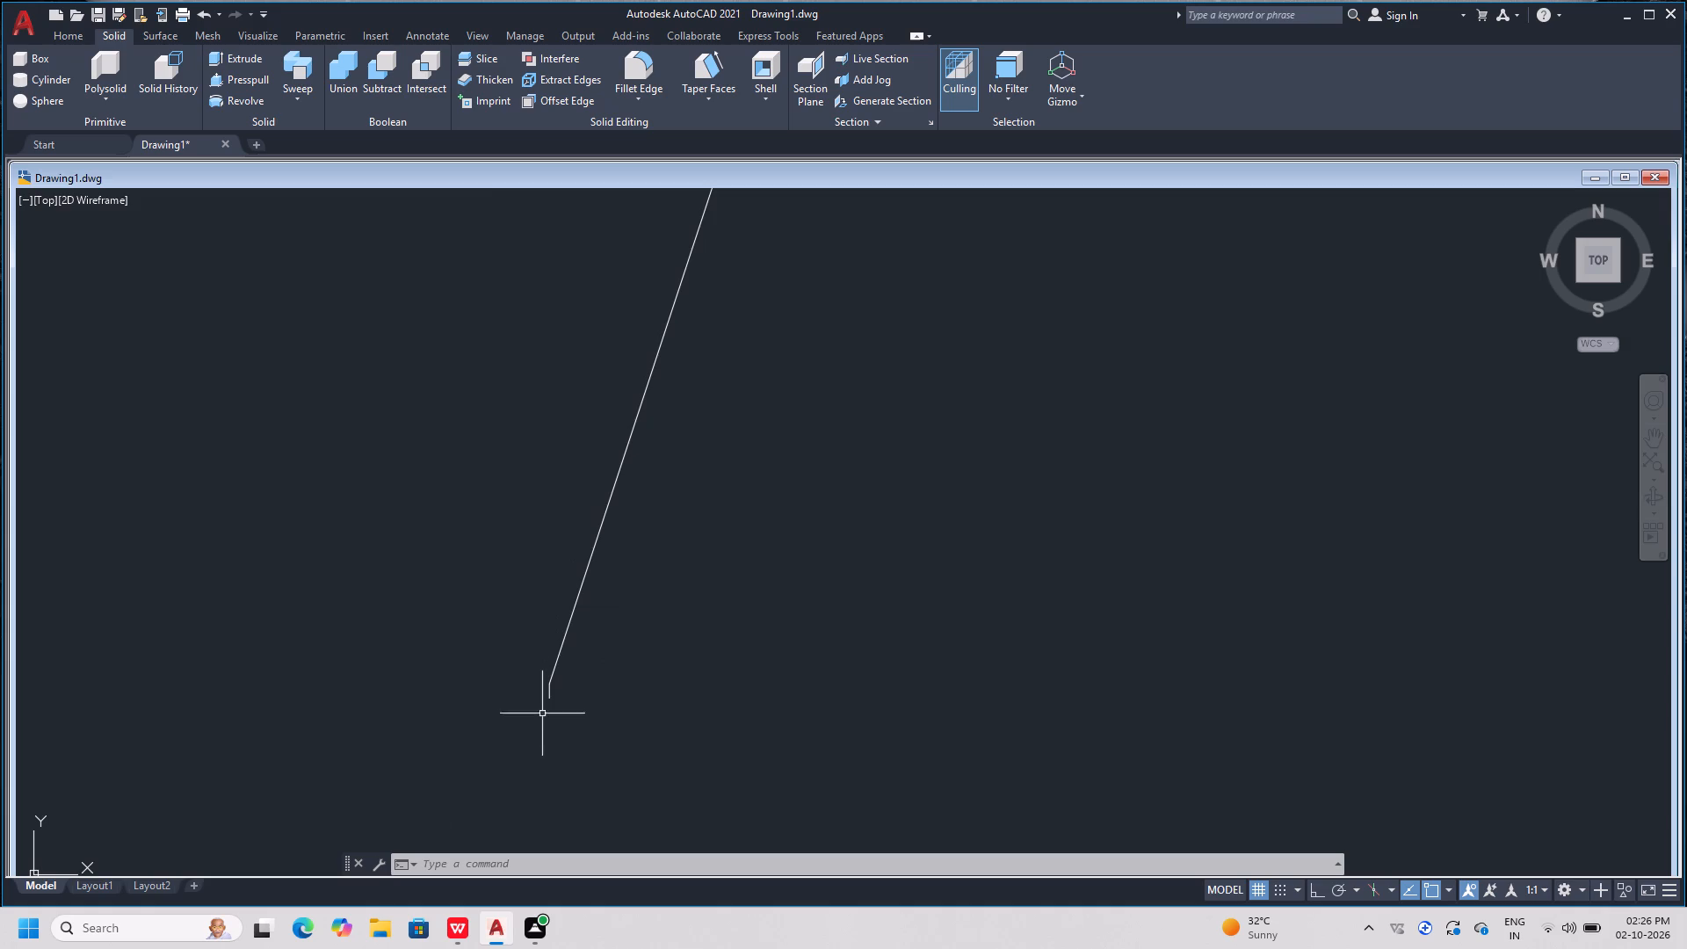
scroll(539, 727, "up", 4)
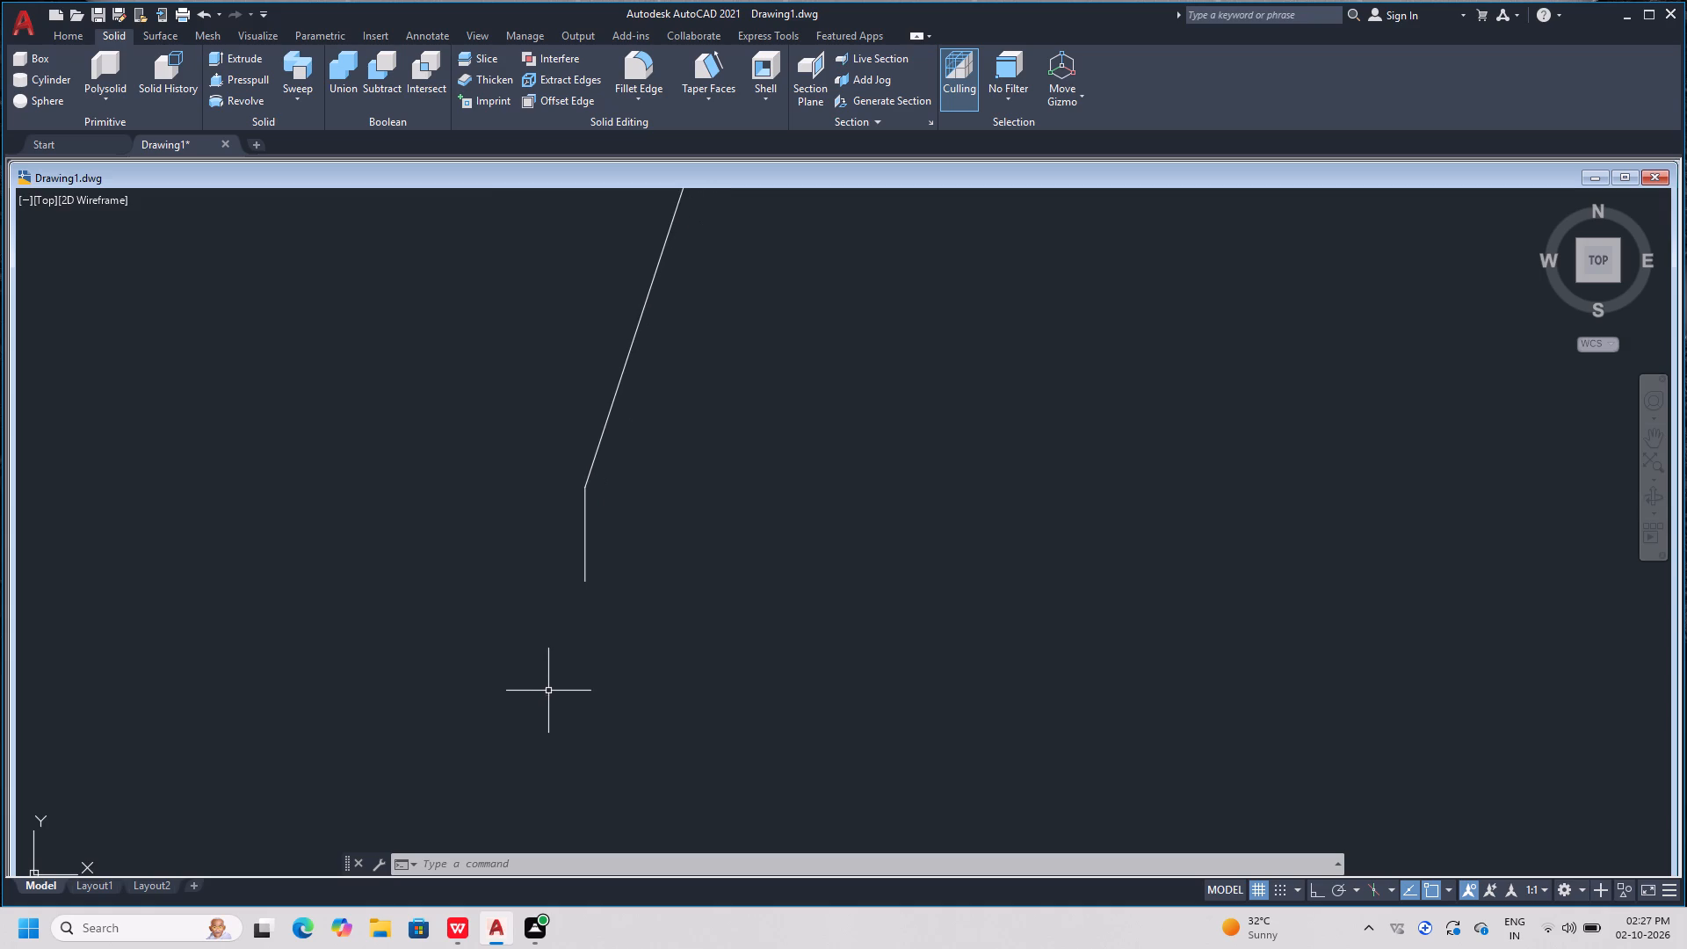
scroll(552, 688, "up", 1)
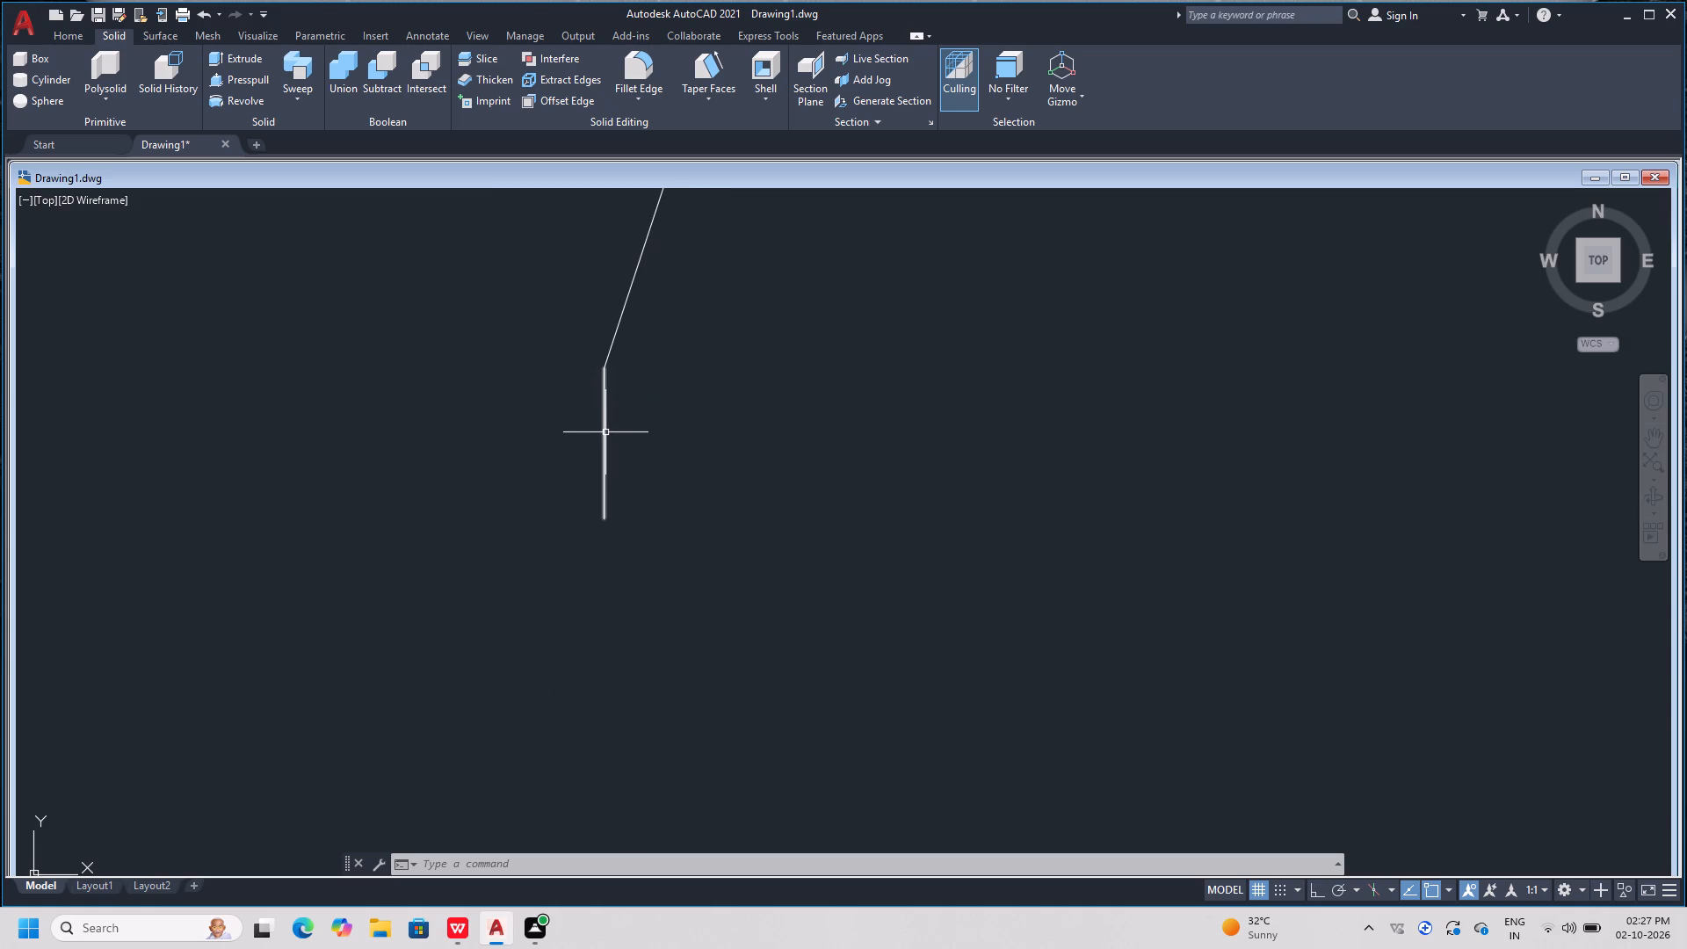
left_click(605, 433)
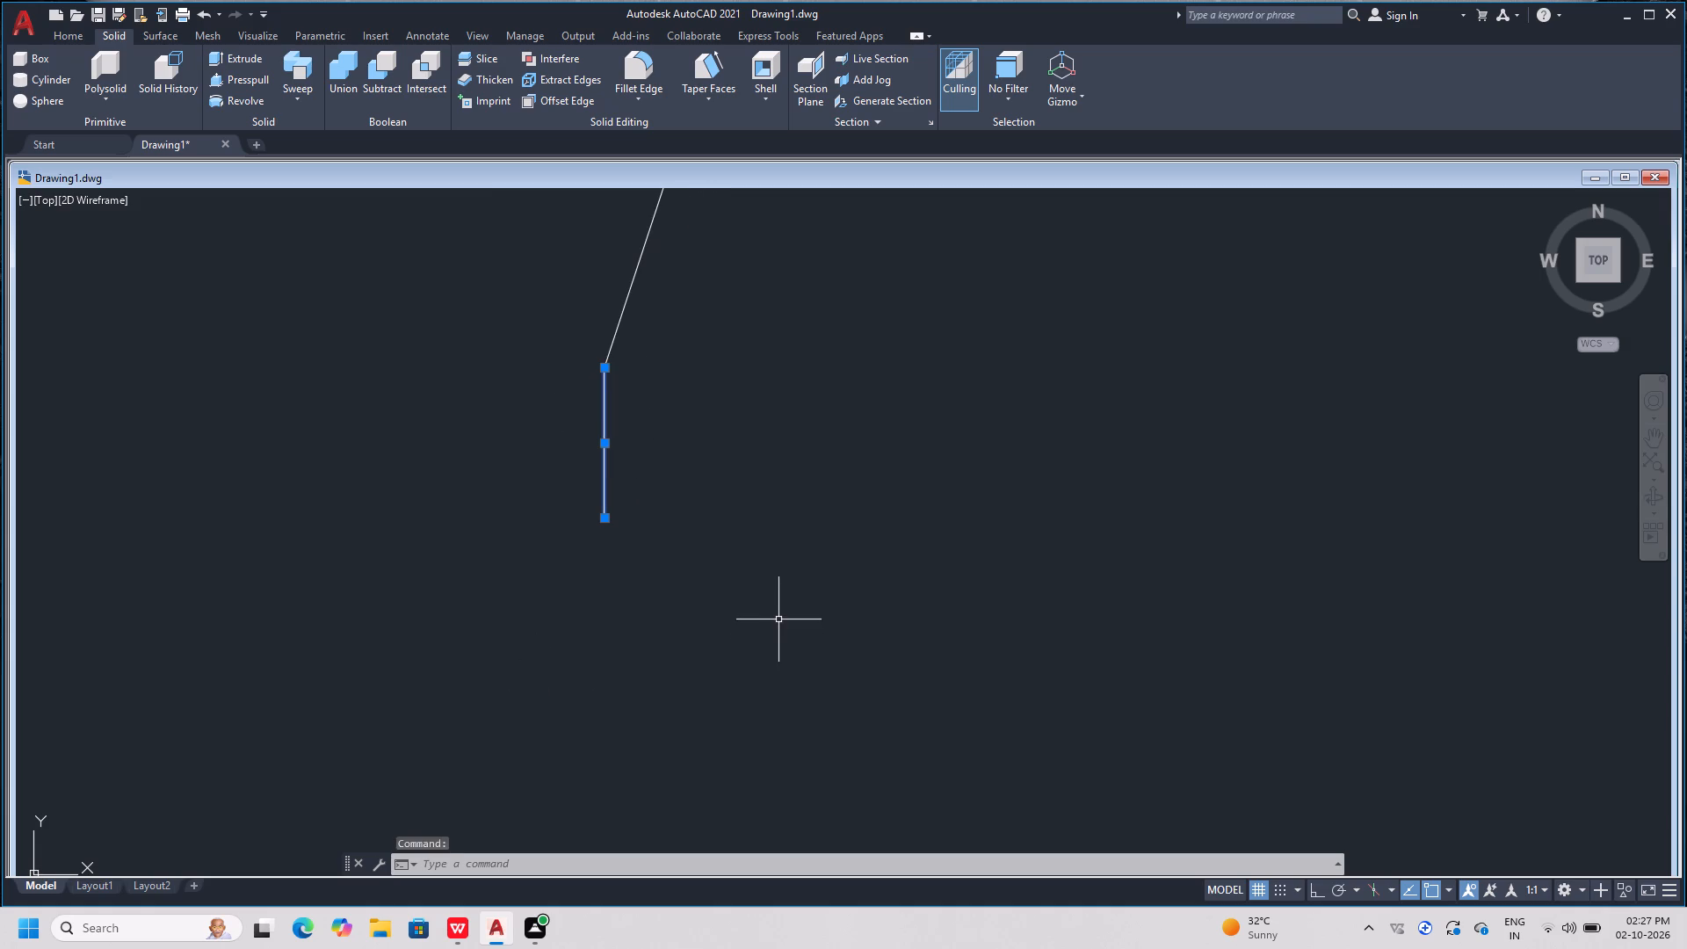
key("Delete")
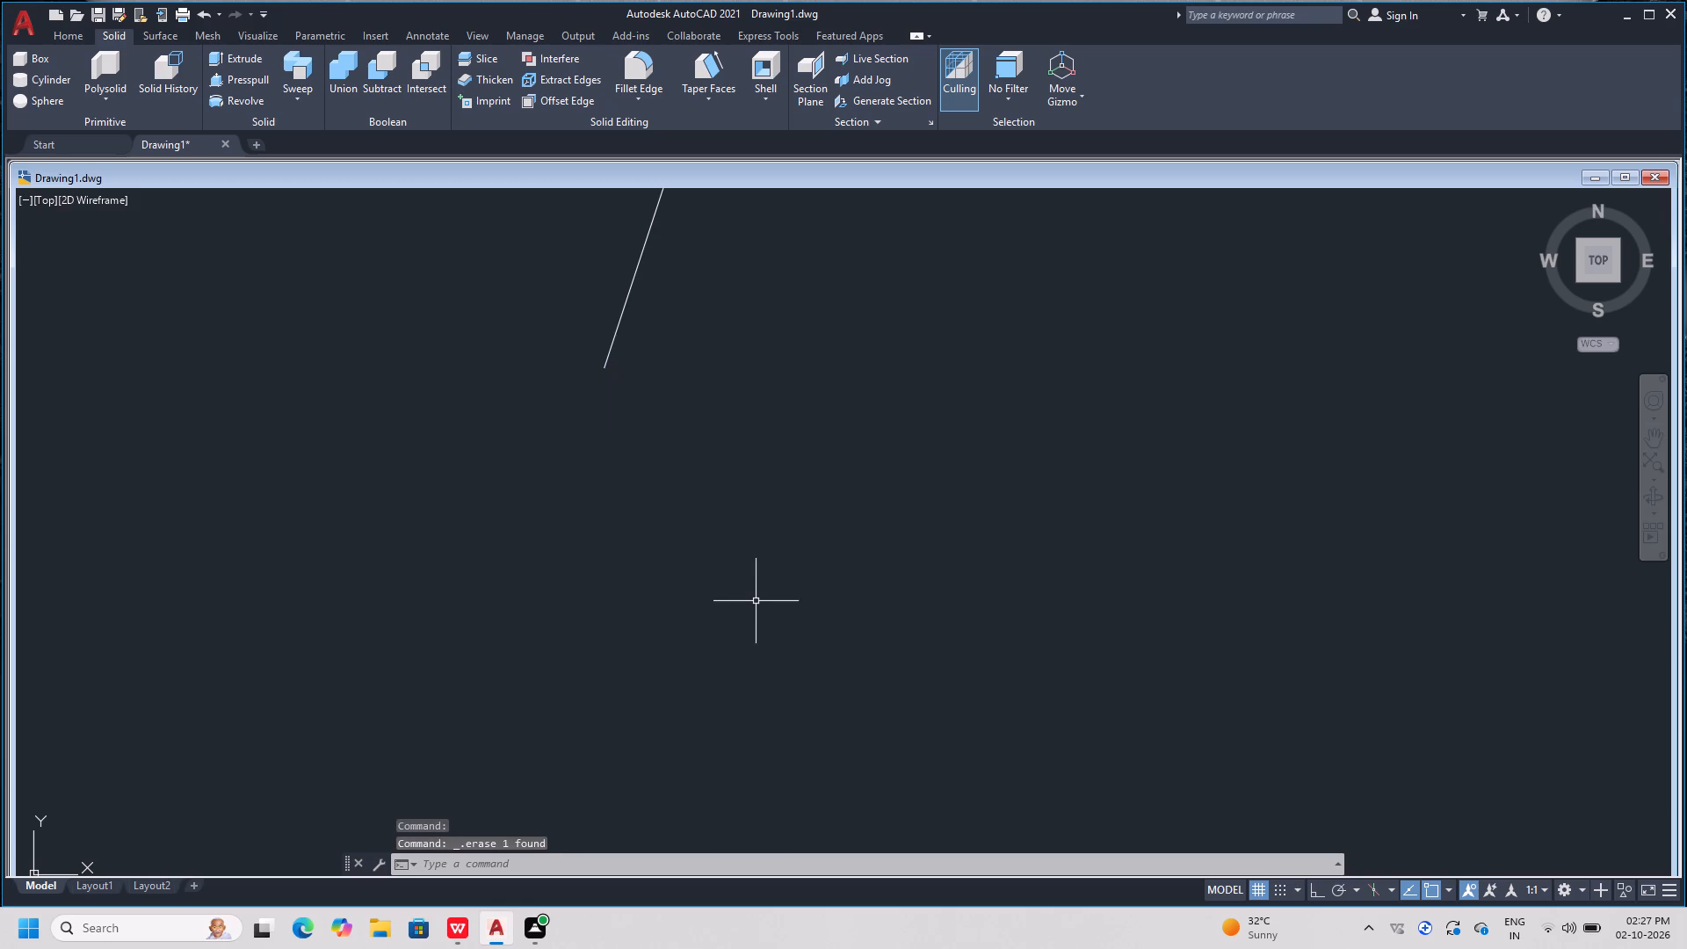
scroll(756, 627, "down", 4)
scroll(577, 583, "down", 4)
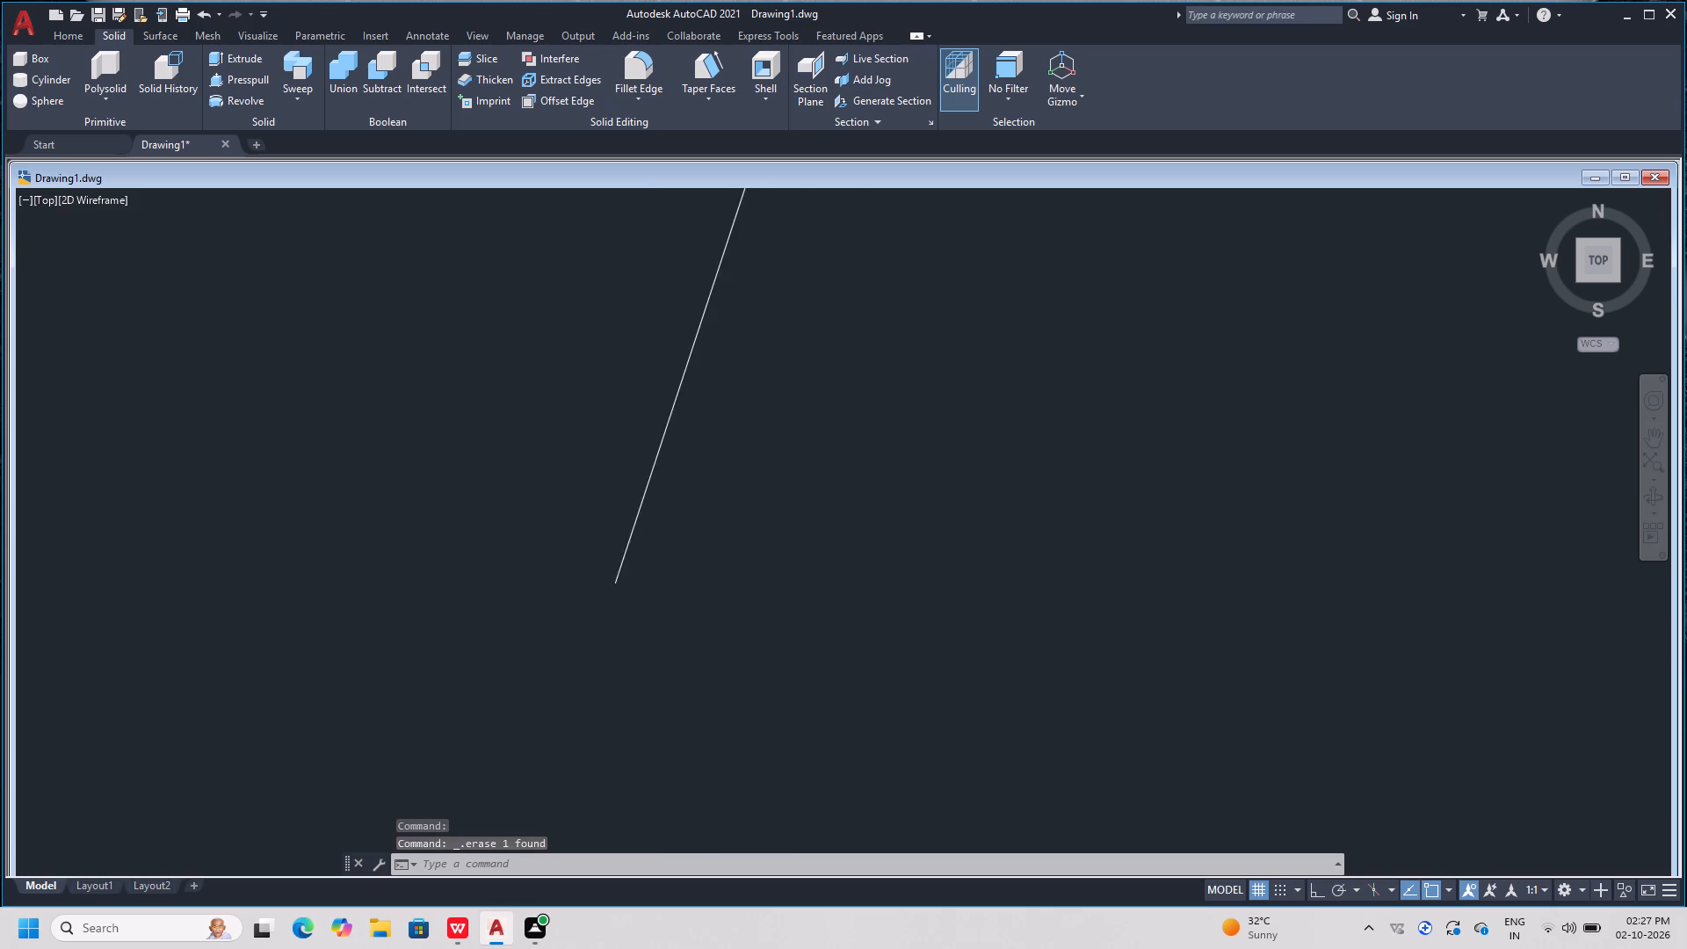
With Ortho off and polar tracking on, draw a vertical line about 117.6 units upward from the profile's lower left corner.
scroll(578, 583, "down", 8)
scroll(661, 592, "down", 2)
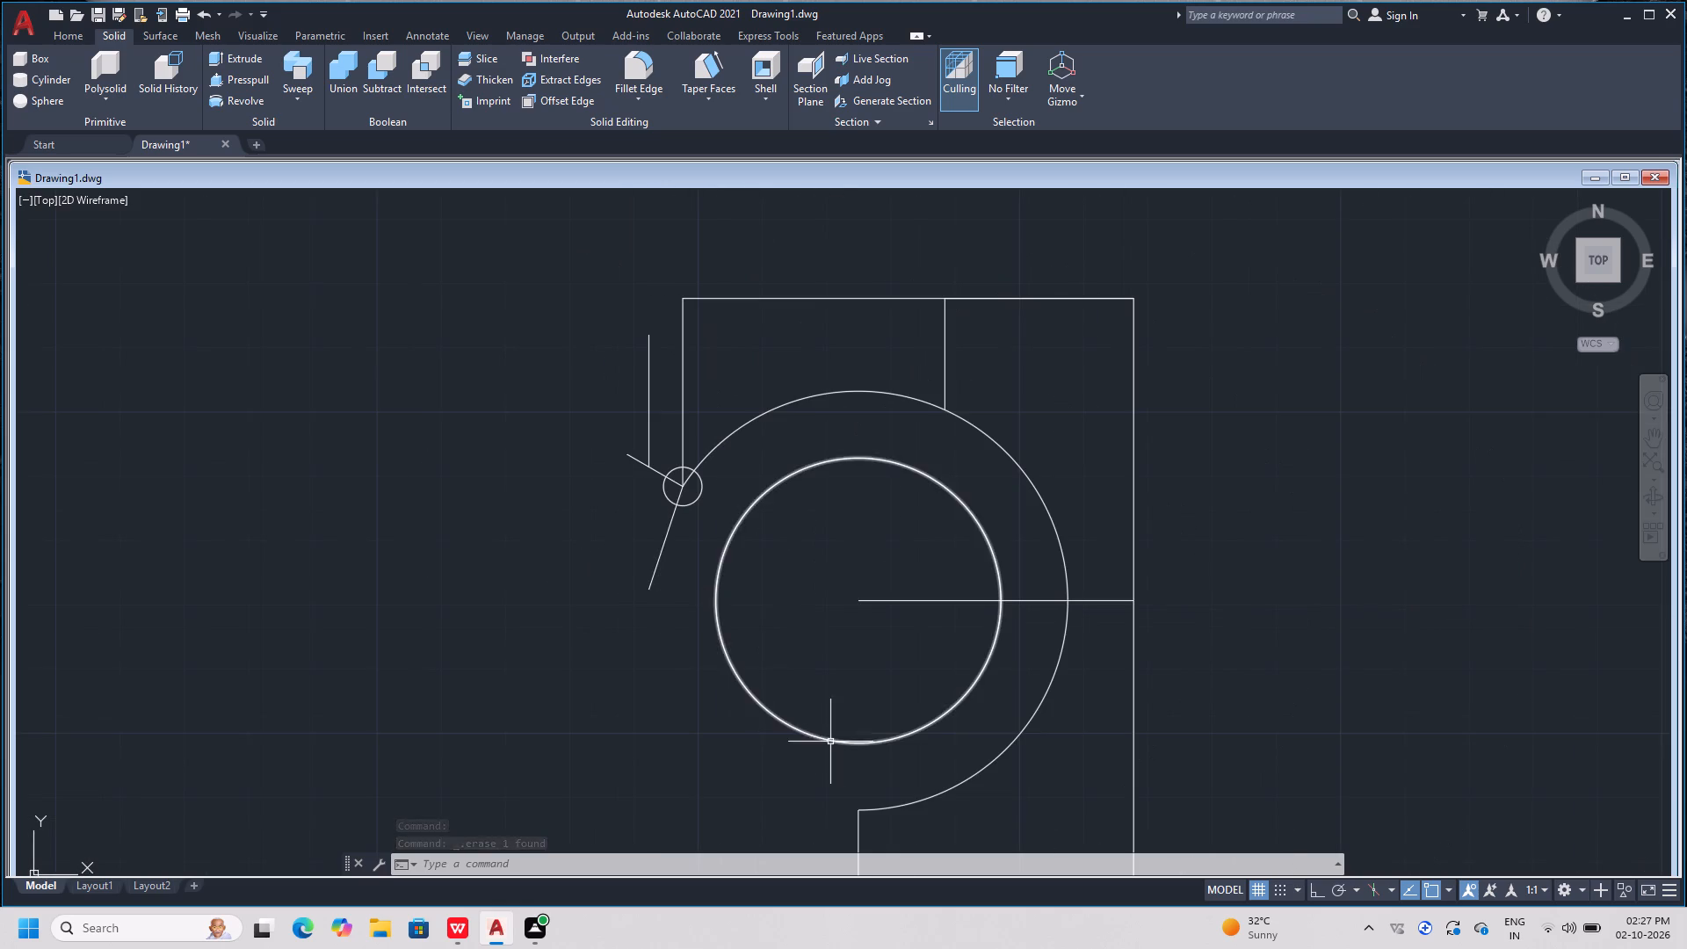
key("Escape")
key("Escape")
key("Escape")
key("Escape")
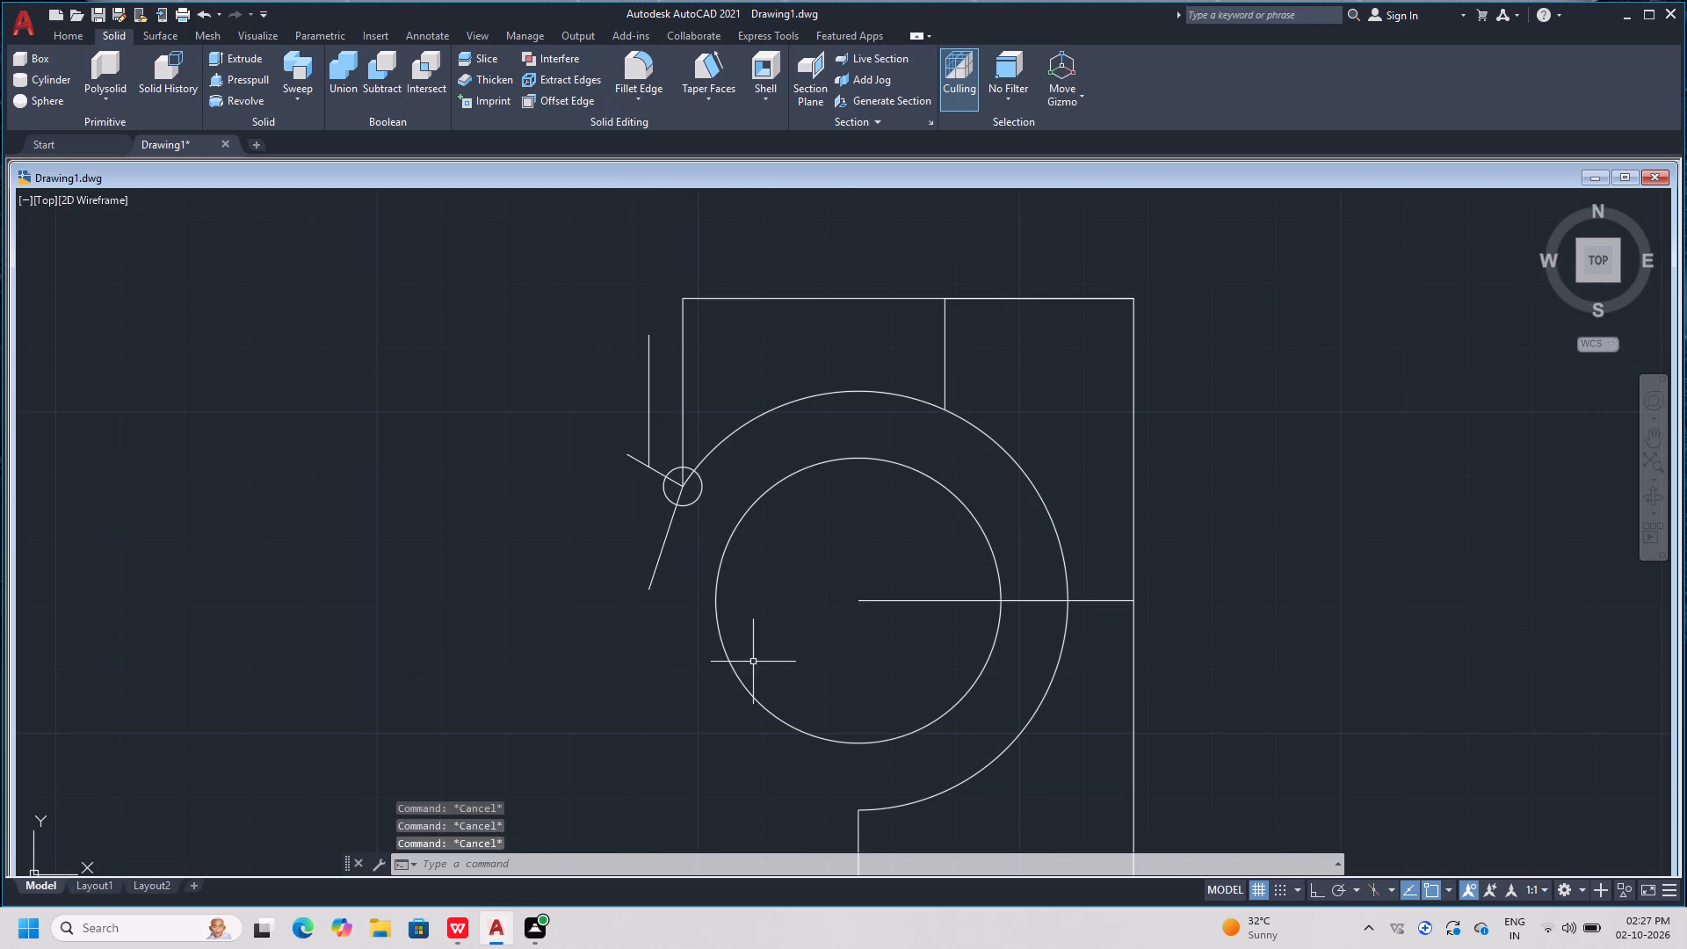
key("Escape")
key("Escape")
key("Escape")
key("l")
key("space")
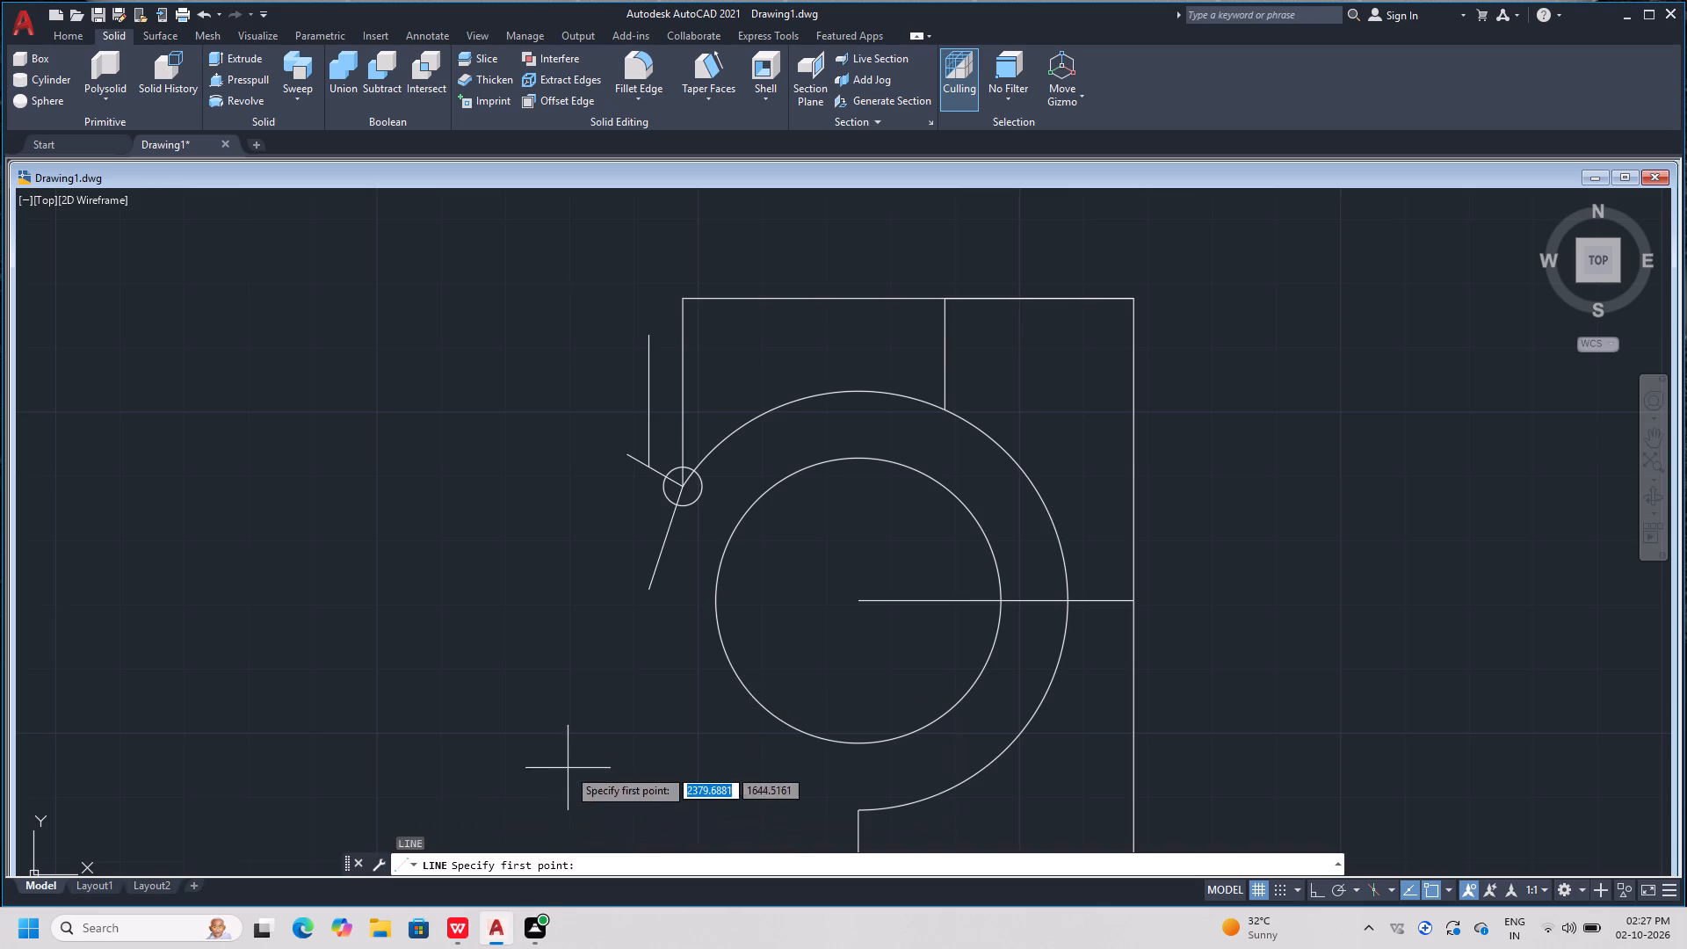
scroll(604, 655, "down", 1)
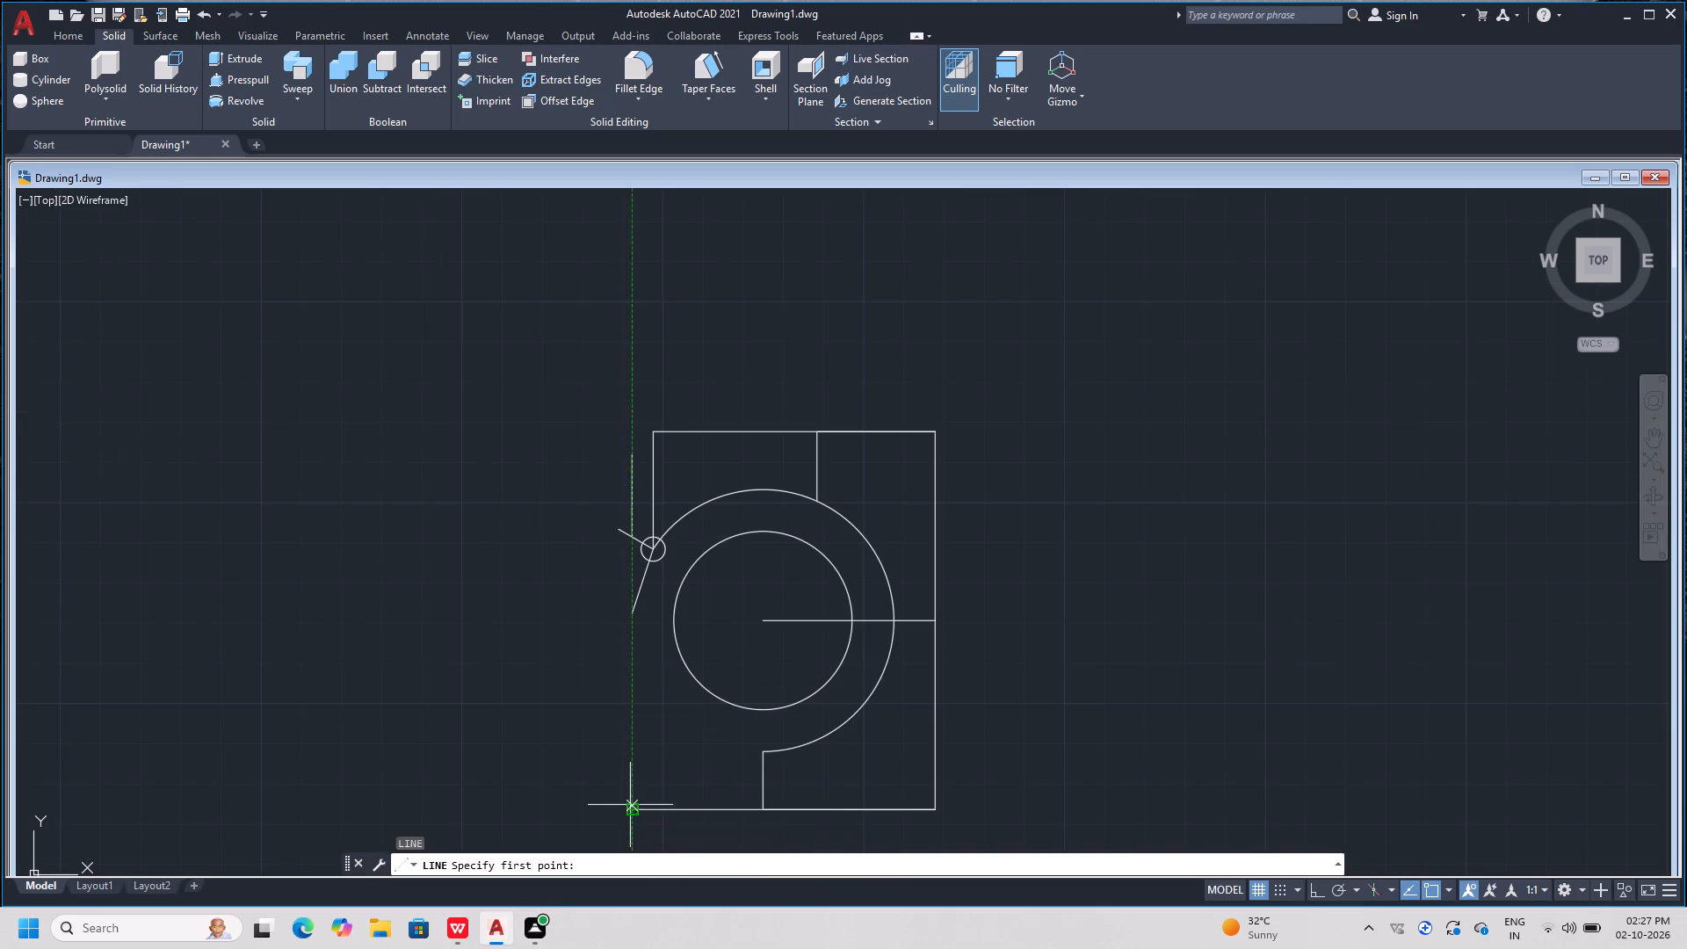
left_click(630, 805)
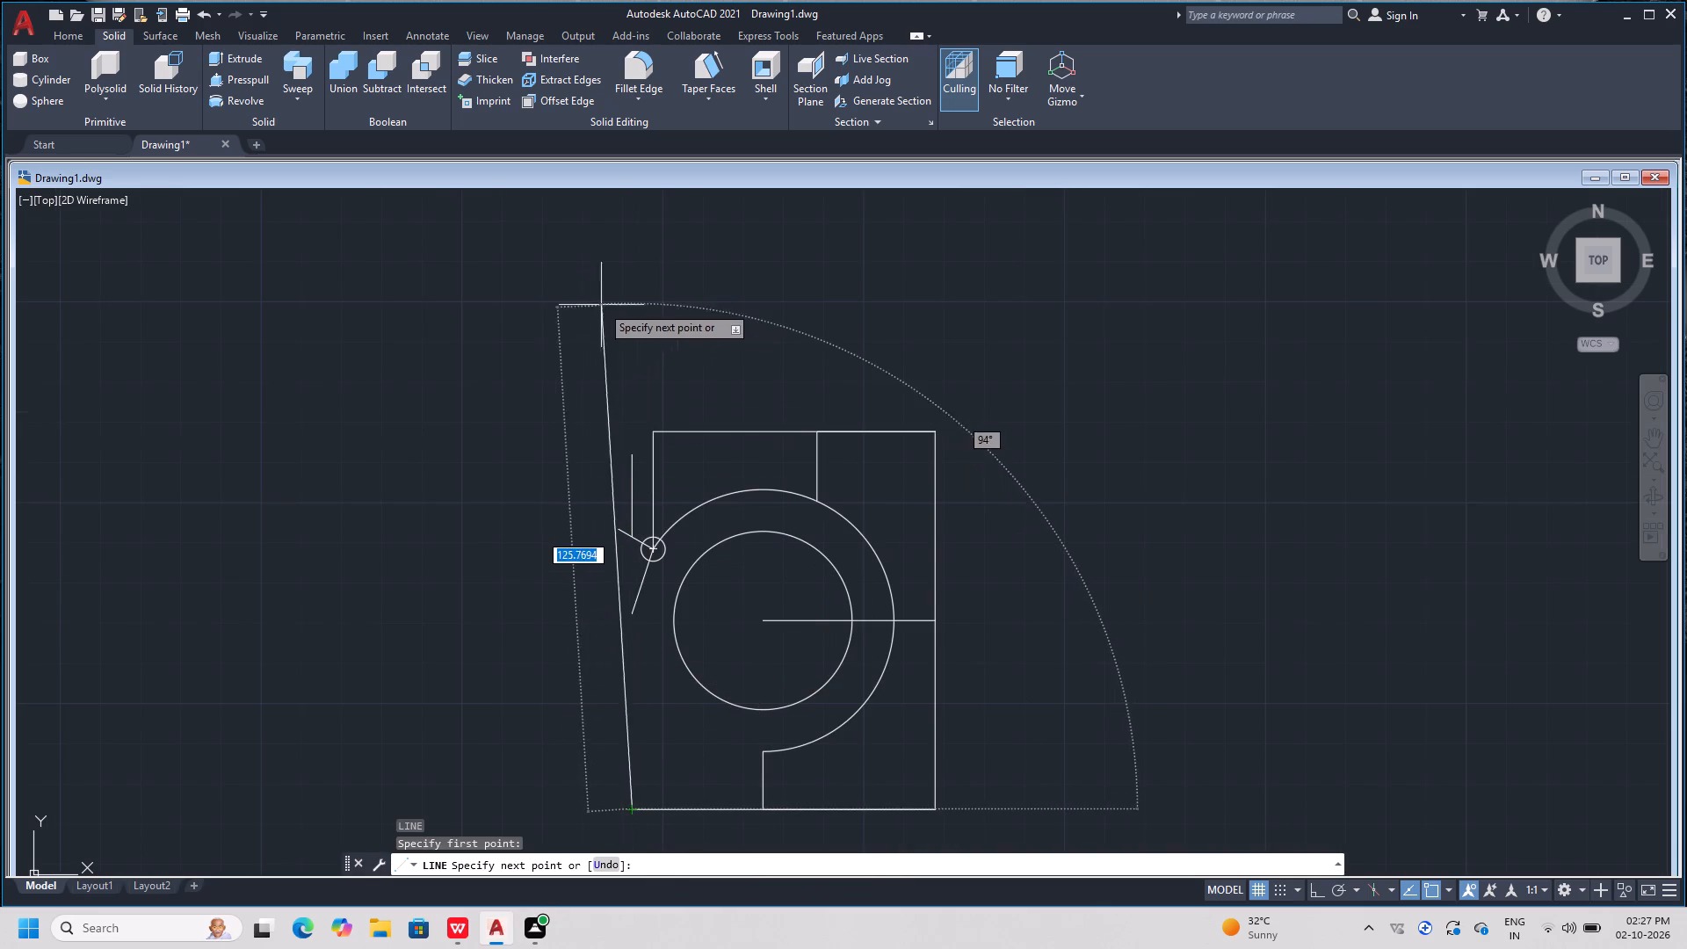
scroll(638, 280, "up", 1)
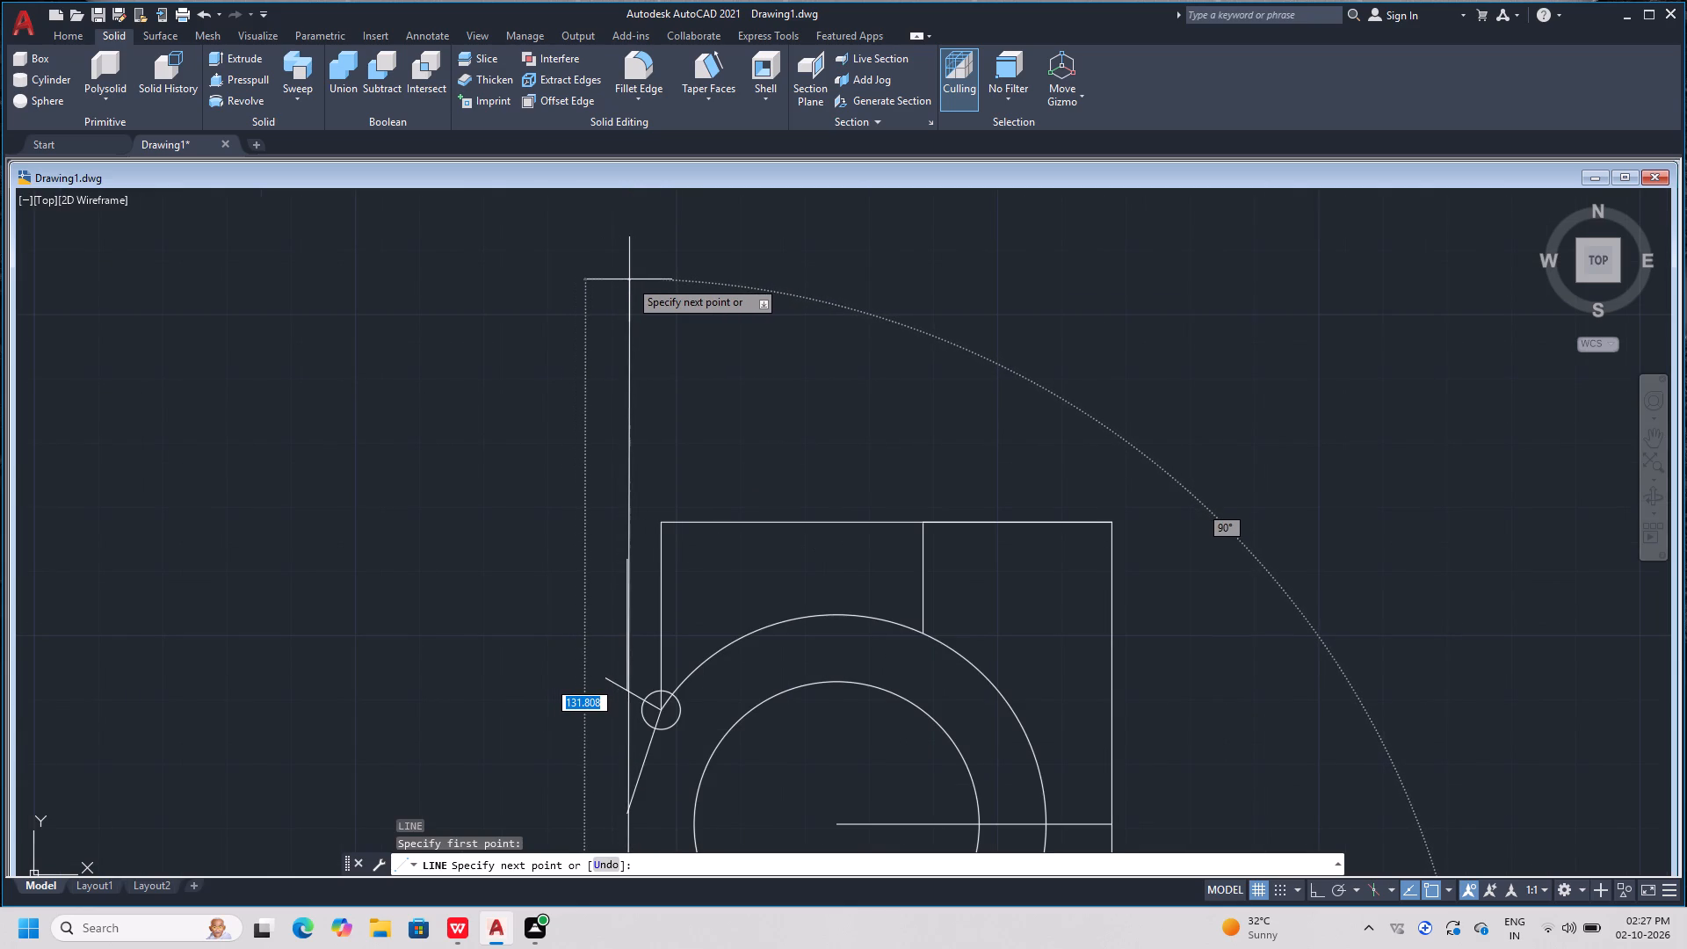
scroll(629, 279, "down", 1)
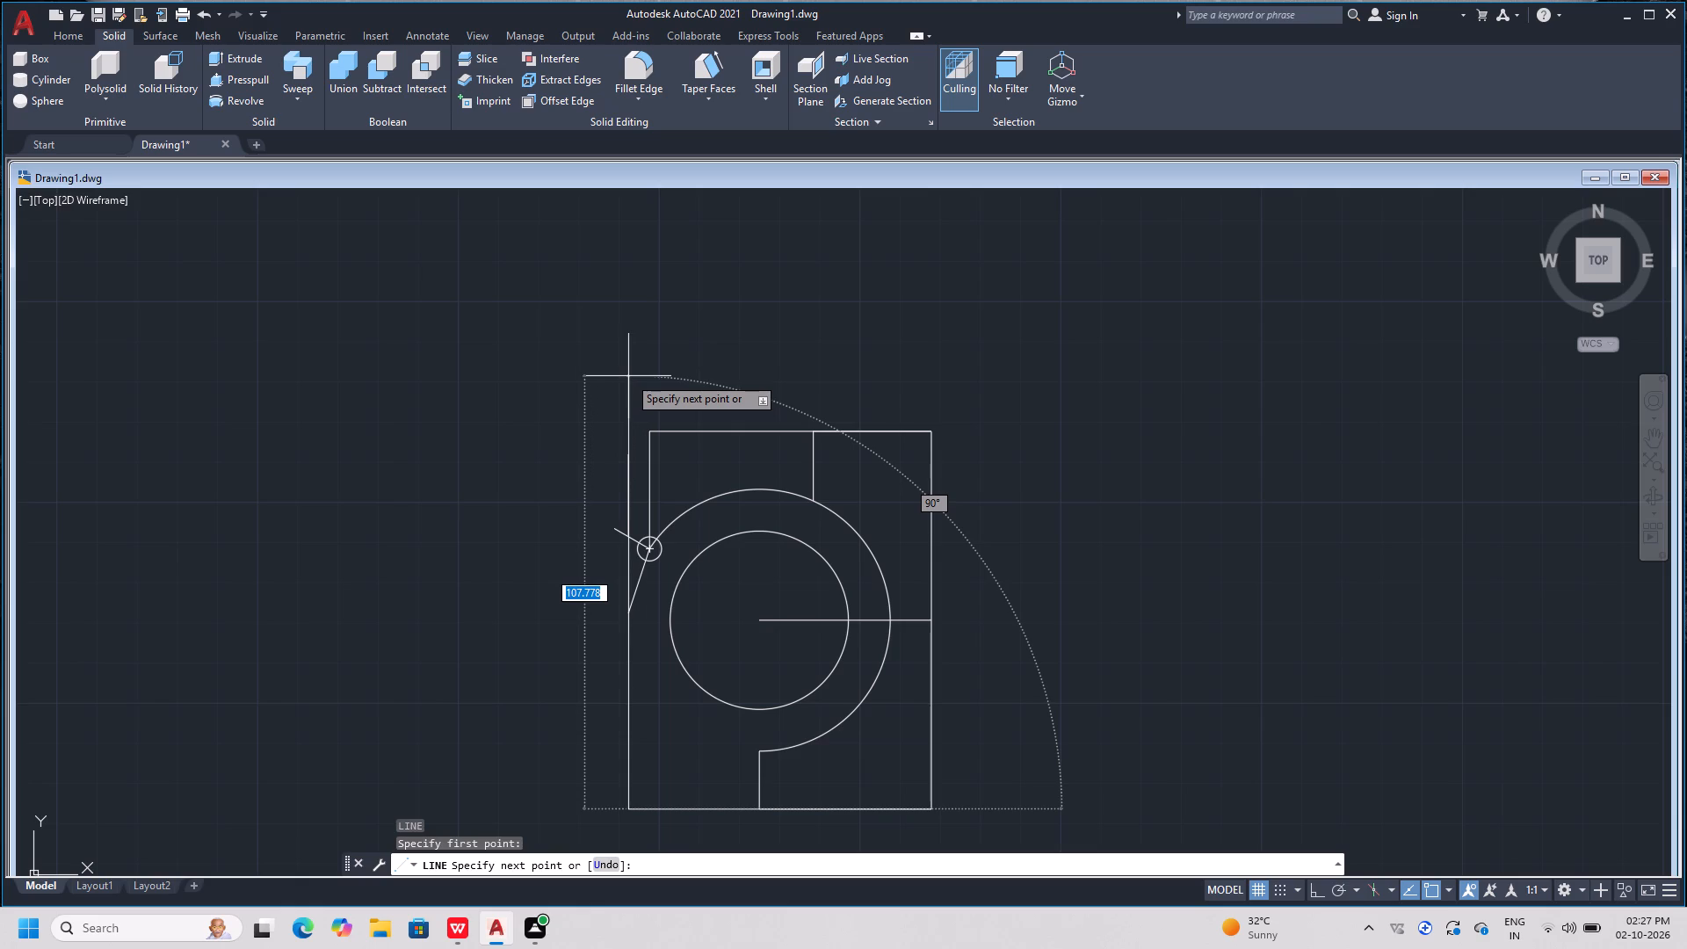
key("F8")
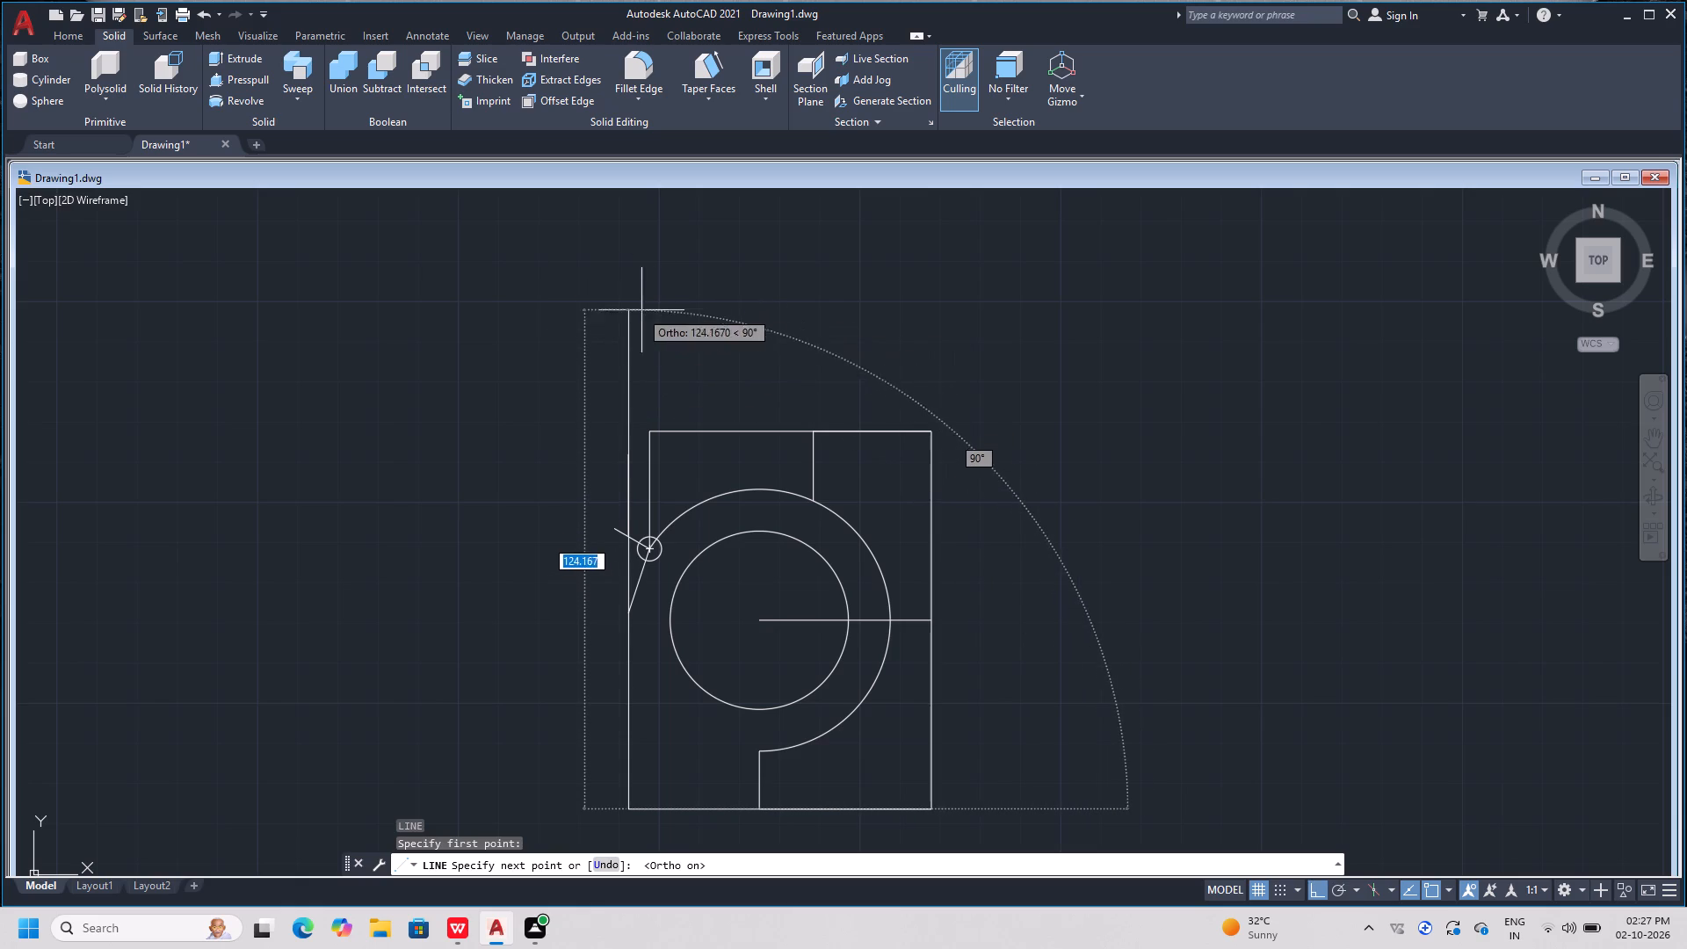
key("F8")
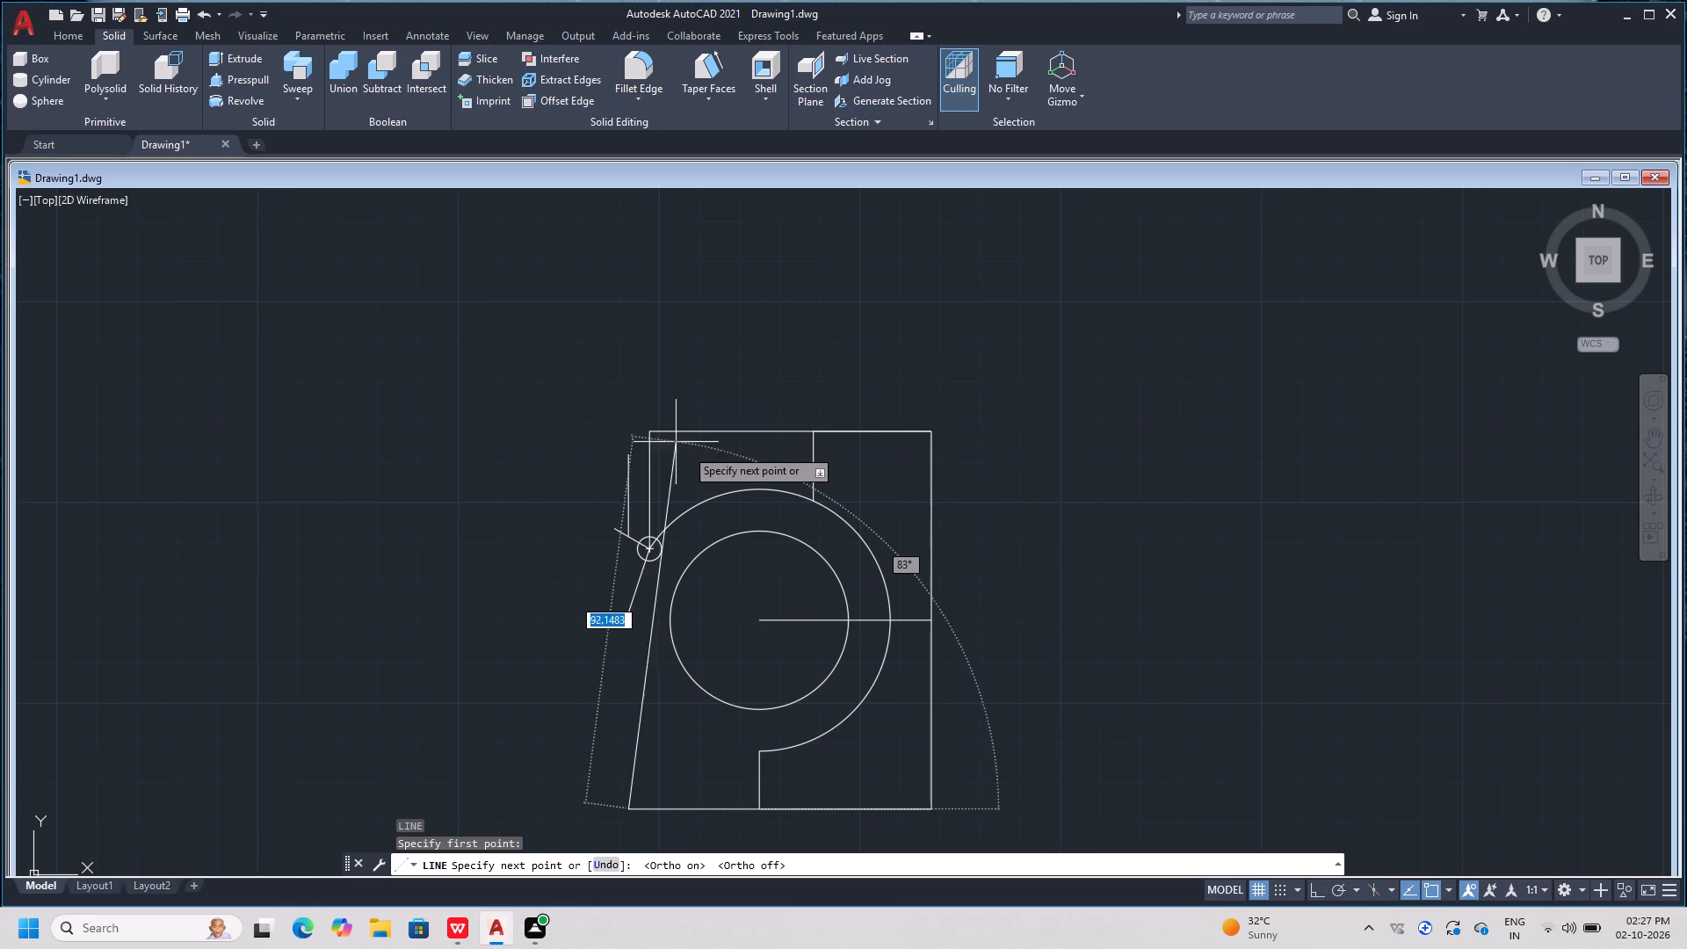
key("F10")
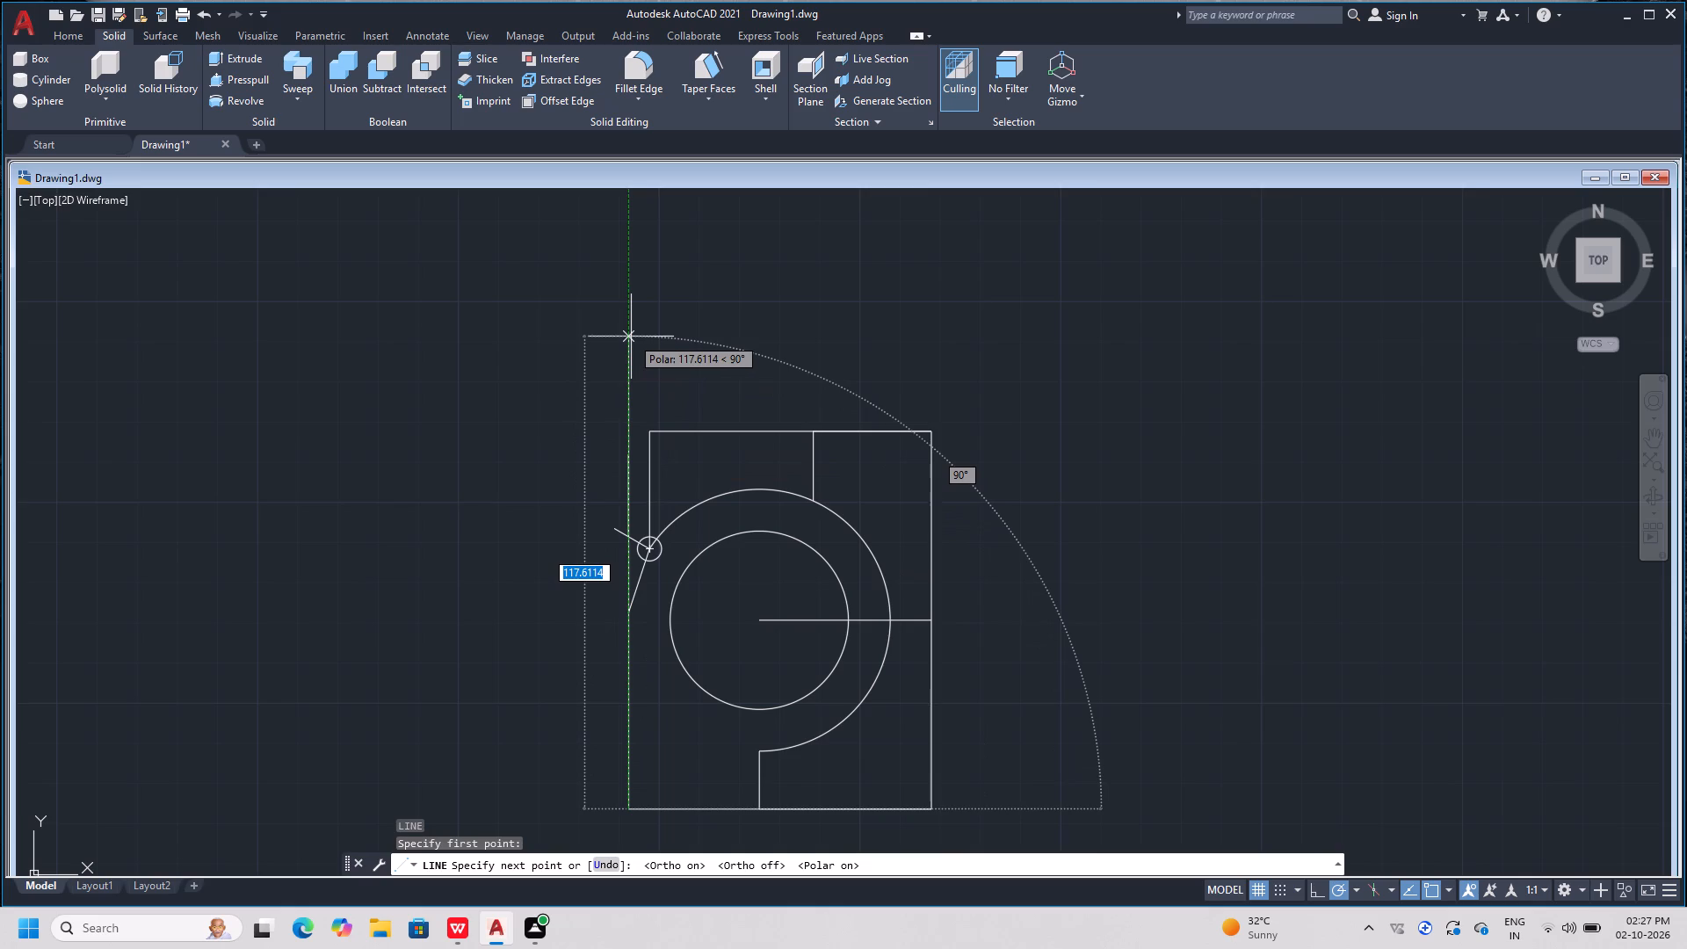
left_click(631, 337)
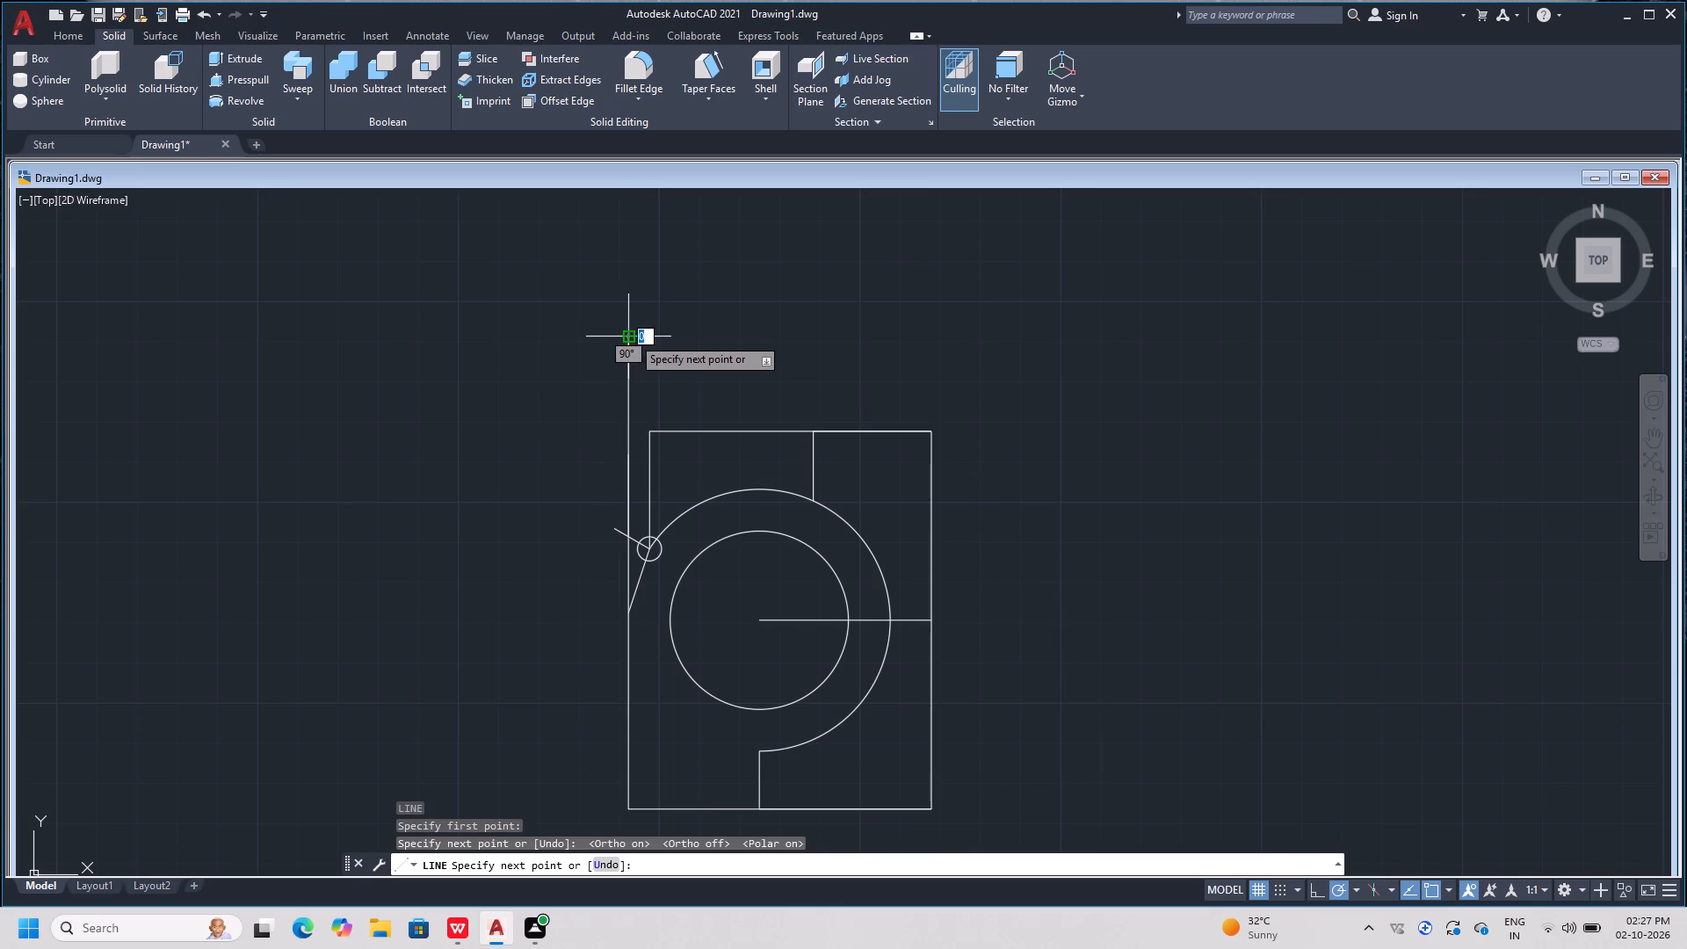
left_click_drag(700, 656, 699, 721)
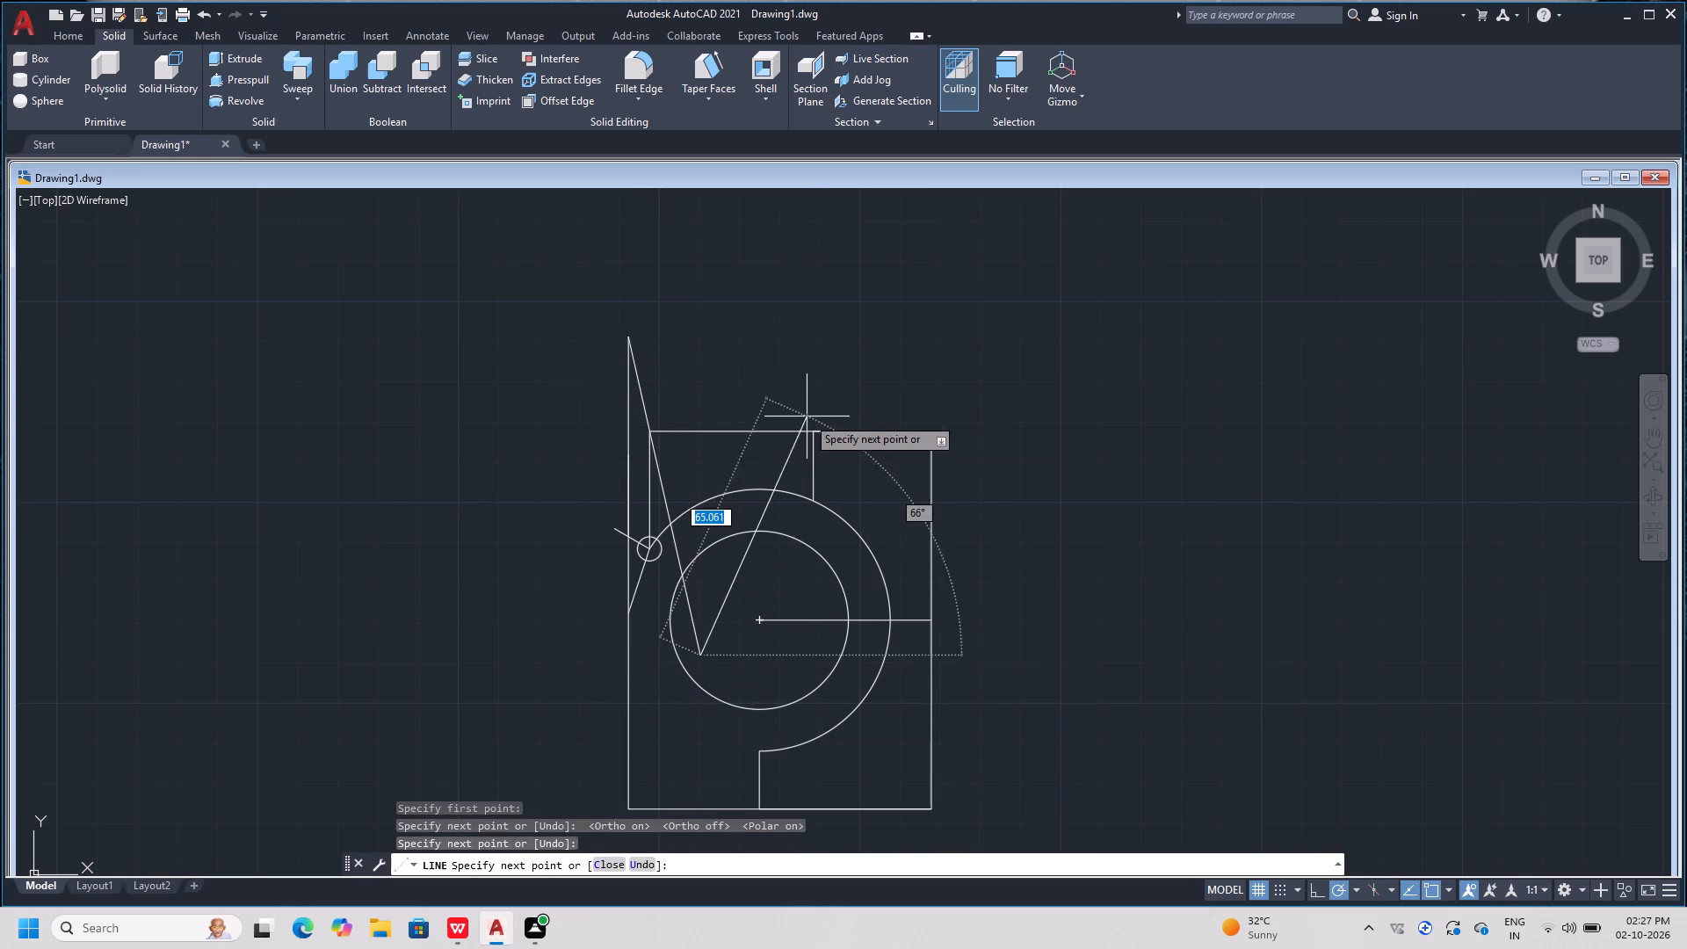
key("Escape")
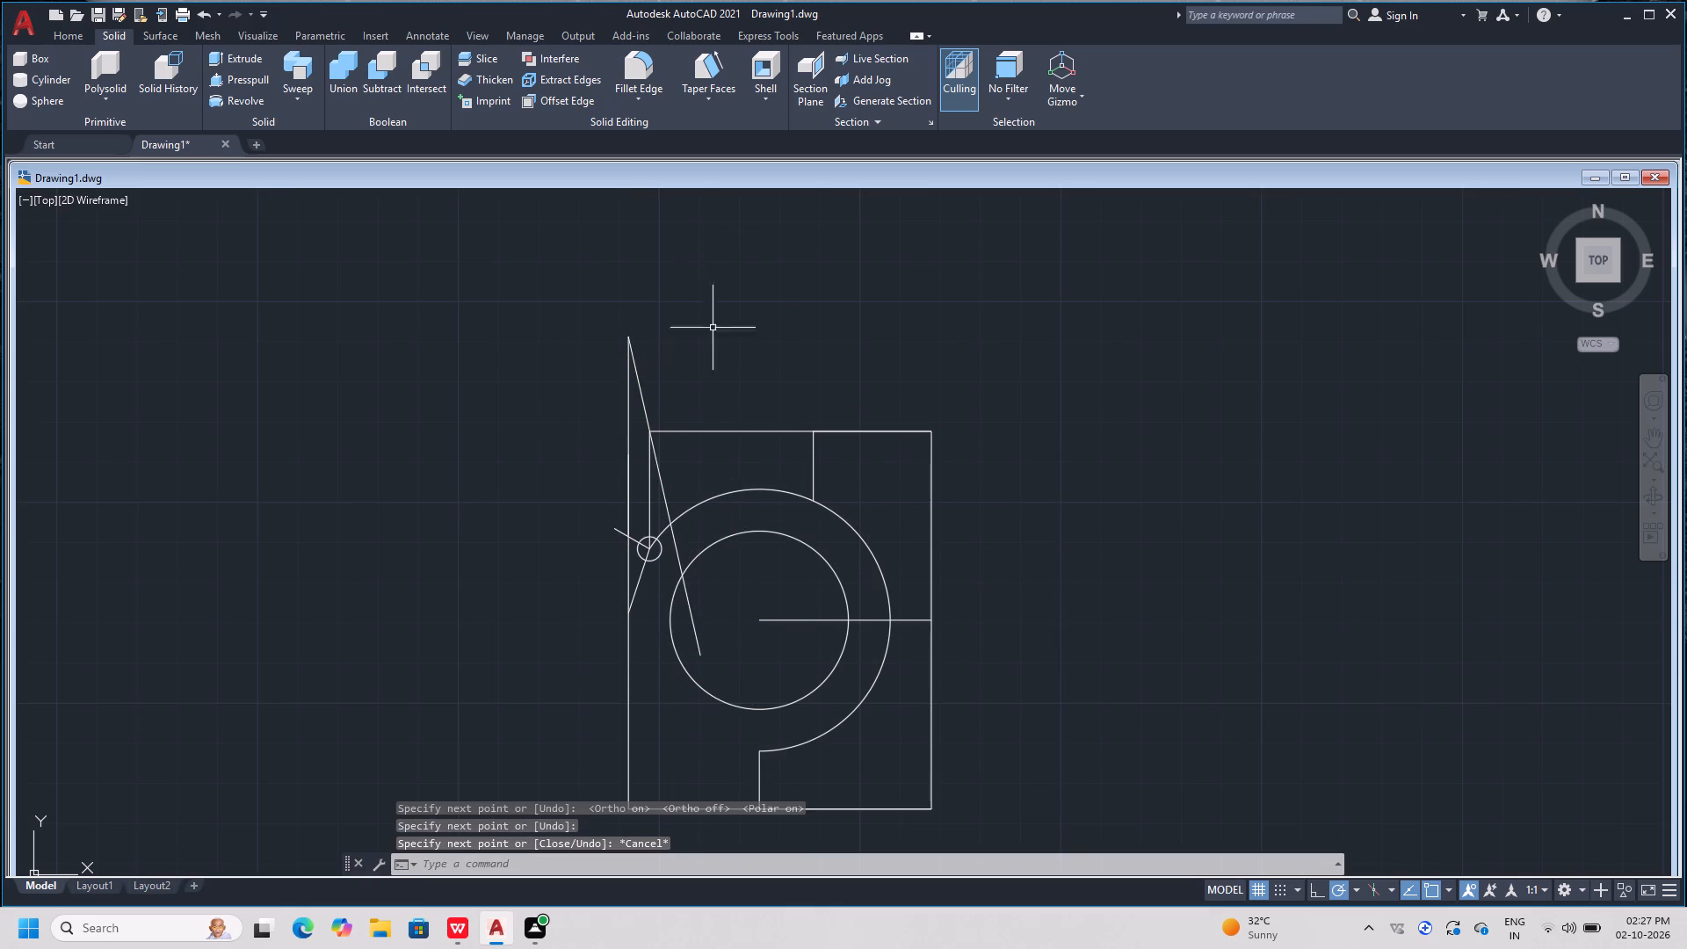
Delete the stray slanted line running from the new vertical line's upper end into the inner circle.
left_click(636, 386)
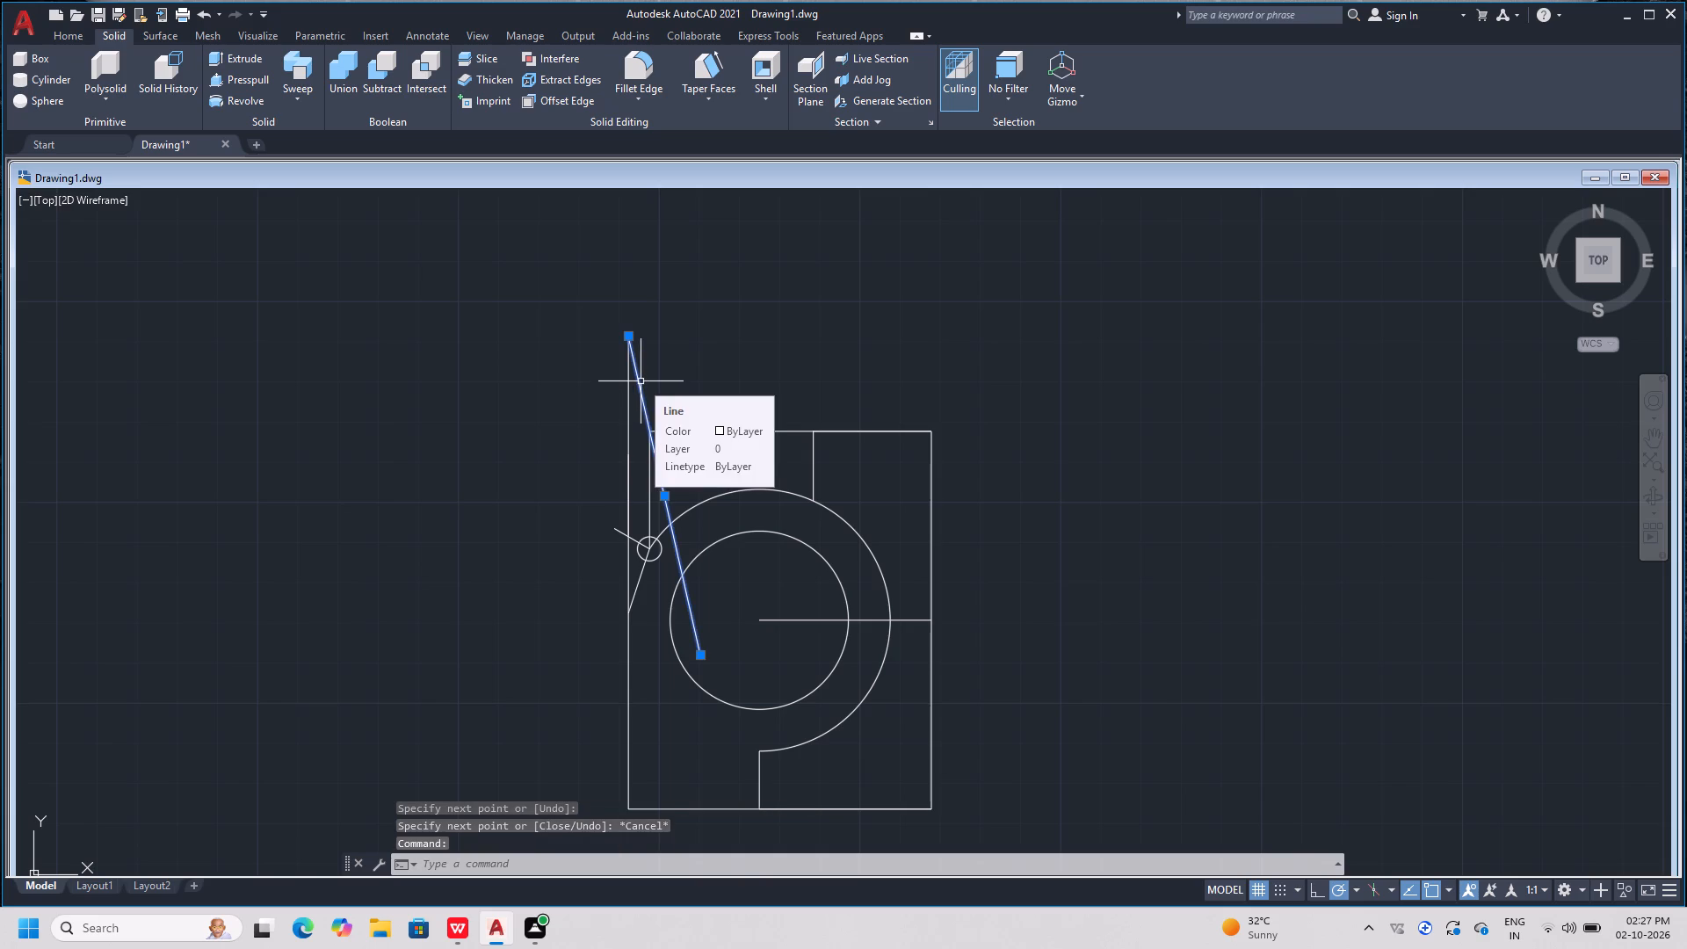
key("Delete")
Trim the new vertical line above its junction with the slanted line's lower end.
scroll(597, 740, "up", 1)
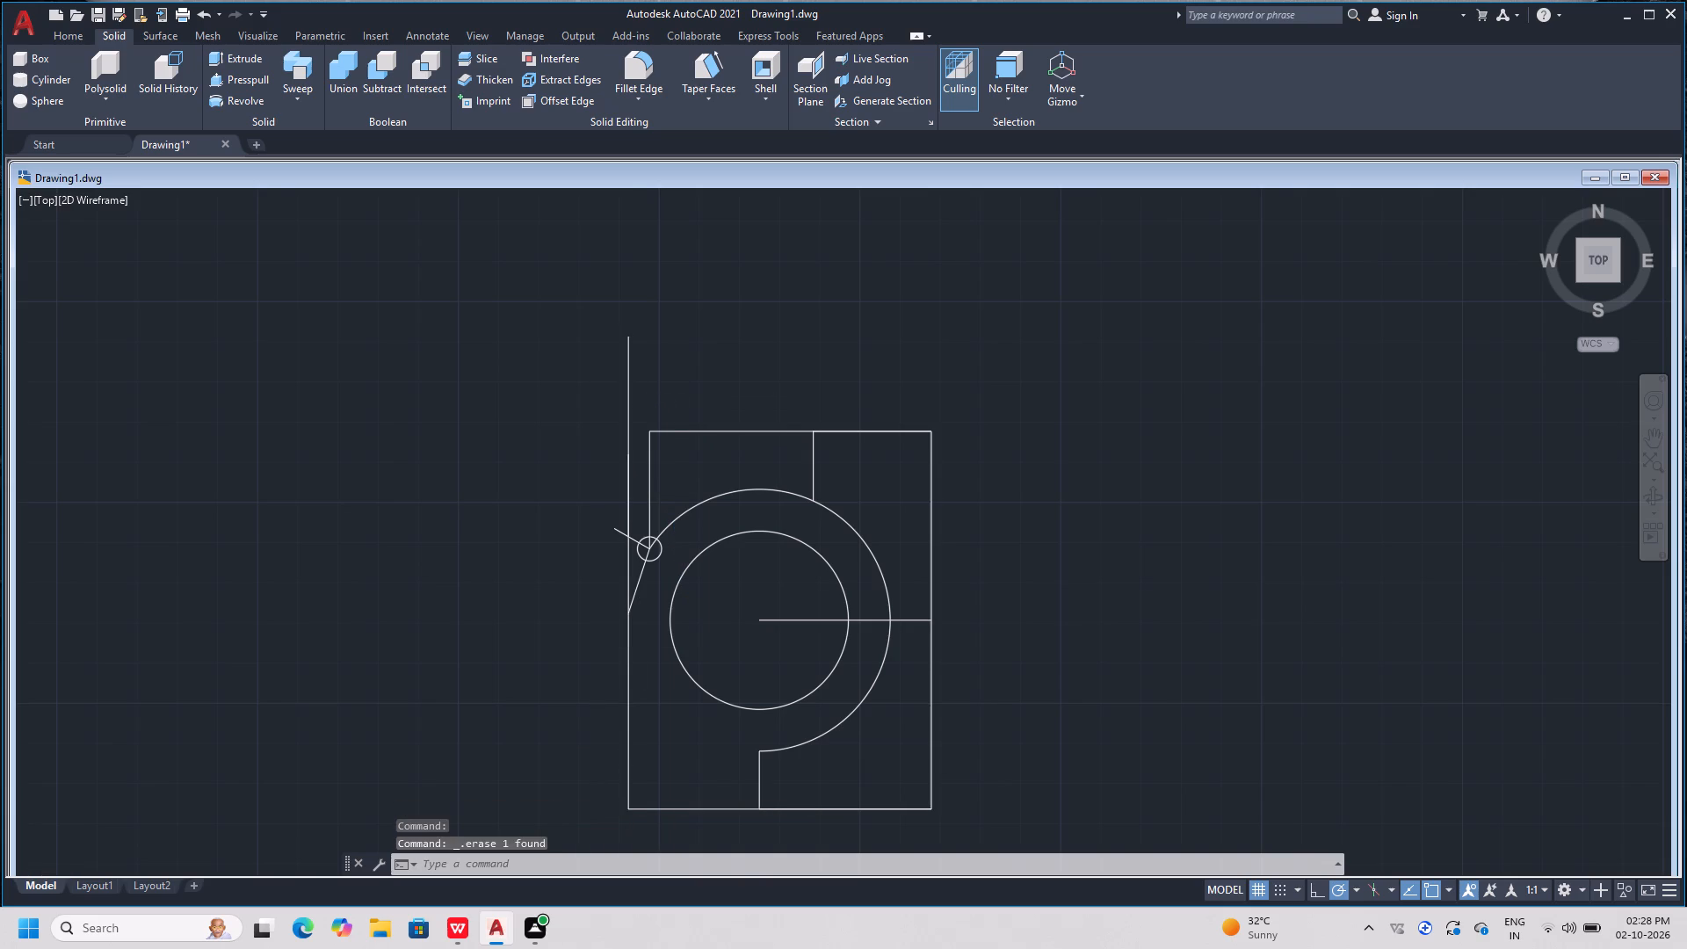
scroll(643, 547, "up", 5)
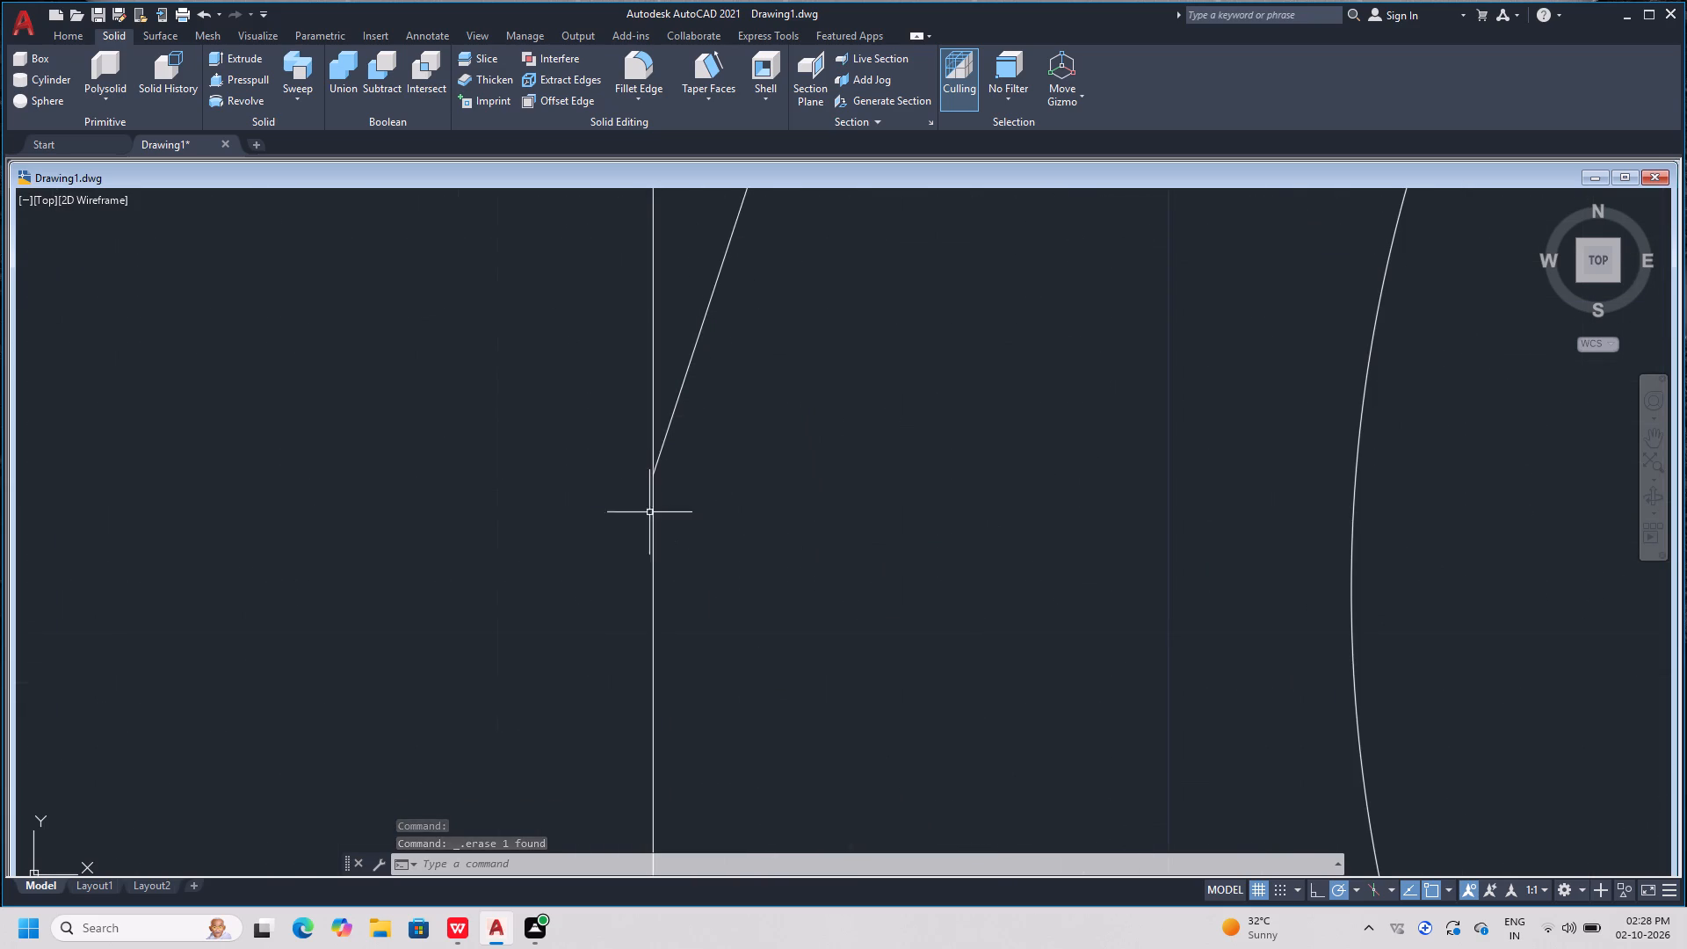
key("t")
key("r")
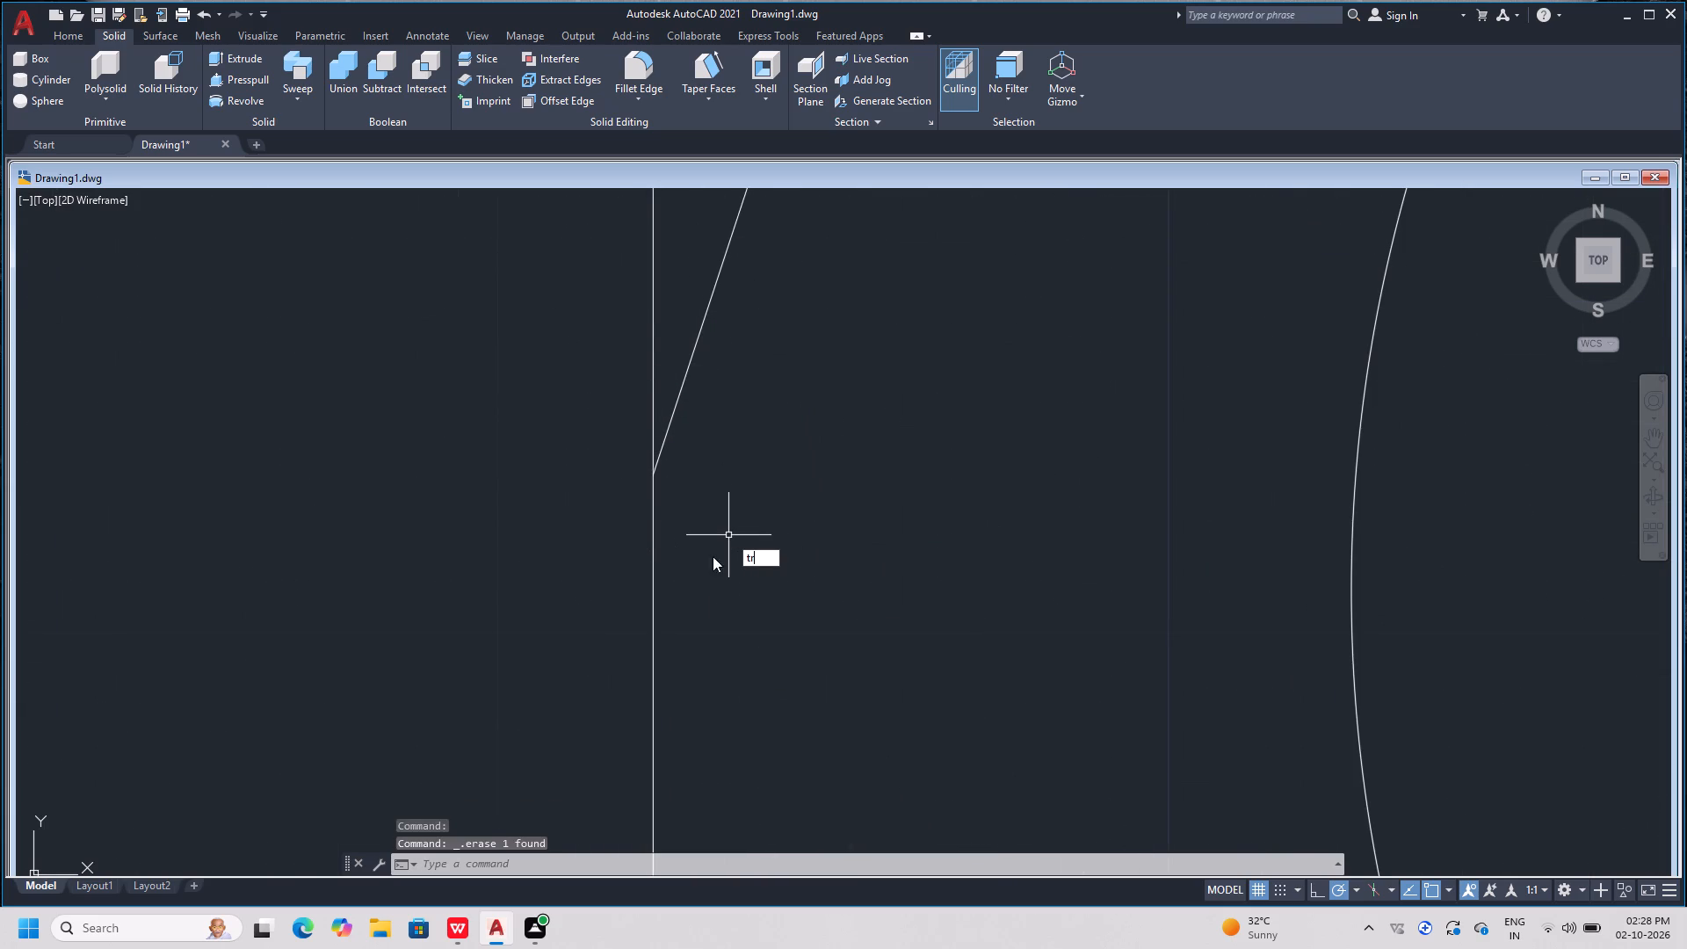
key("space")
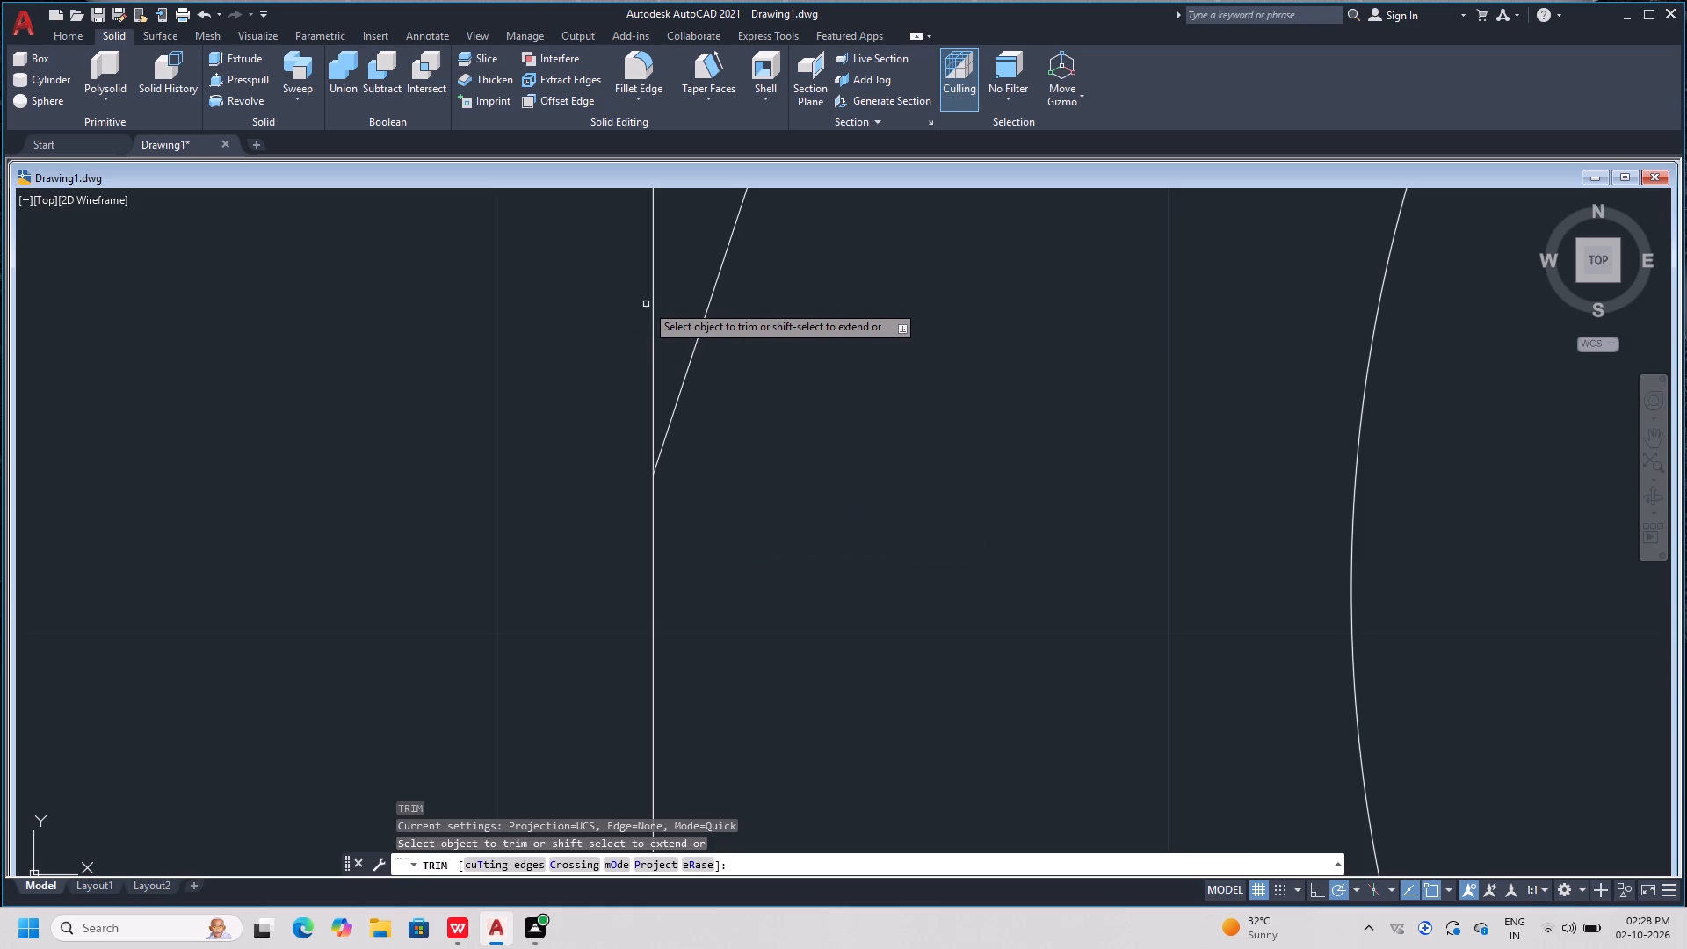
left_click(653, 299)
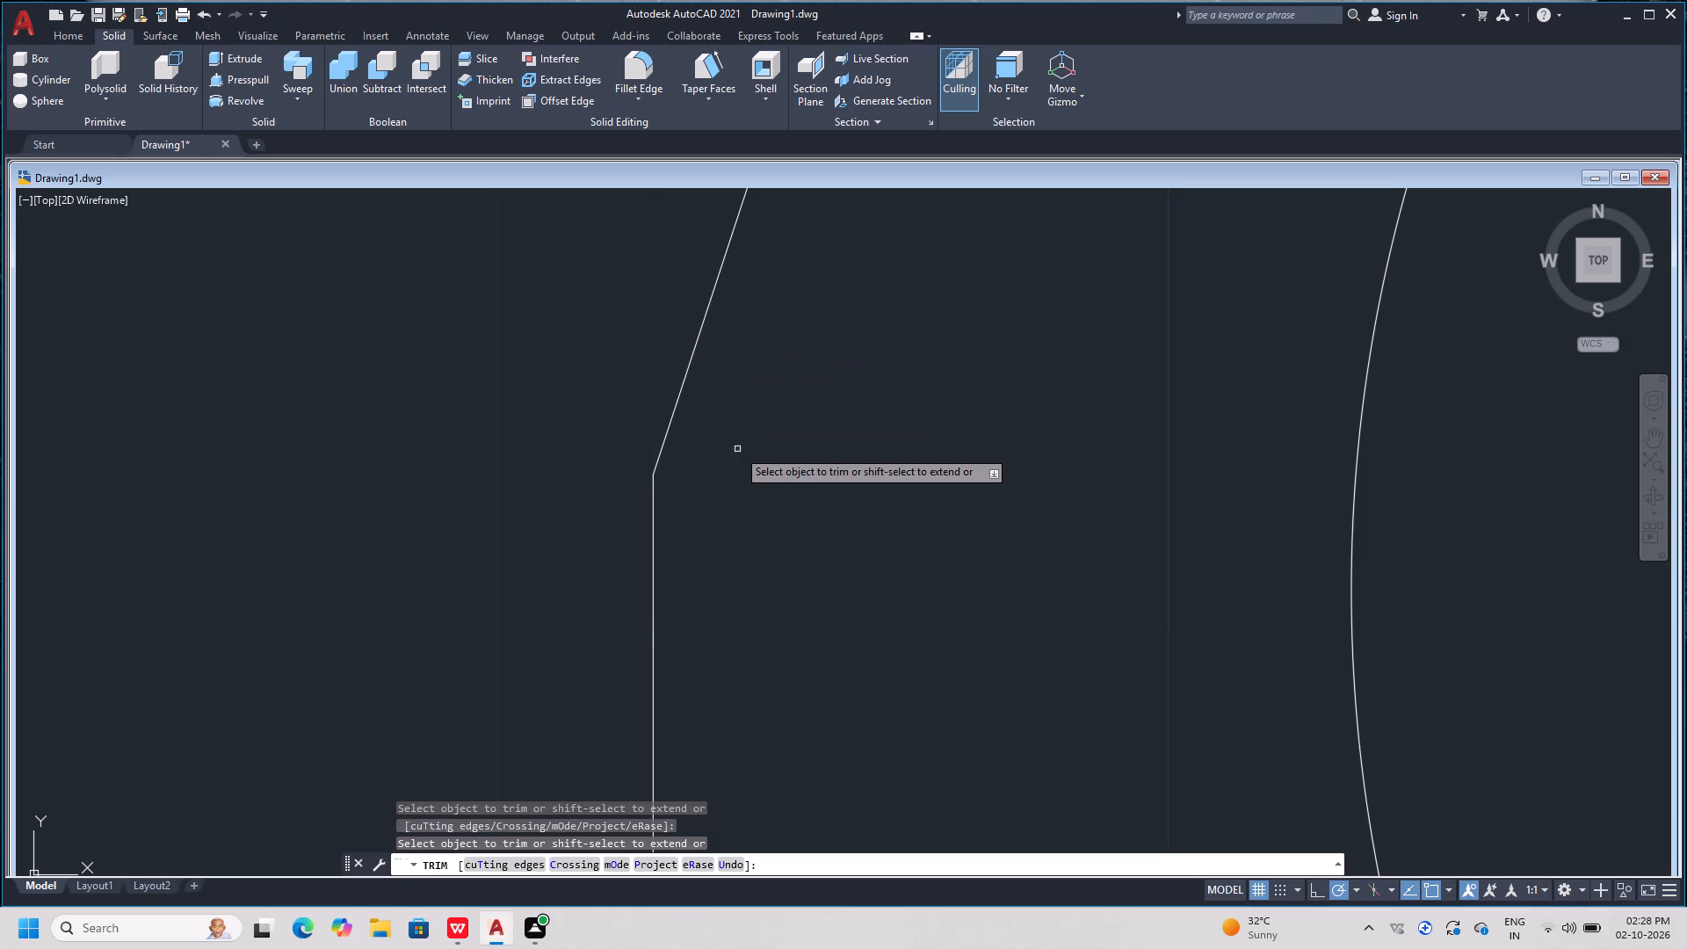
scroll(737, 450, "down", 6)
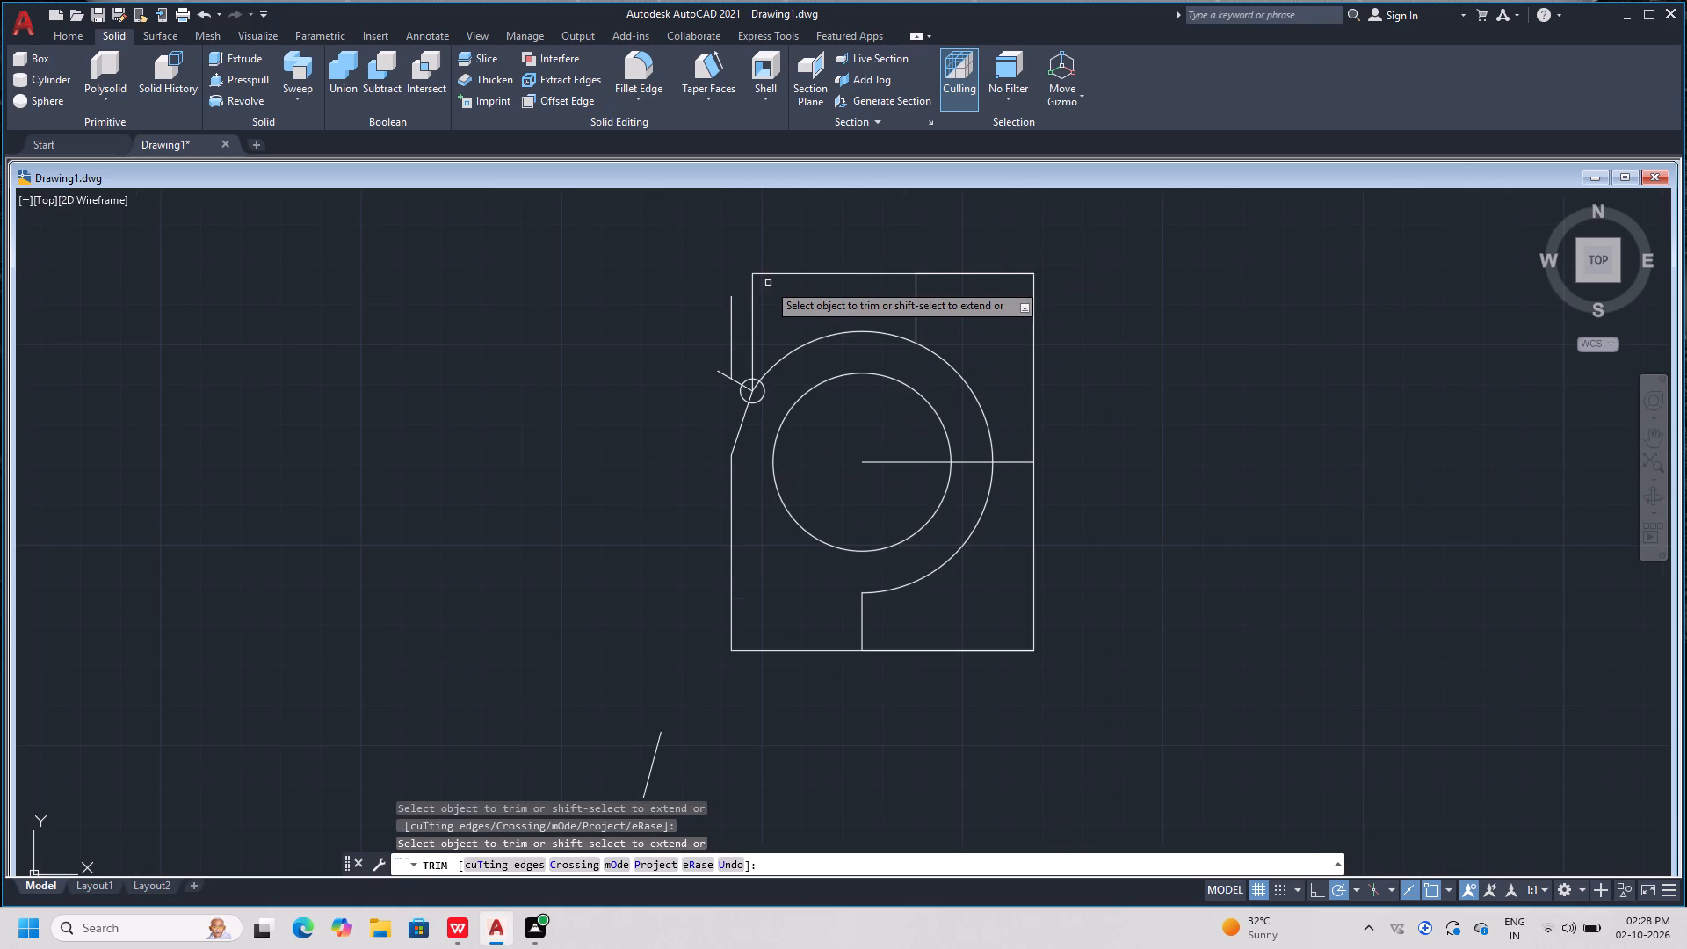
scroll(841, 254, "up", 2)
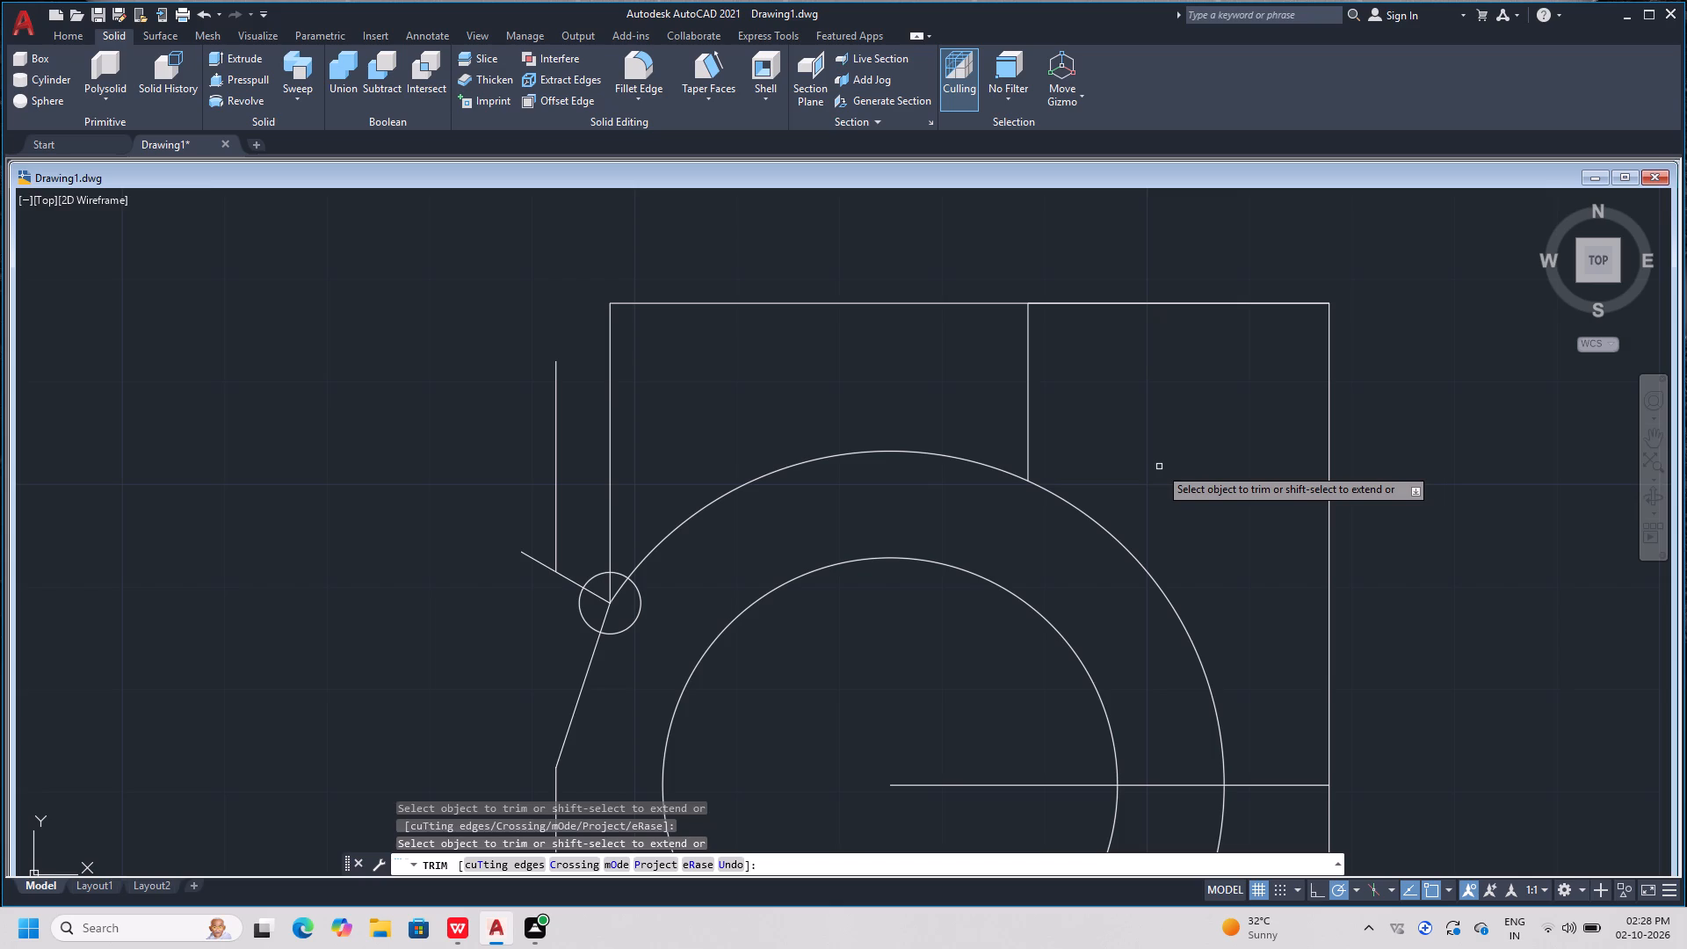
key("Escape")
key("Escape")
key("Escape")
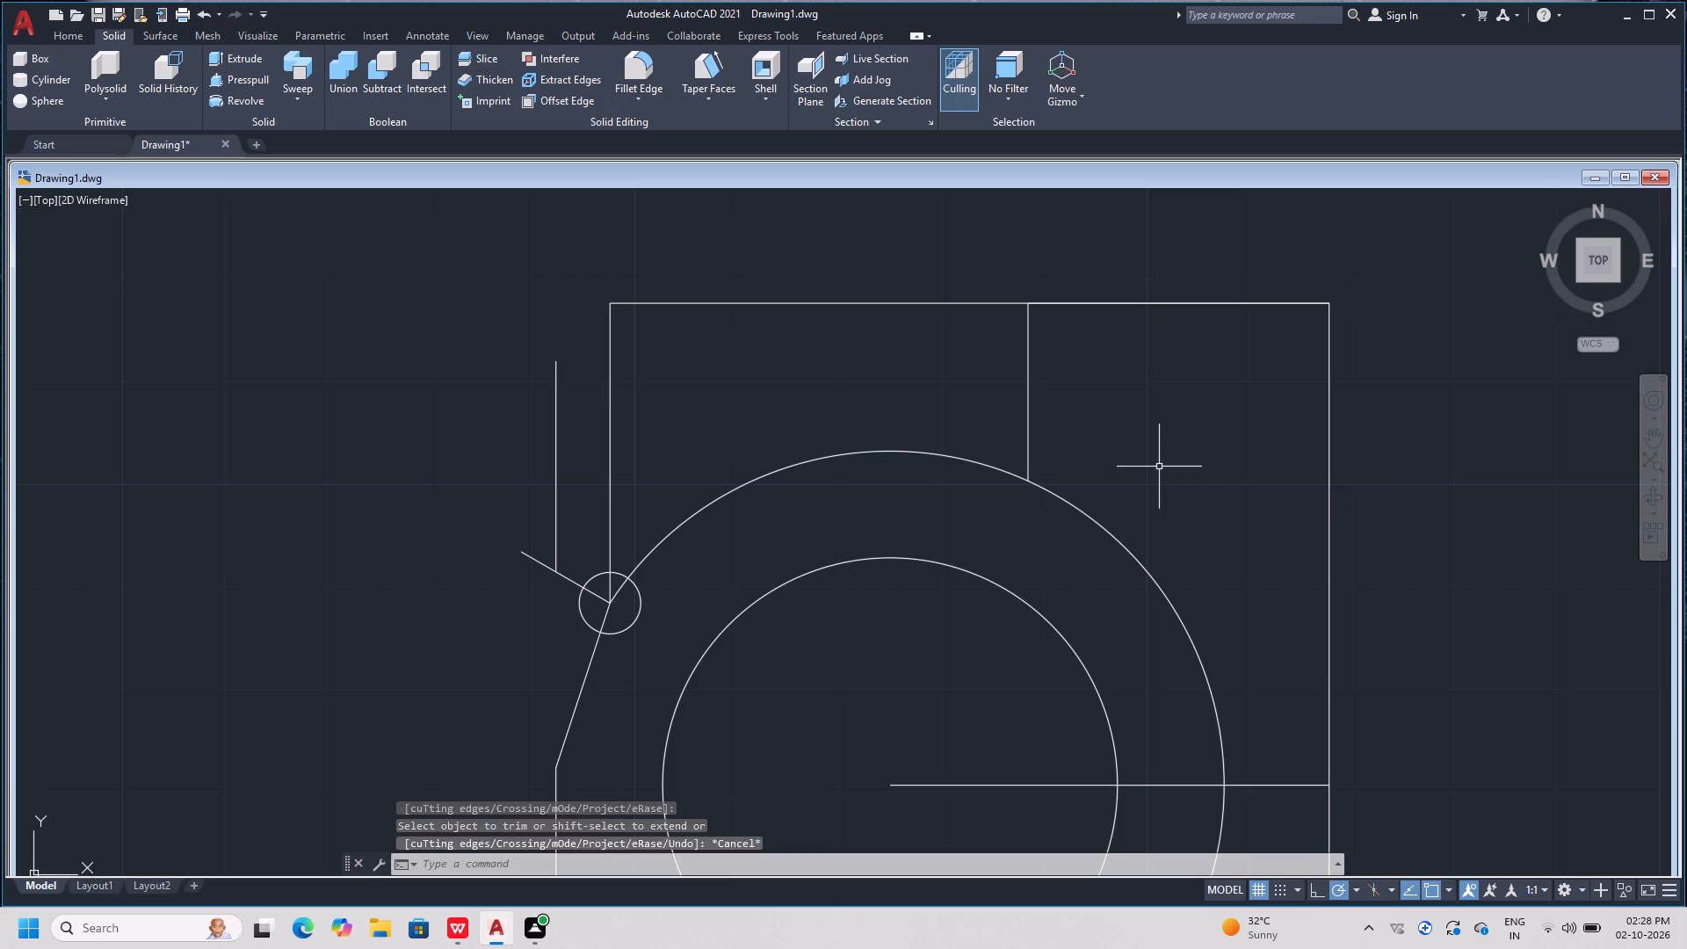
key("Escape")
key("Escape")
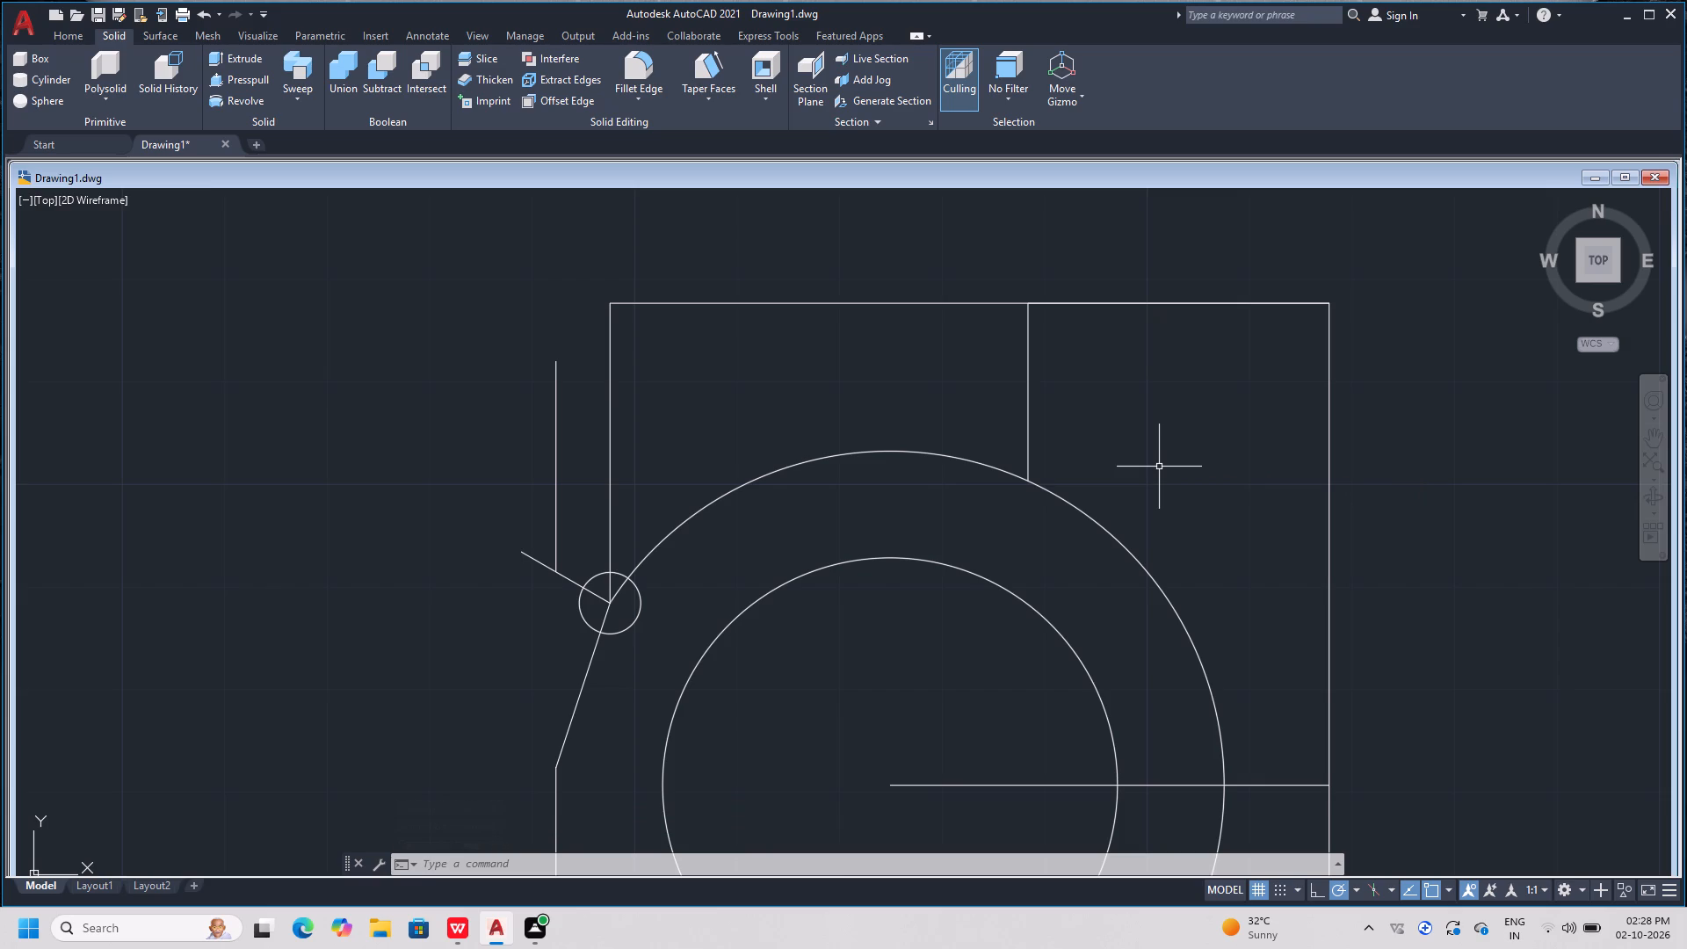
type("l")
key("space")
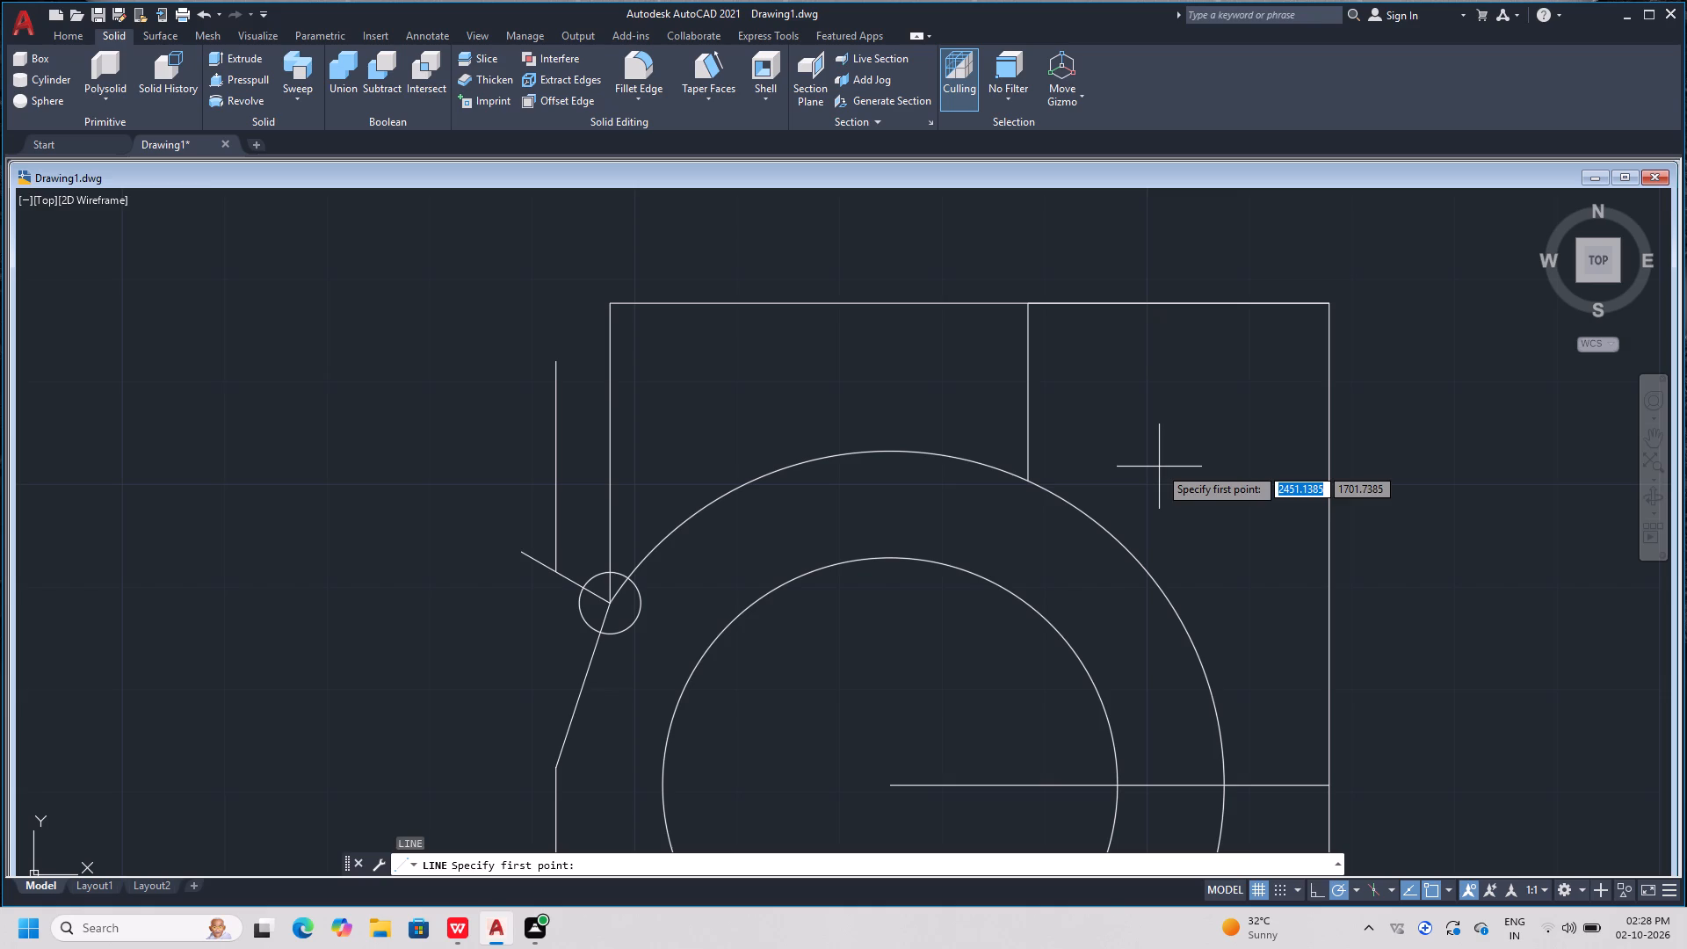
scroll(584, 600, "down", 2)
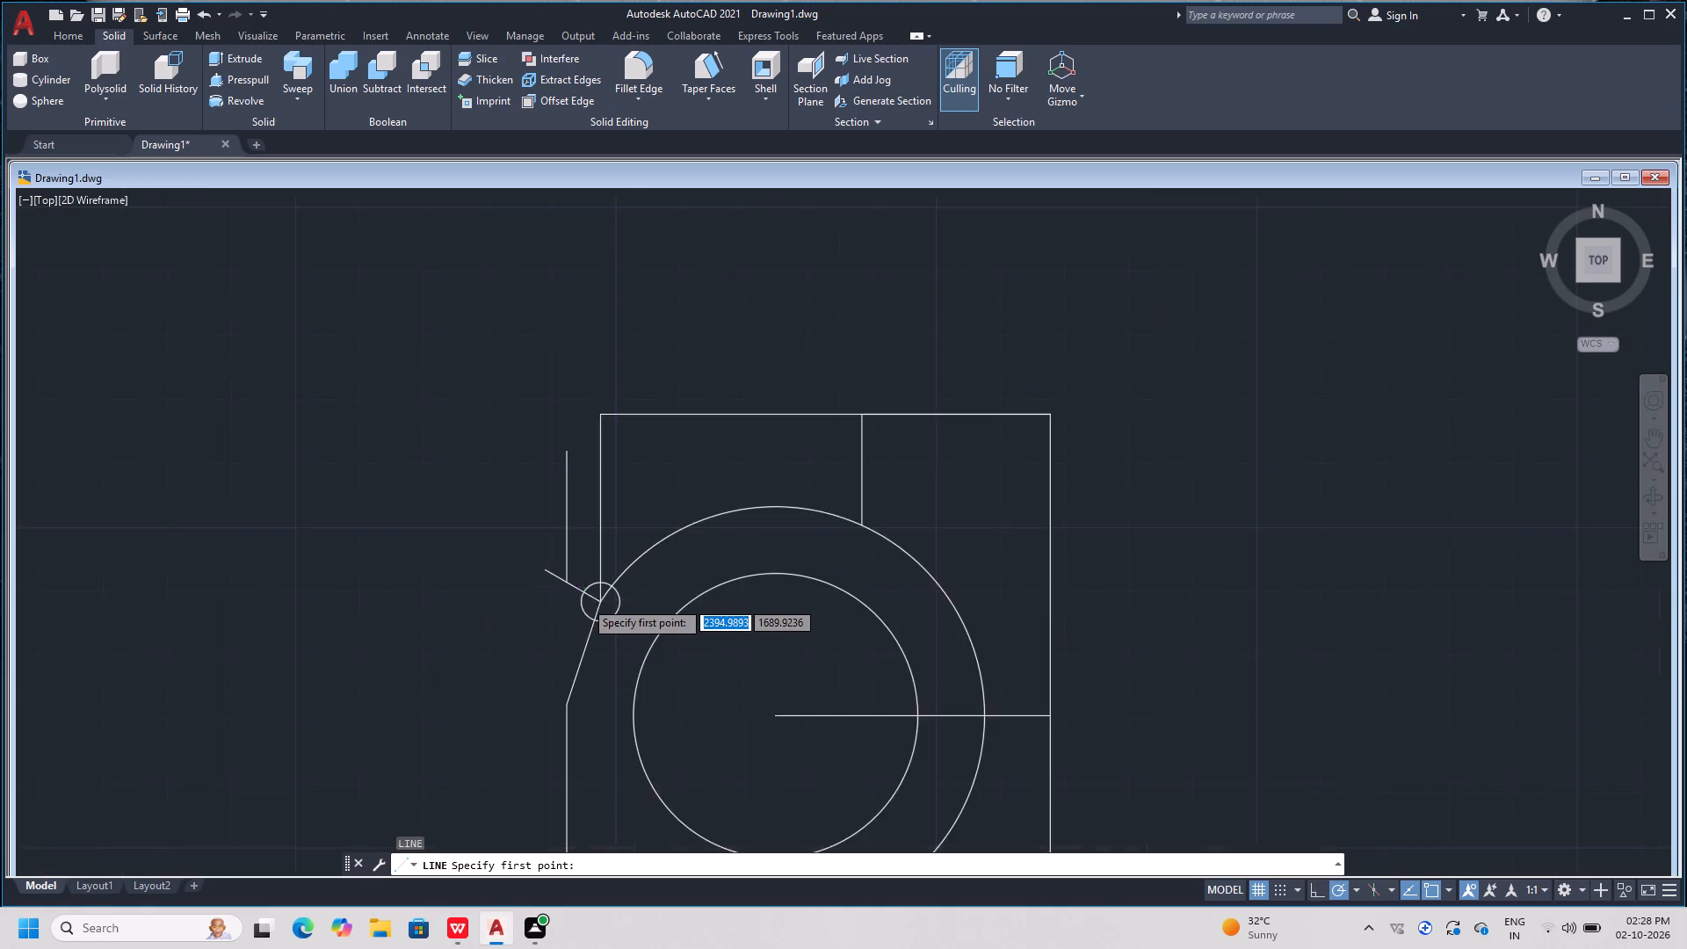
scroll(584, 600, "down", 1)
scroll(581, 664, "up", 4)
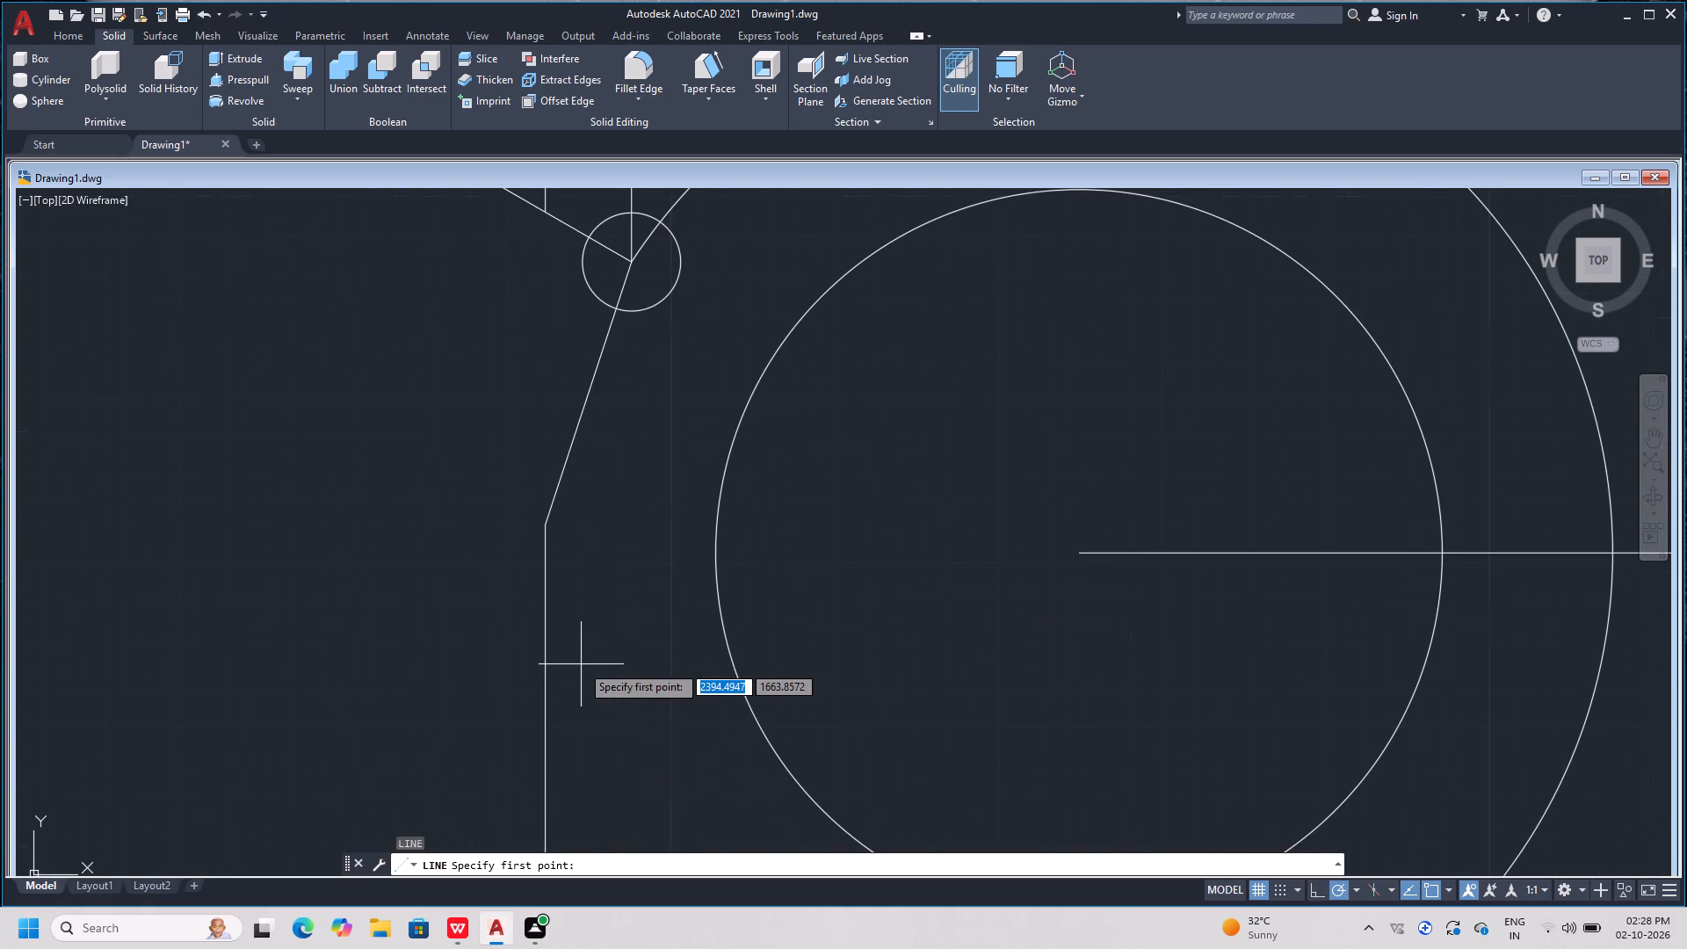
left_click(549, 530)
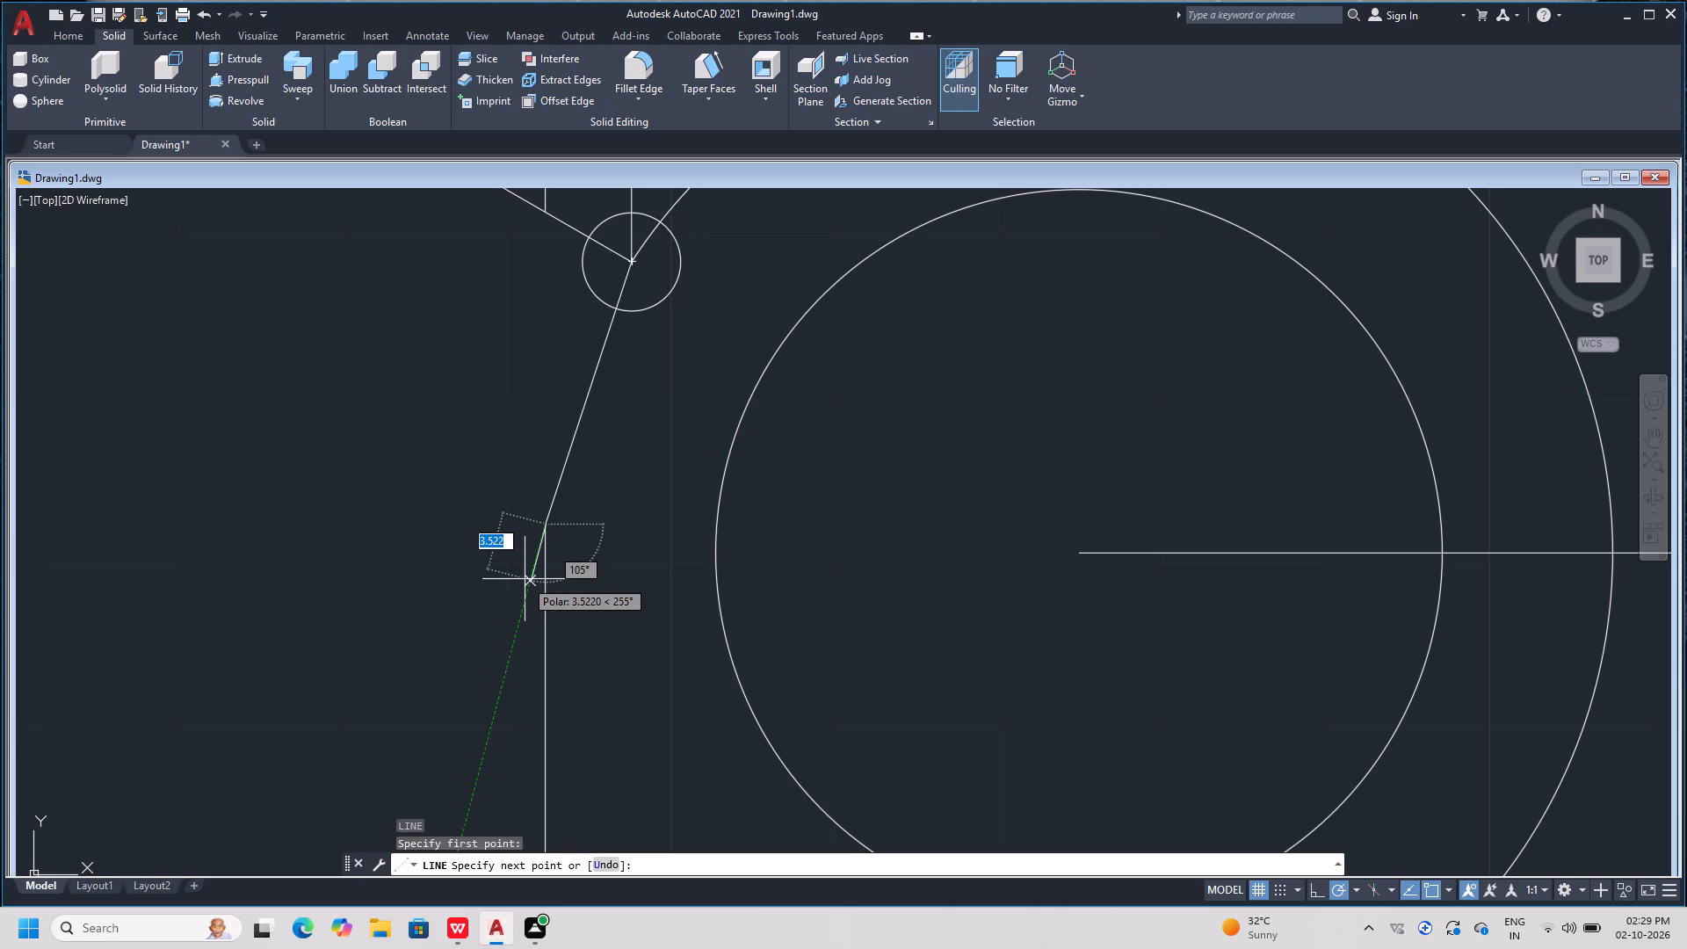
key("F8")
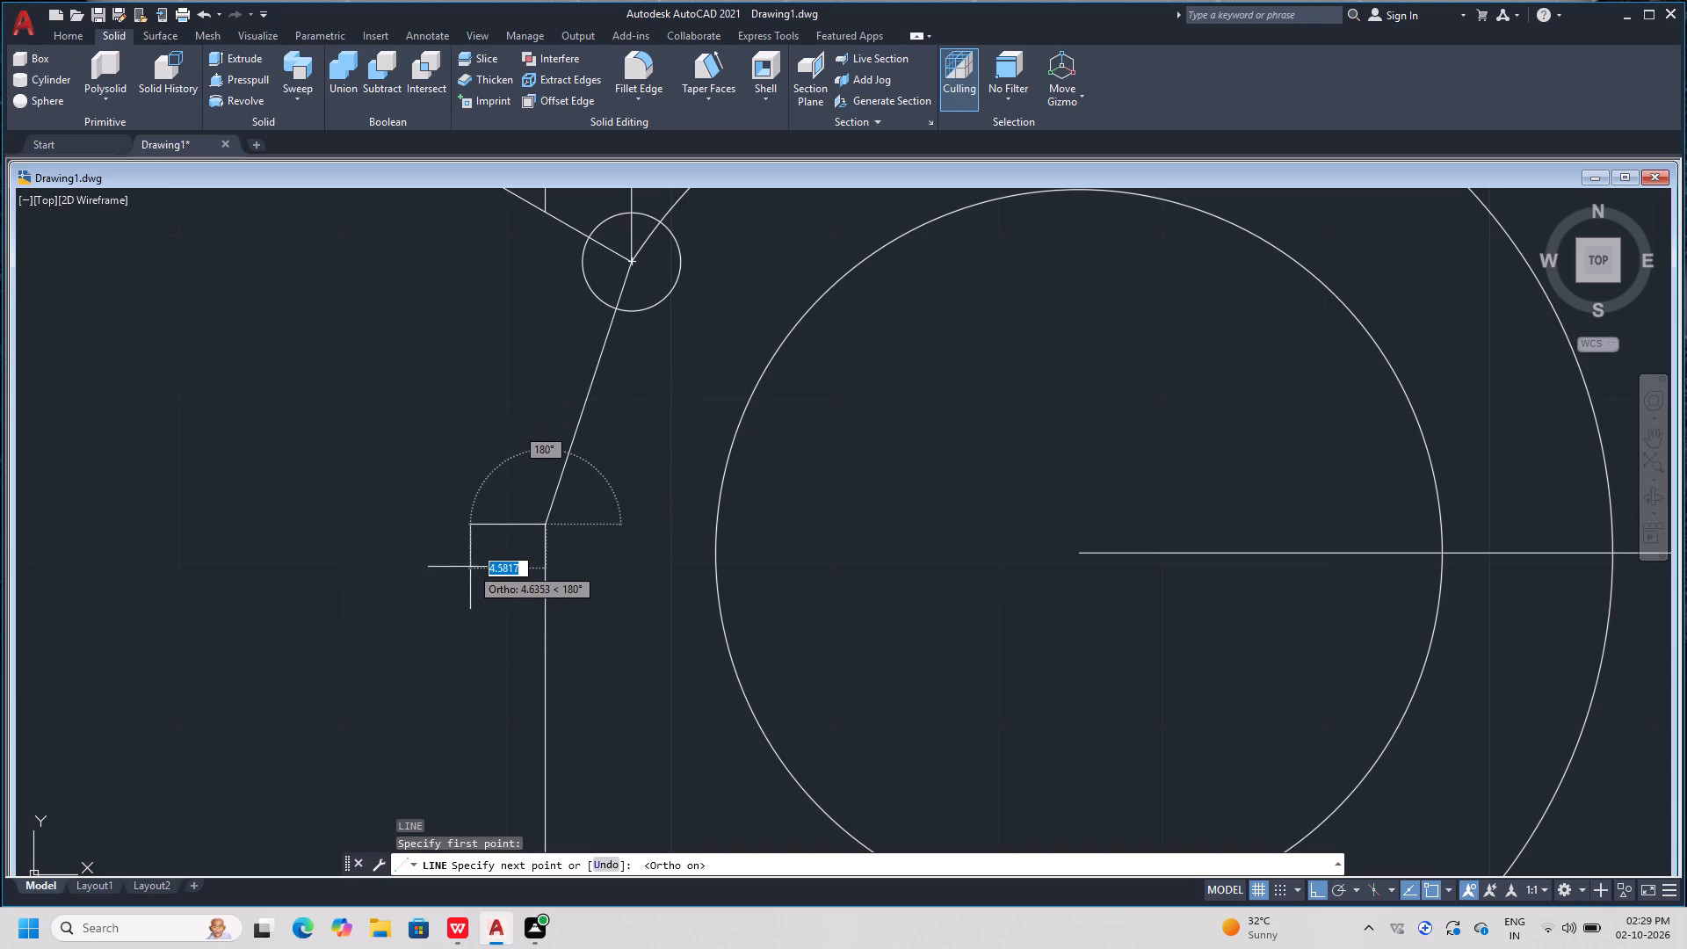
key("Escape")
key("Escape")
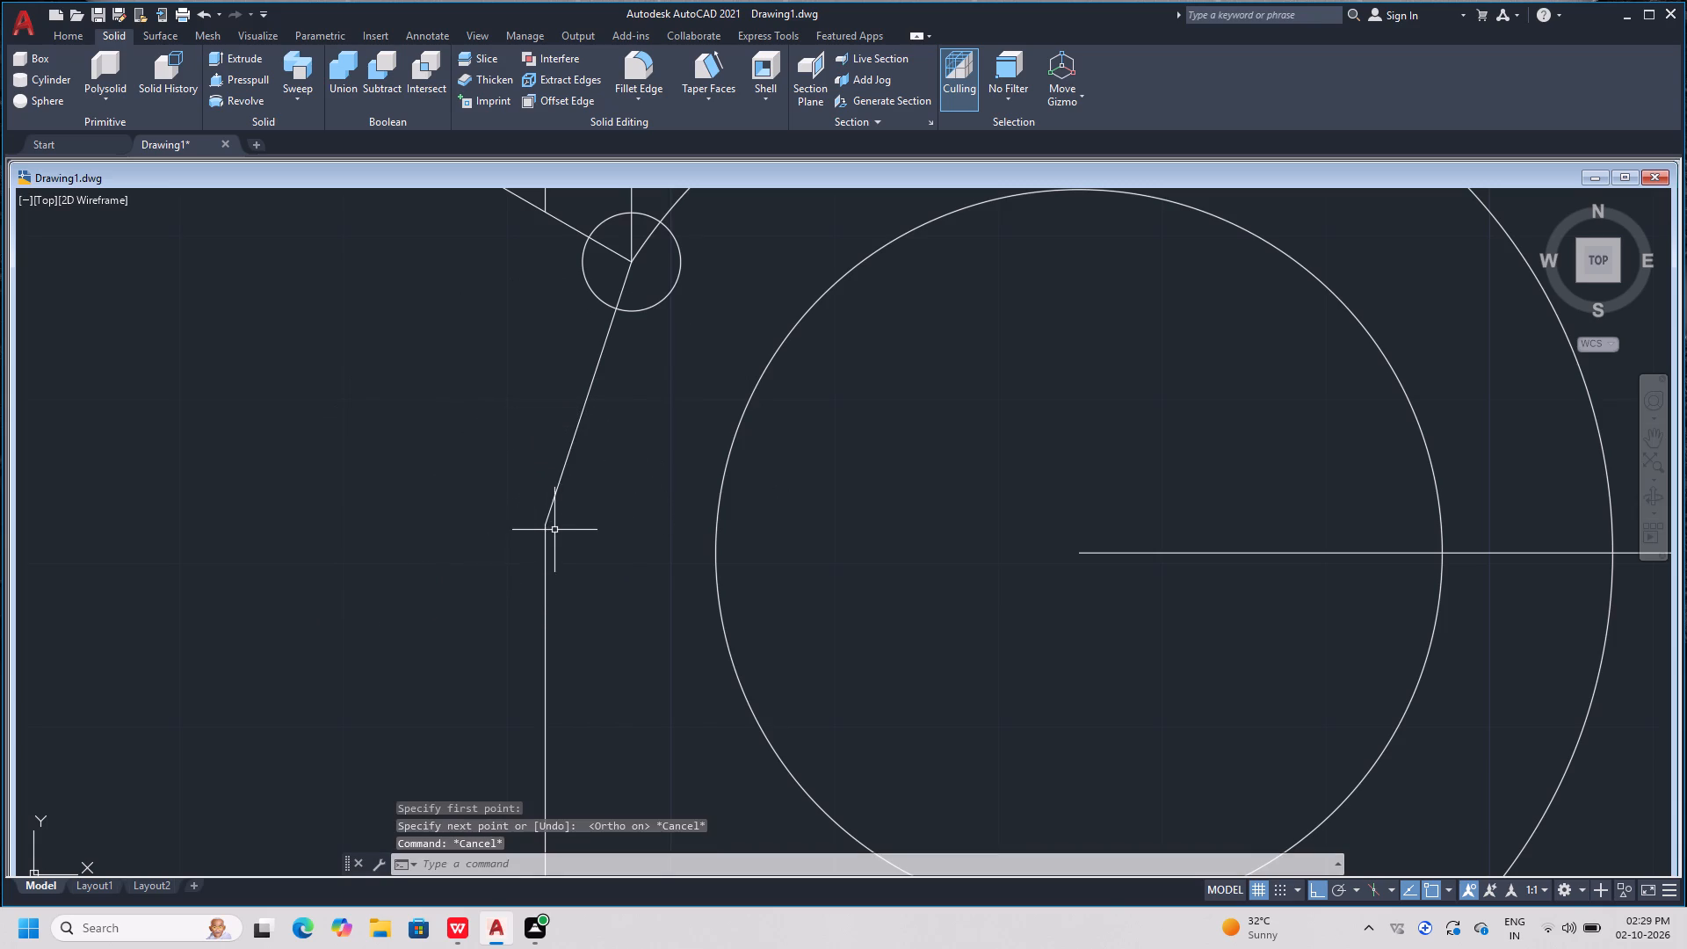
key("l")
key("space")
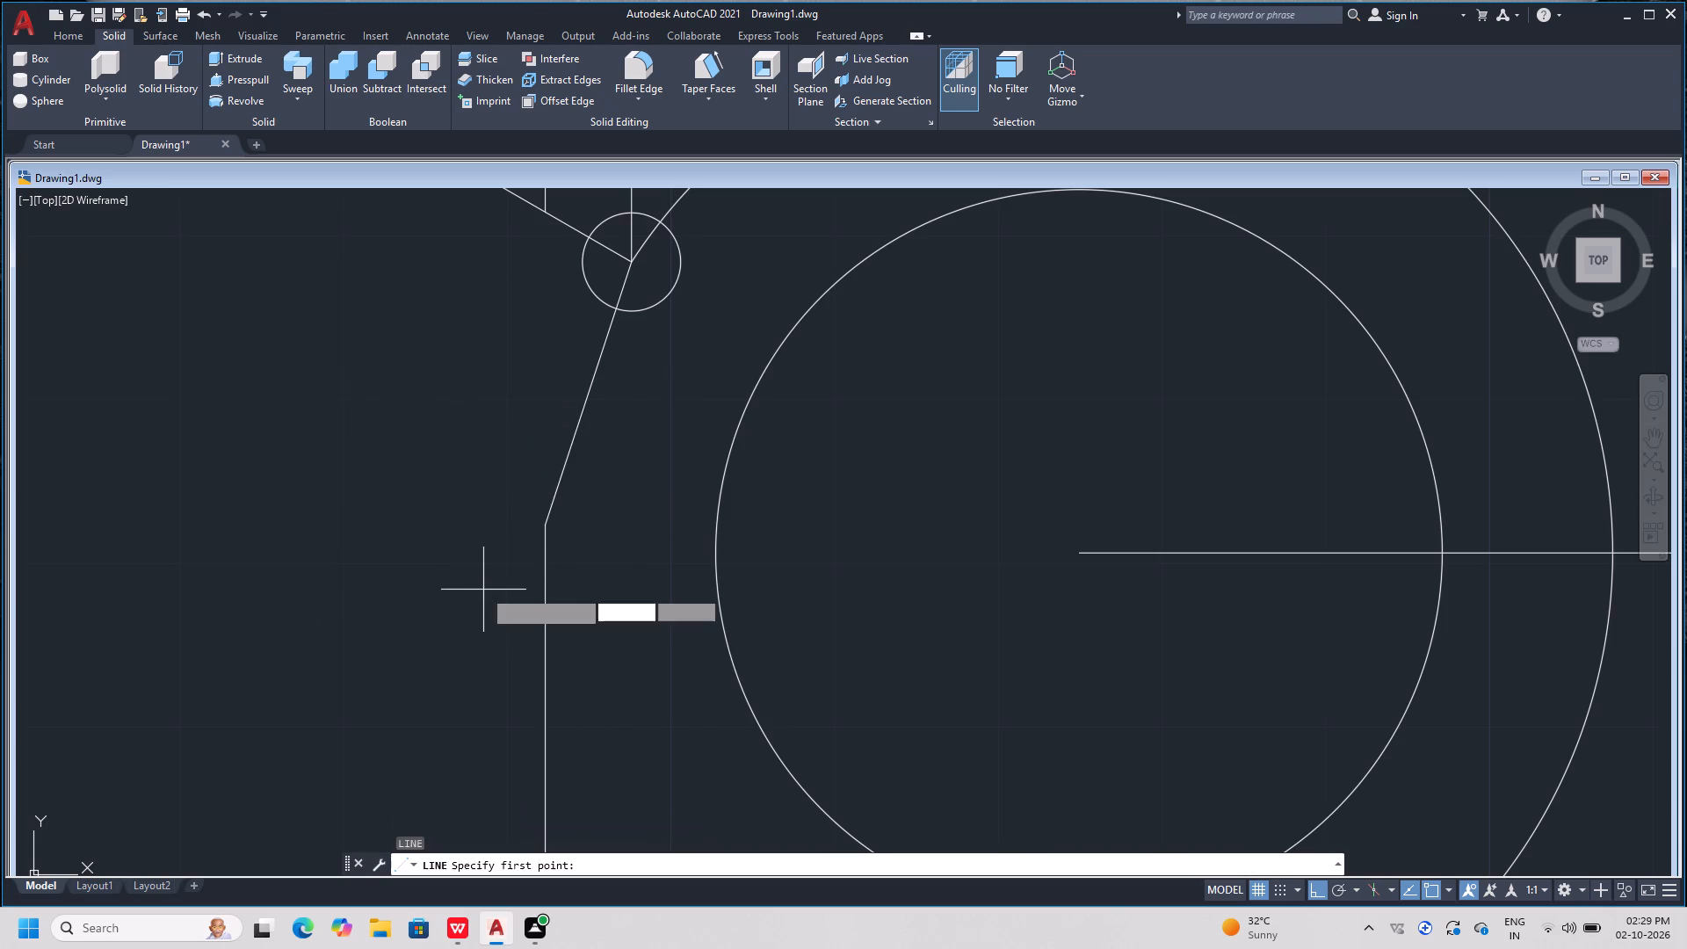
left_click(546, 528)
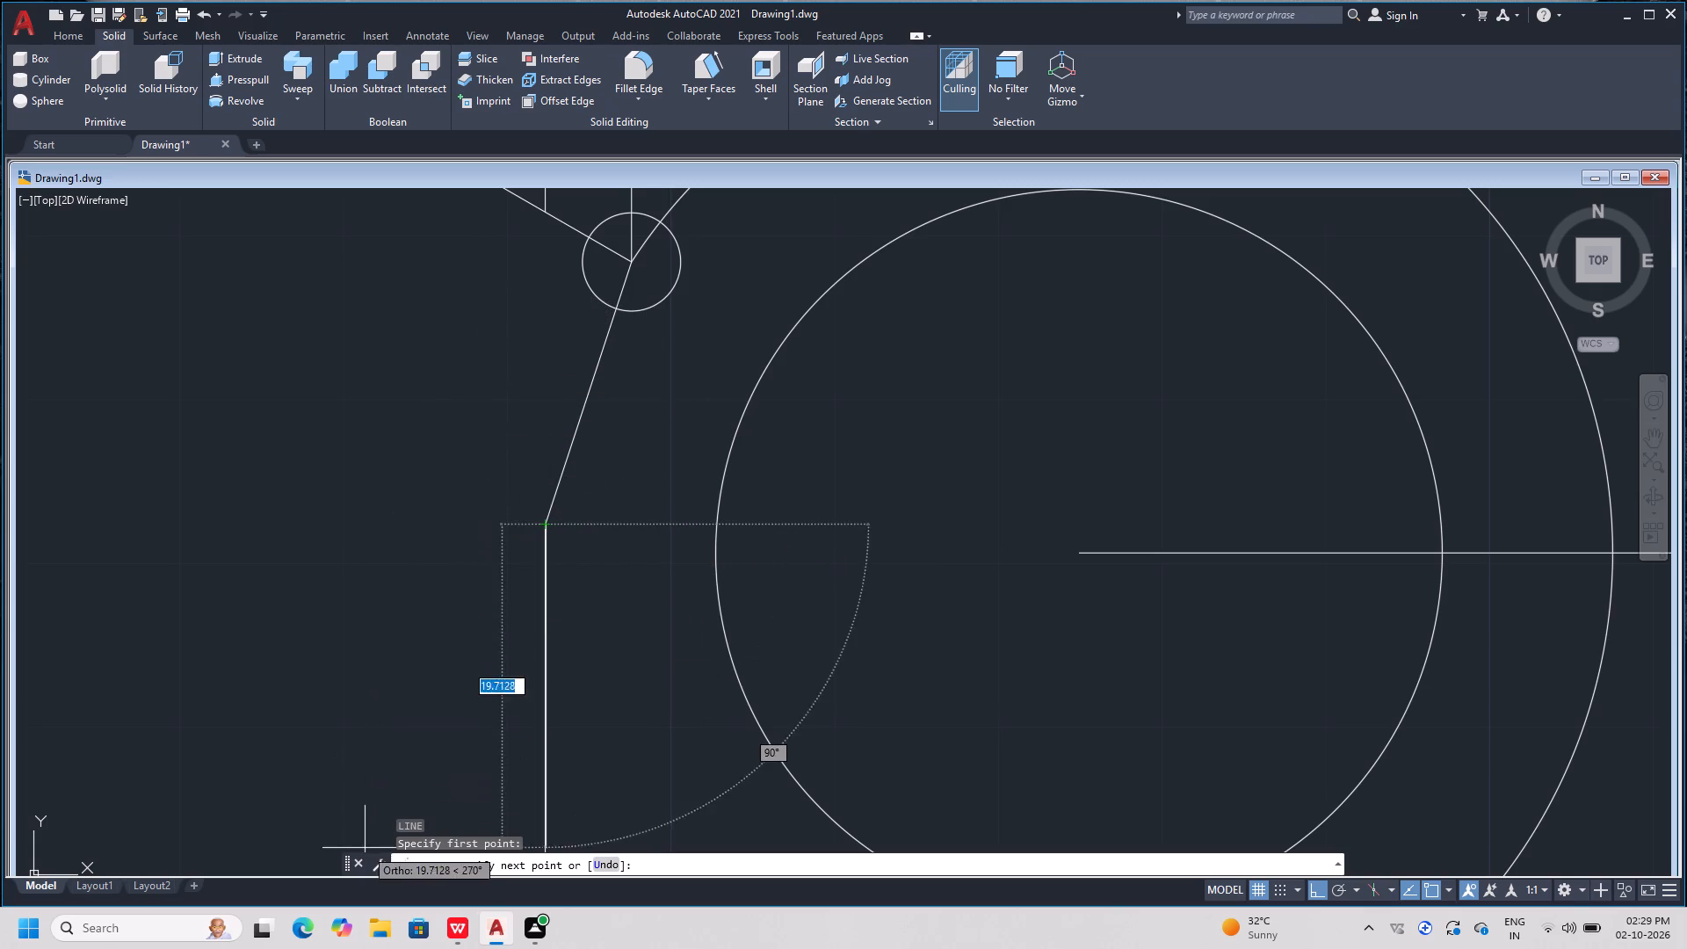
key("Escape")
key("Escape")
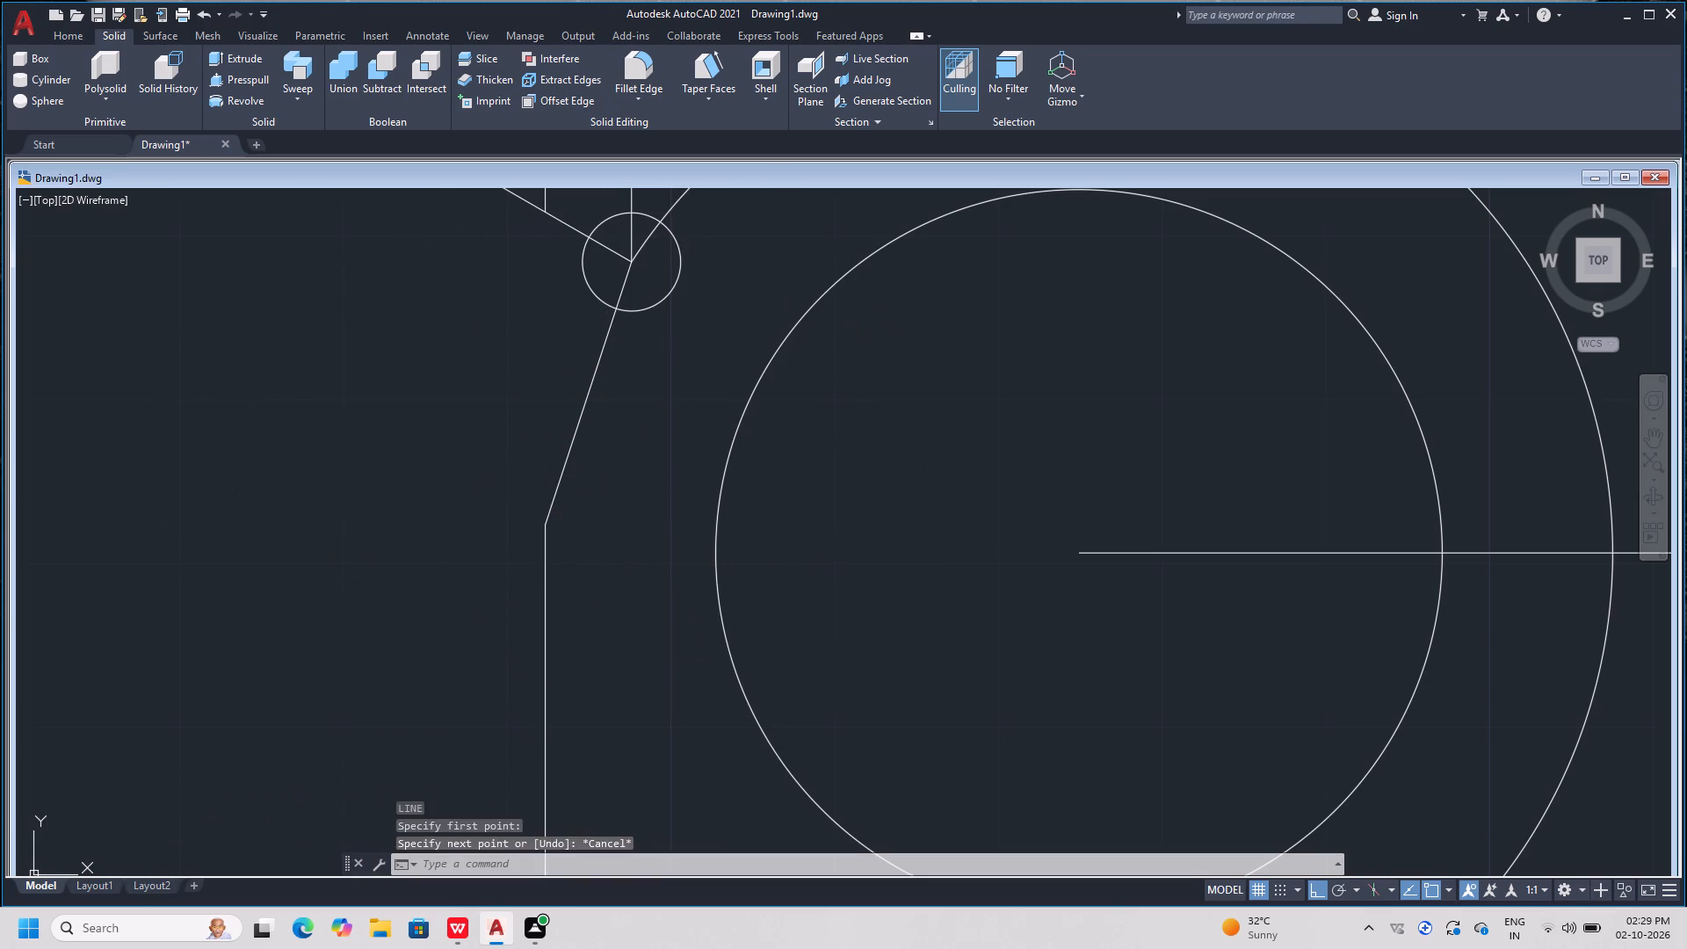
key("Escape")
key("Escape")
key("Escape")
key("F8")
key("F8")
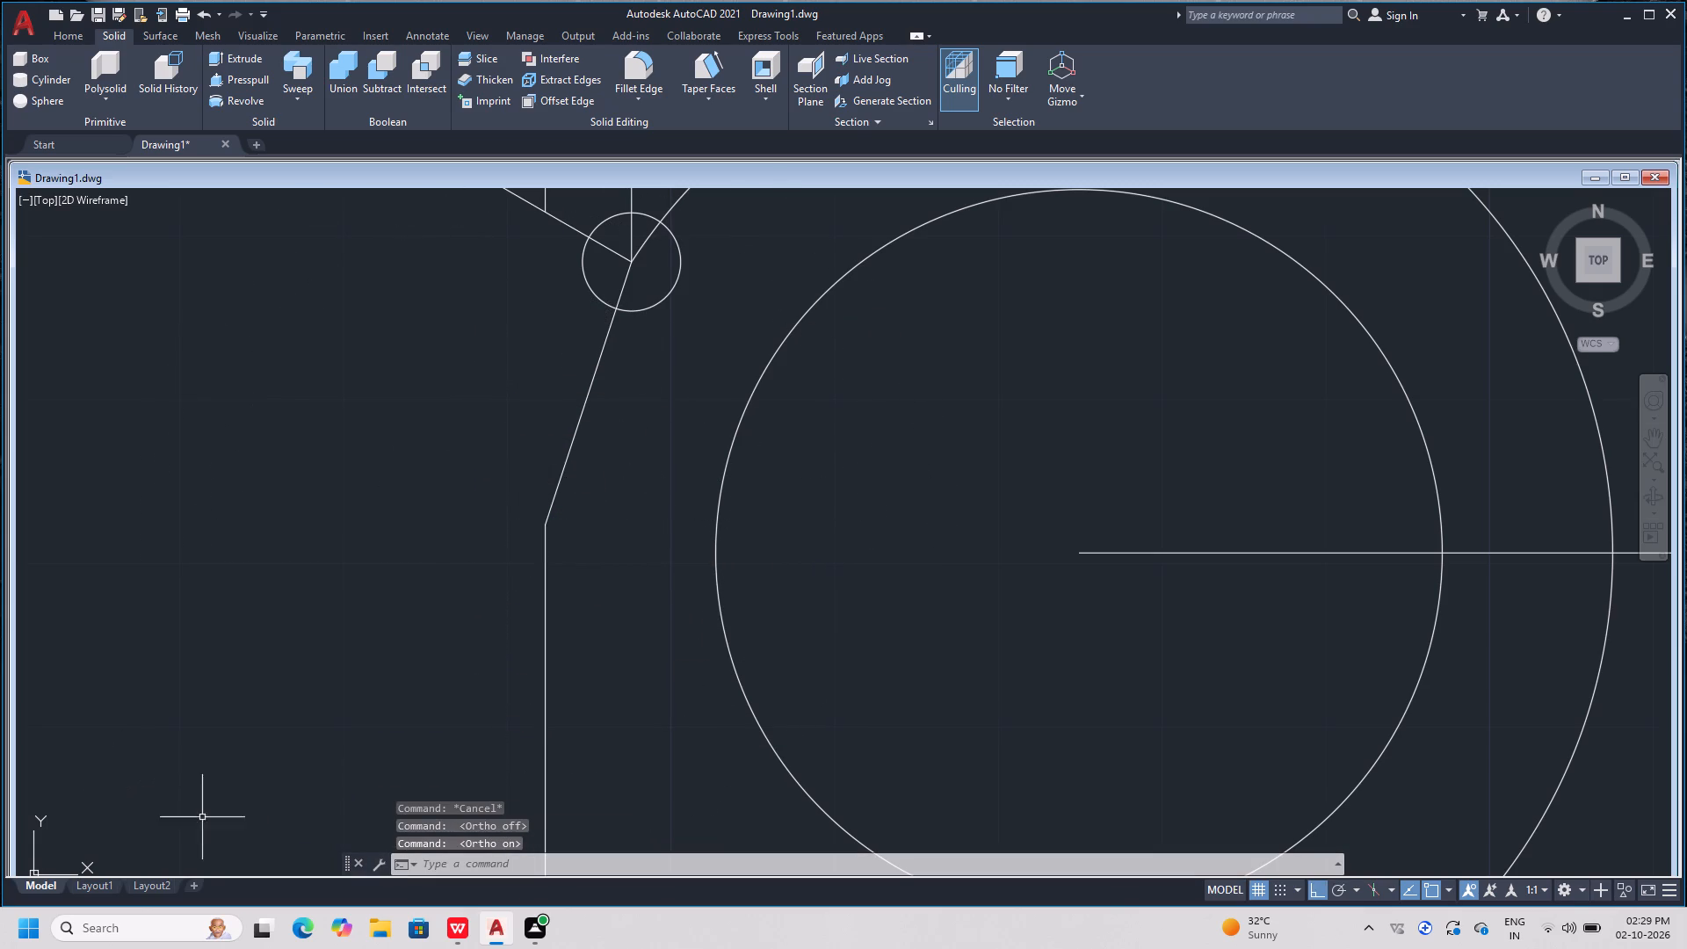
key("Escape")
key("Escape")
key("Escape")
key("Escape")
Turn Ortho off and polar tracking on for drawing the angled lines.
key("F8")
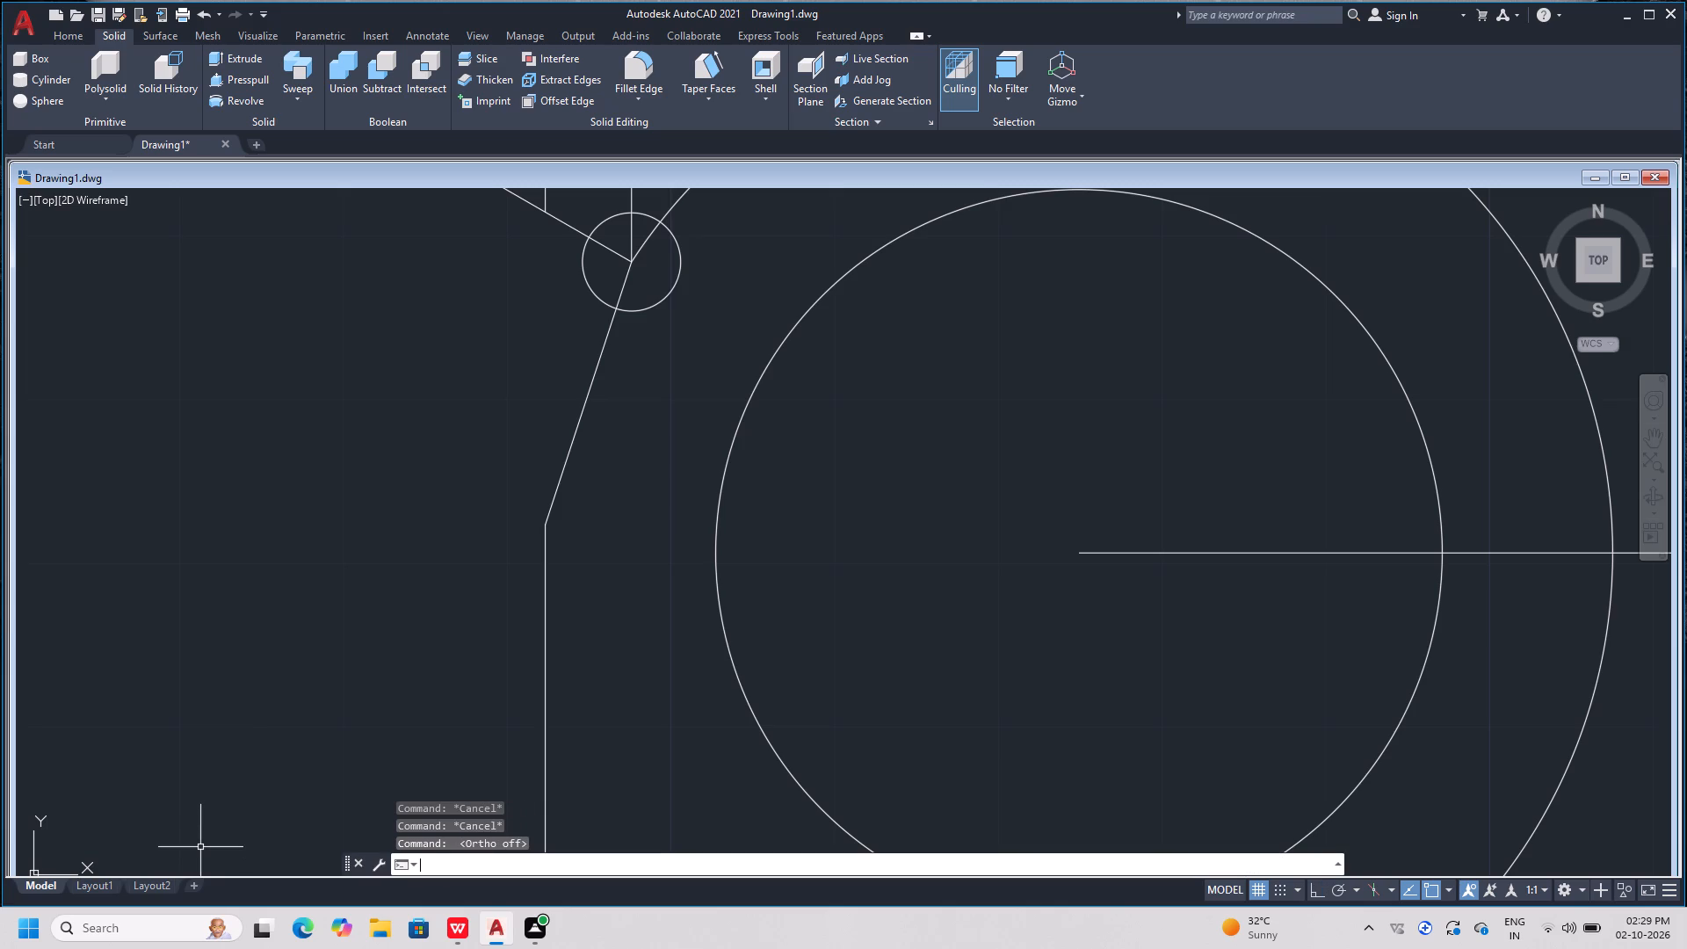
key("Escape")
key("Escape")
key("l")
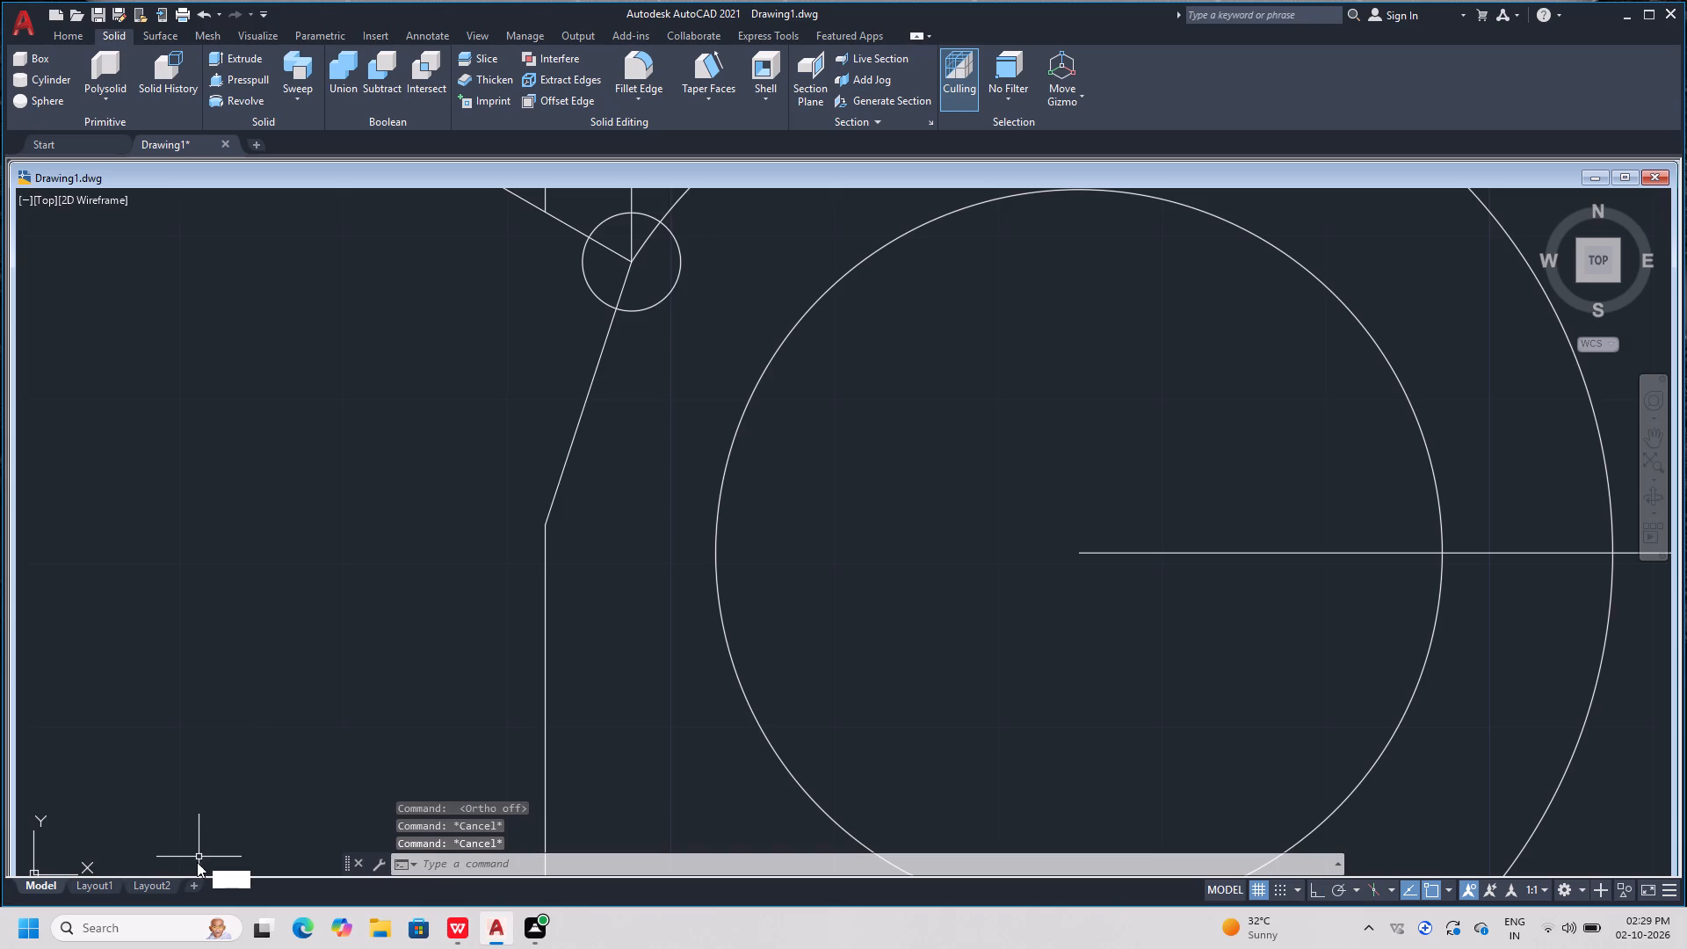
key("space")
left_click(545, 527)
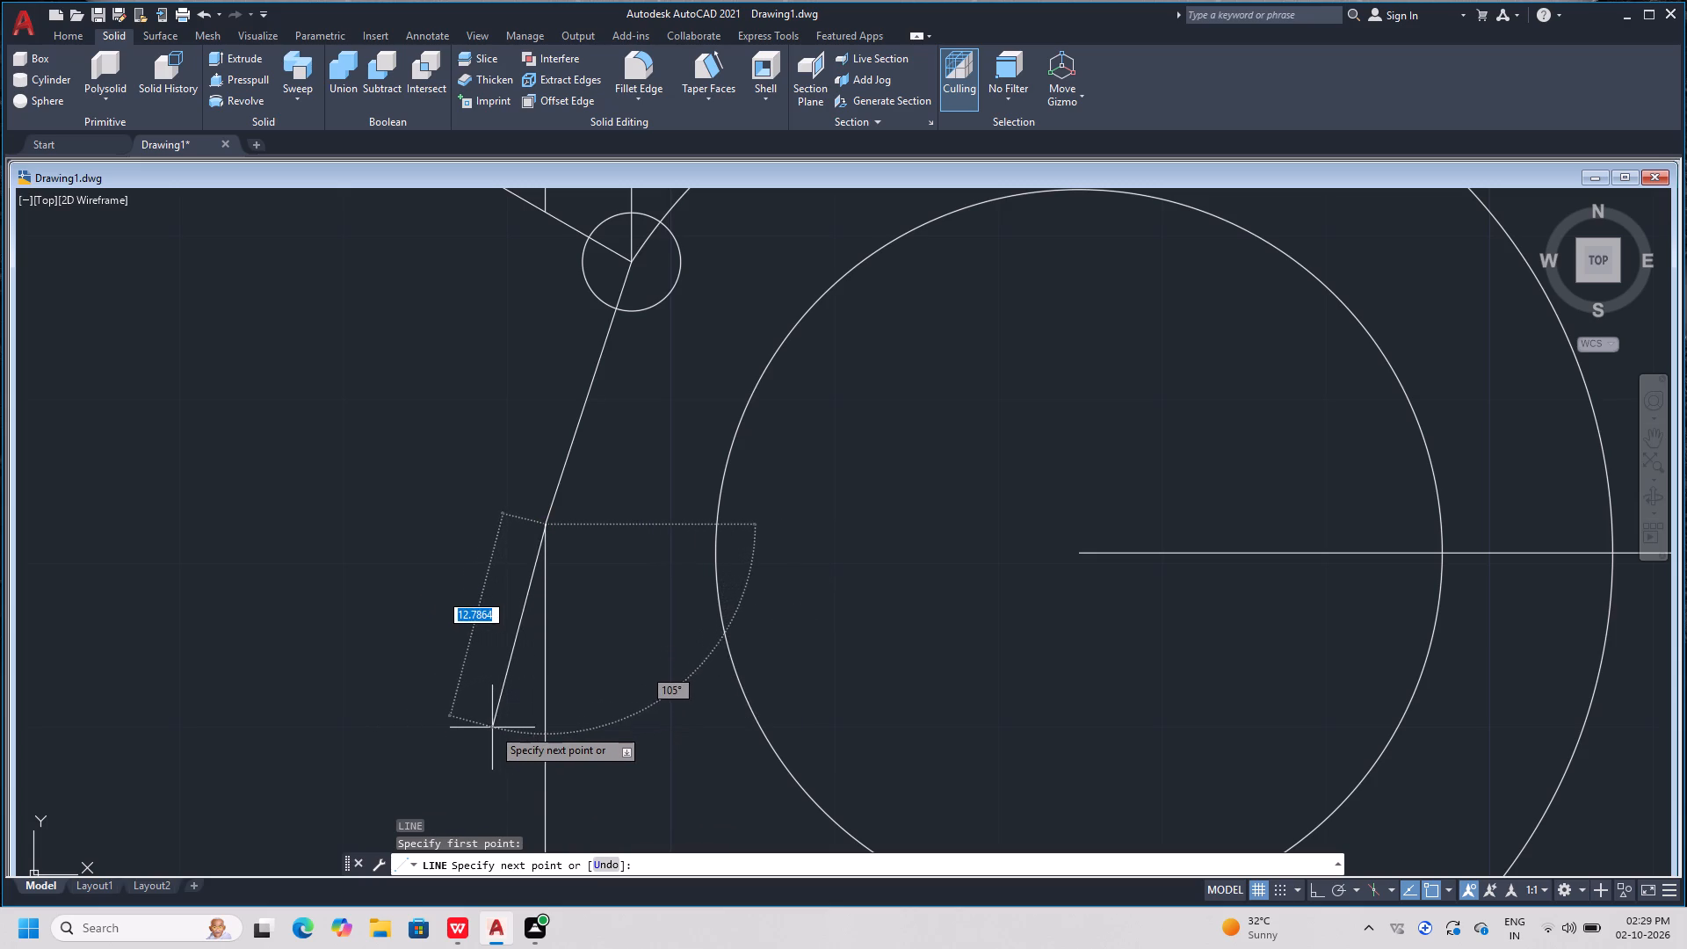
key("Escape")
key("Escape")
key("F10")
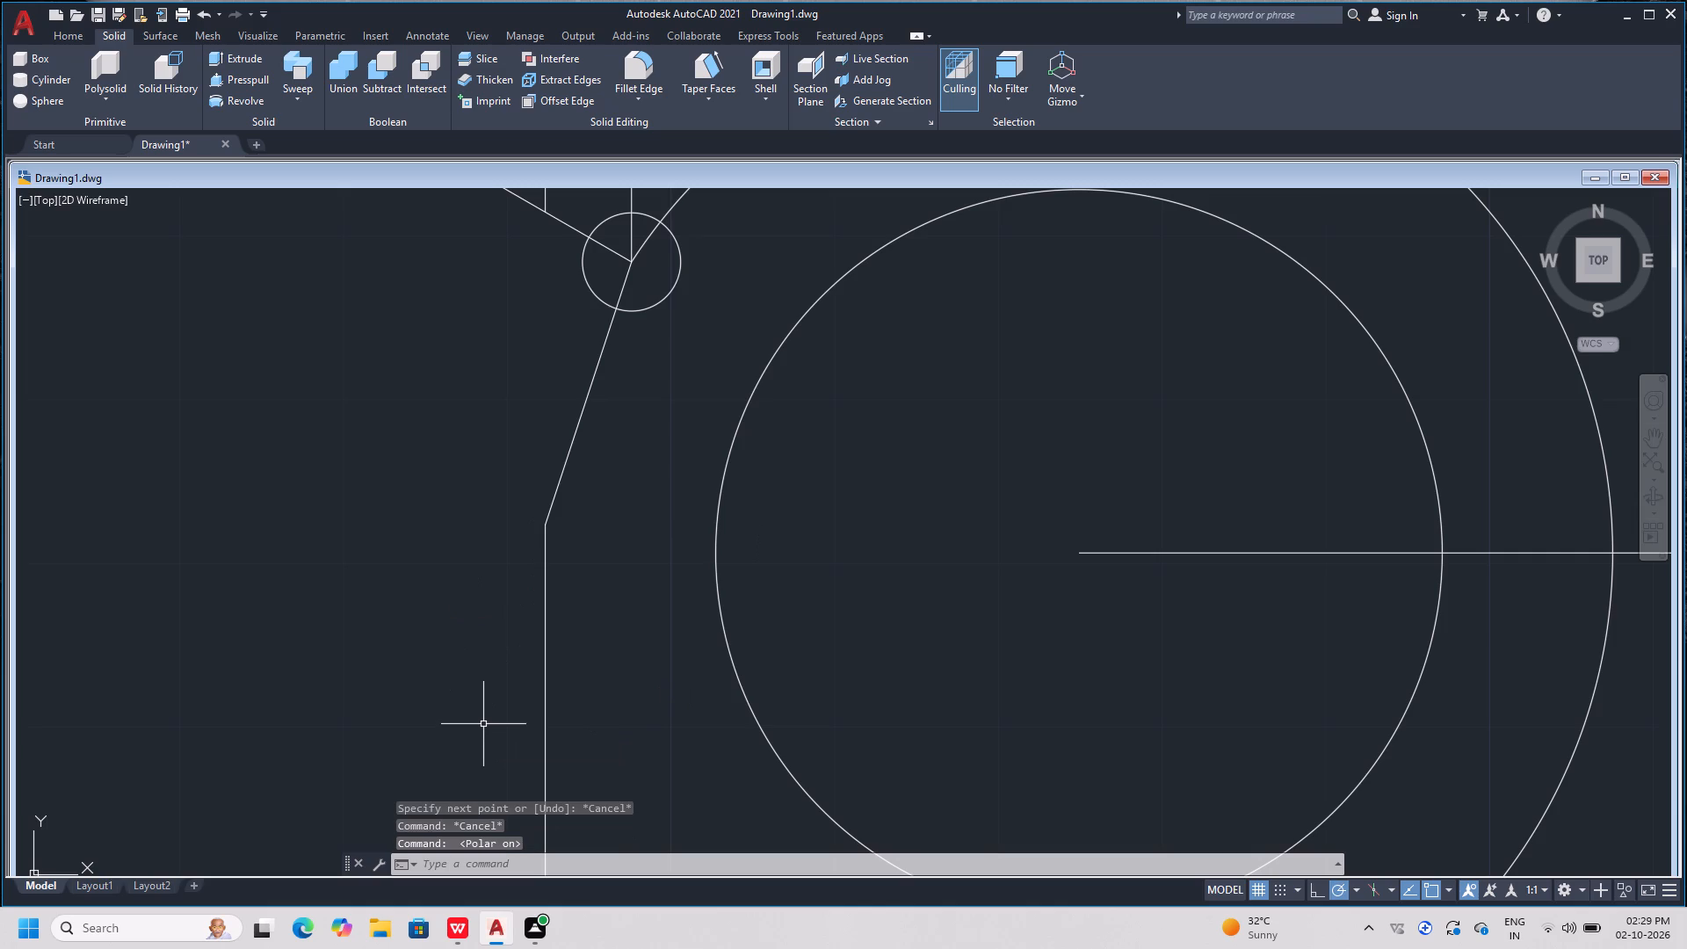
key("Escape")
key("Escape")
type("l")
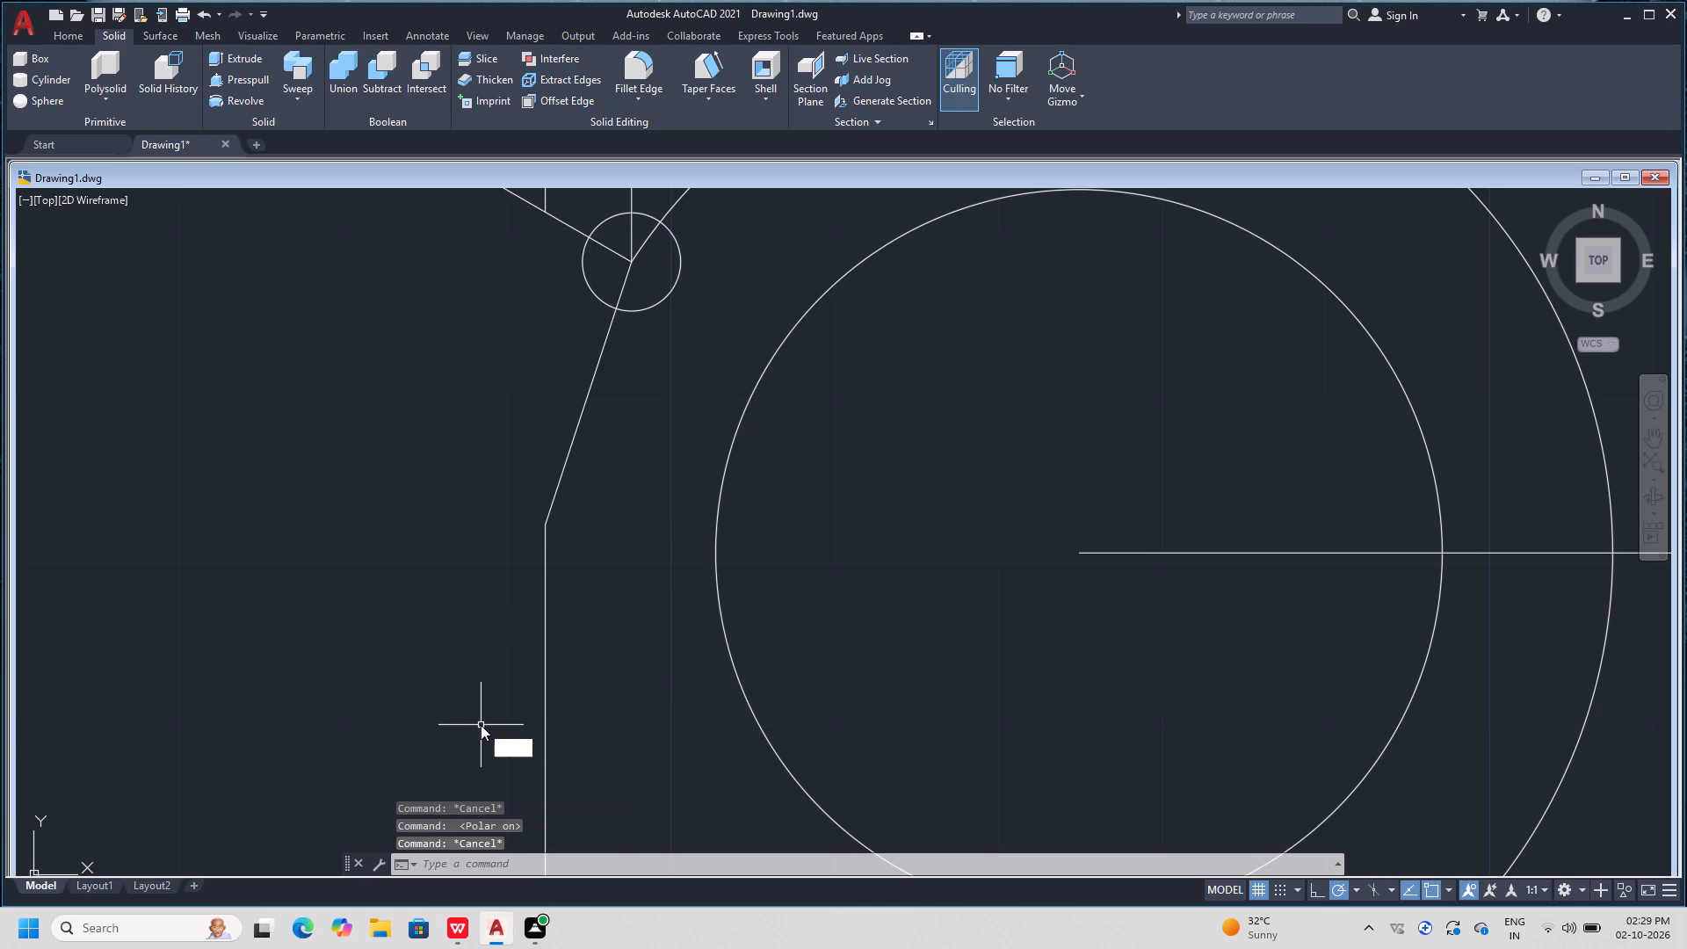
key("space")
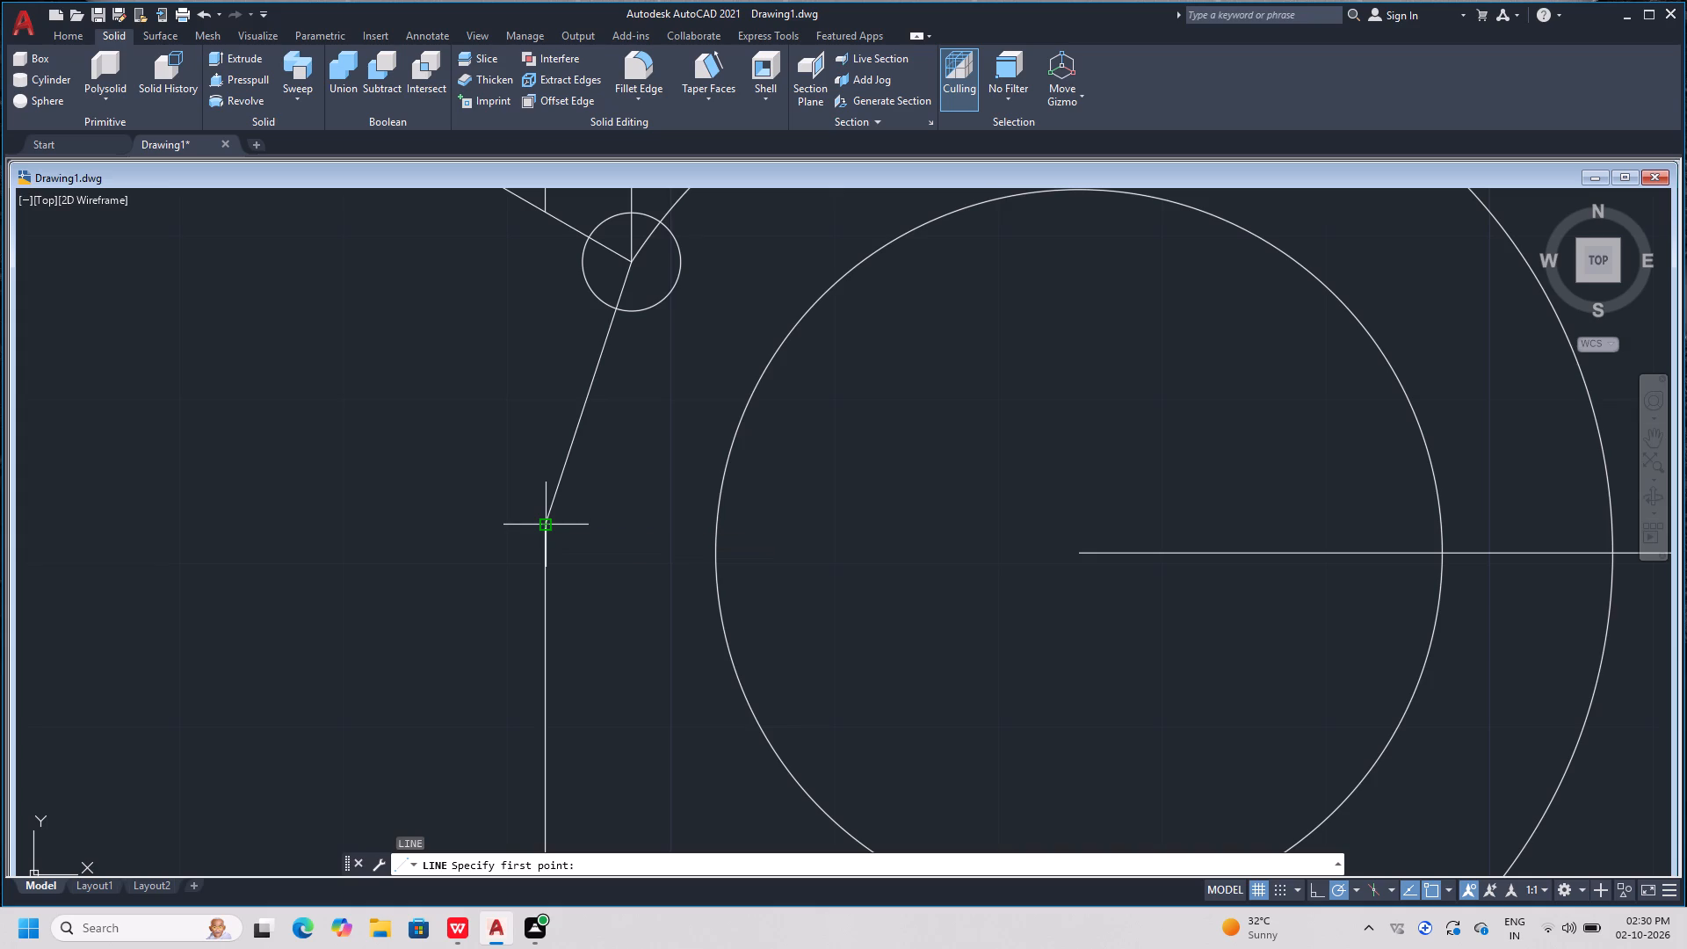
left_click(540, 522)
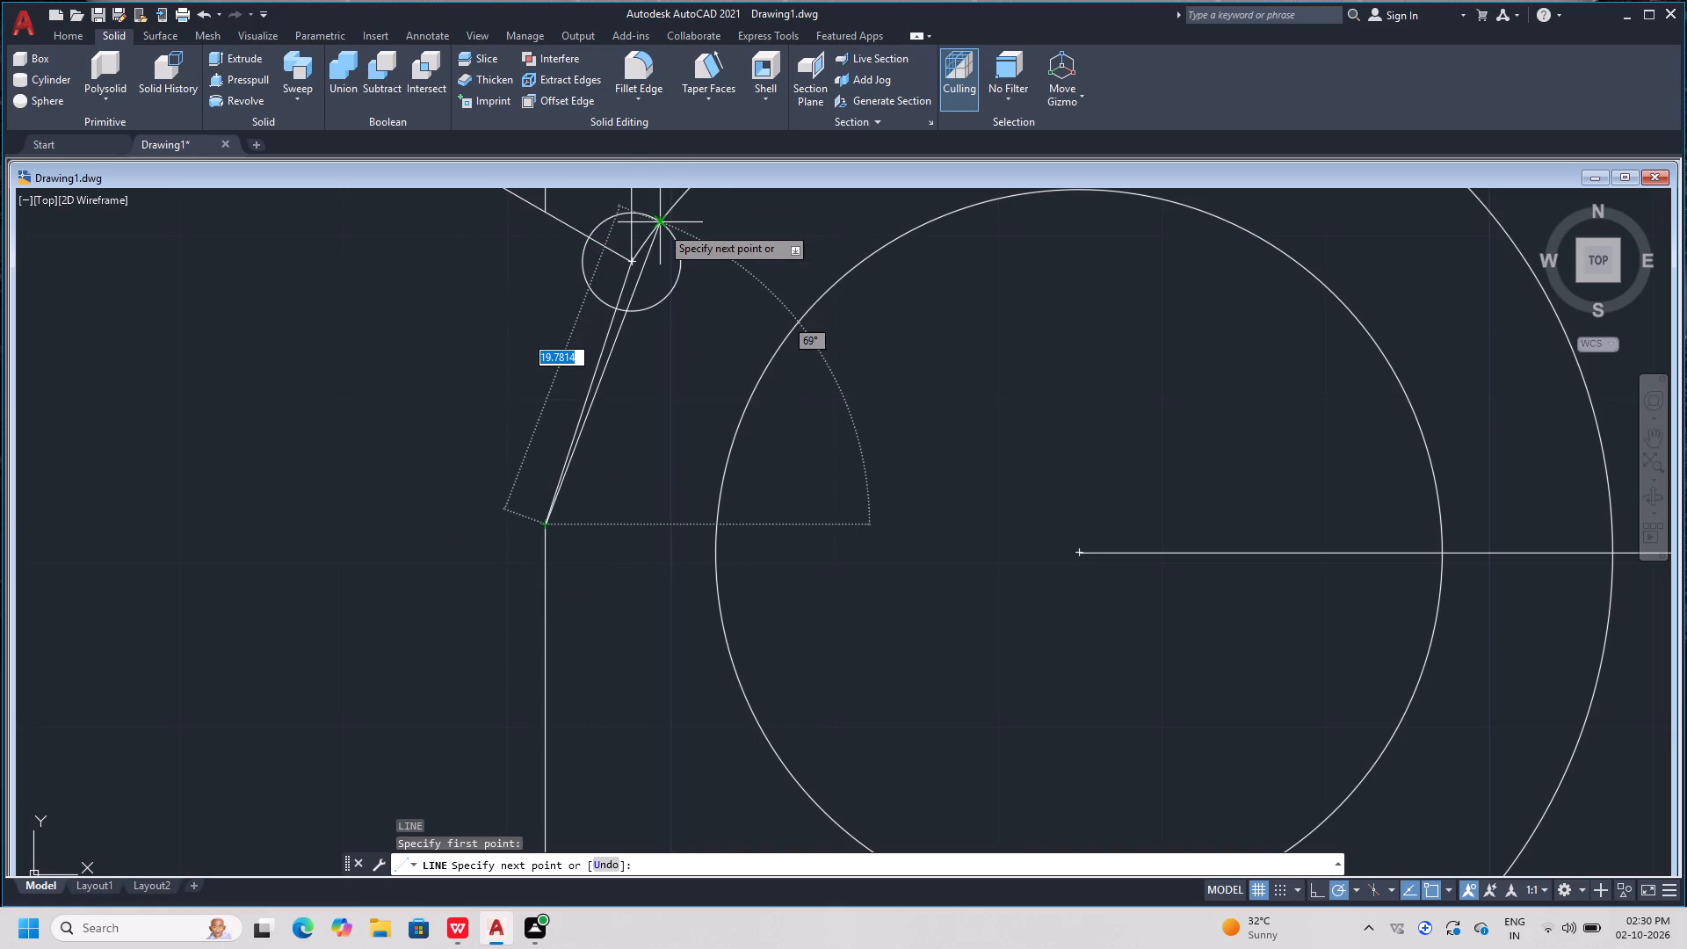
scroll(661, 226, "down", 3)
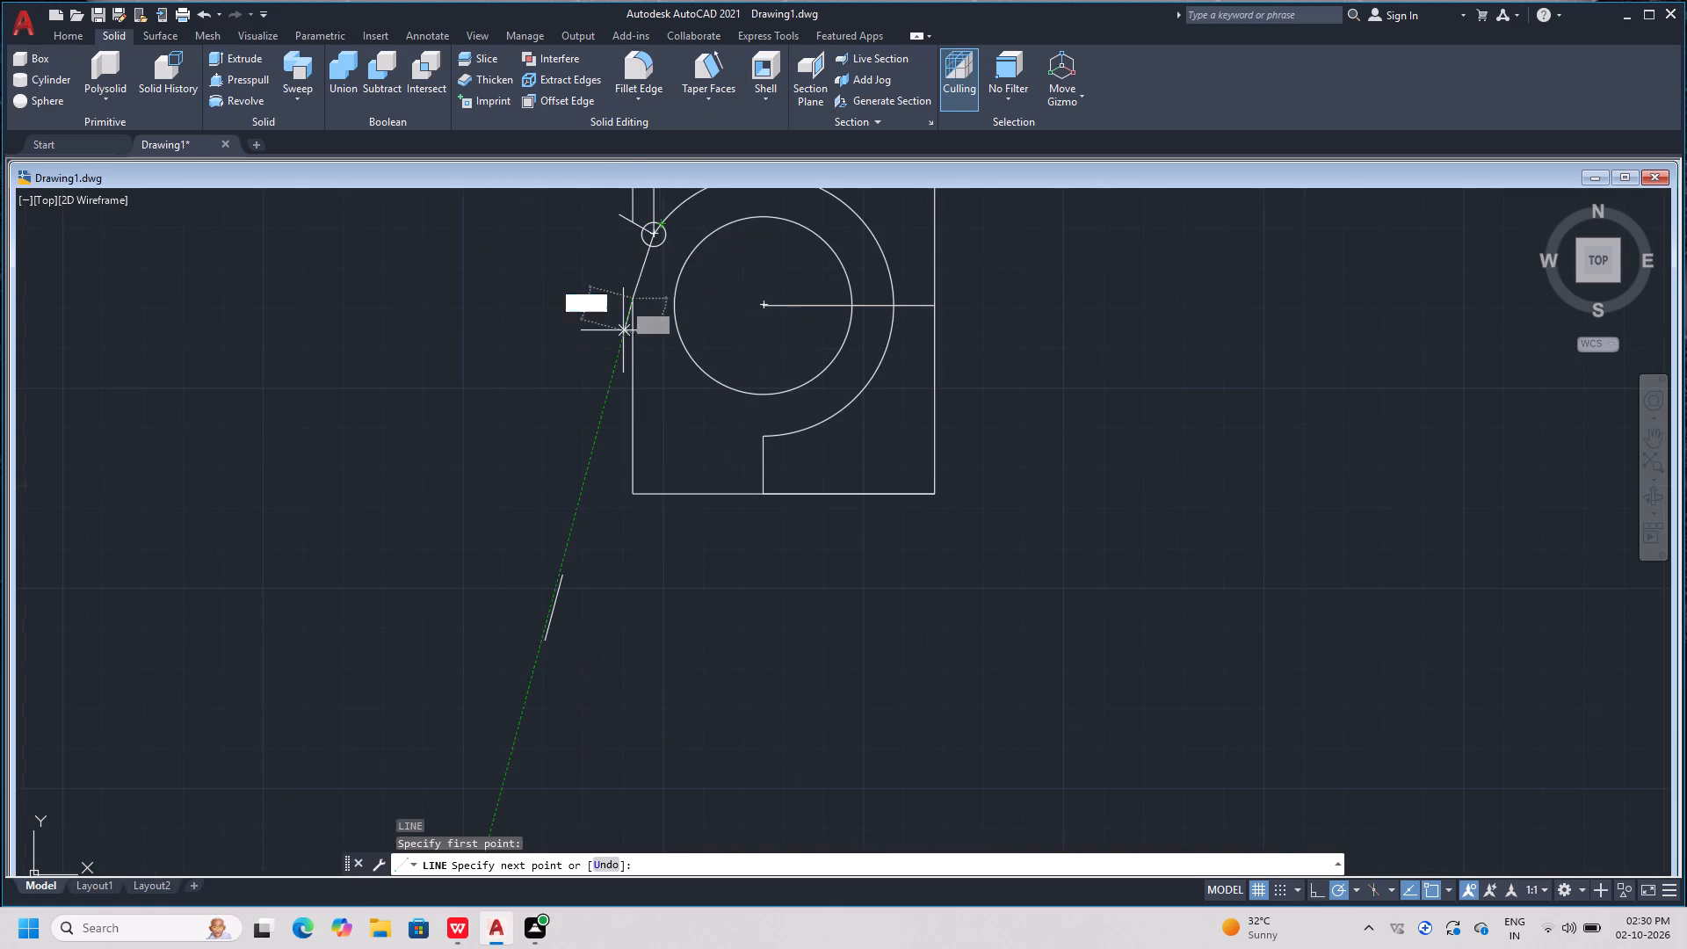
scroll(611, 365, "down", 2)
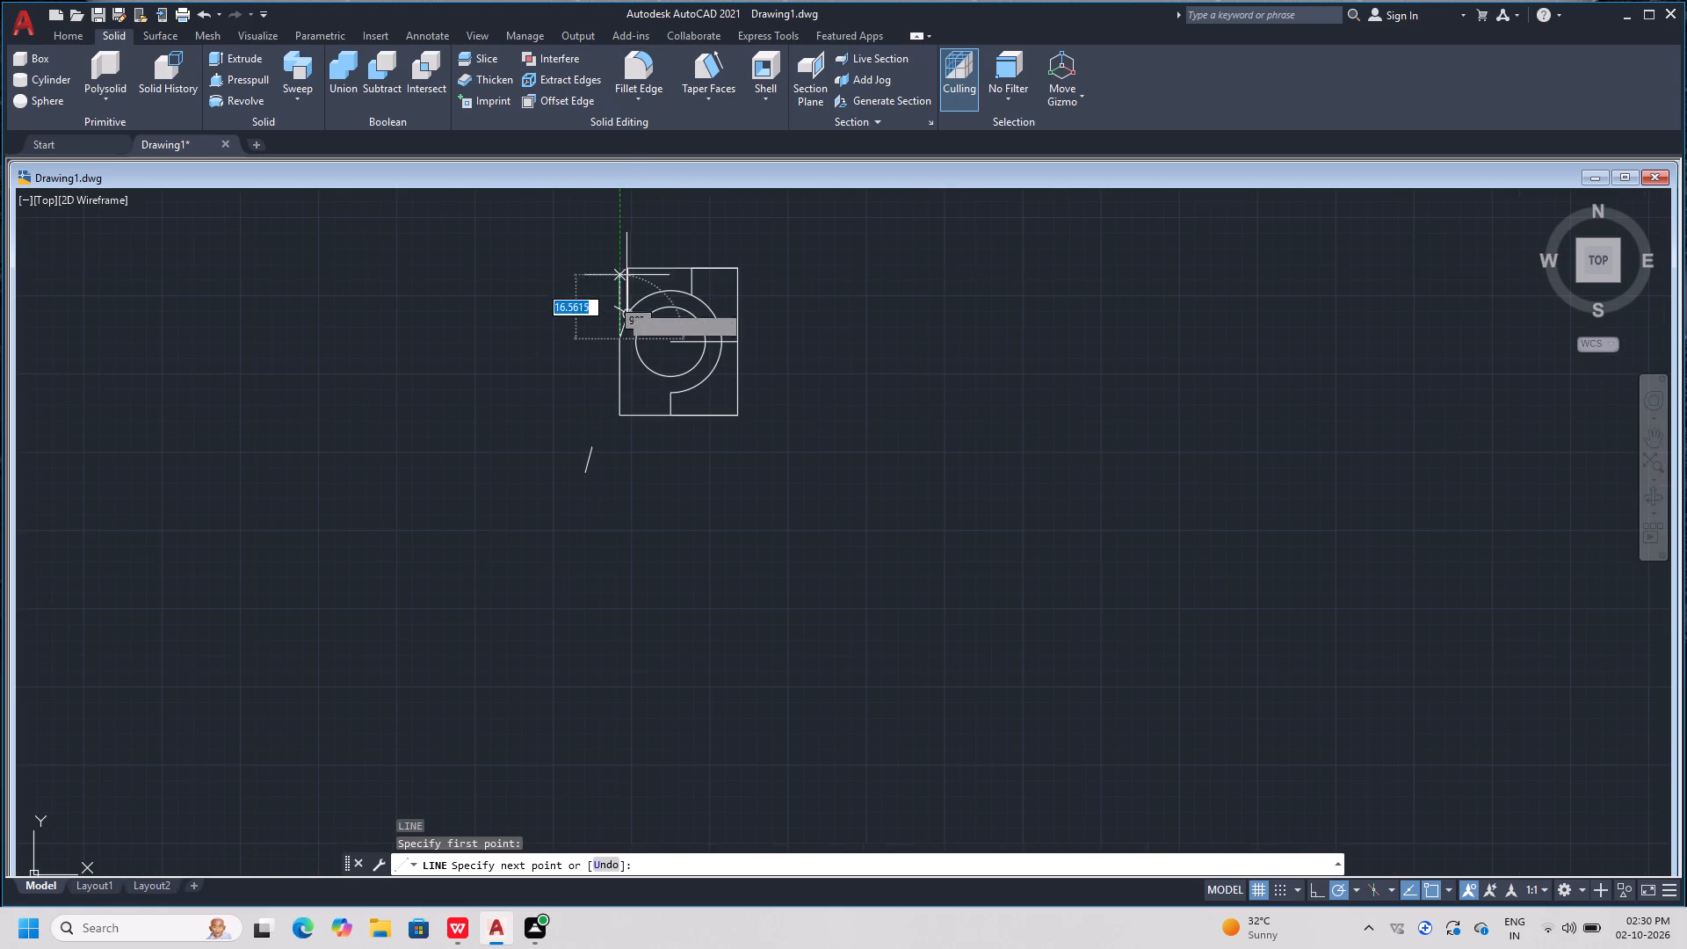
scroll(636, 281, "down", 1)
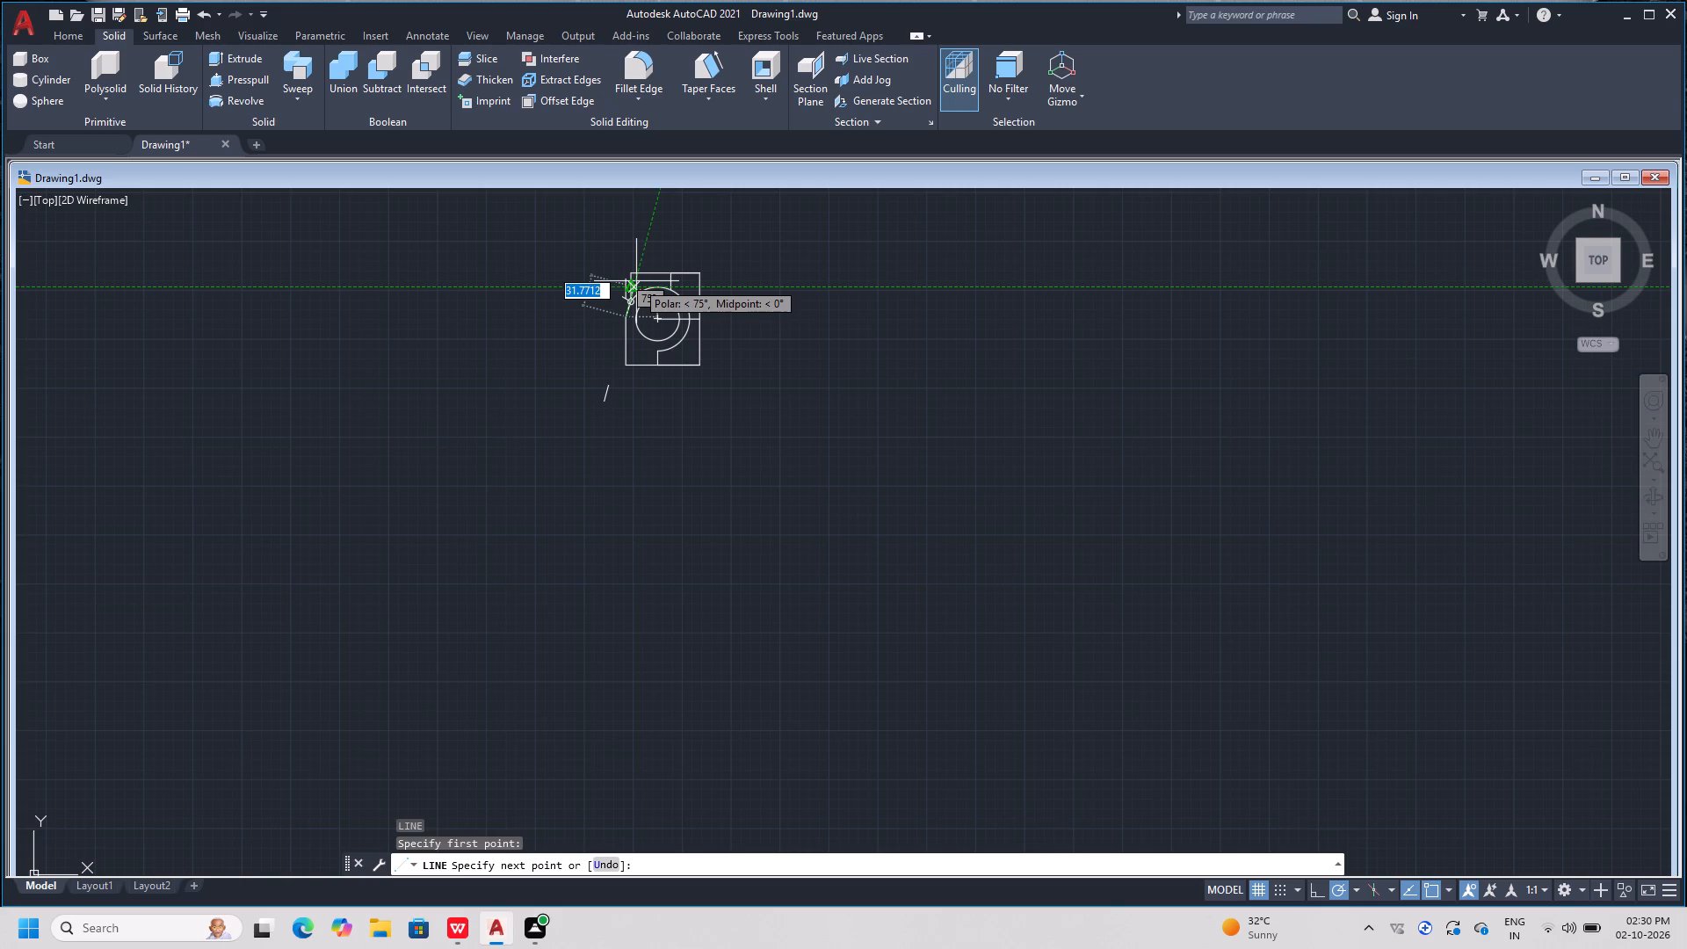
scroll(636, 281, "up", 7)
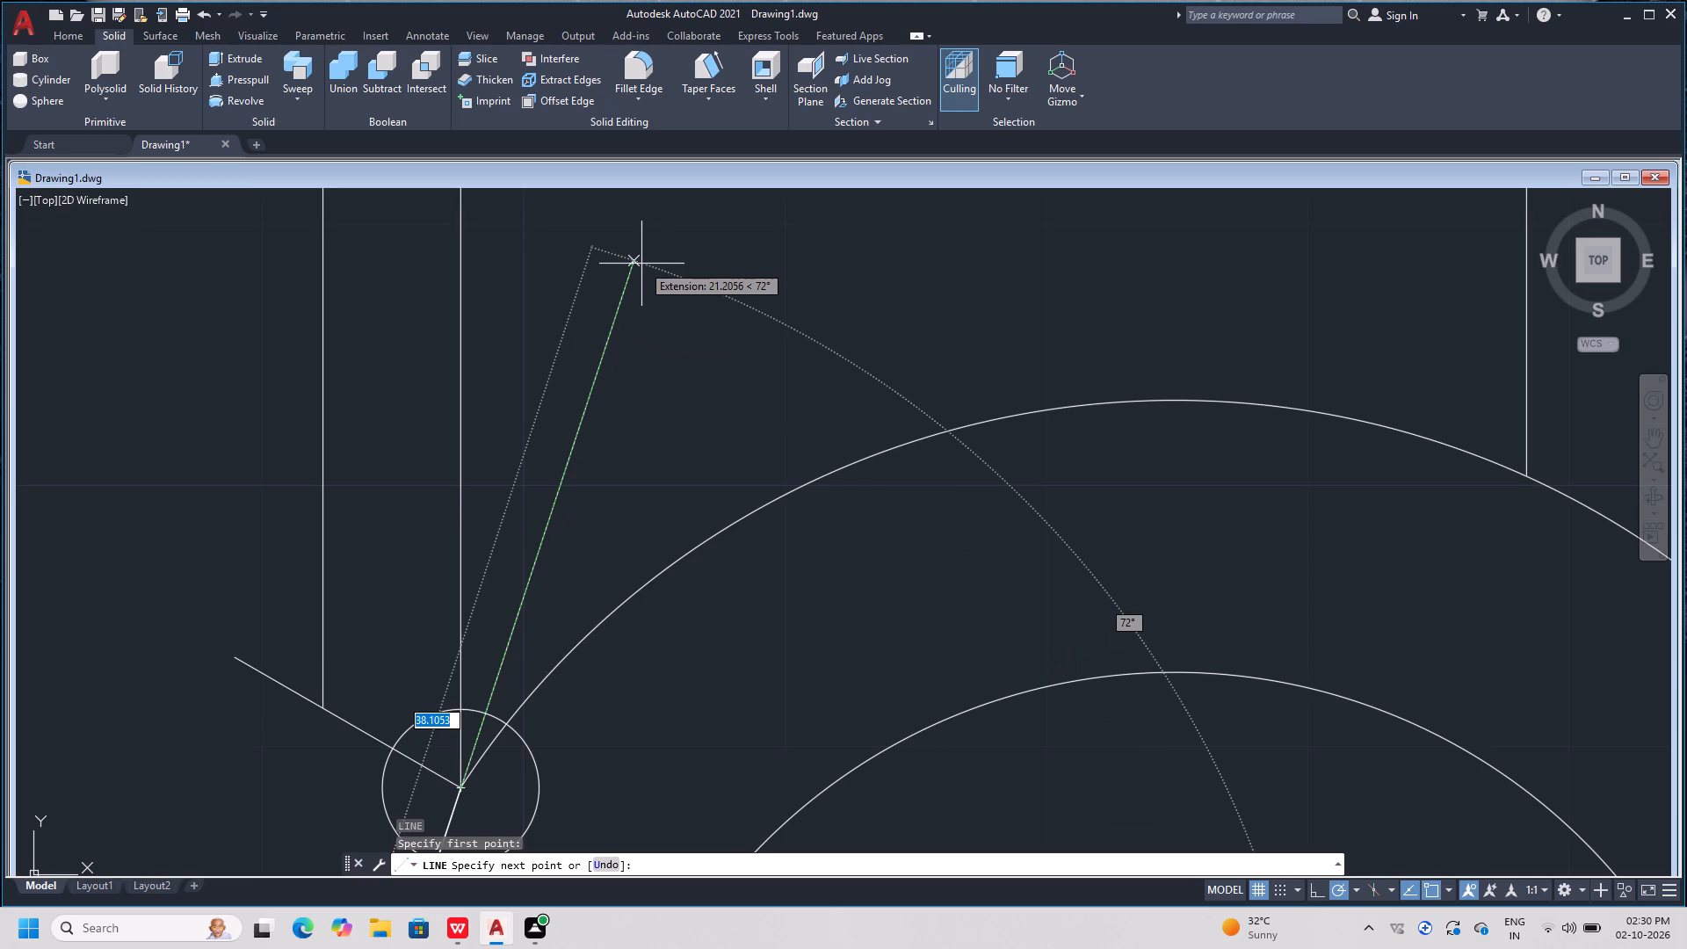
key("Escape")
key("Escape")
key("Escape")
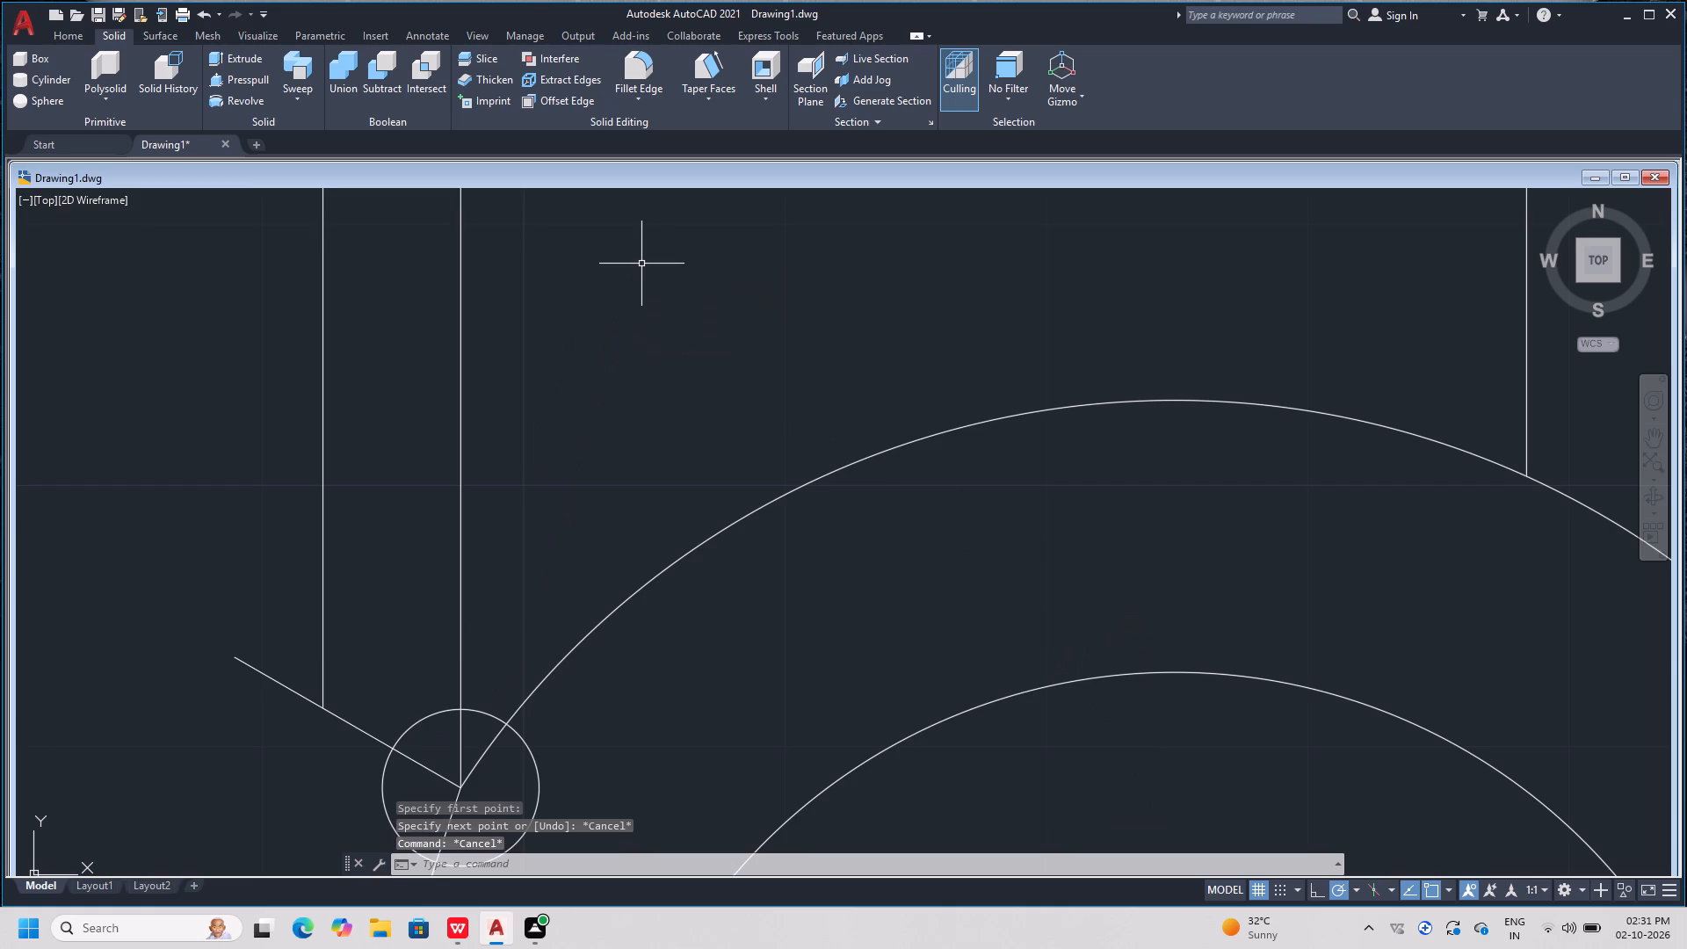
Draw a 12.24-unit line from the small circle's centre, extending the slanted line upward at 72°.
type("l")
key("space")
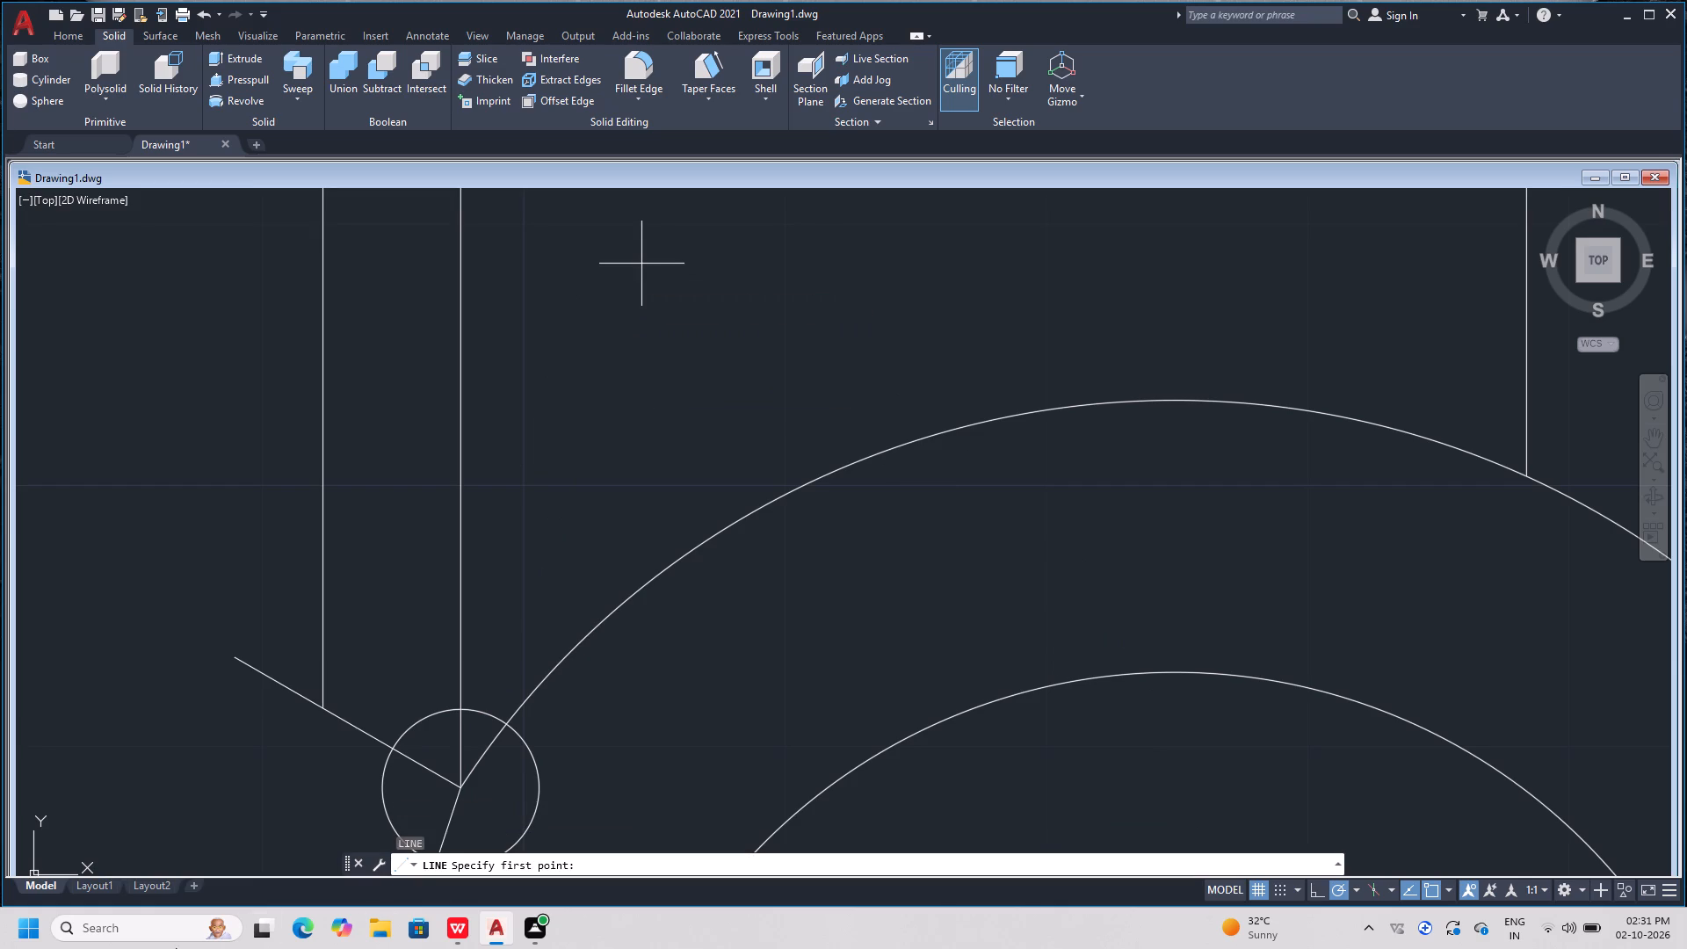
left_click(456, 787)
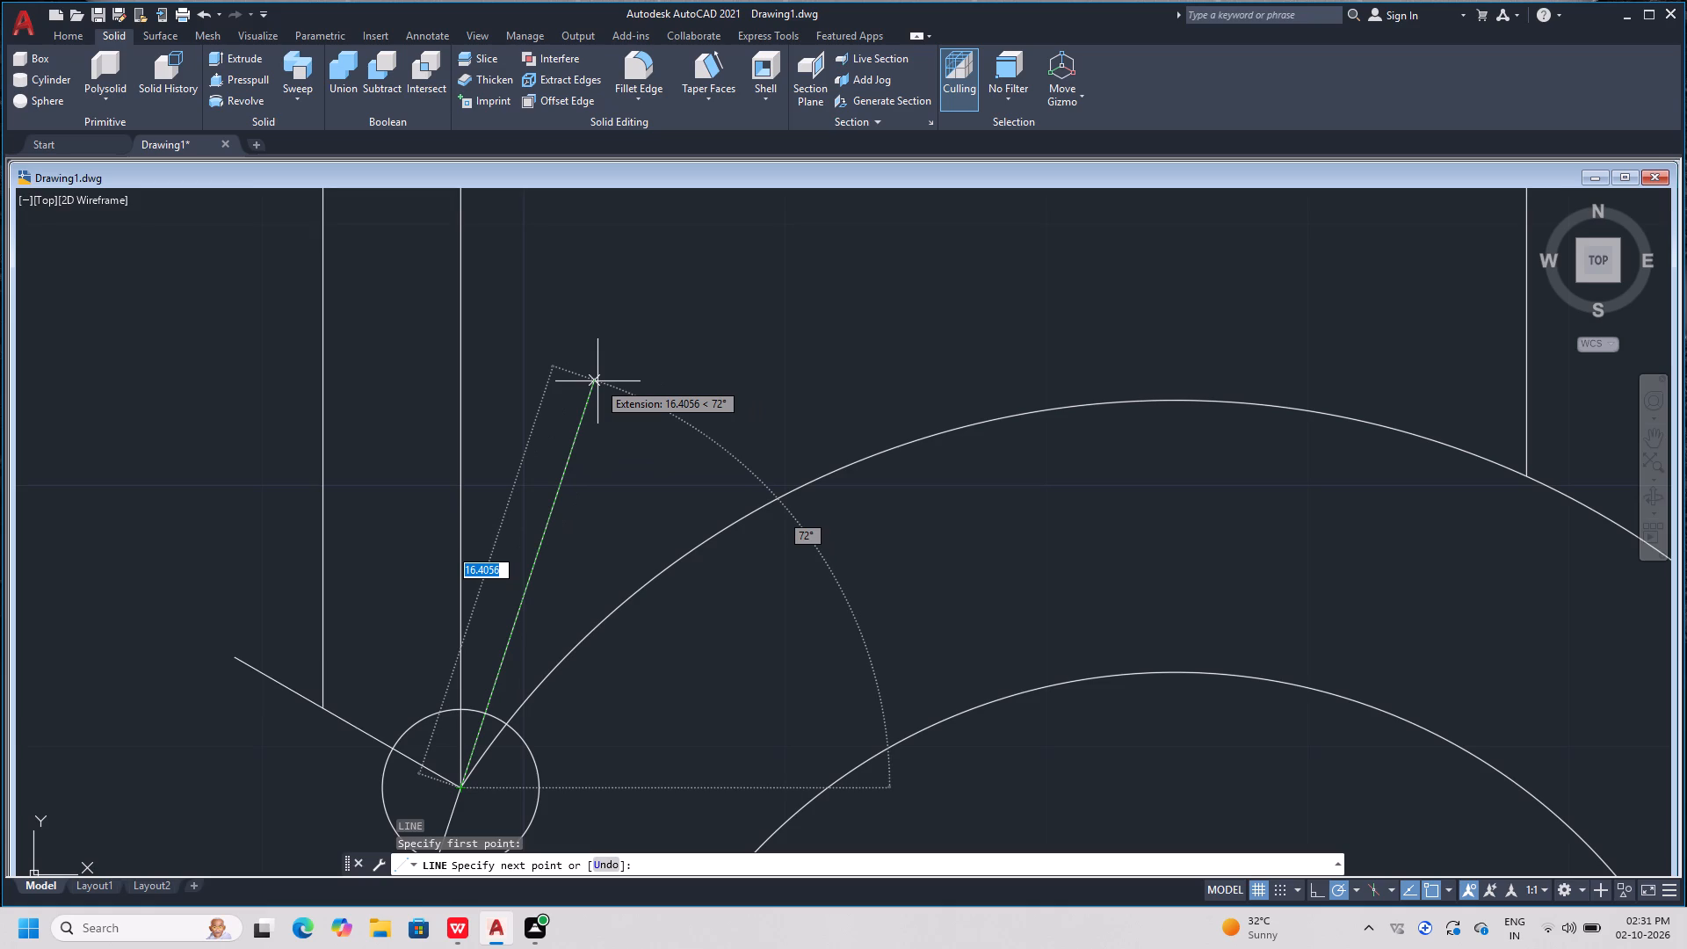
type("12.24")
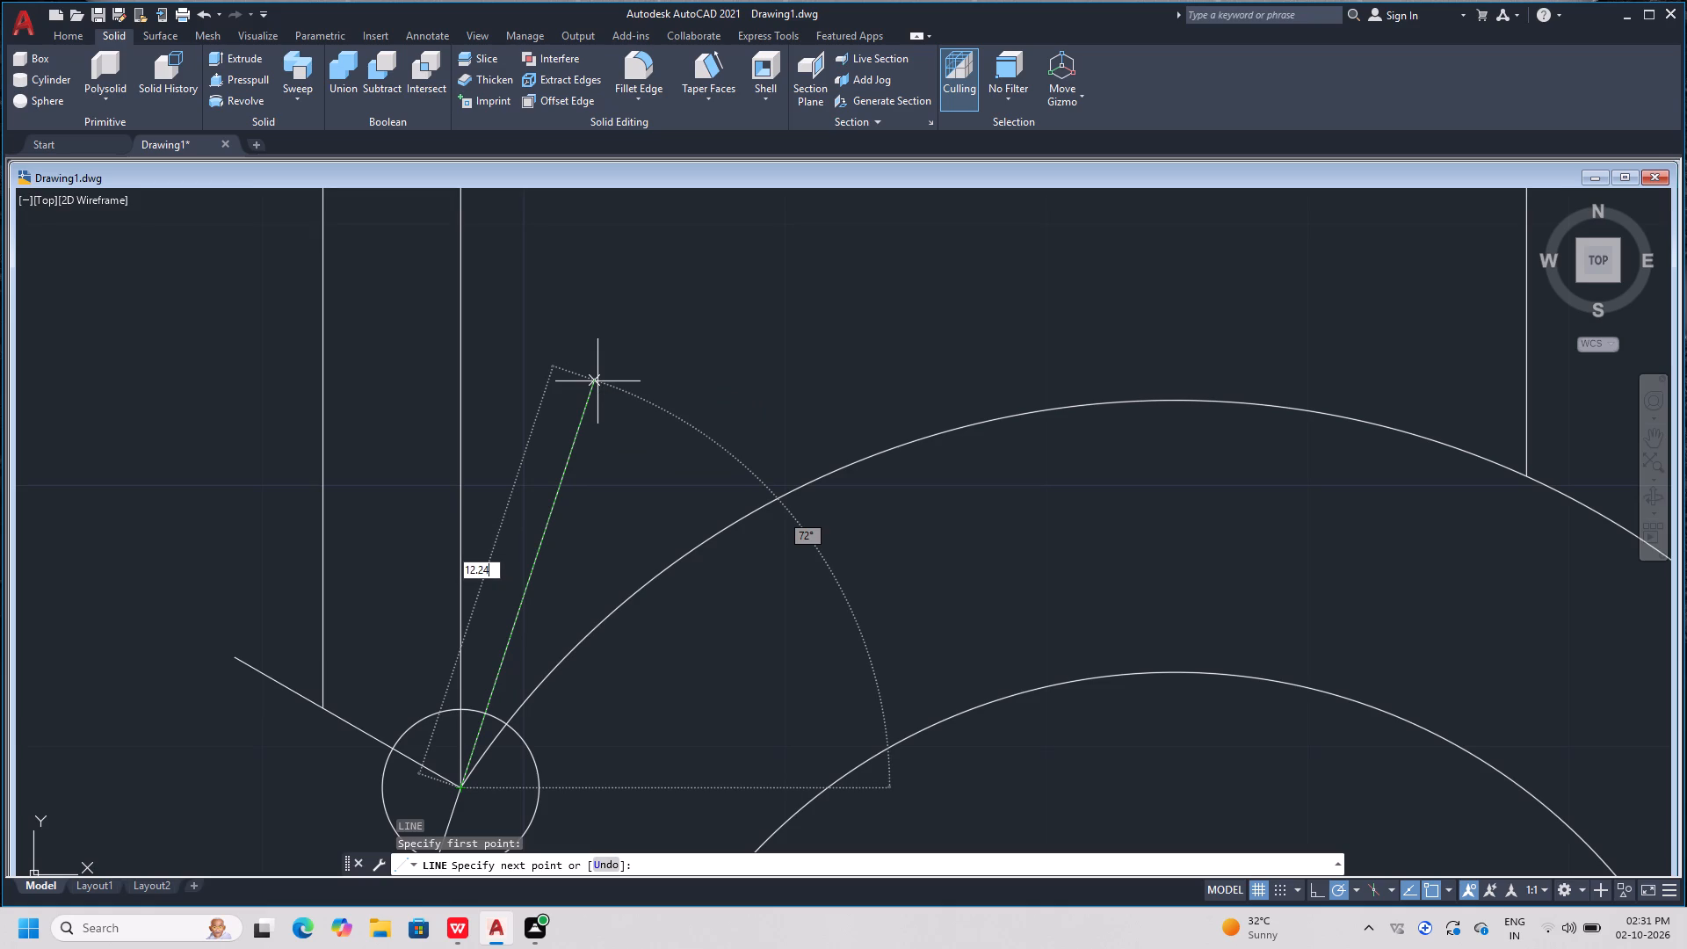
key("Return")
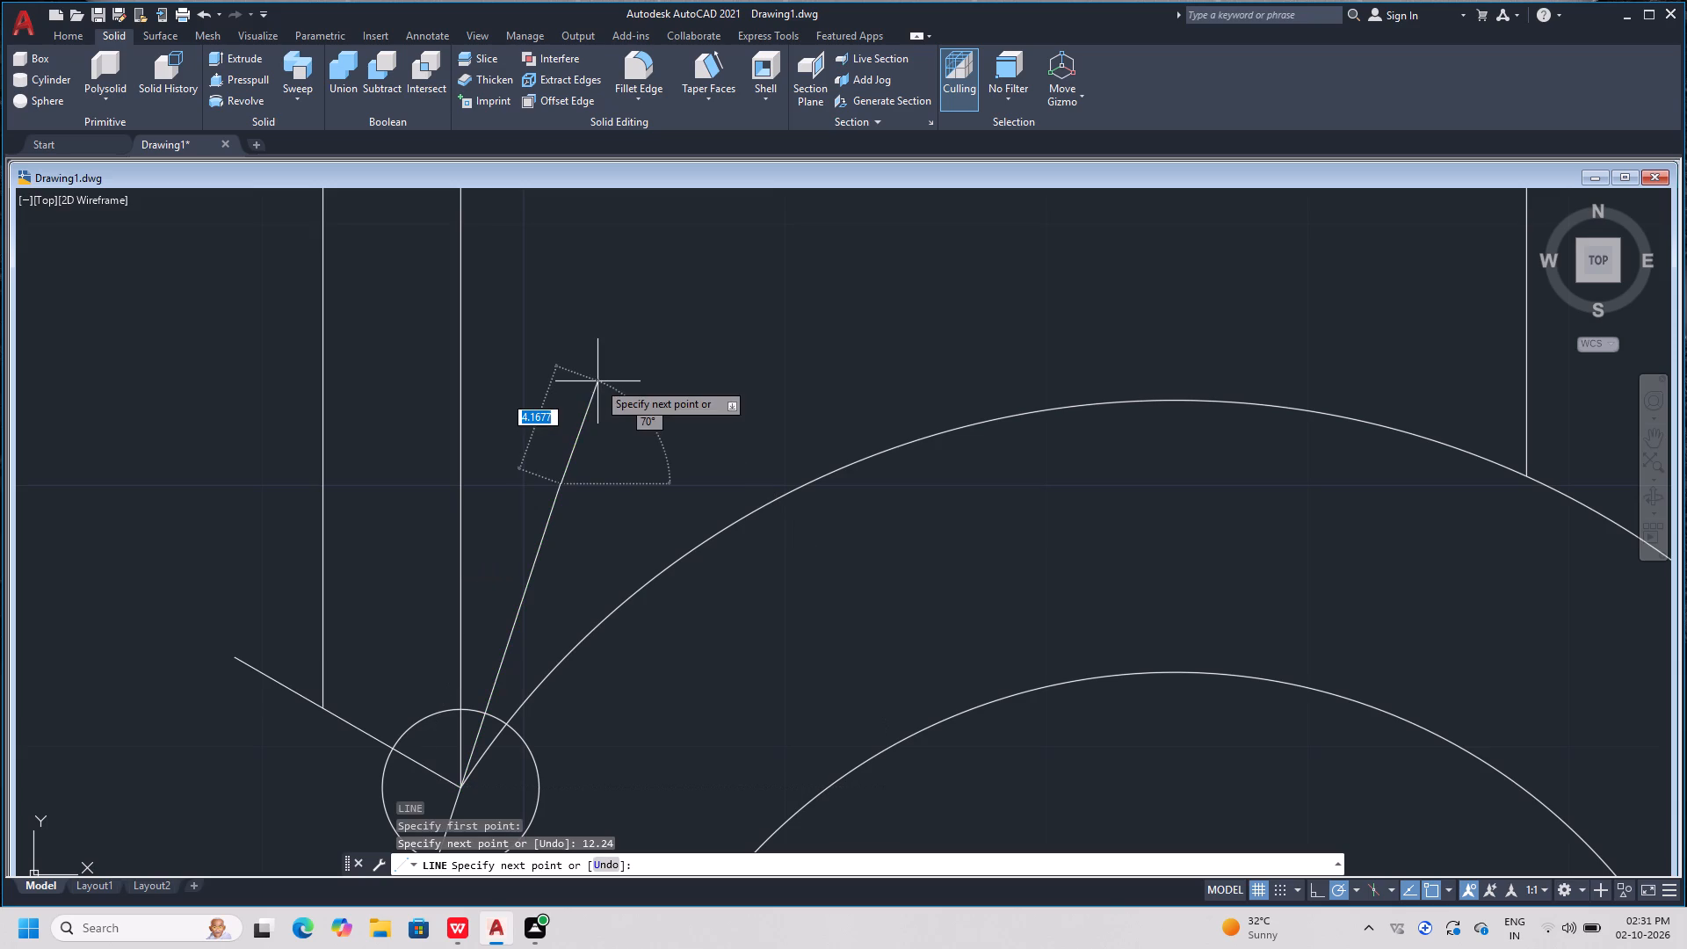
key("space")
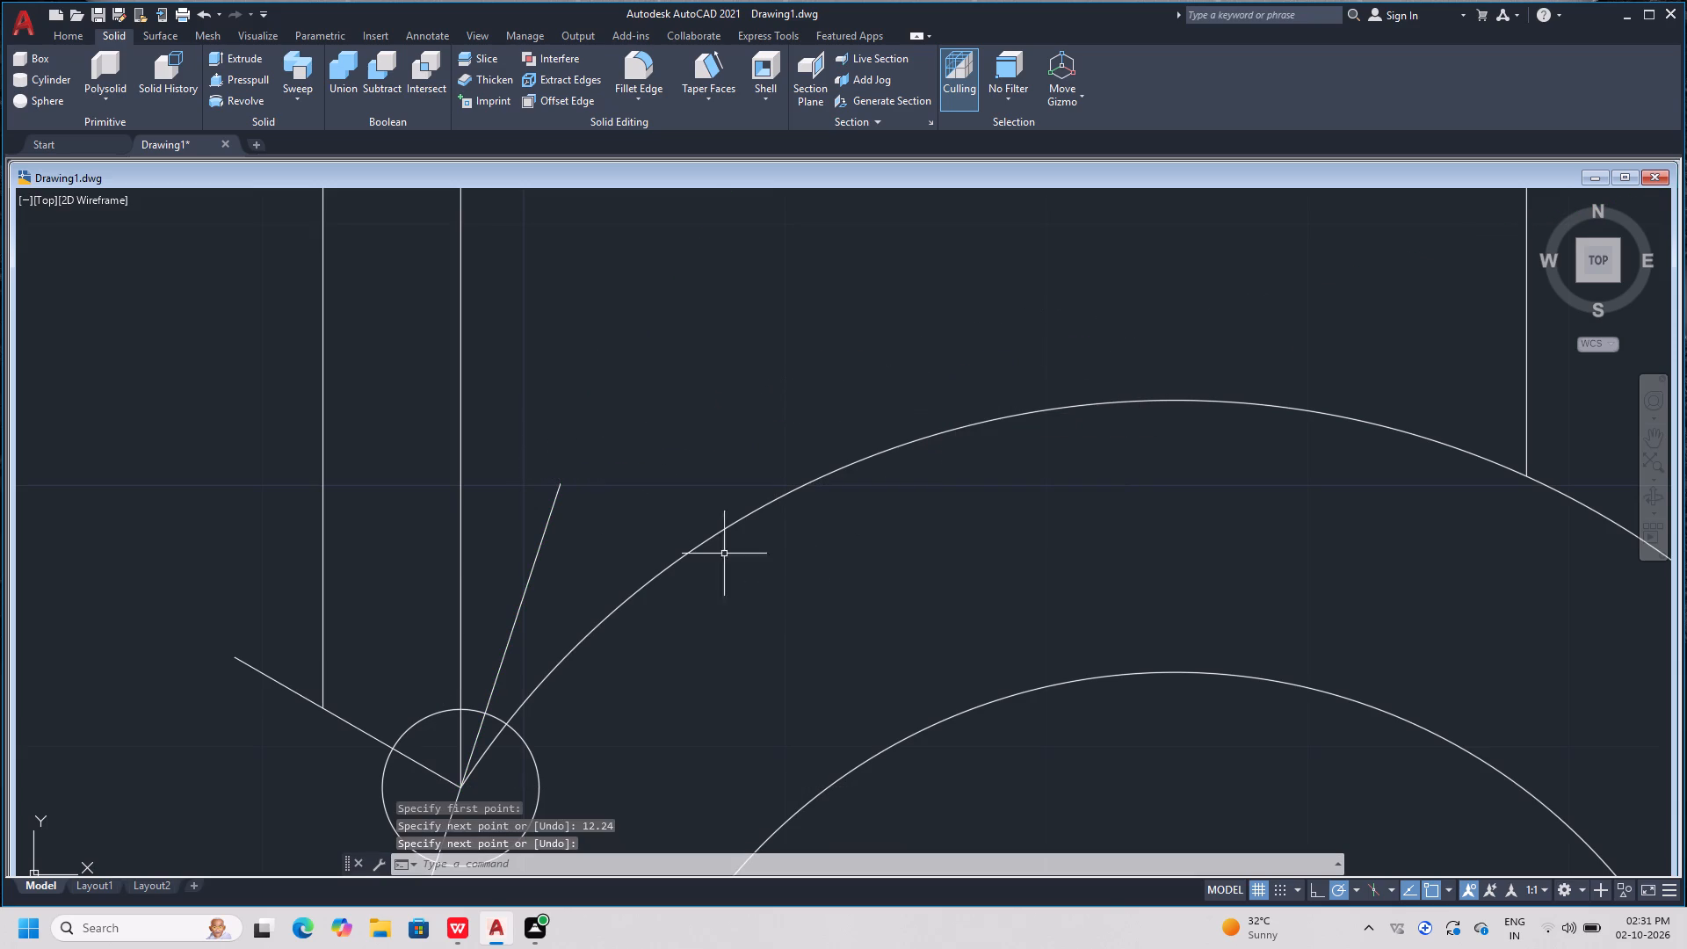
scroll(597, 380, "down", 2)
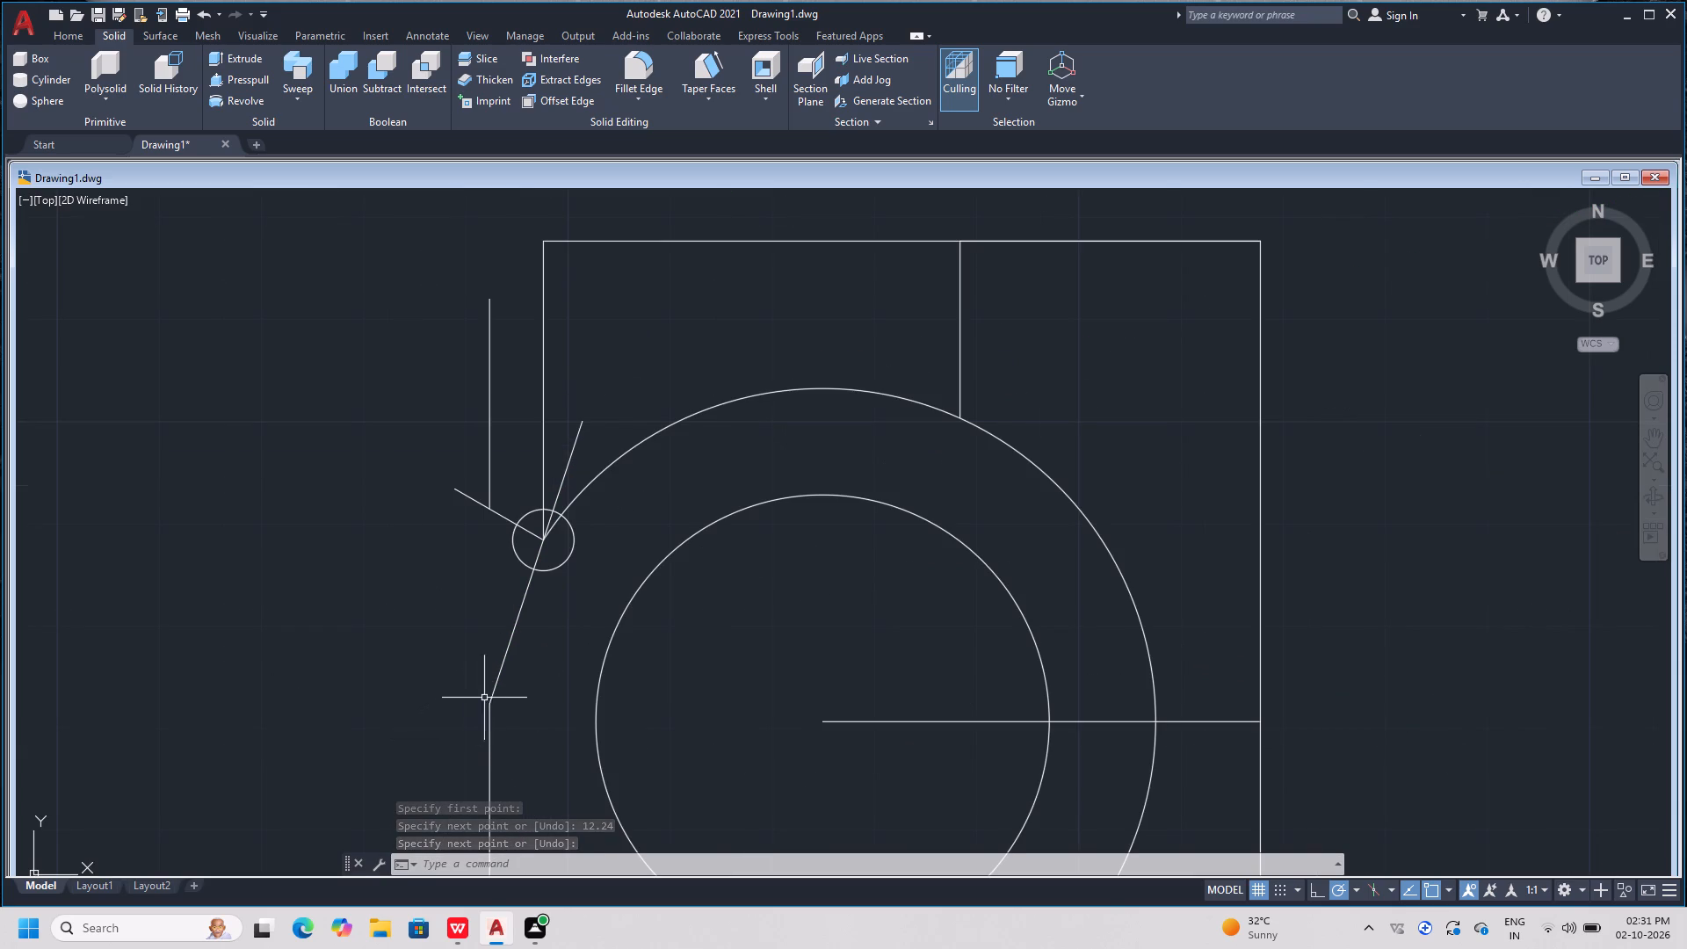
key("Escape")
key("Escape")
key("Escape")
key("Escape")
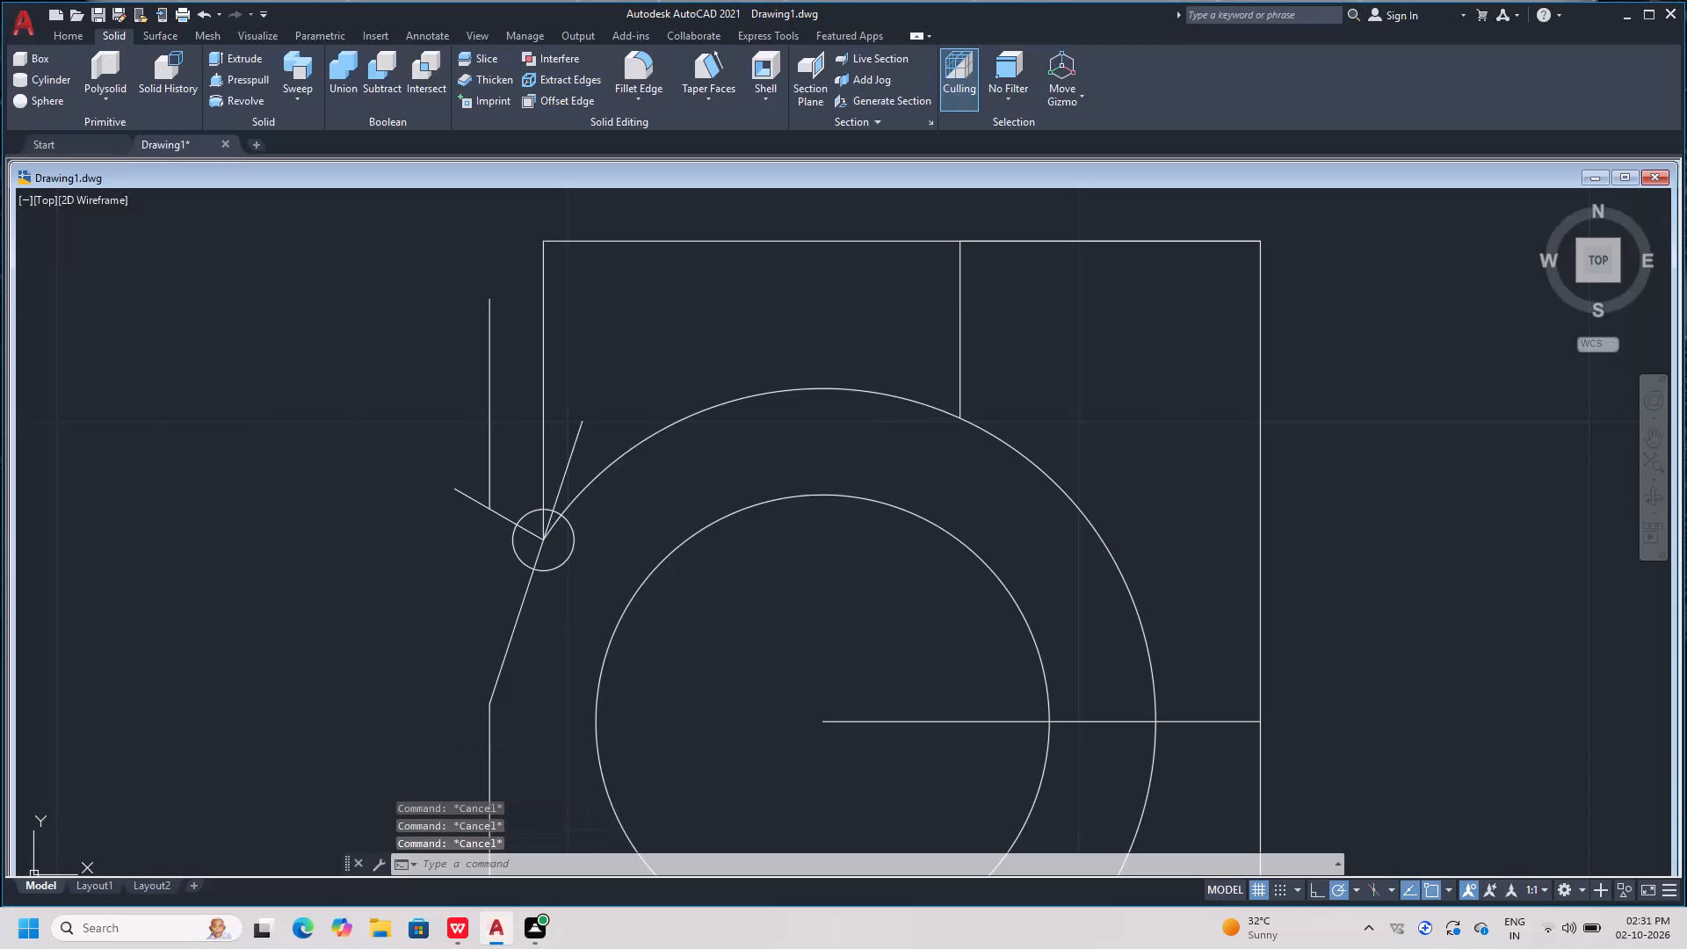
key("Escape")
key("Escape")
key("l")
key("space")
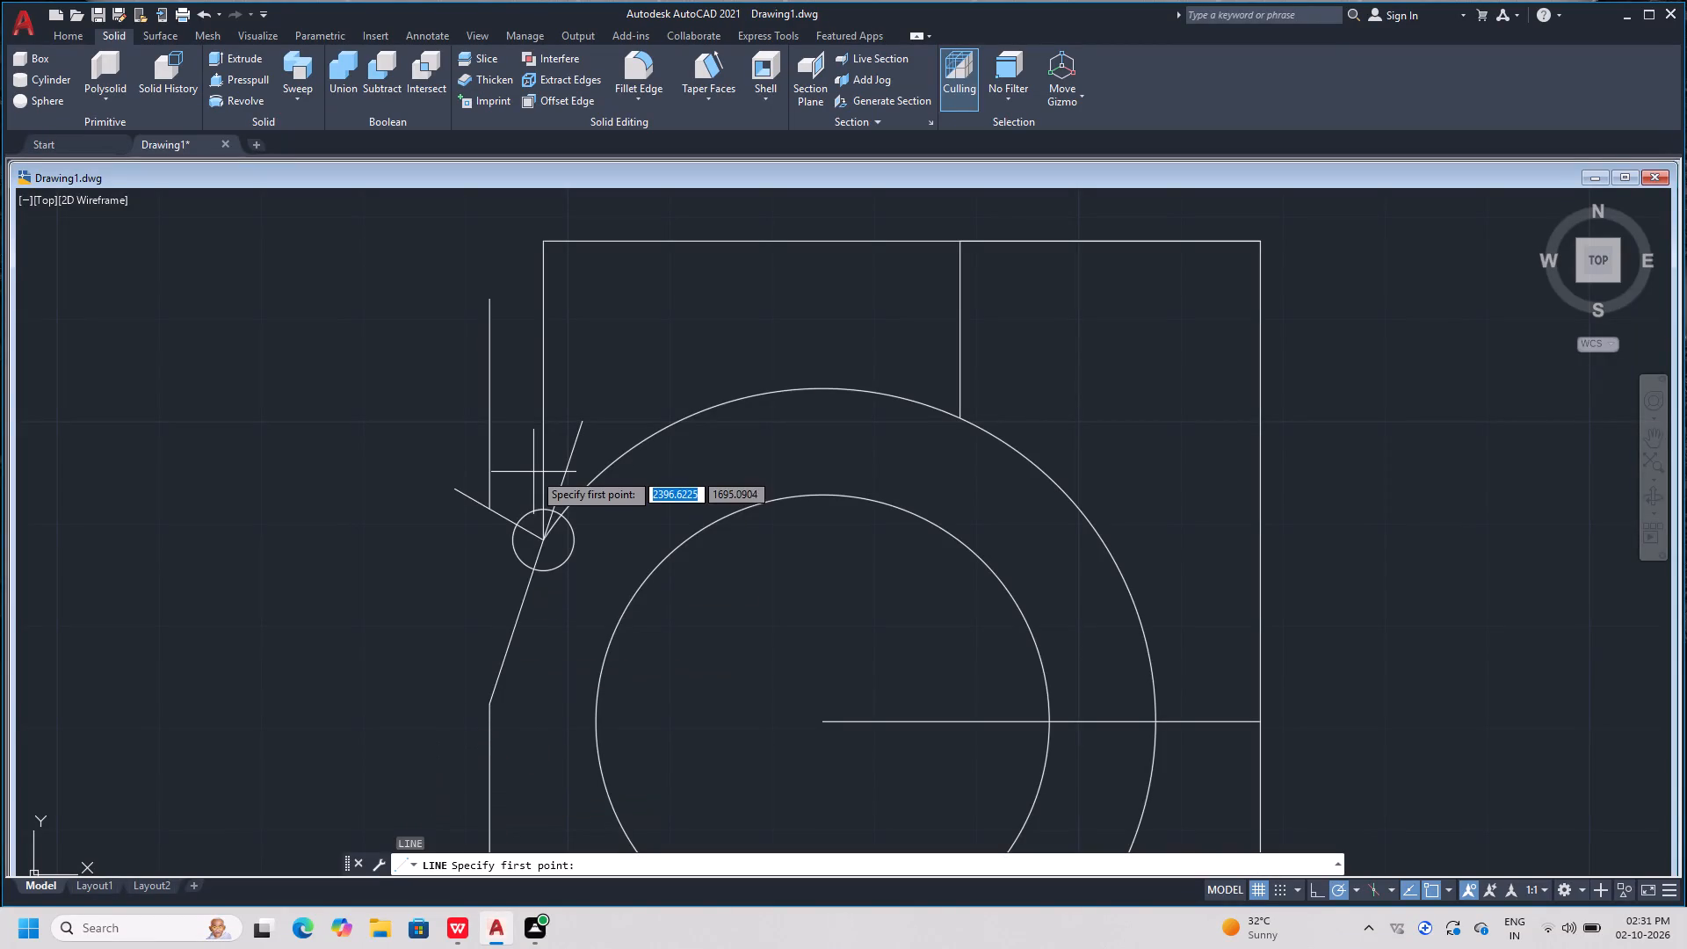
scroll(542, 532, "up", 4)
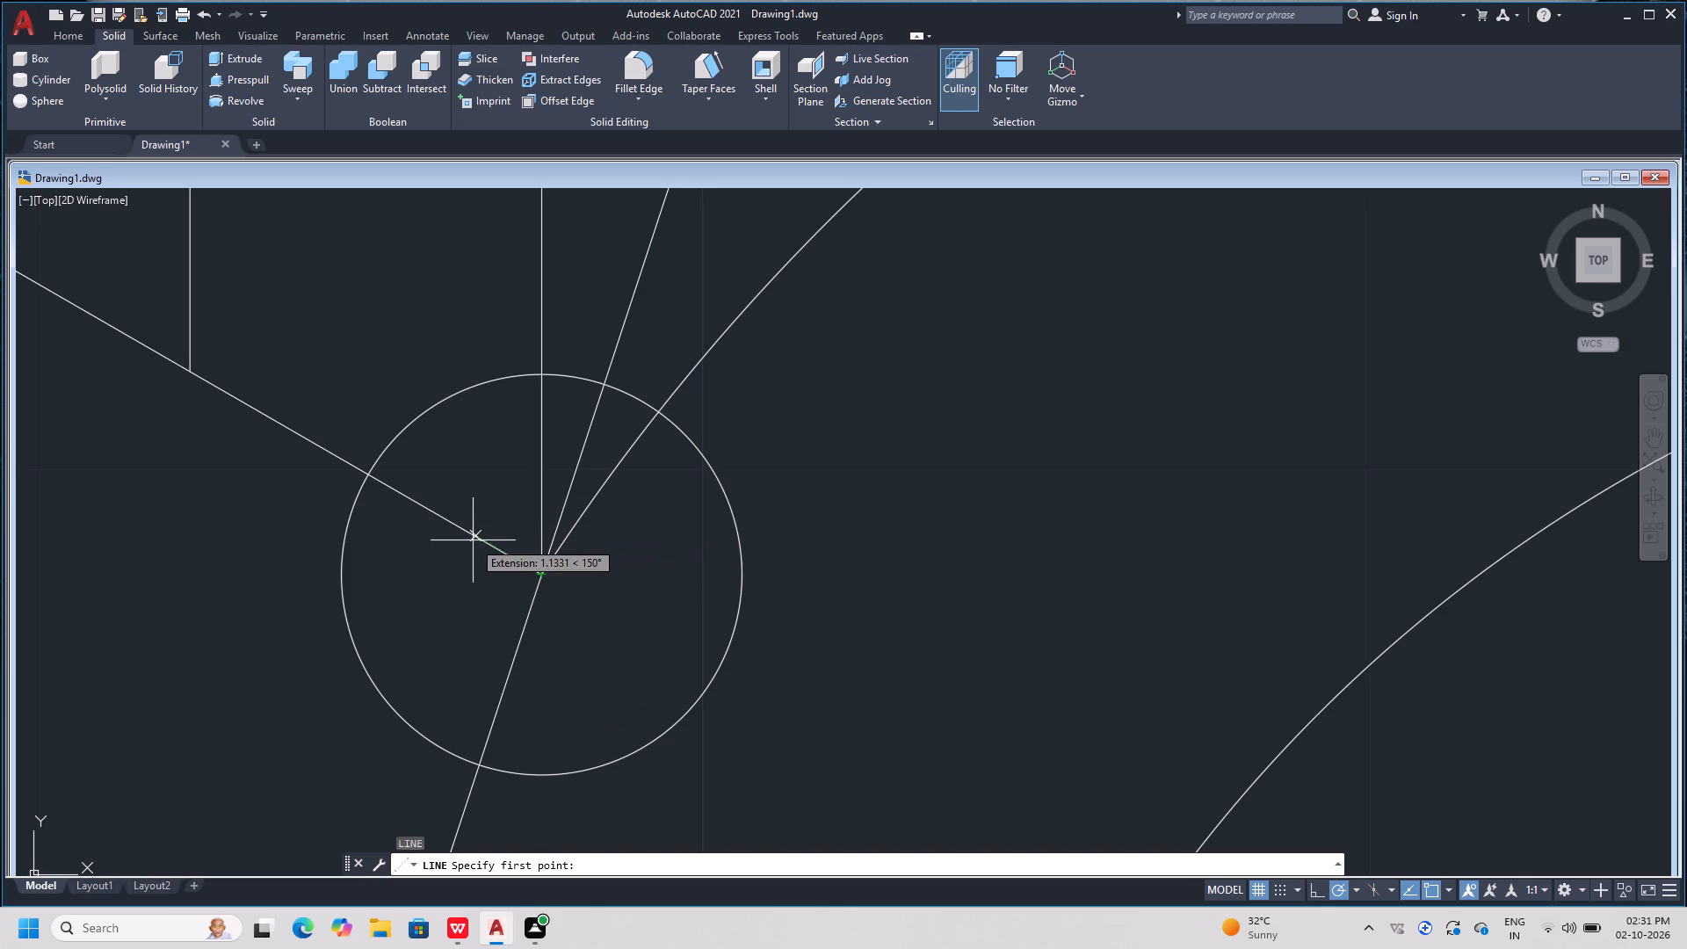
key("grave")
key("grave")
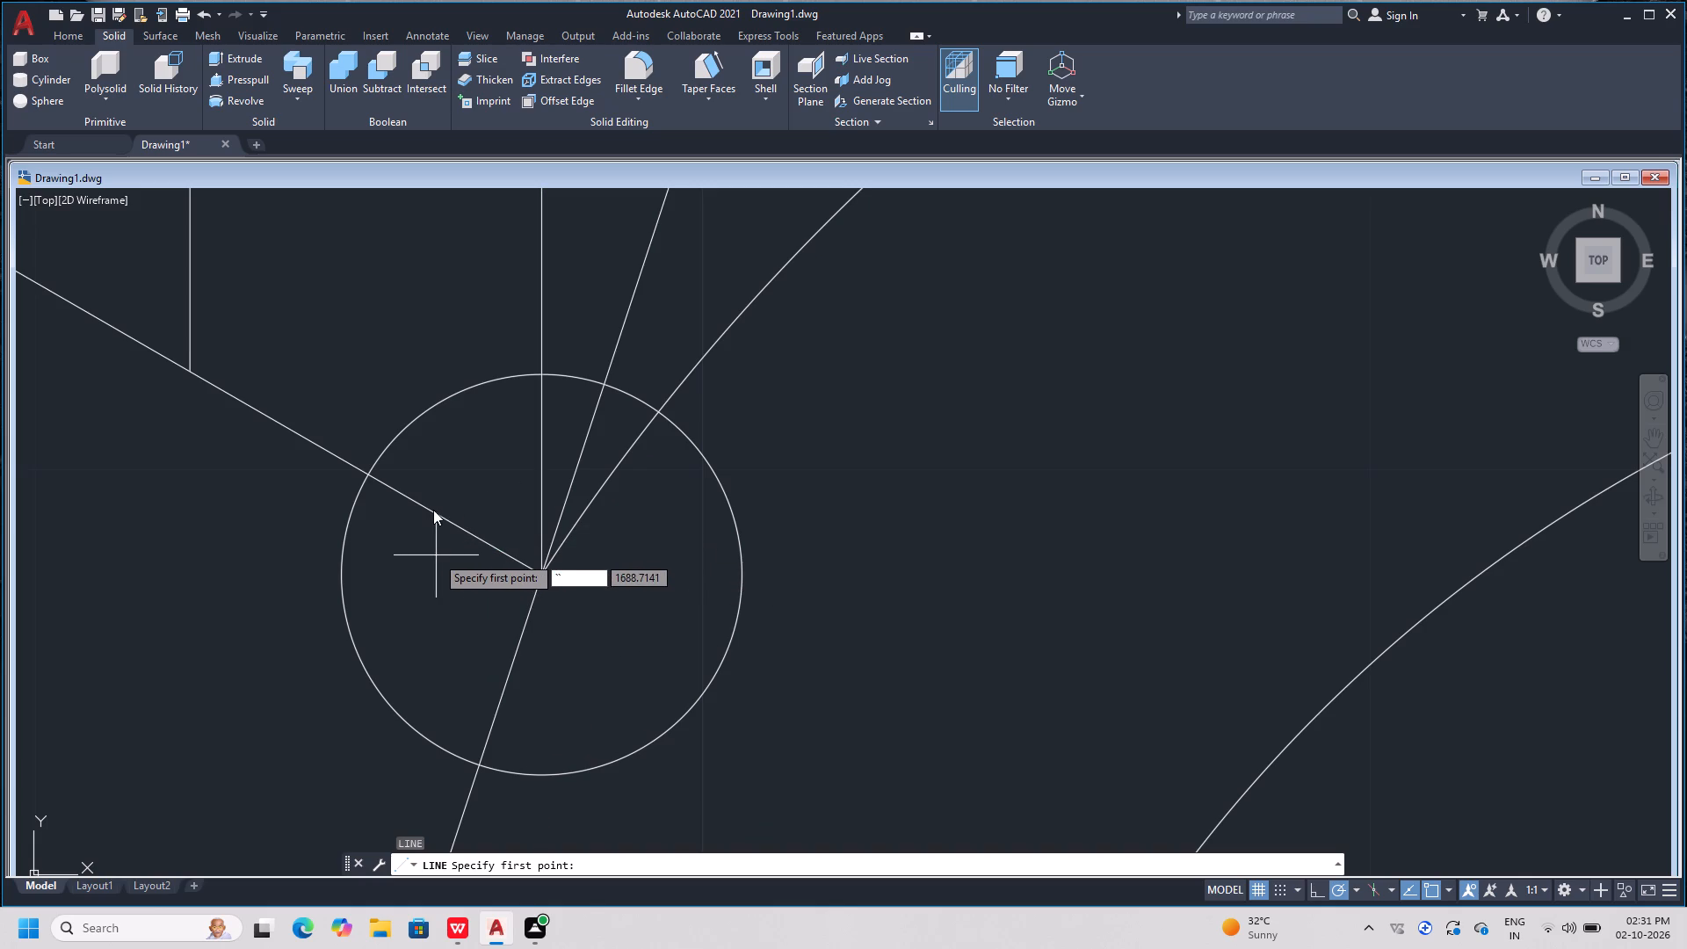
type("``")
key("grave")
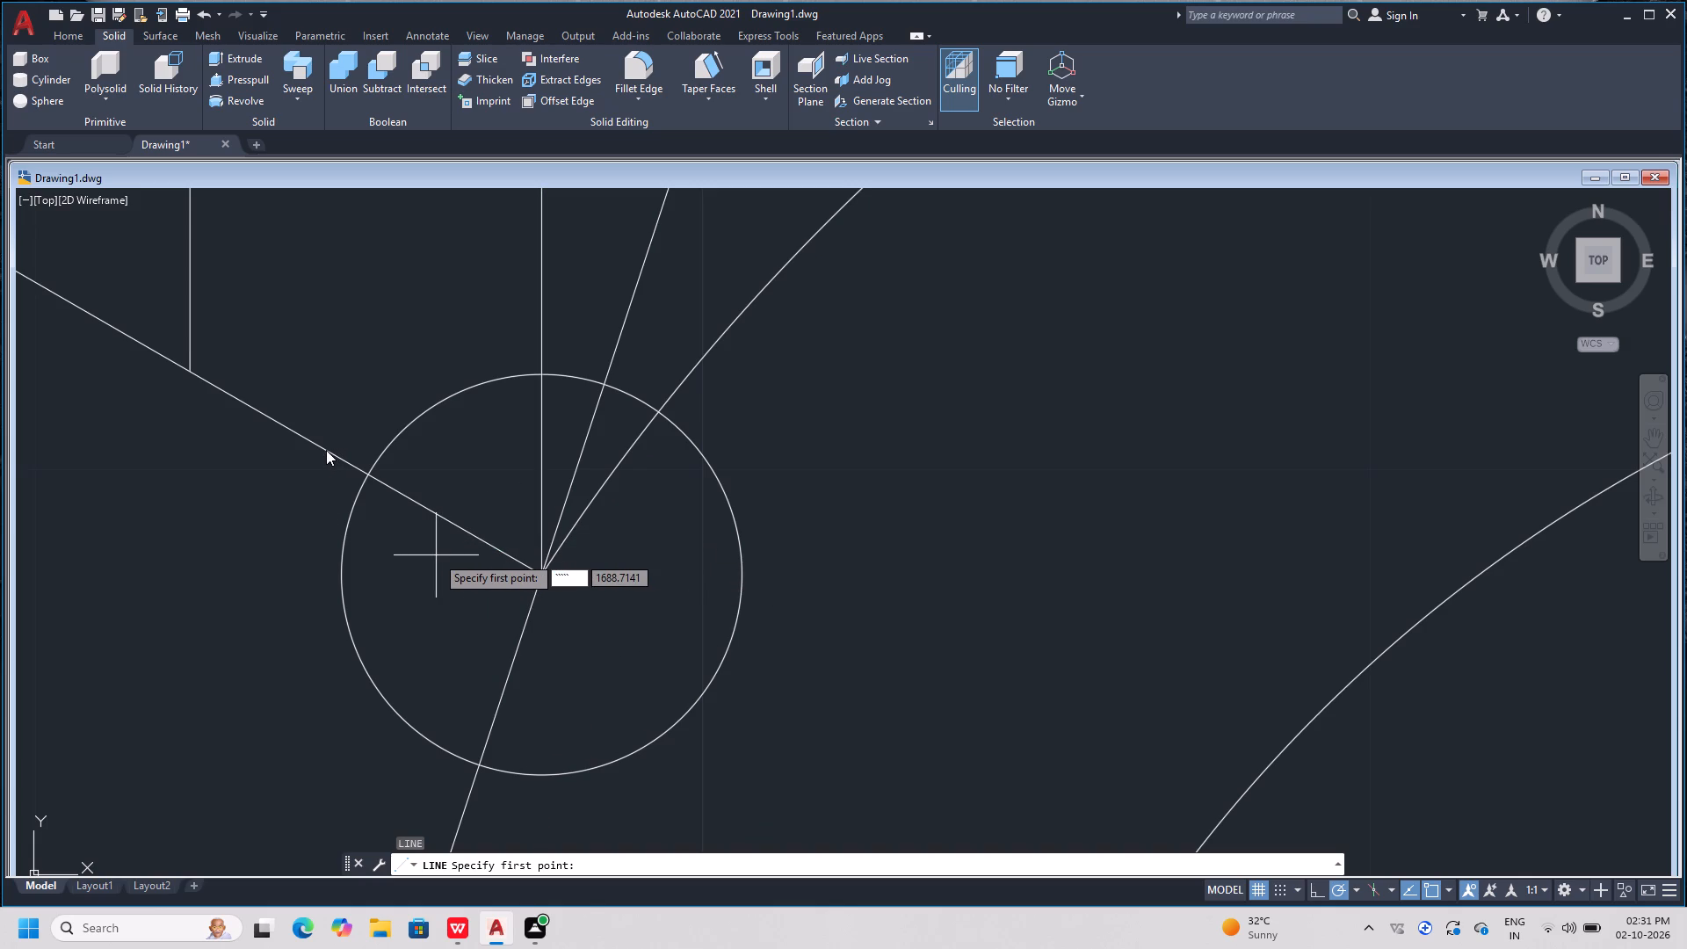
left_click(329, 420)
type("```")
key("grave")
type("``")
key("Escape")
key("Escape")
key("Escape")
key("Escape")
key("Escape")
Delete the 150° slanted line that runs up and left from the small circle's centre.
left_click(299, 390)
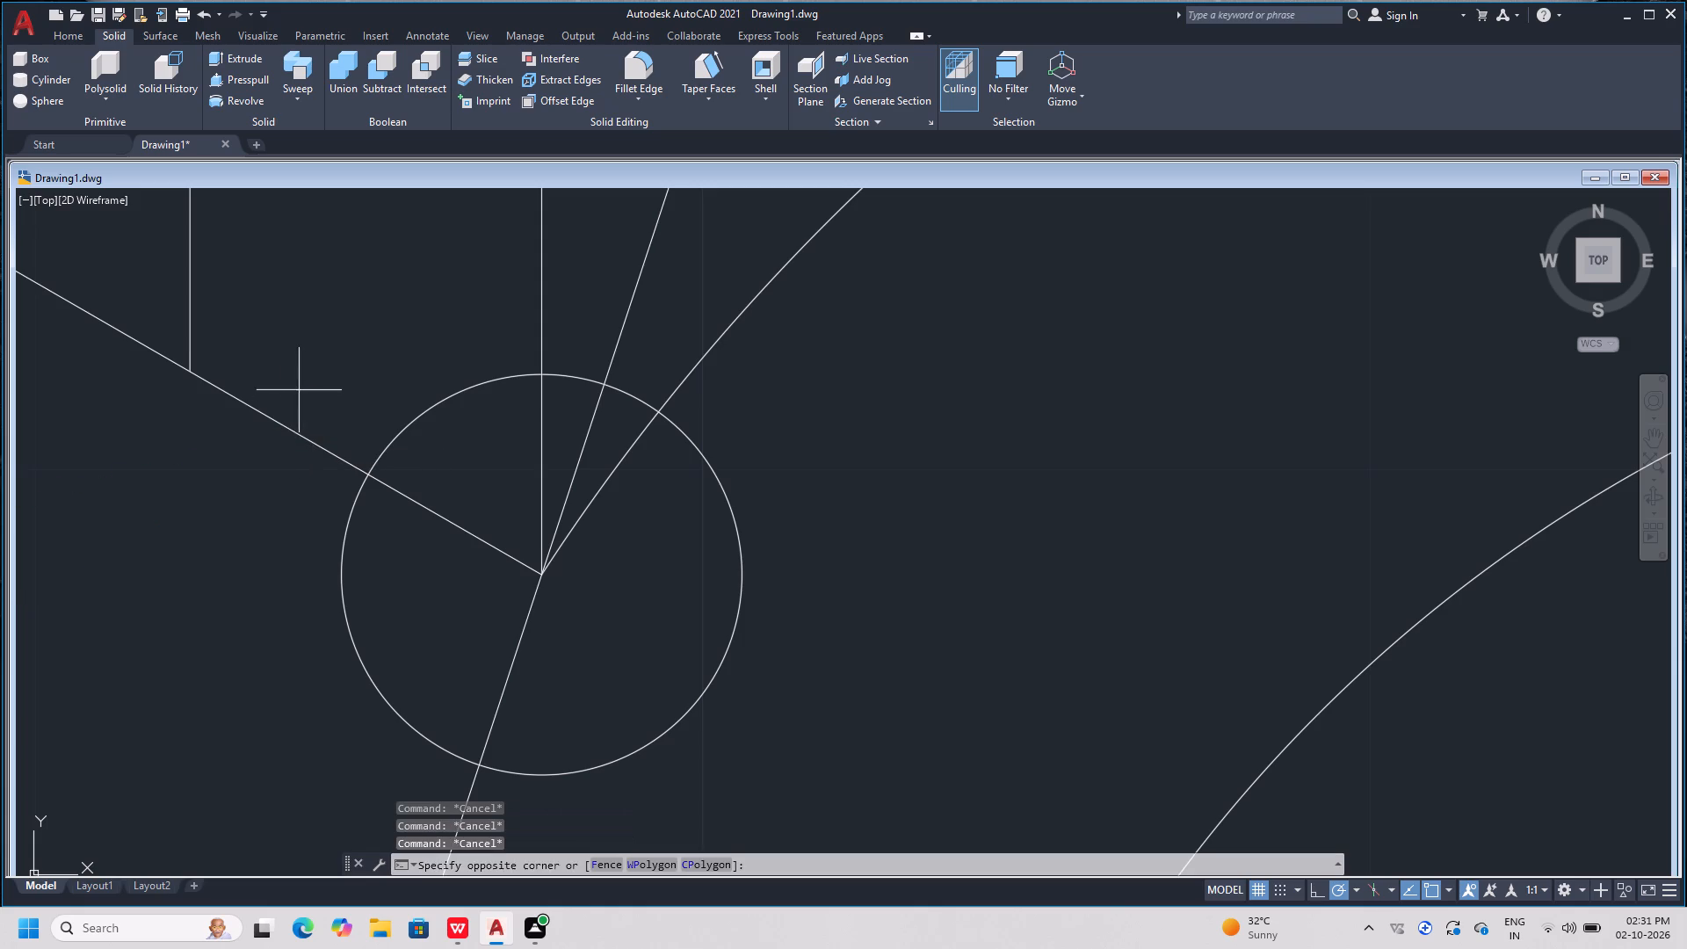
left_click(232, 461)
key("Escape")
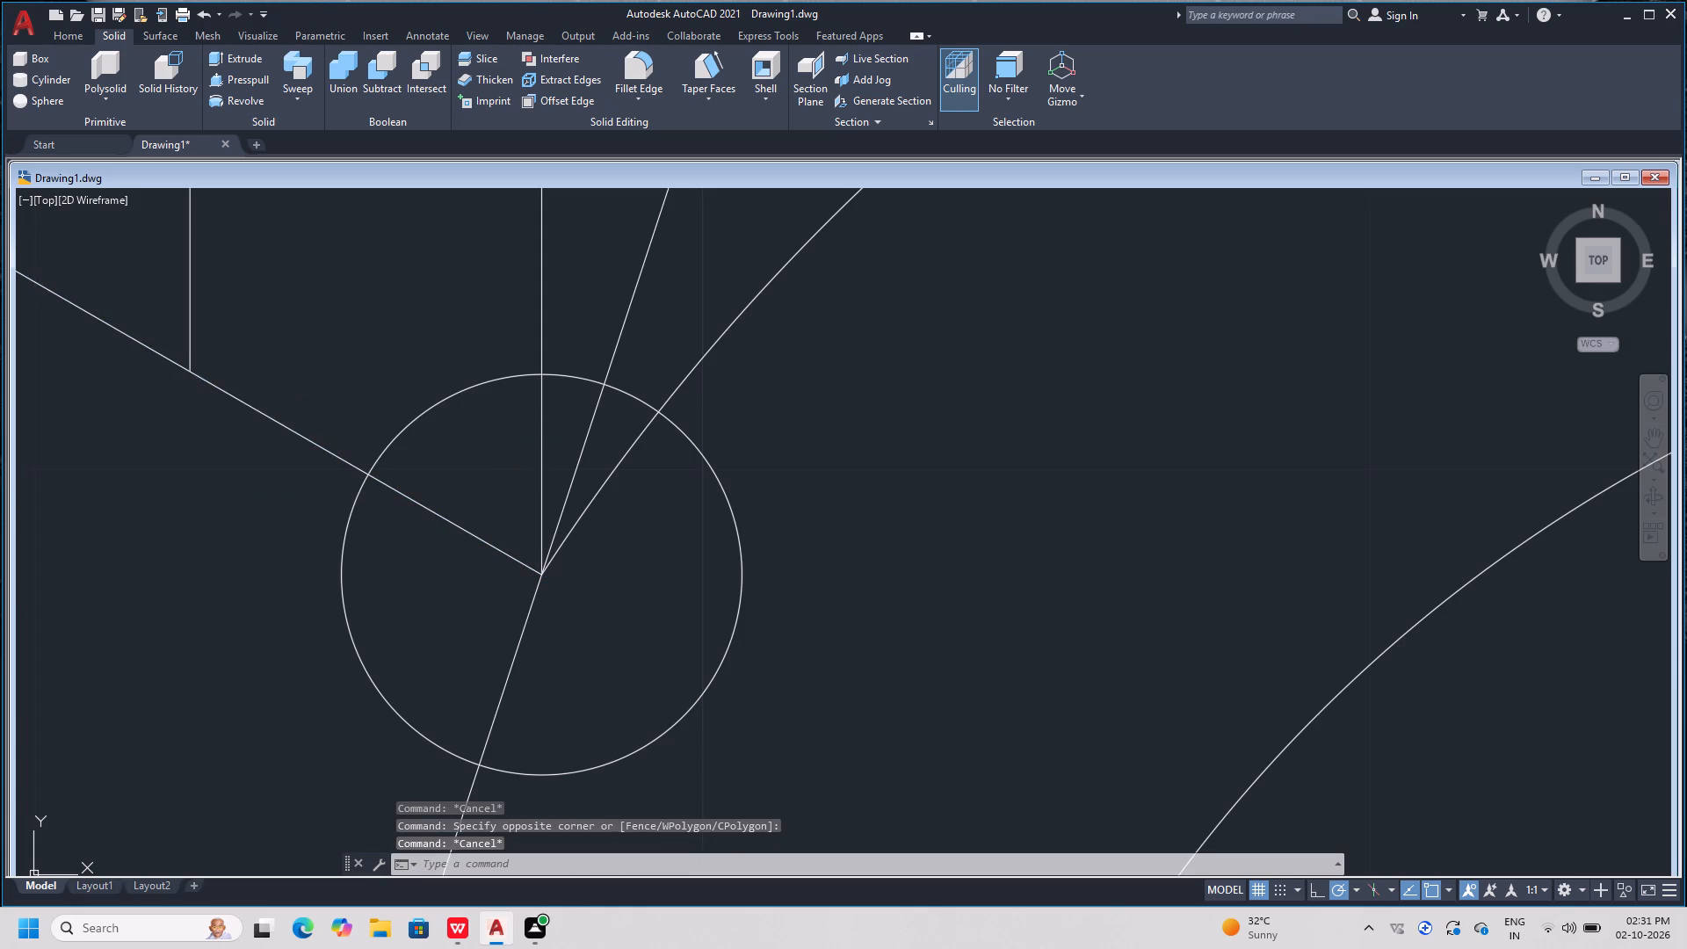
left_click(323, 362)
left_click(267, 448)
key("Delete")
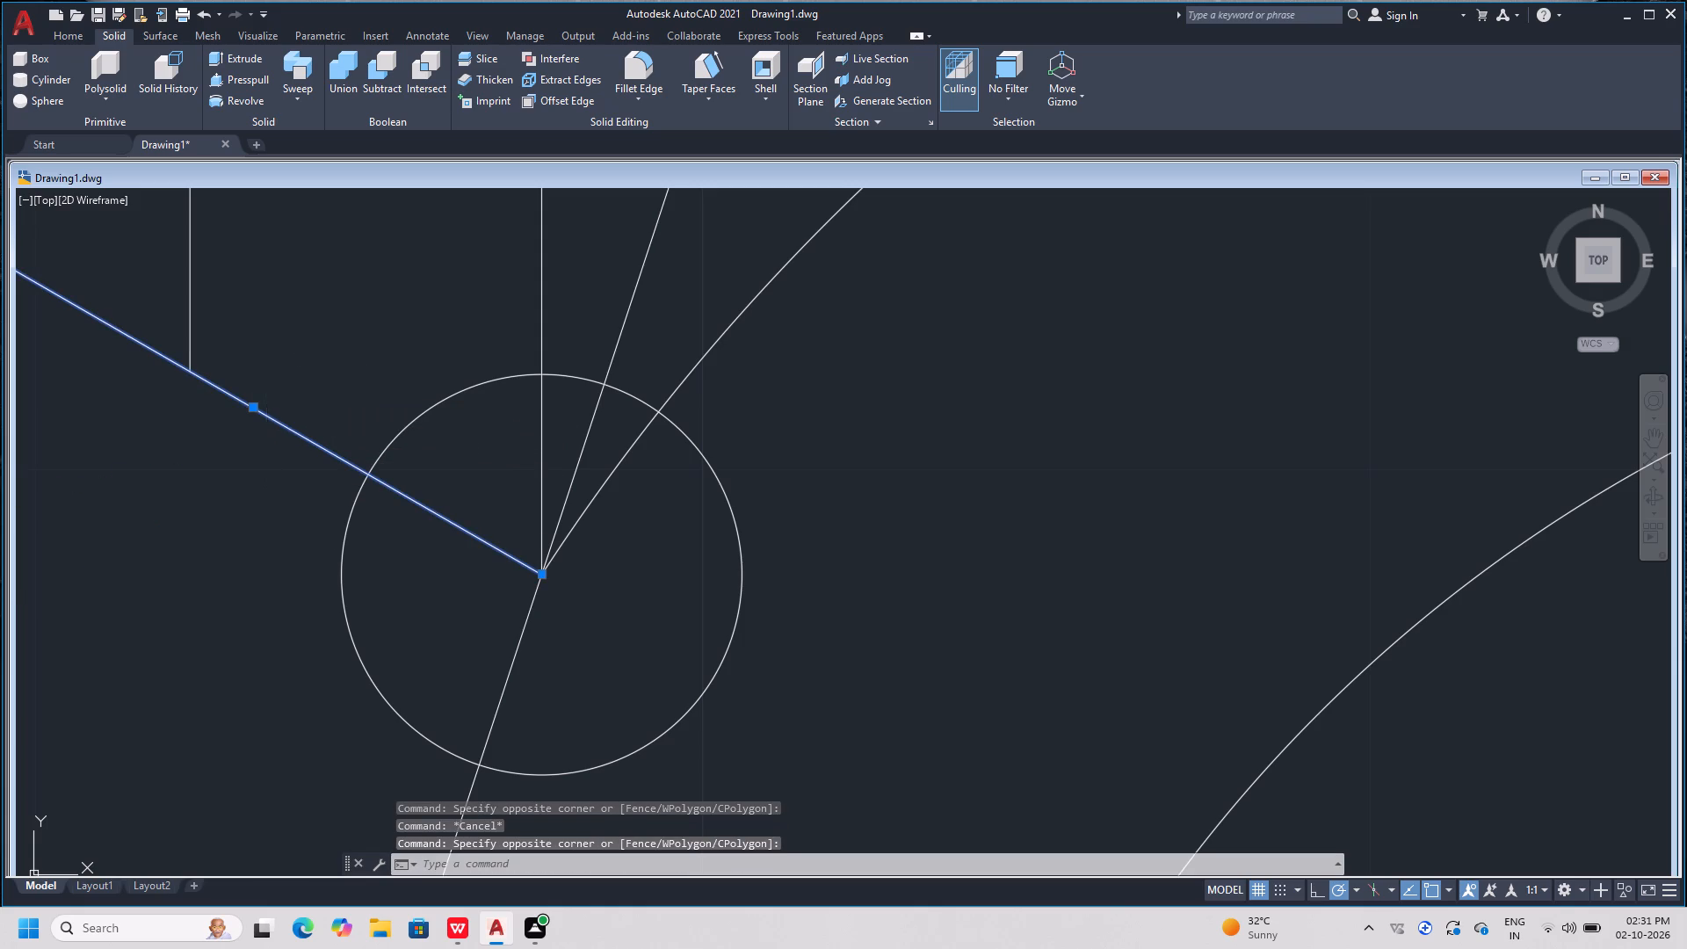
key("Escape")
key("Escape")
key("Escape")
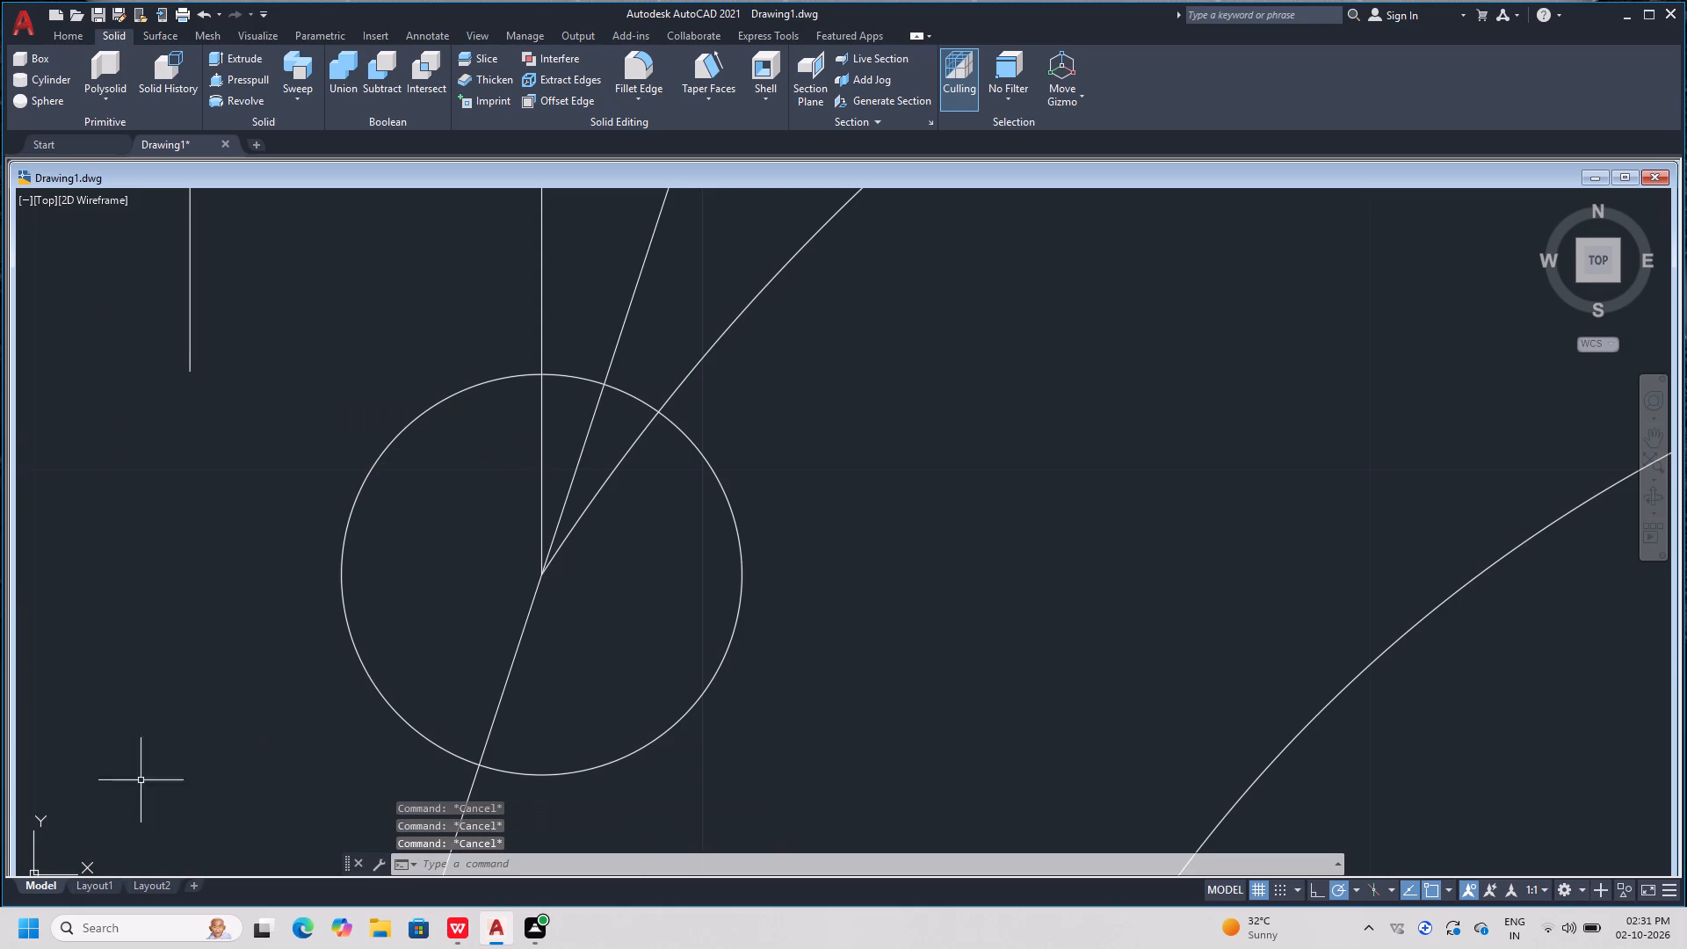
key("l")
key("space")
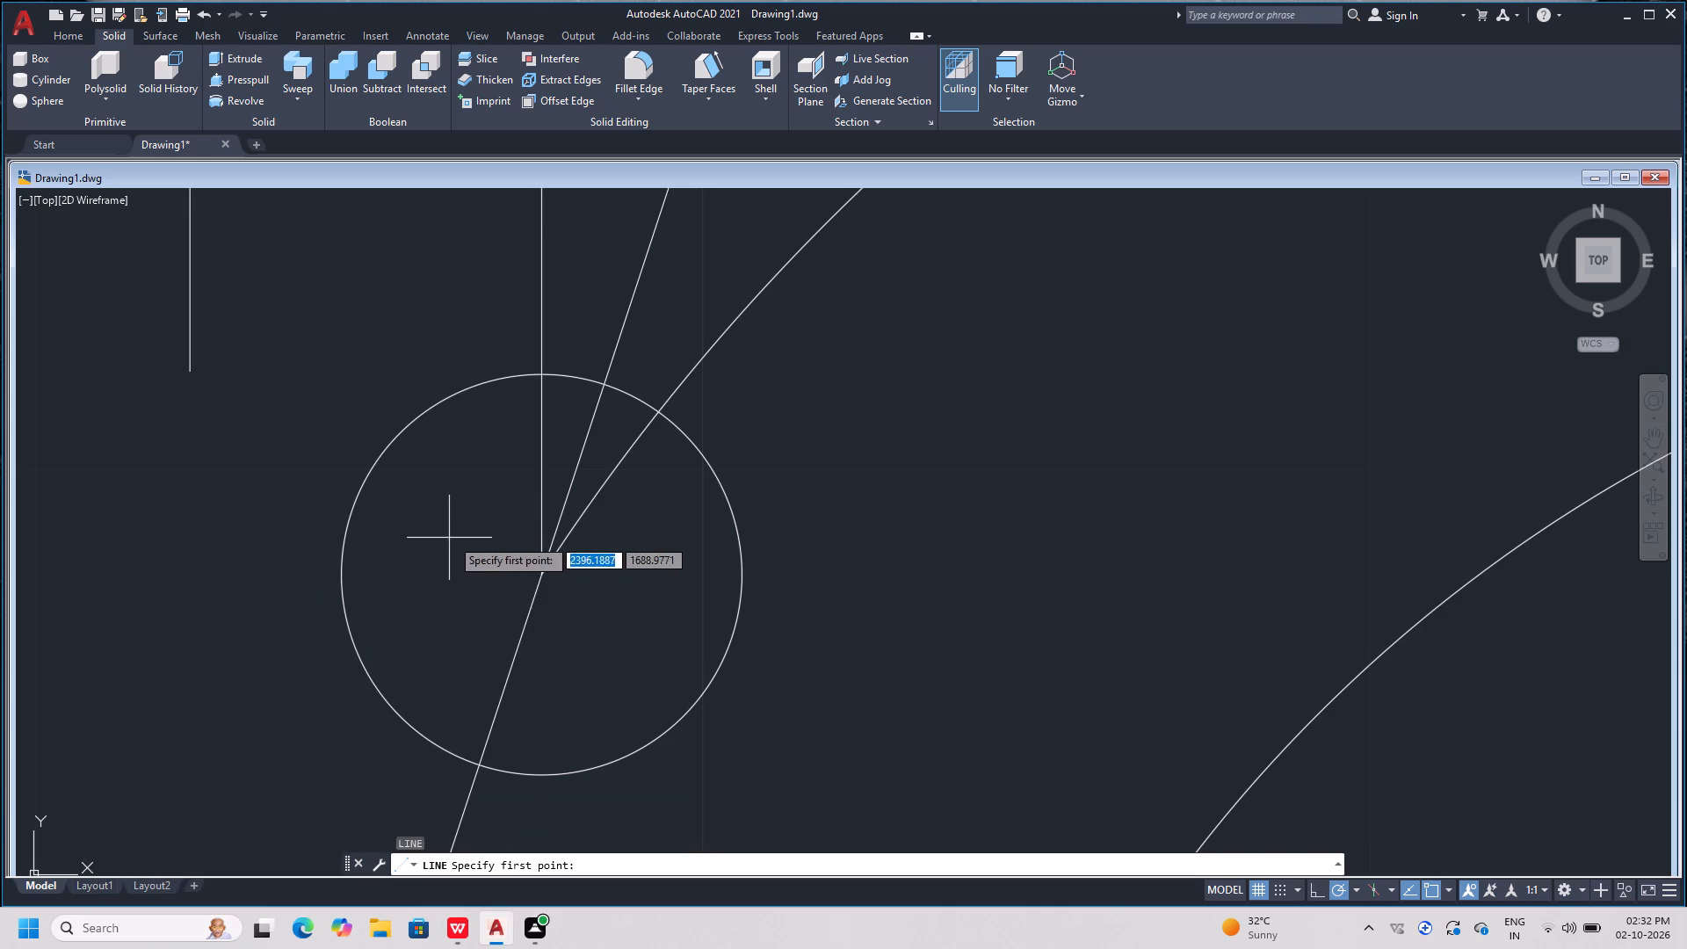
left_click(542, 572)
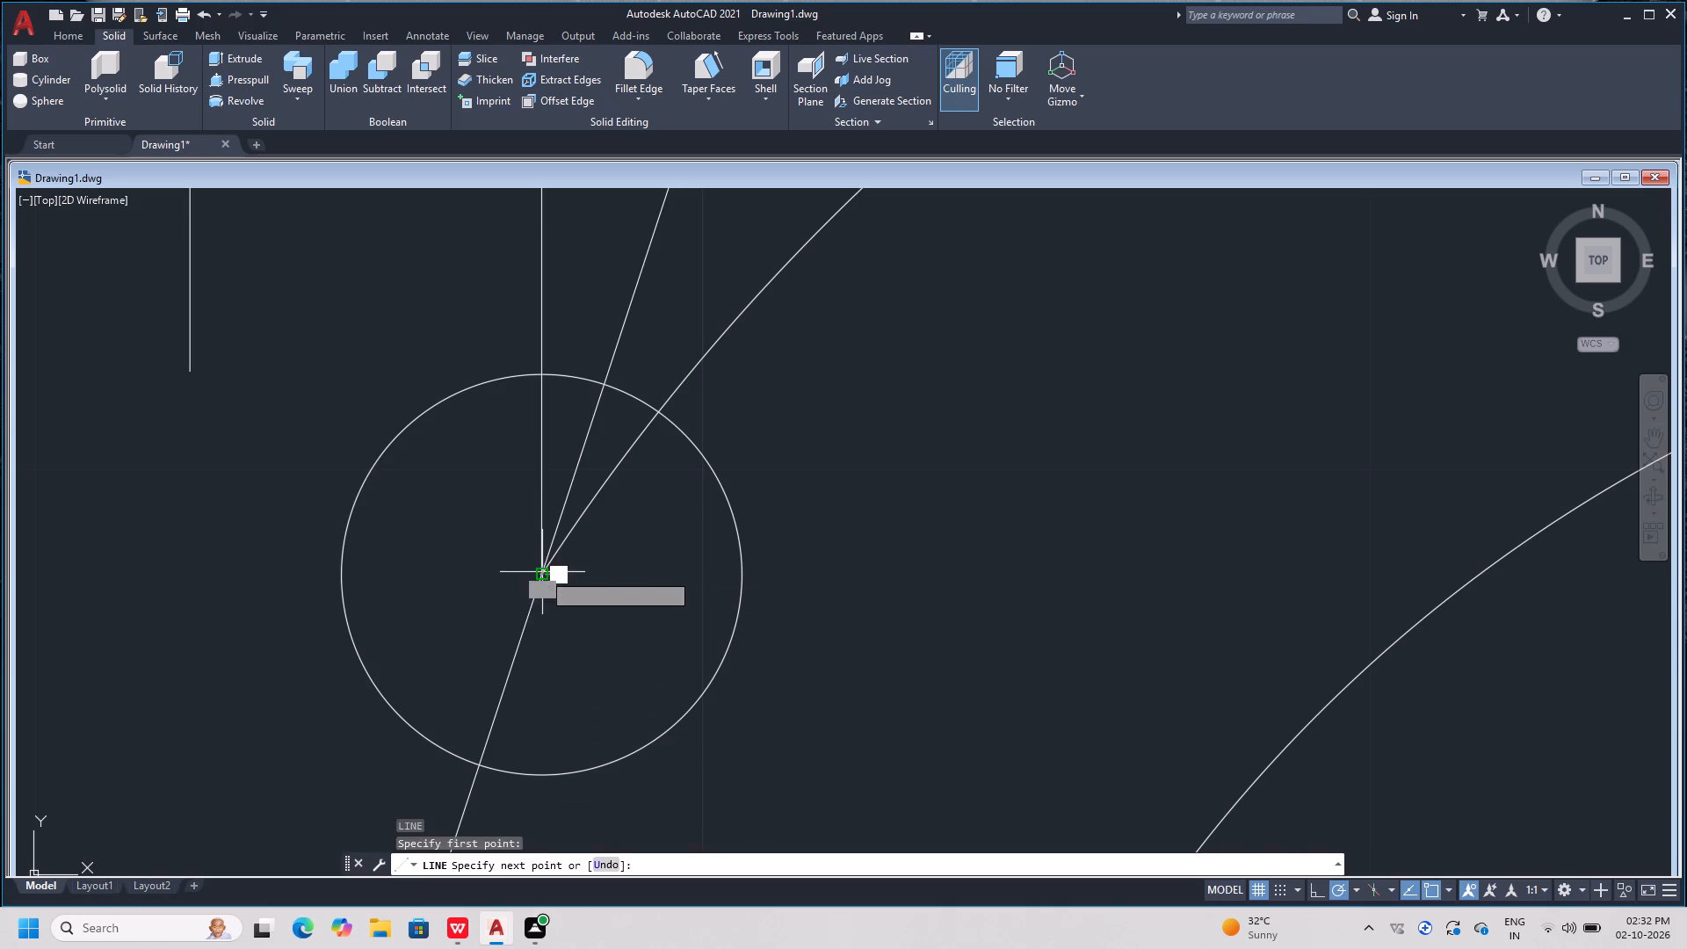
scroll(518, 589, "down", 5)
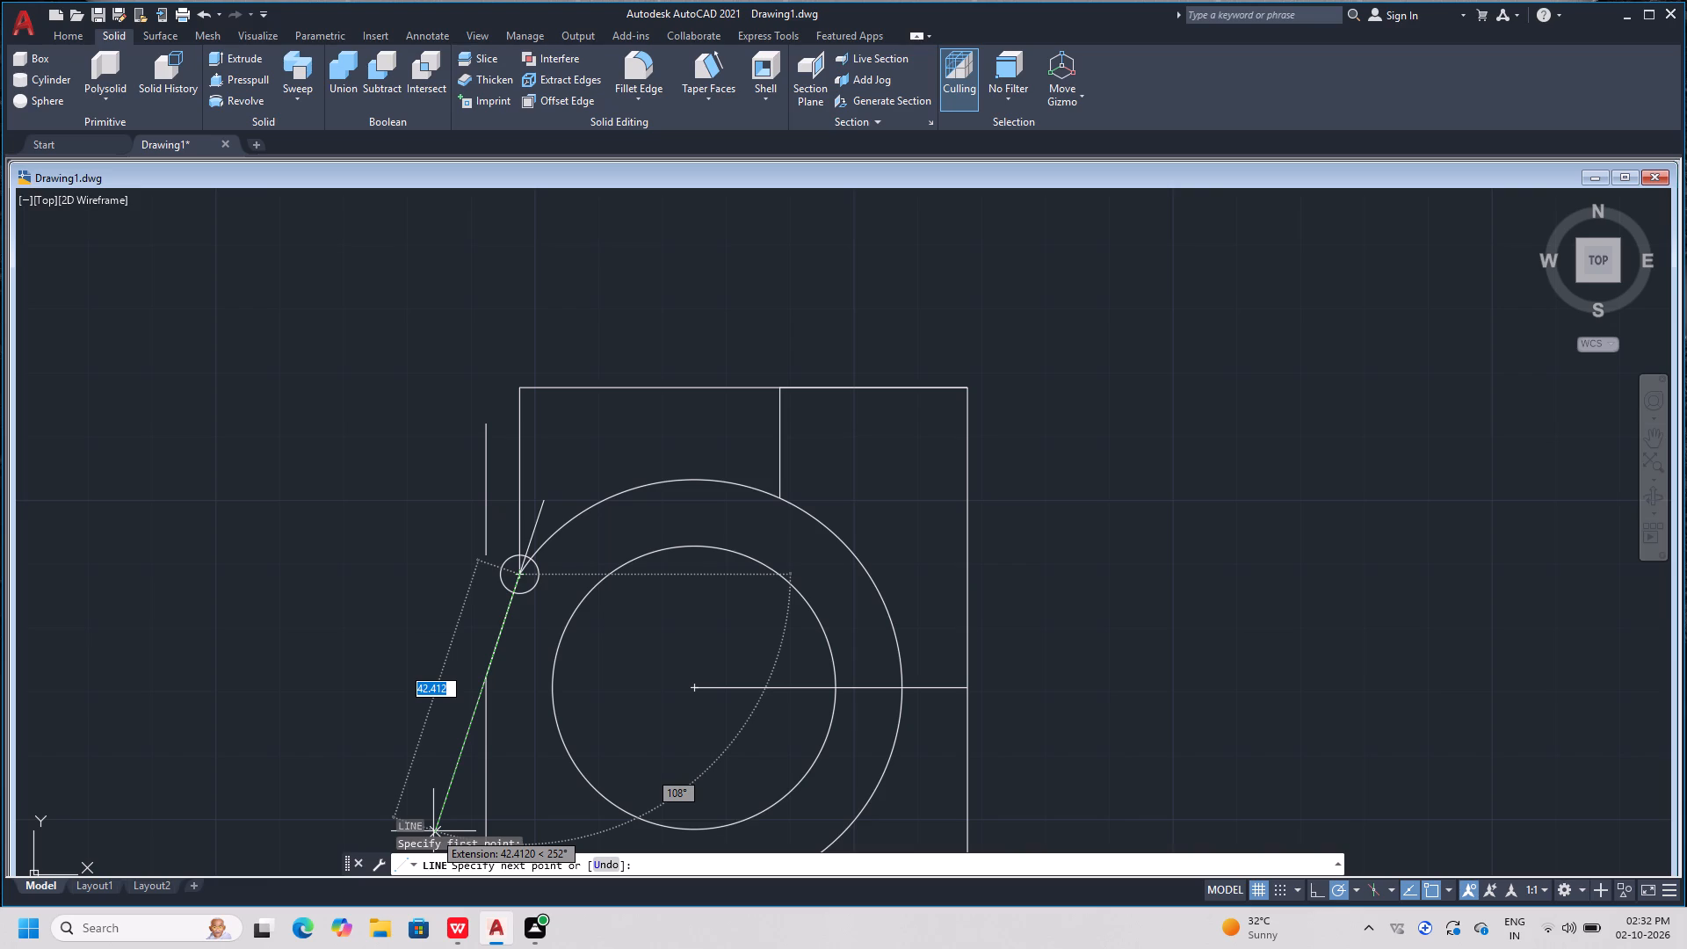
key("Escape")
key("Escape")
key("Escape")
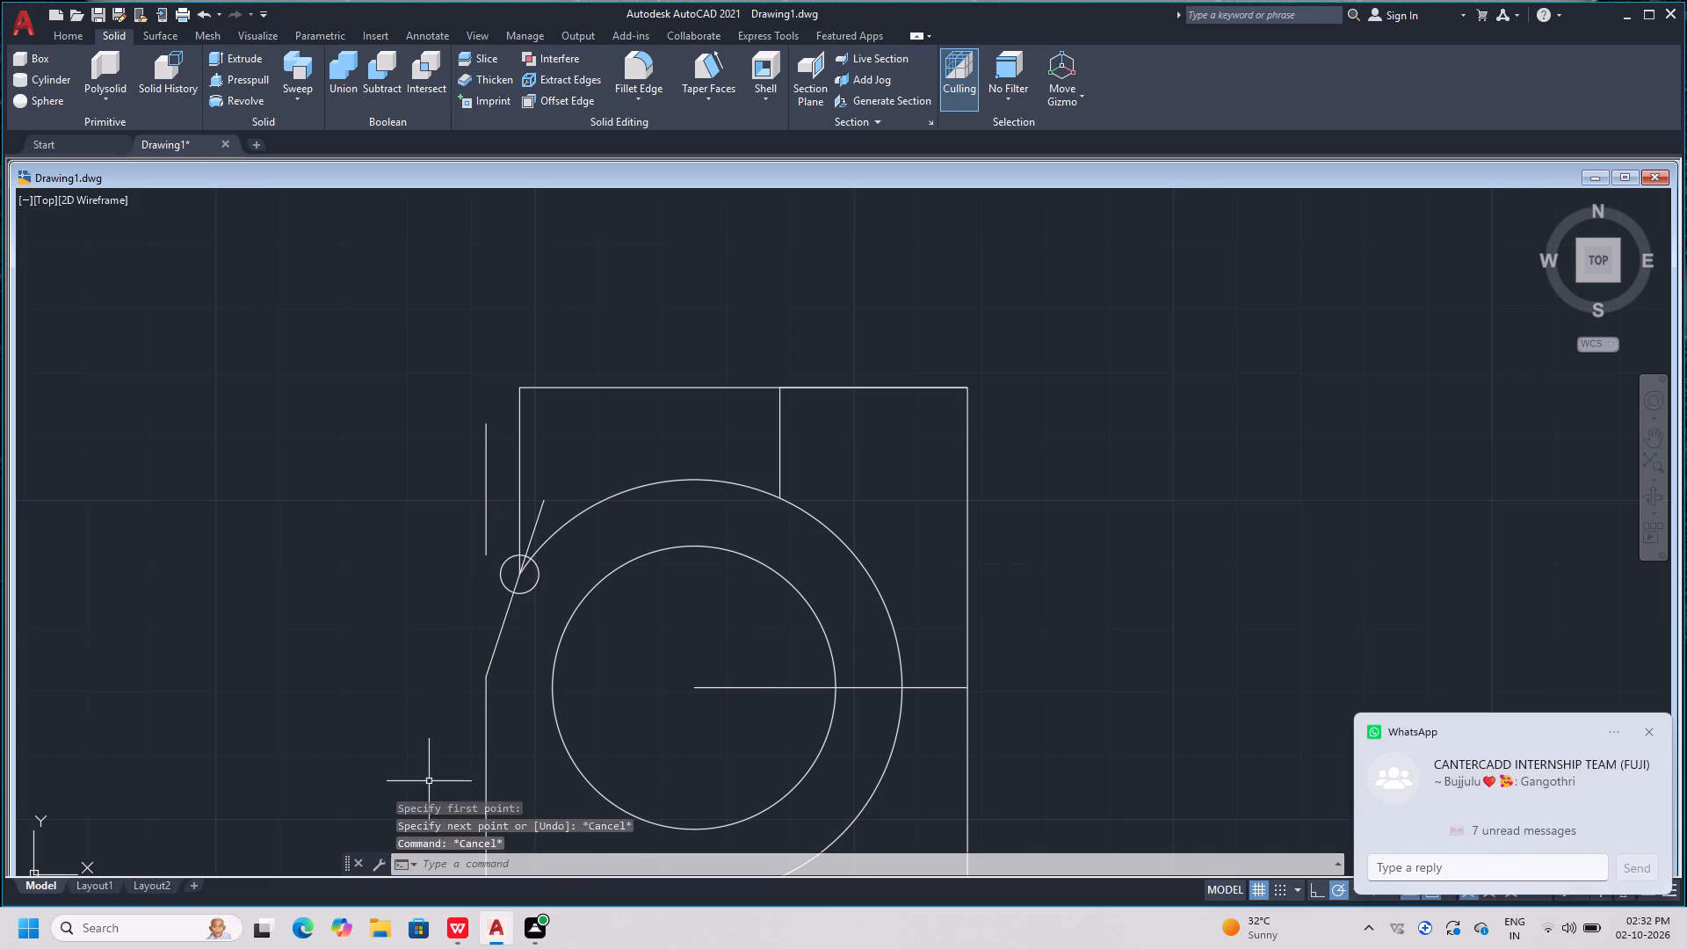
Draw a 12.24-unit line from the slanted line's lower end, continuing its direction downward at 252°.
key("l")
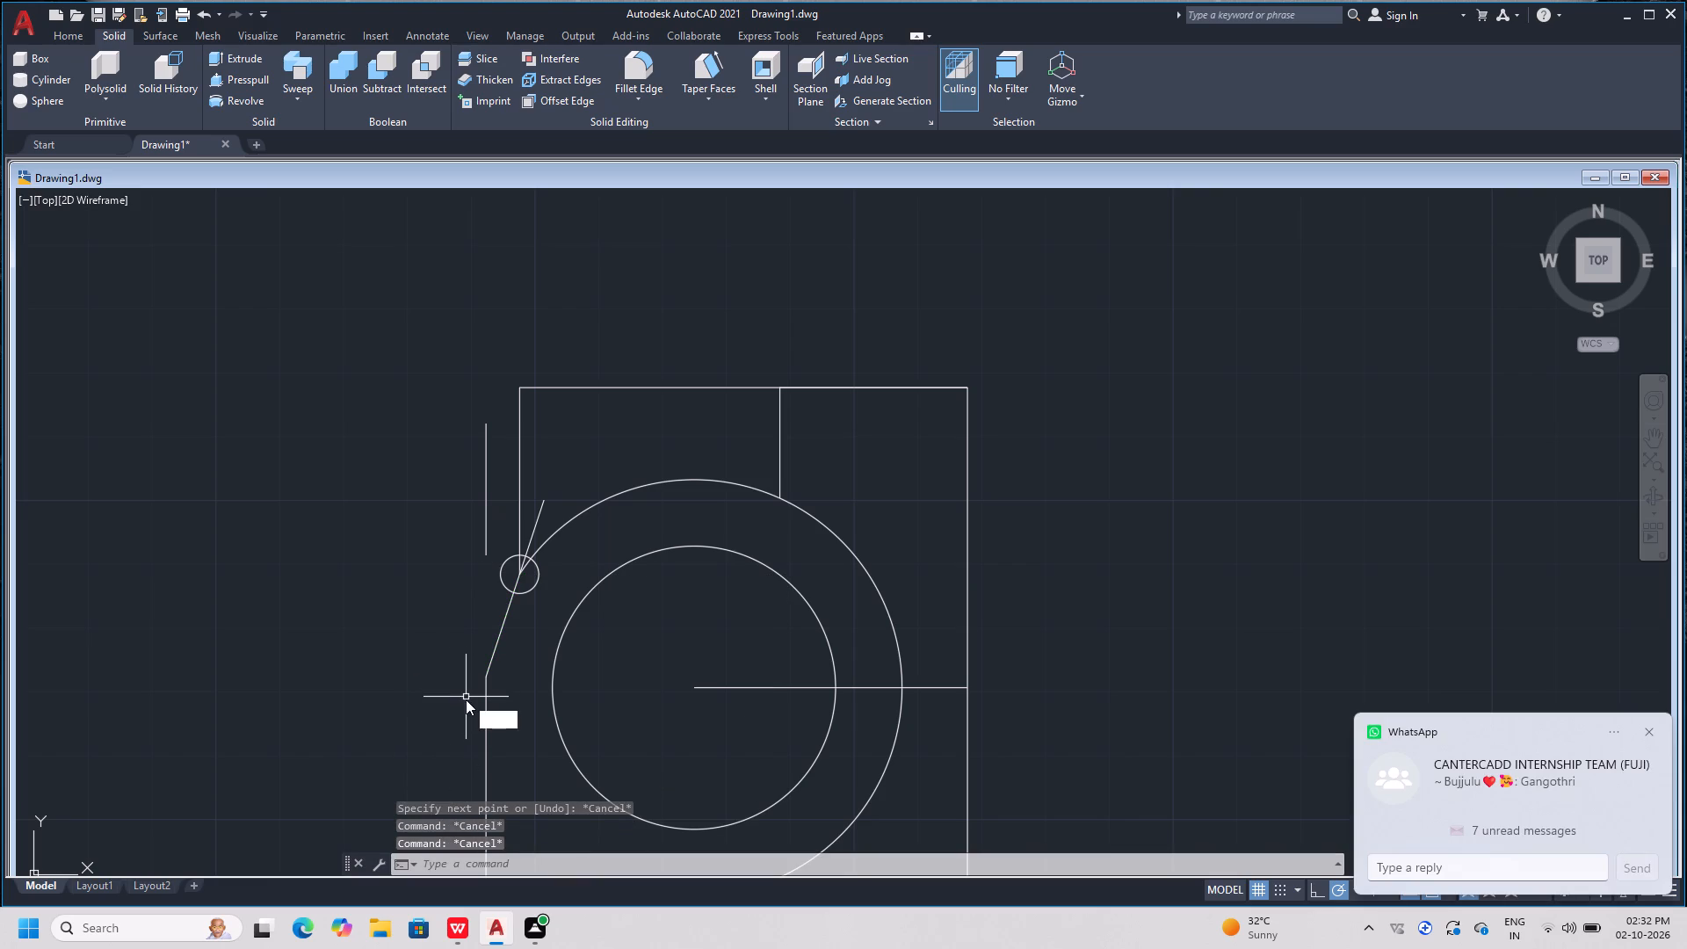
key("space")
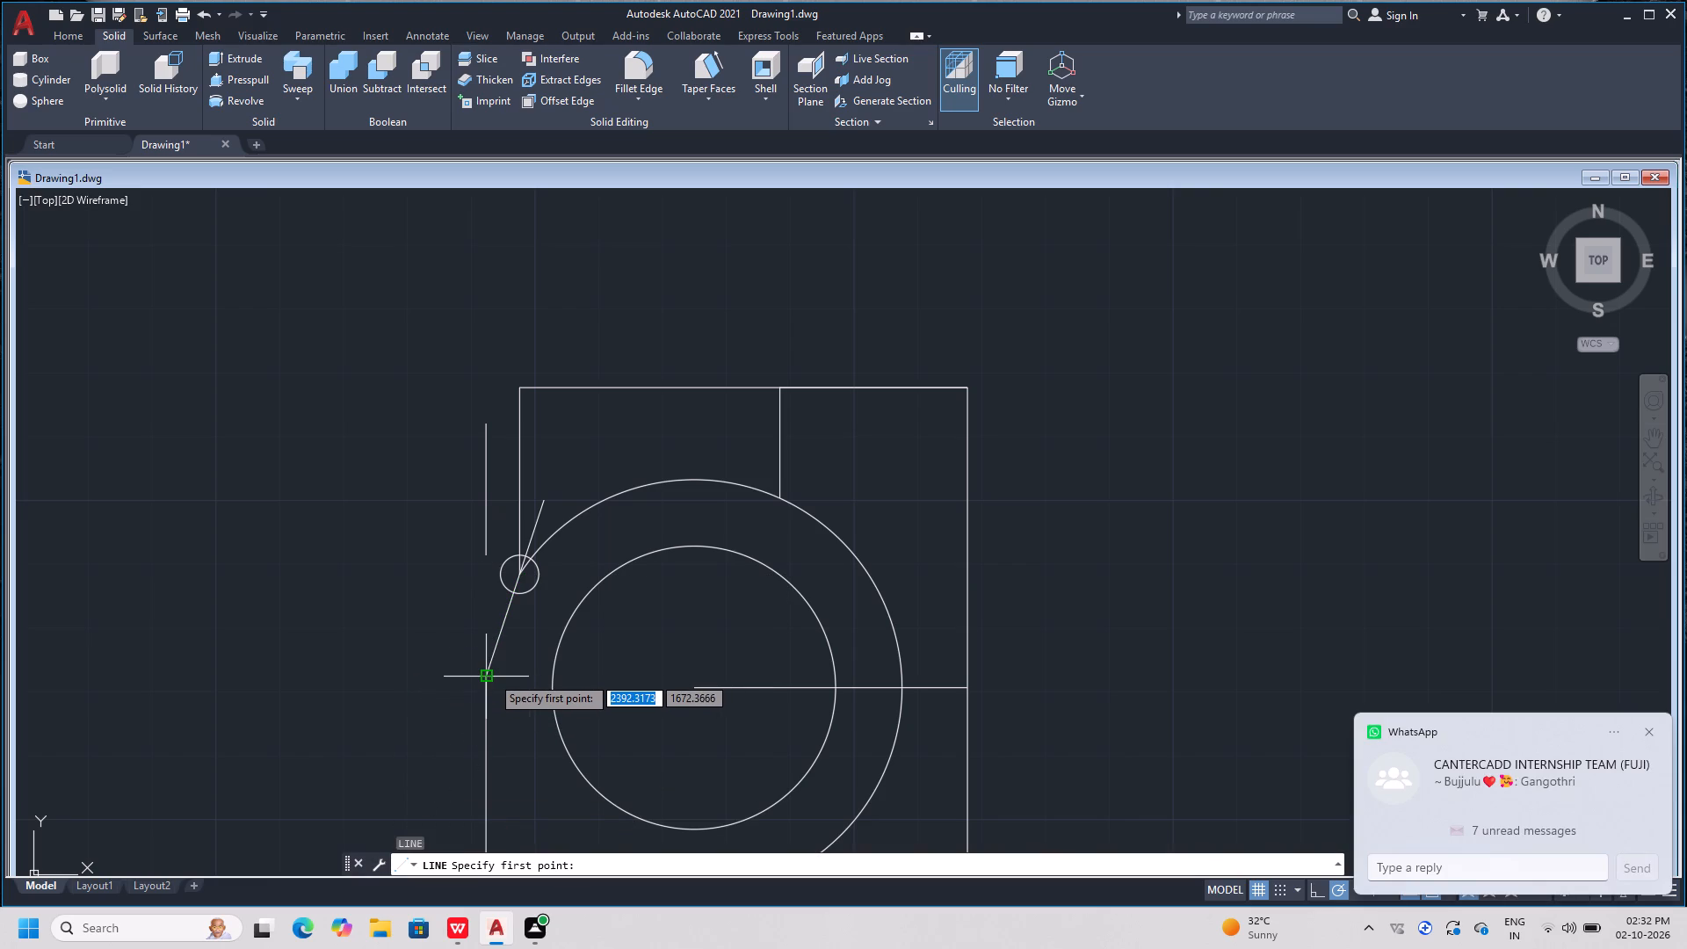
left_click(491, 676)
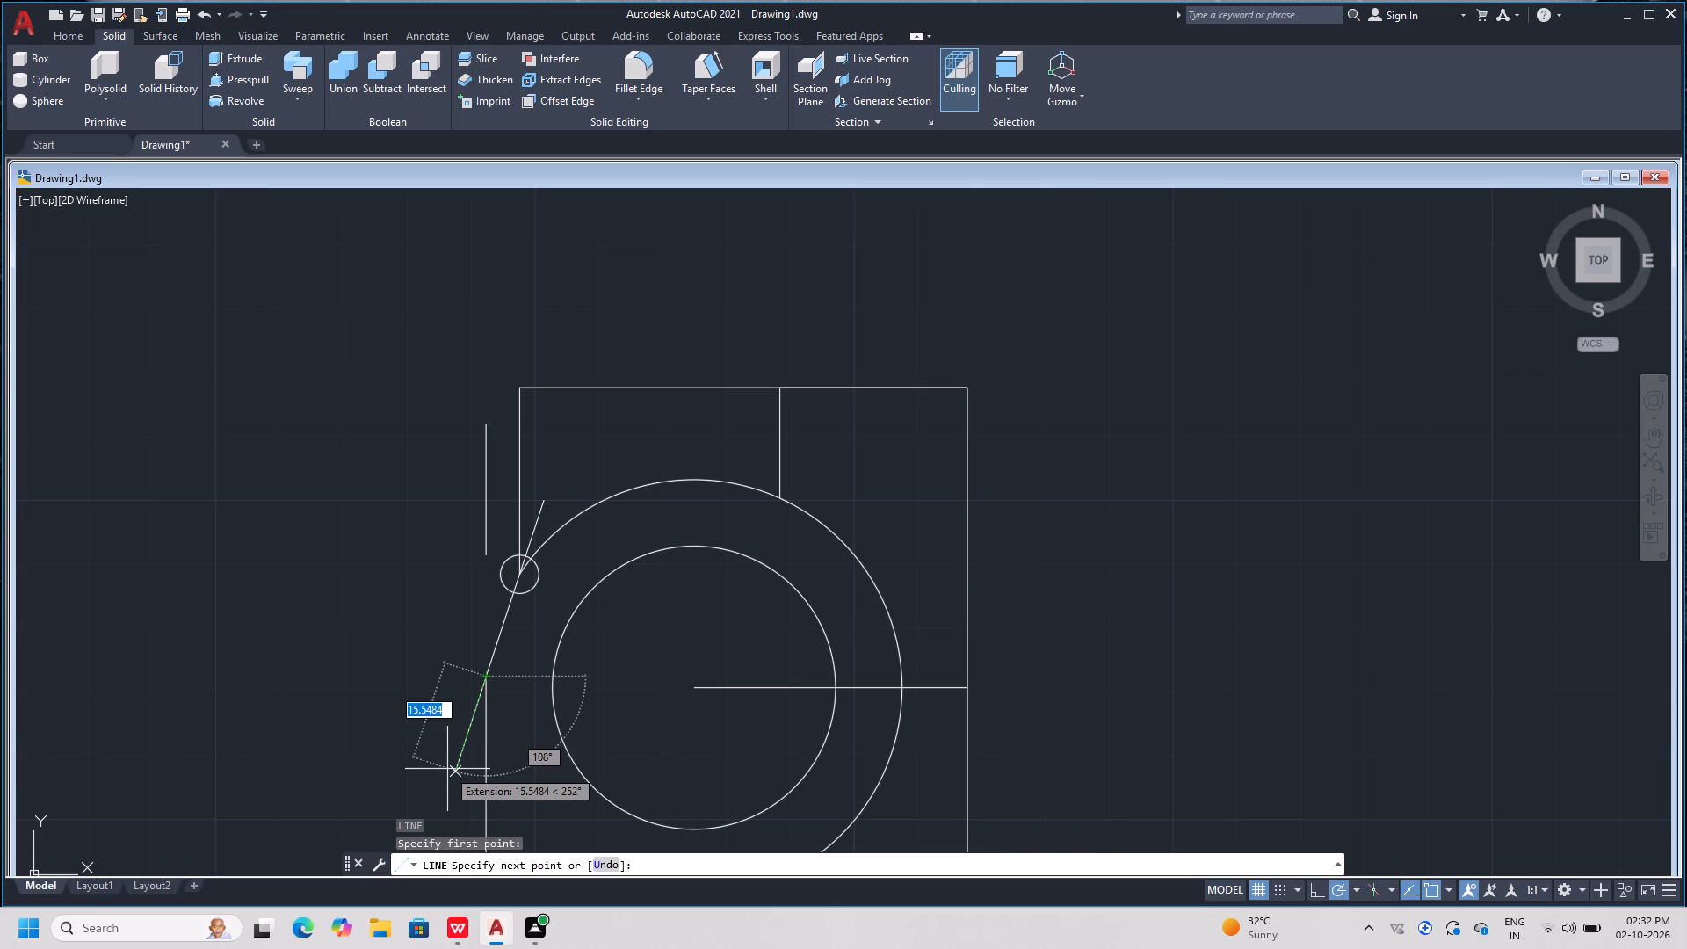
type("12.24")
key("Return")
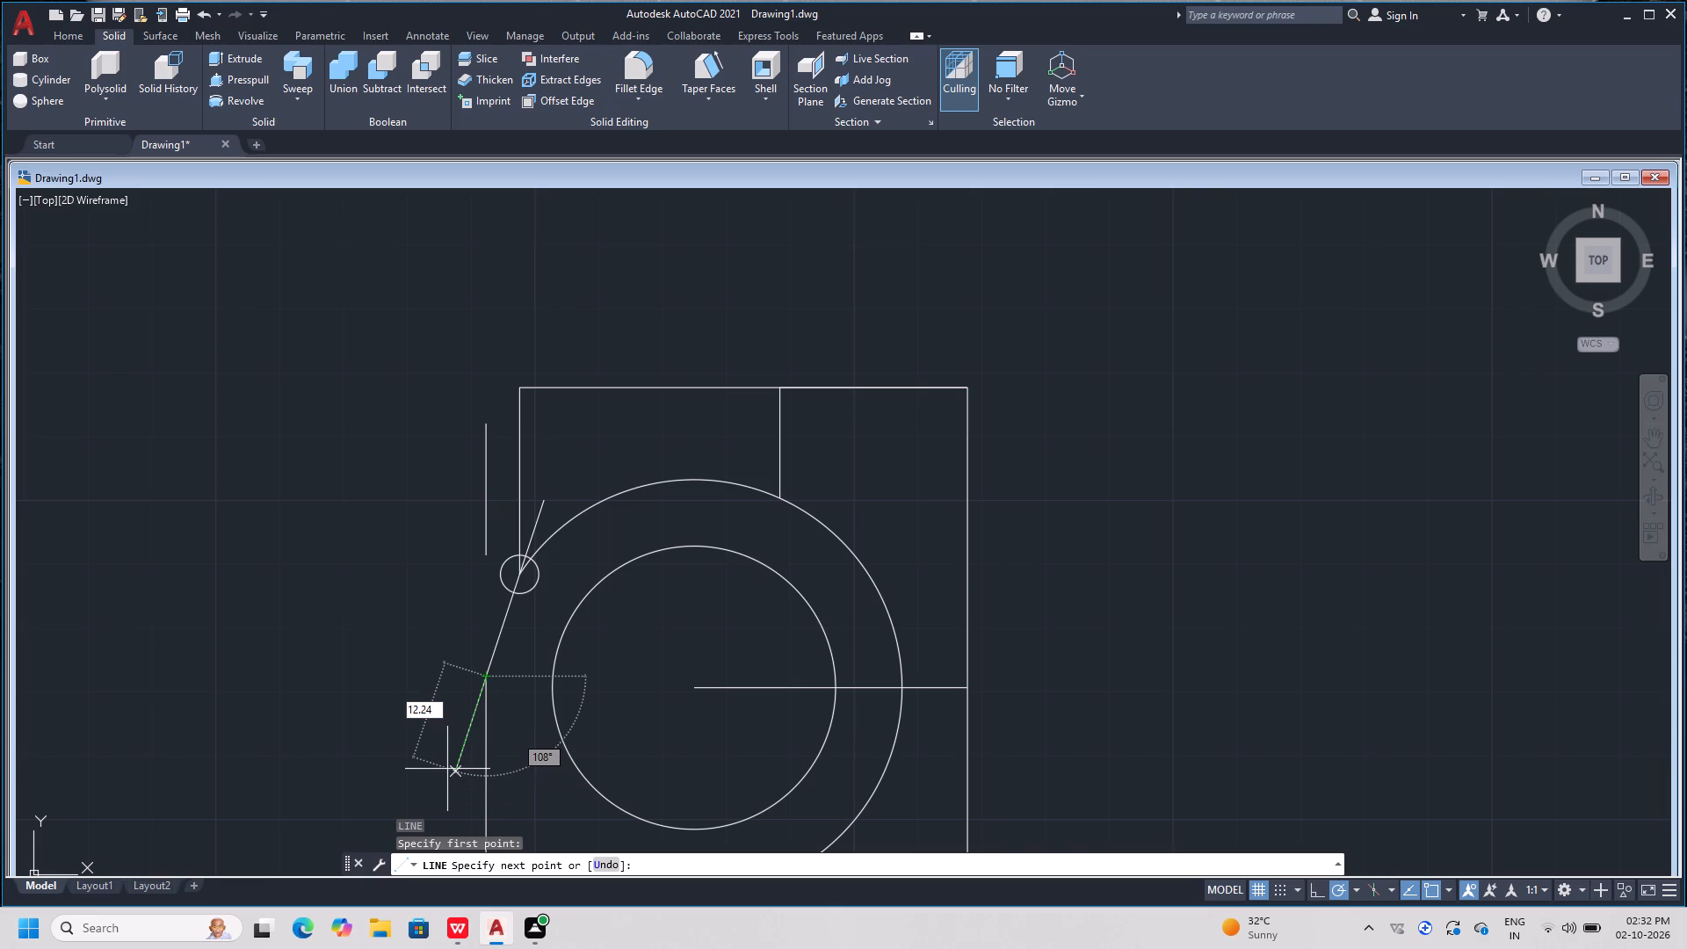
Finish the 12.24-unit line that continues the slanted line downward from its lower end.
key("space")
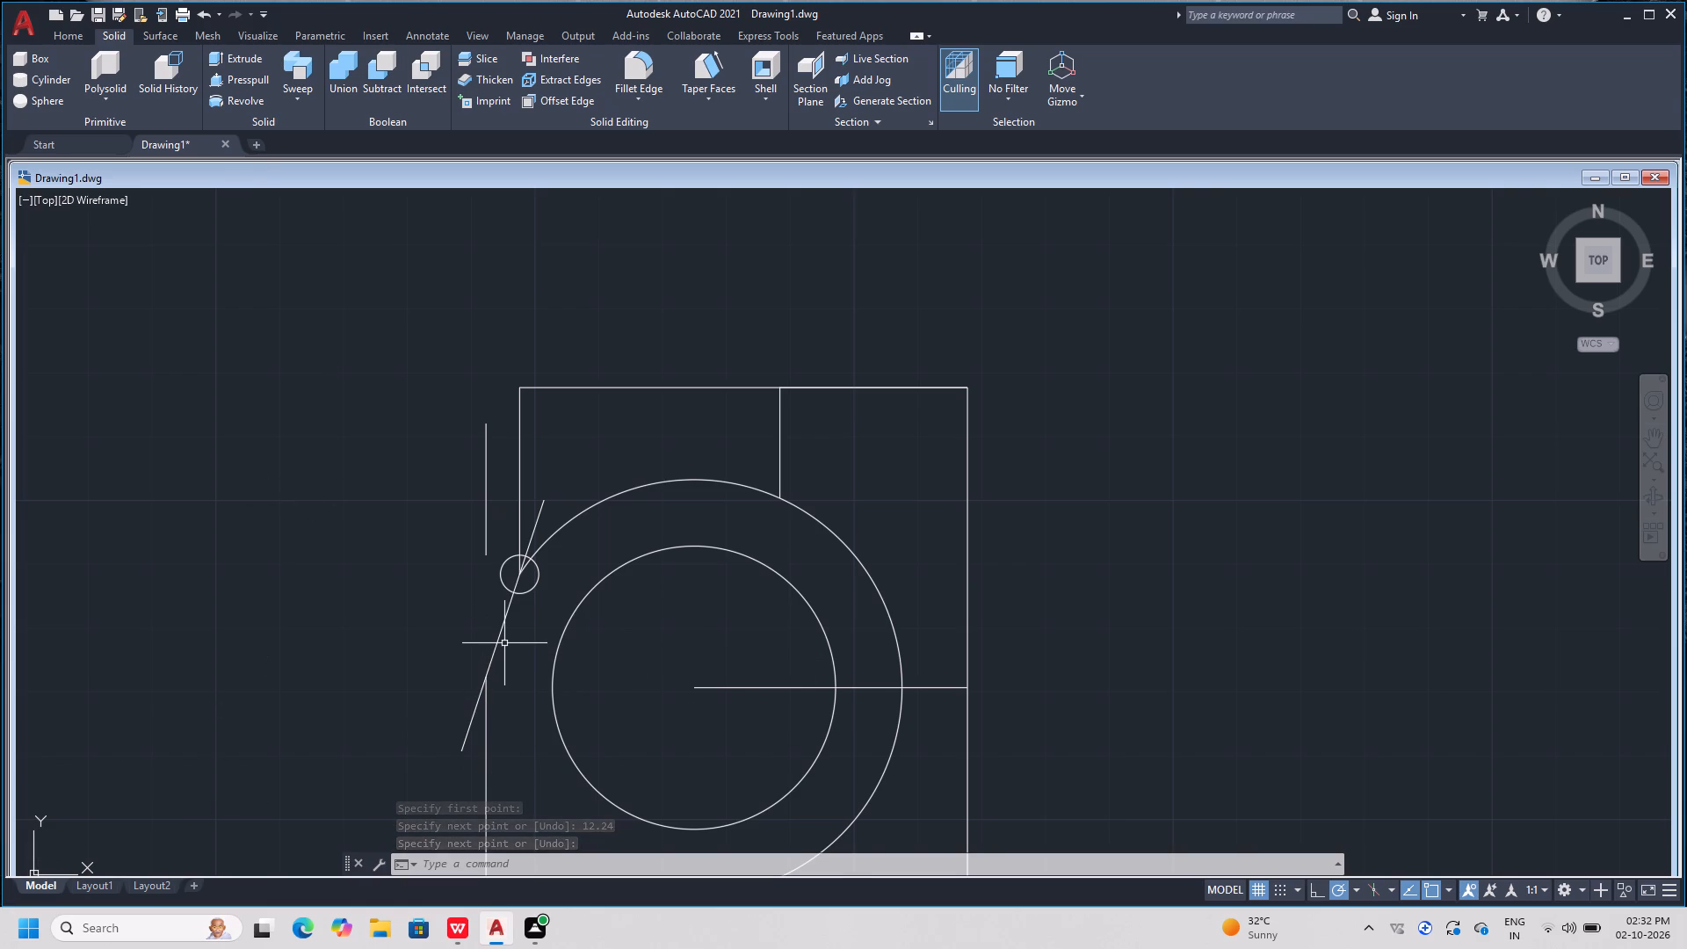
Delete the short free-standing vertical line just outside the profile's upper left edge.
left_click(501, 464)
left_click(436, 482)
key("Delete")
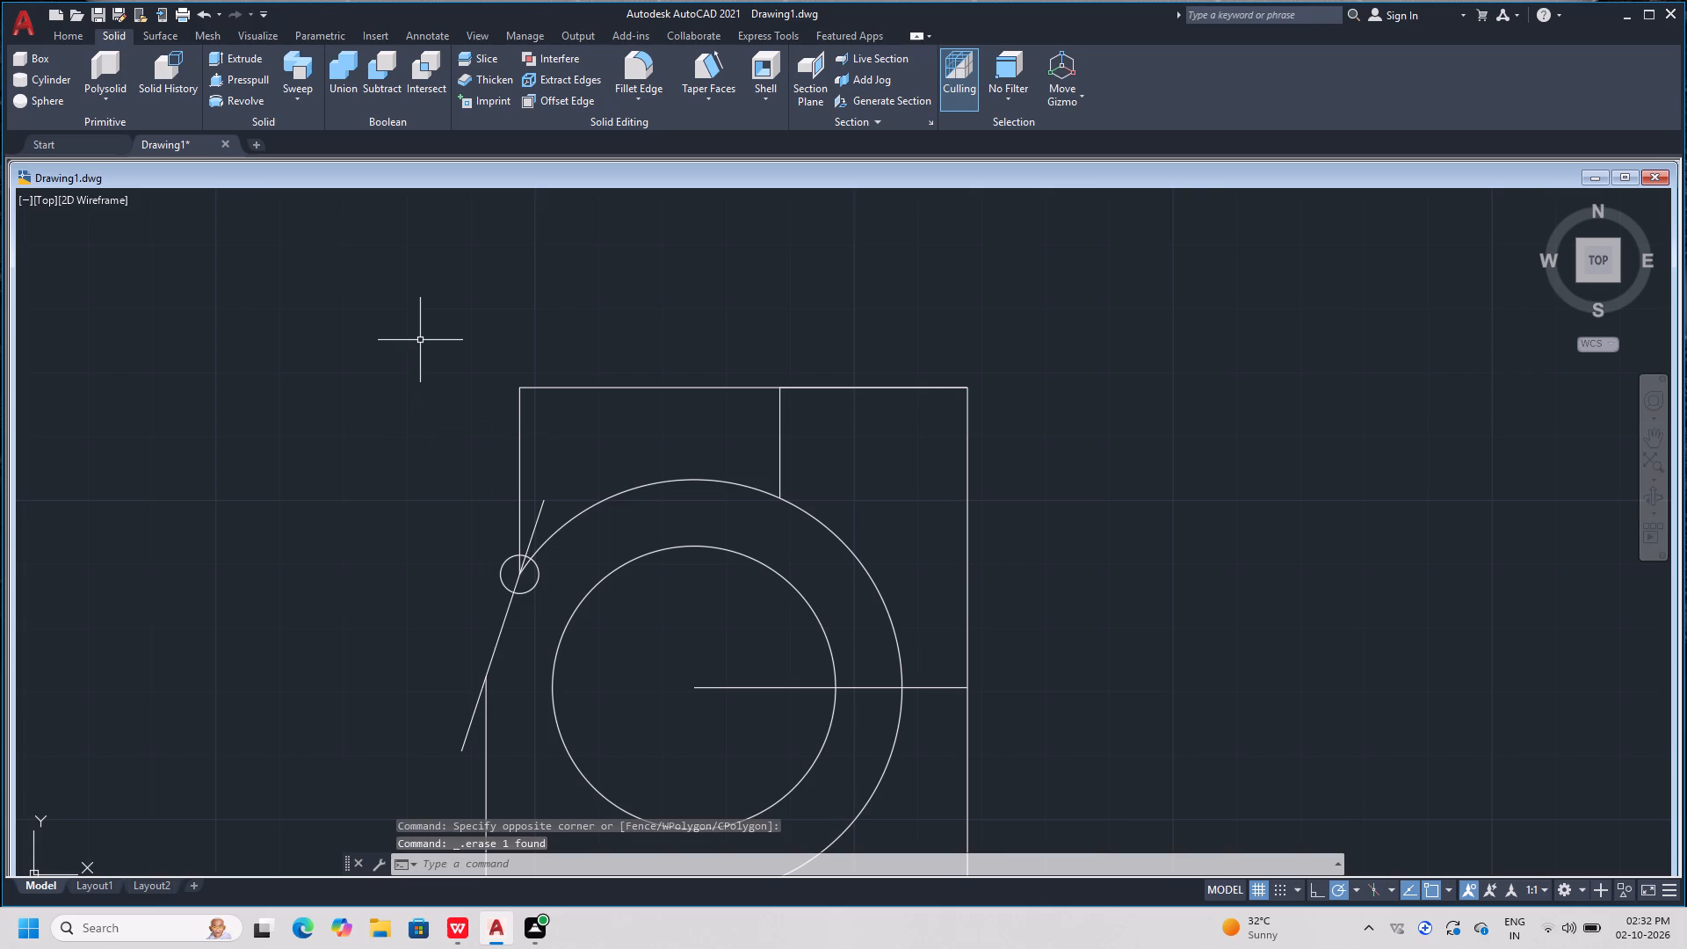
key("Escape")
key("Escape")
key("Escape")
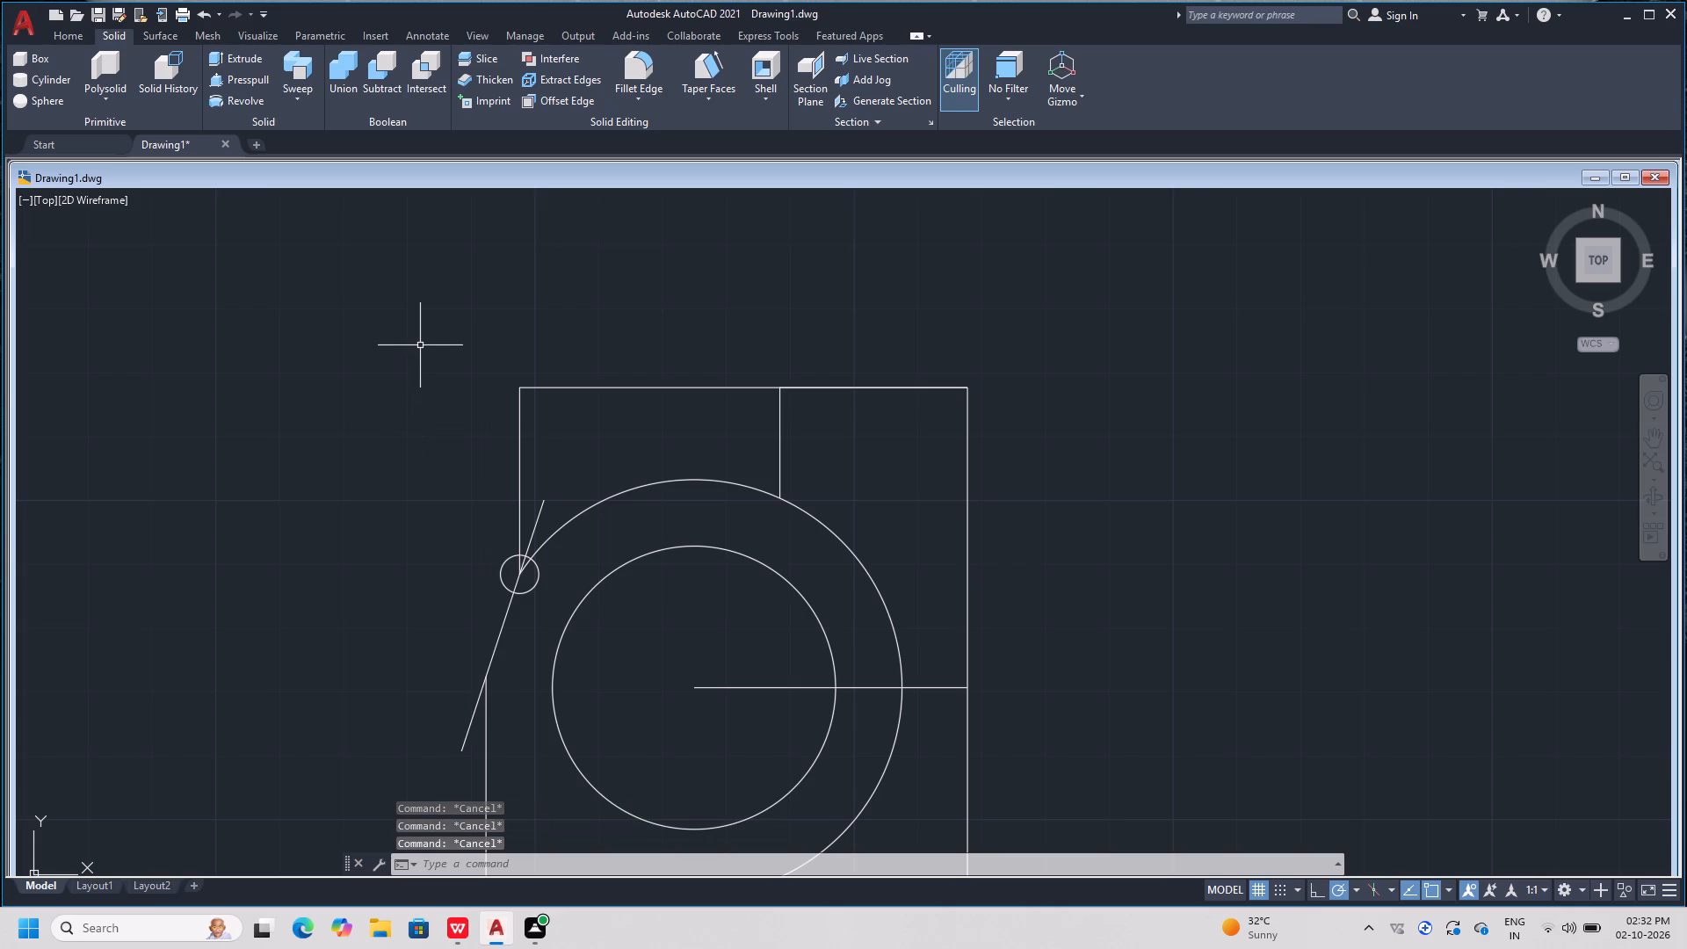
key("Escape")
key("Escape")
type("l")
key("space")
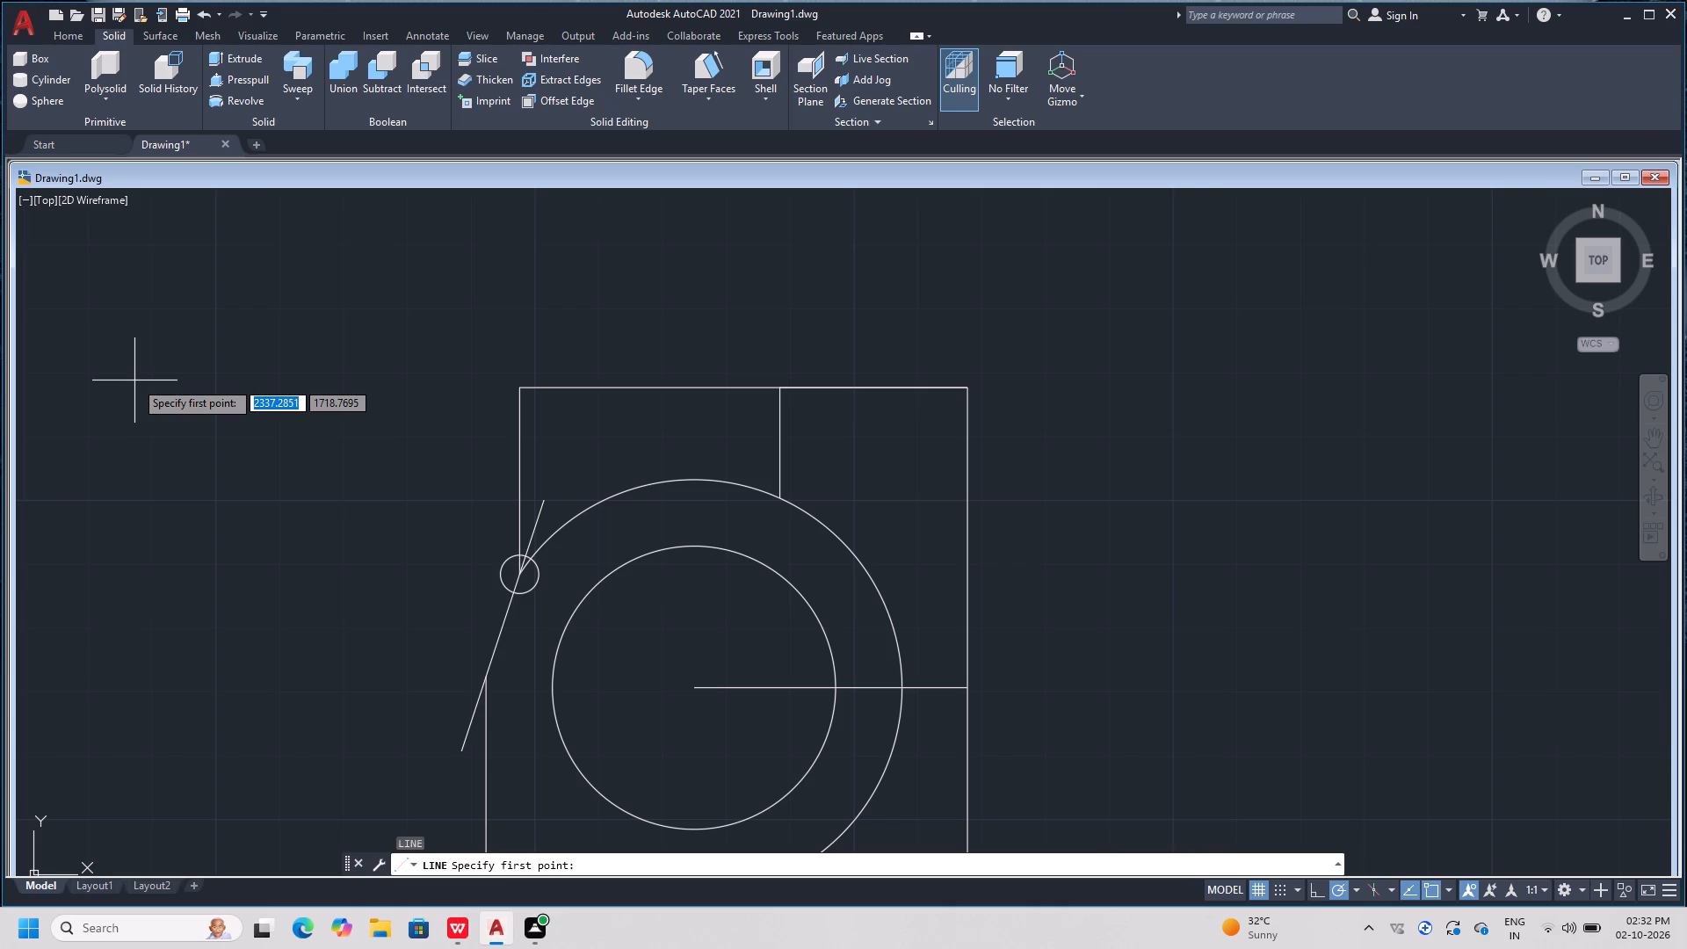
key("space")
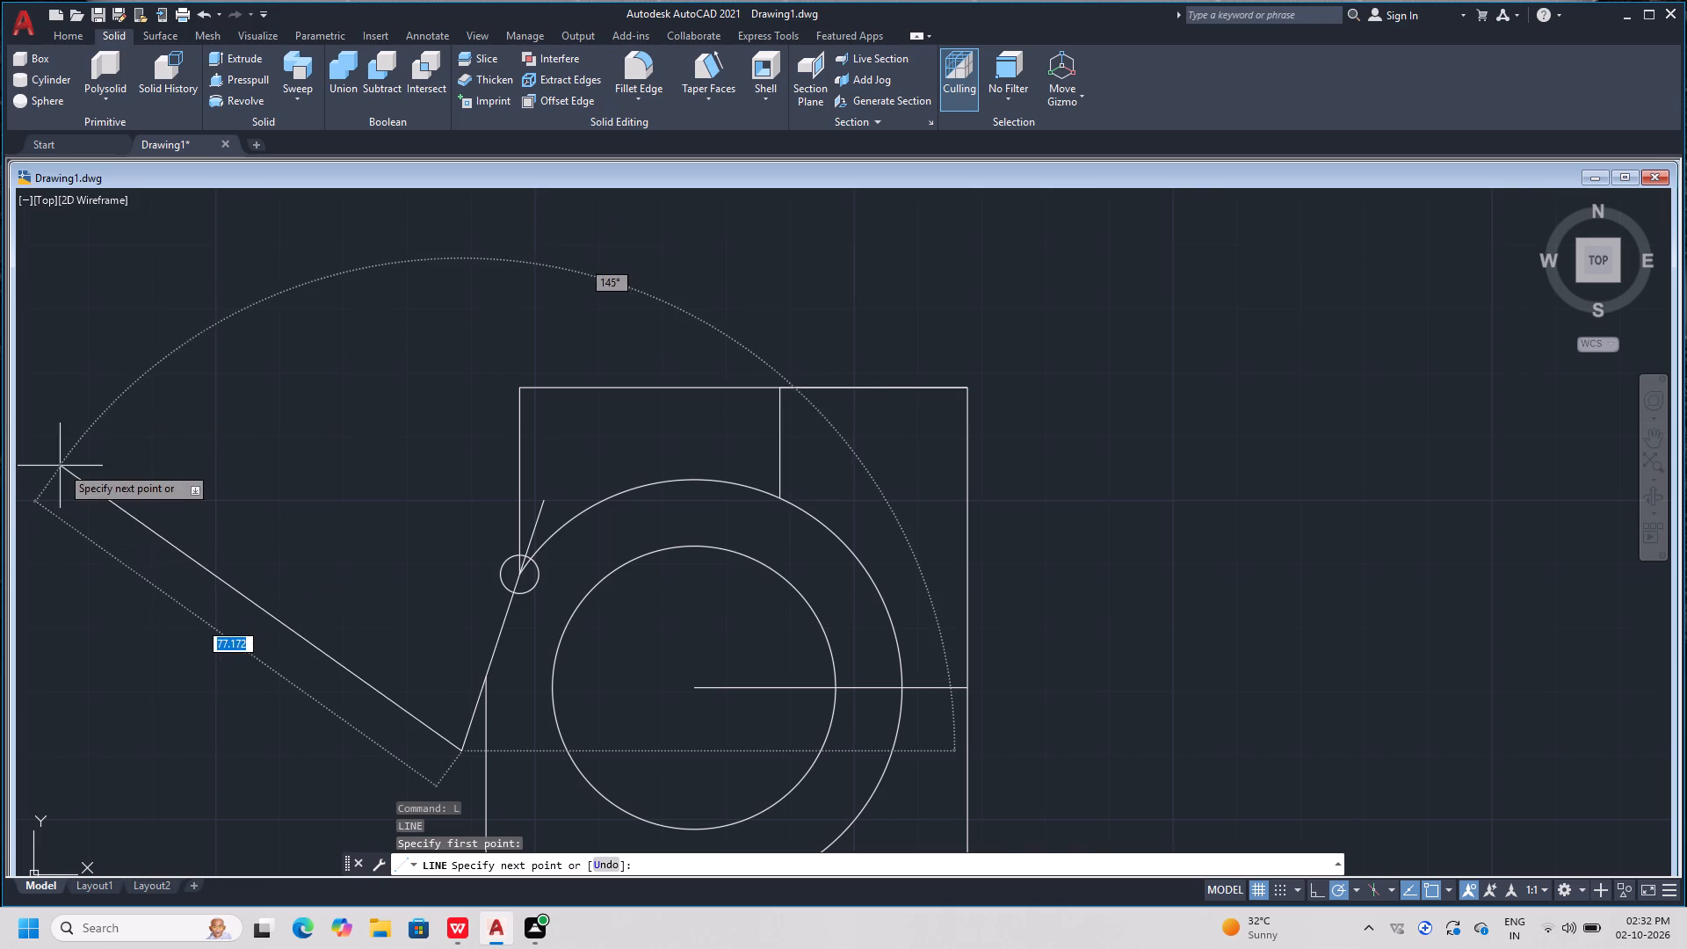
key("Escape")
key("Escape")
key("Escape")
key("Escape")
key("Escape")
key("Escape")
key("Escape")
Draw a horizontal line about 48 units long outward to the left from the slanted line's lower end.
key("l")
key("space")
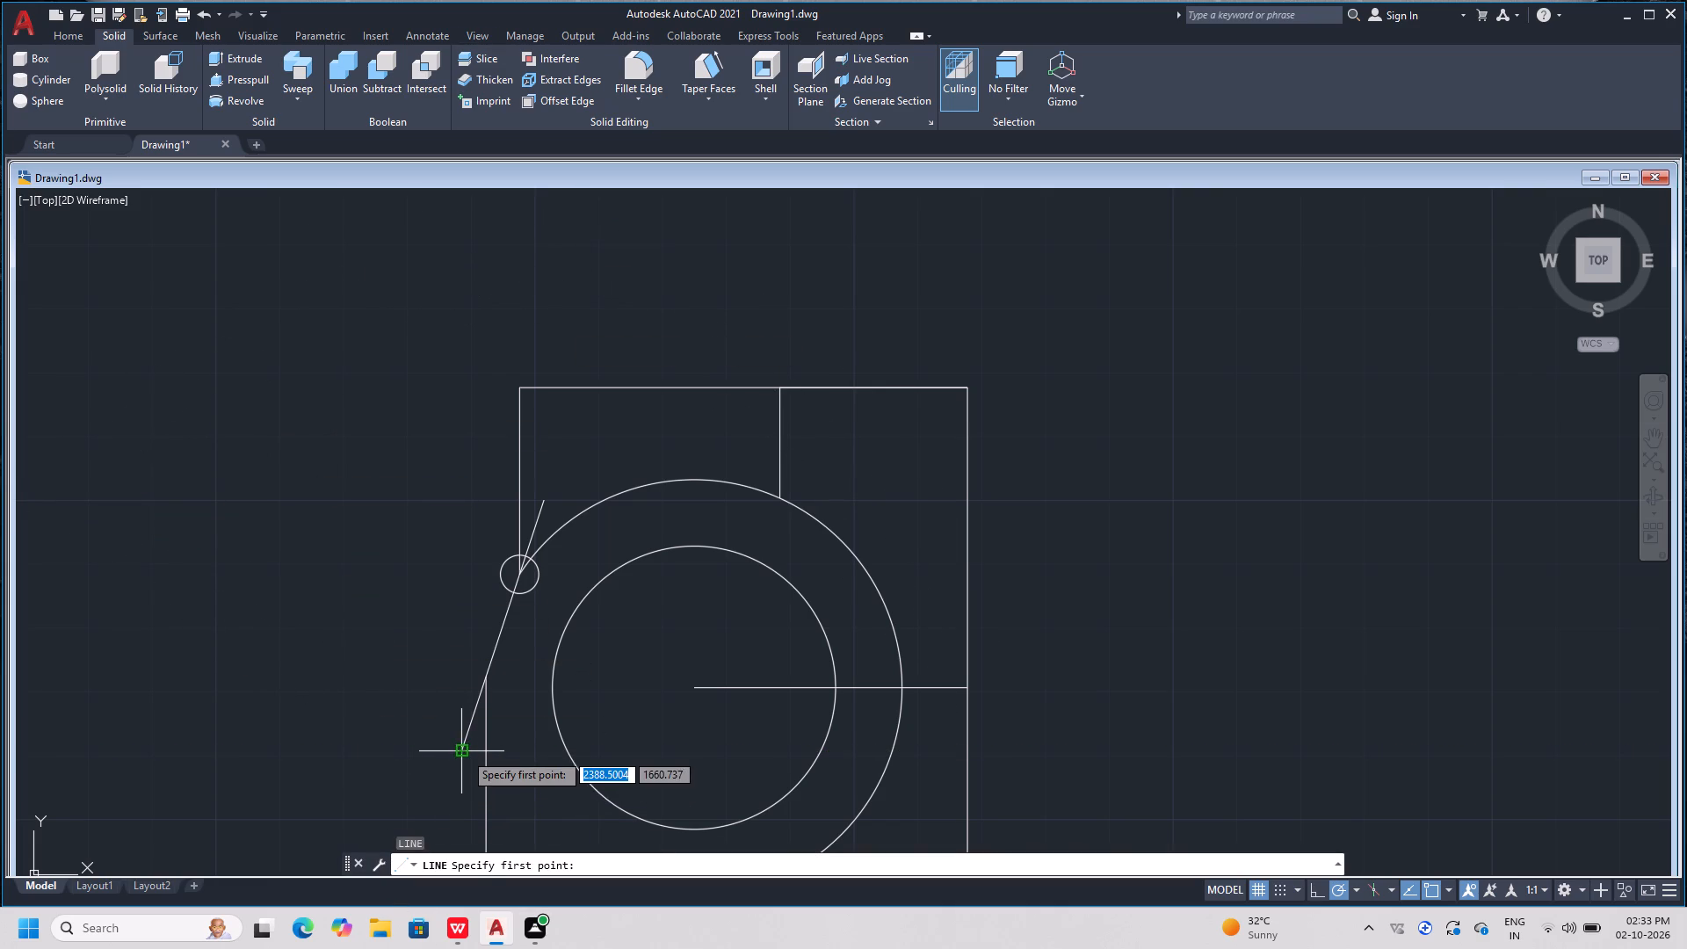
left_click(464, 752)
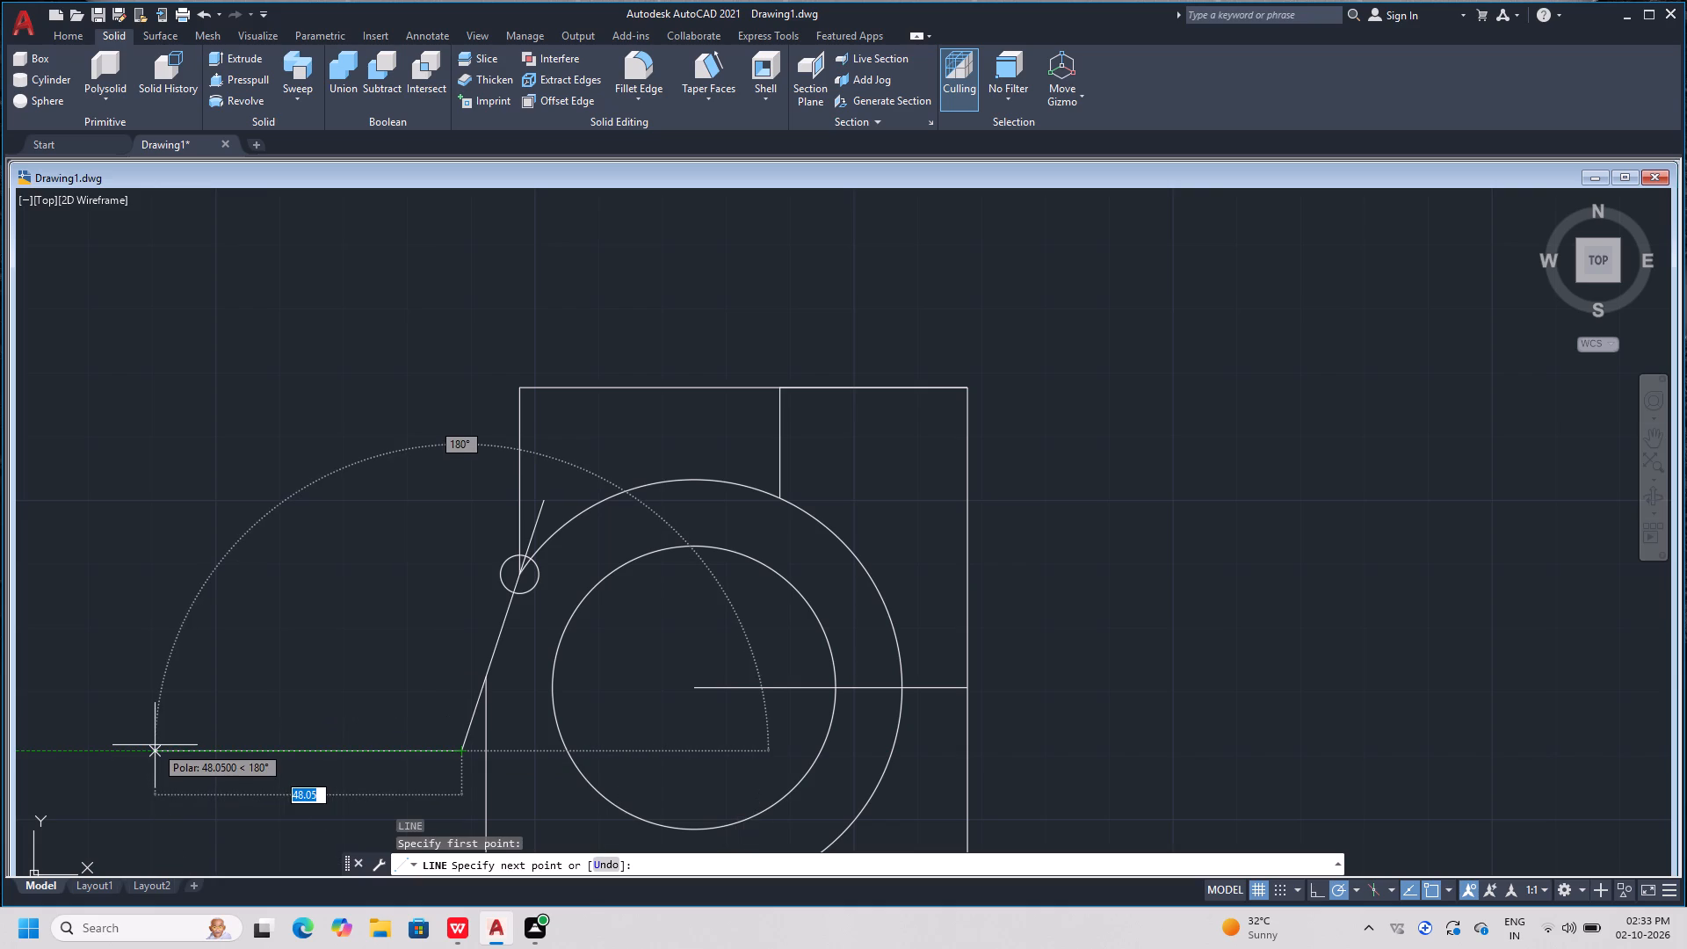
left_click(155, 745)
key("space")
Draw a horizontal line about 43.3 units long to the left from the slanted line's upper end.
key("space")
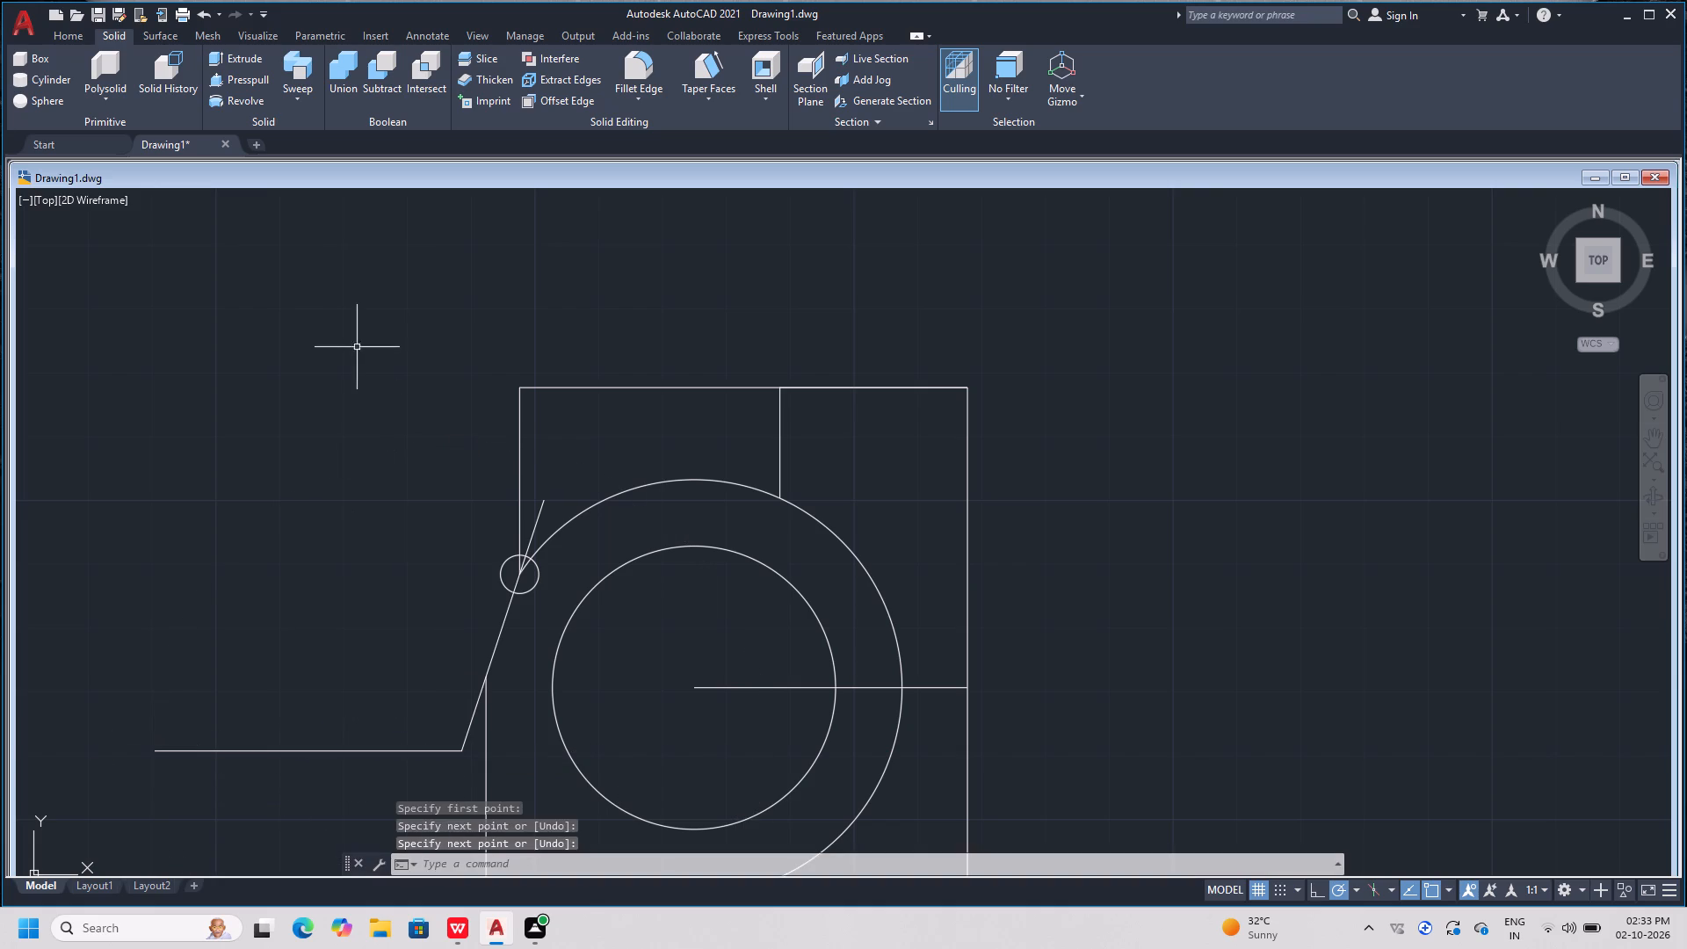
left_click(547, 502)
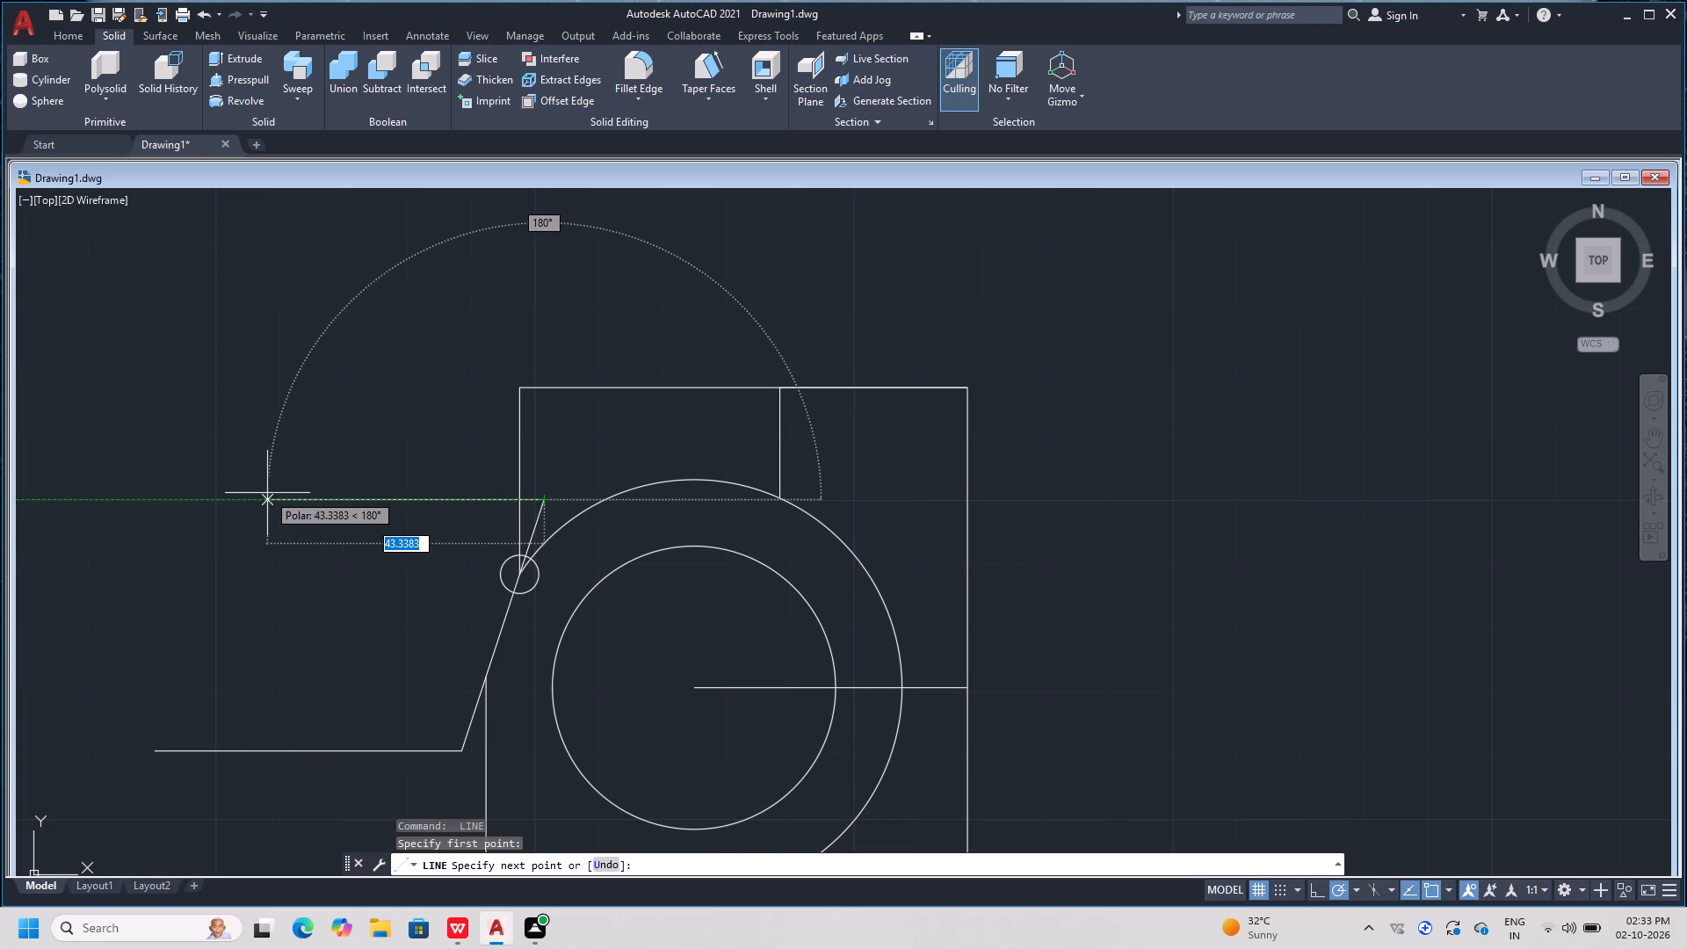
left_click(267, 493)
key("space")
key("grave")
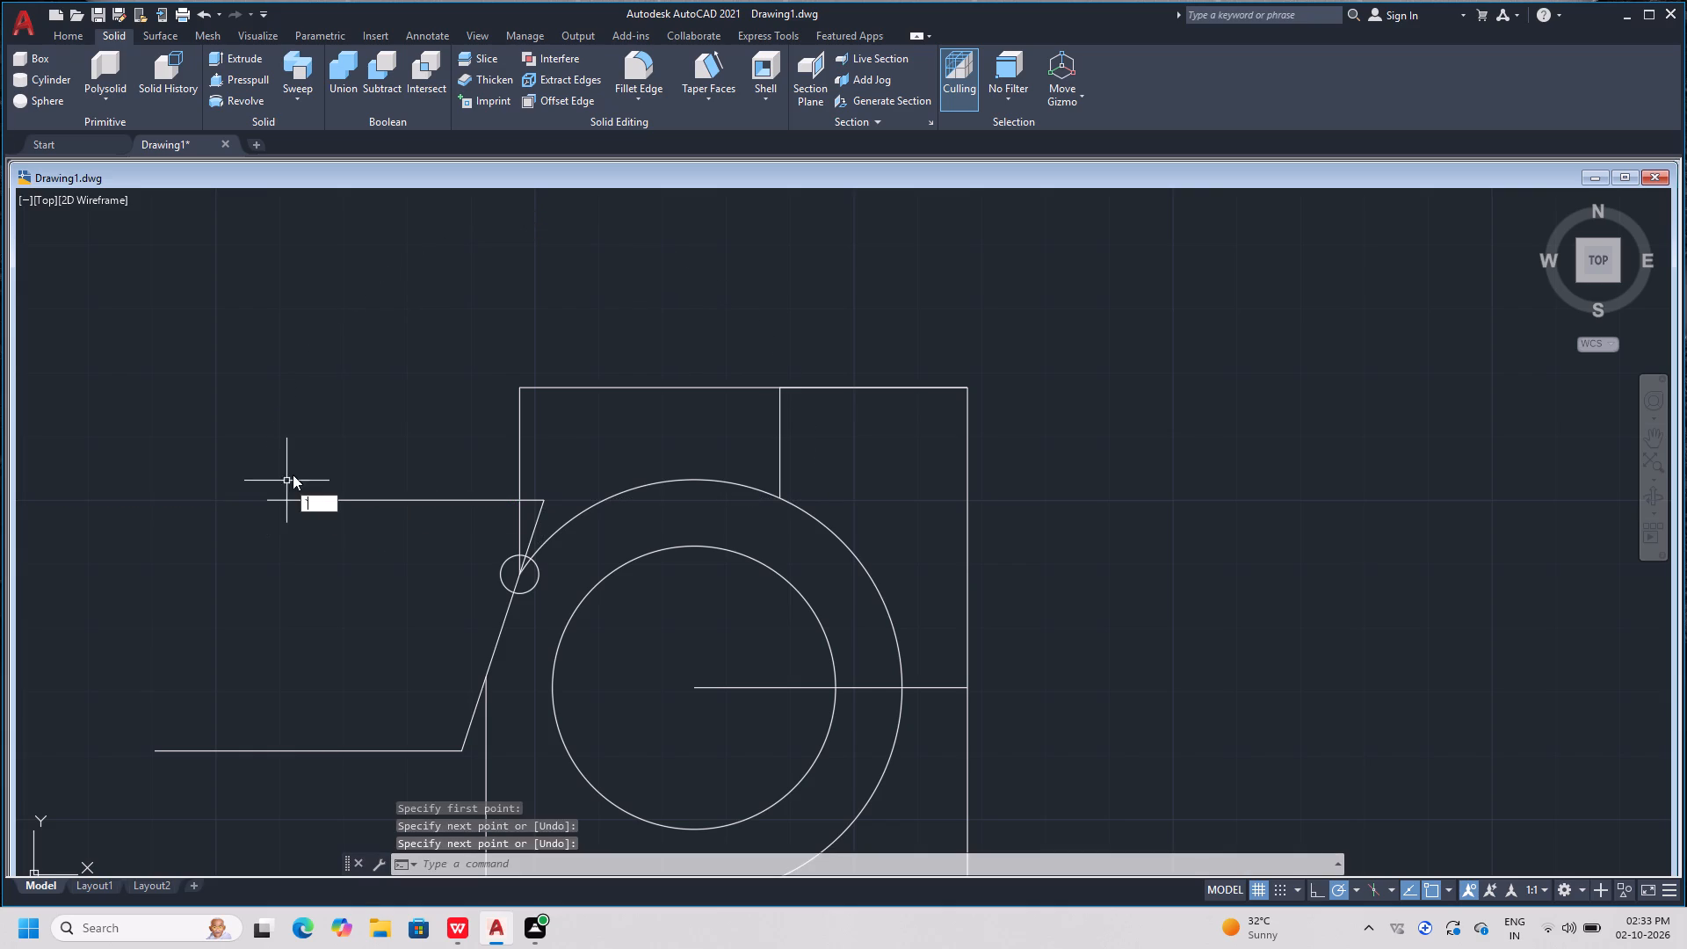
key("Escape")
key("grave")
key("grave")
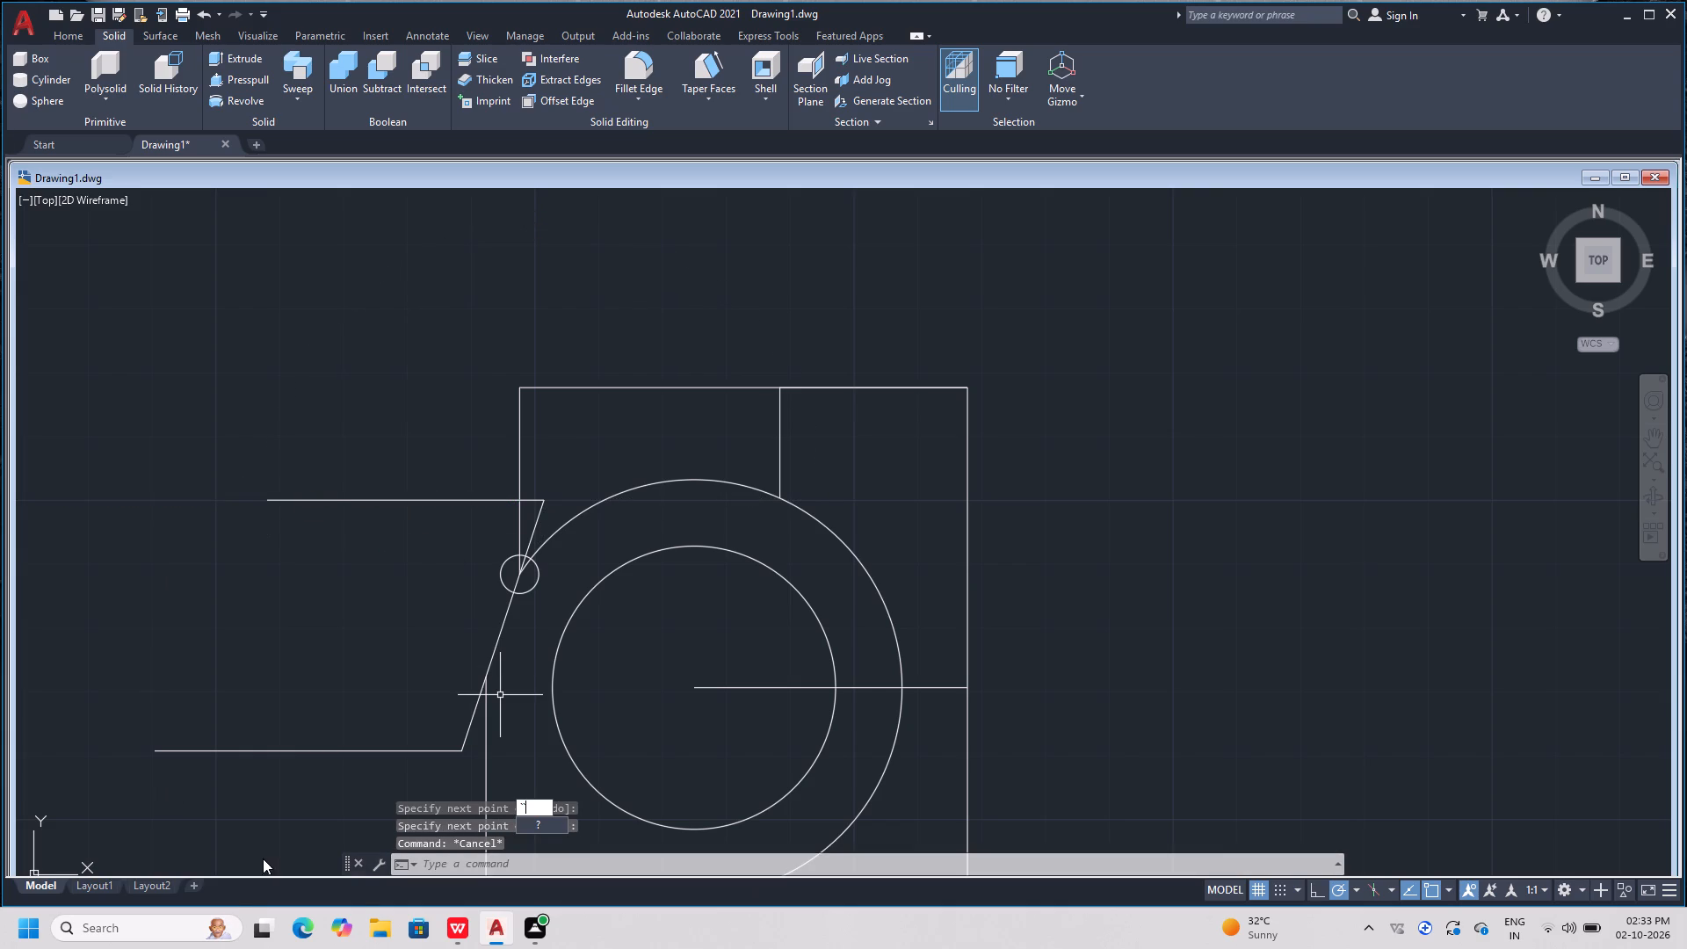
Delete the three slanted segments, along with the large outer arc and the vertical line above the small circle.
left_click(518, 622)
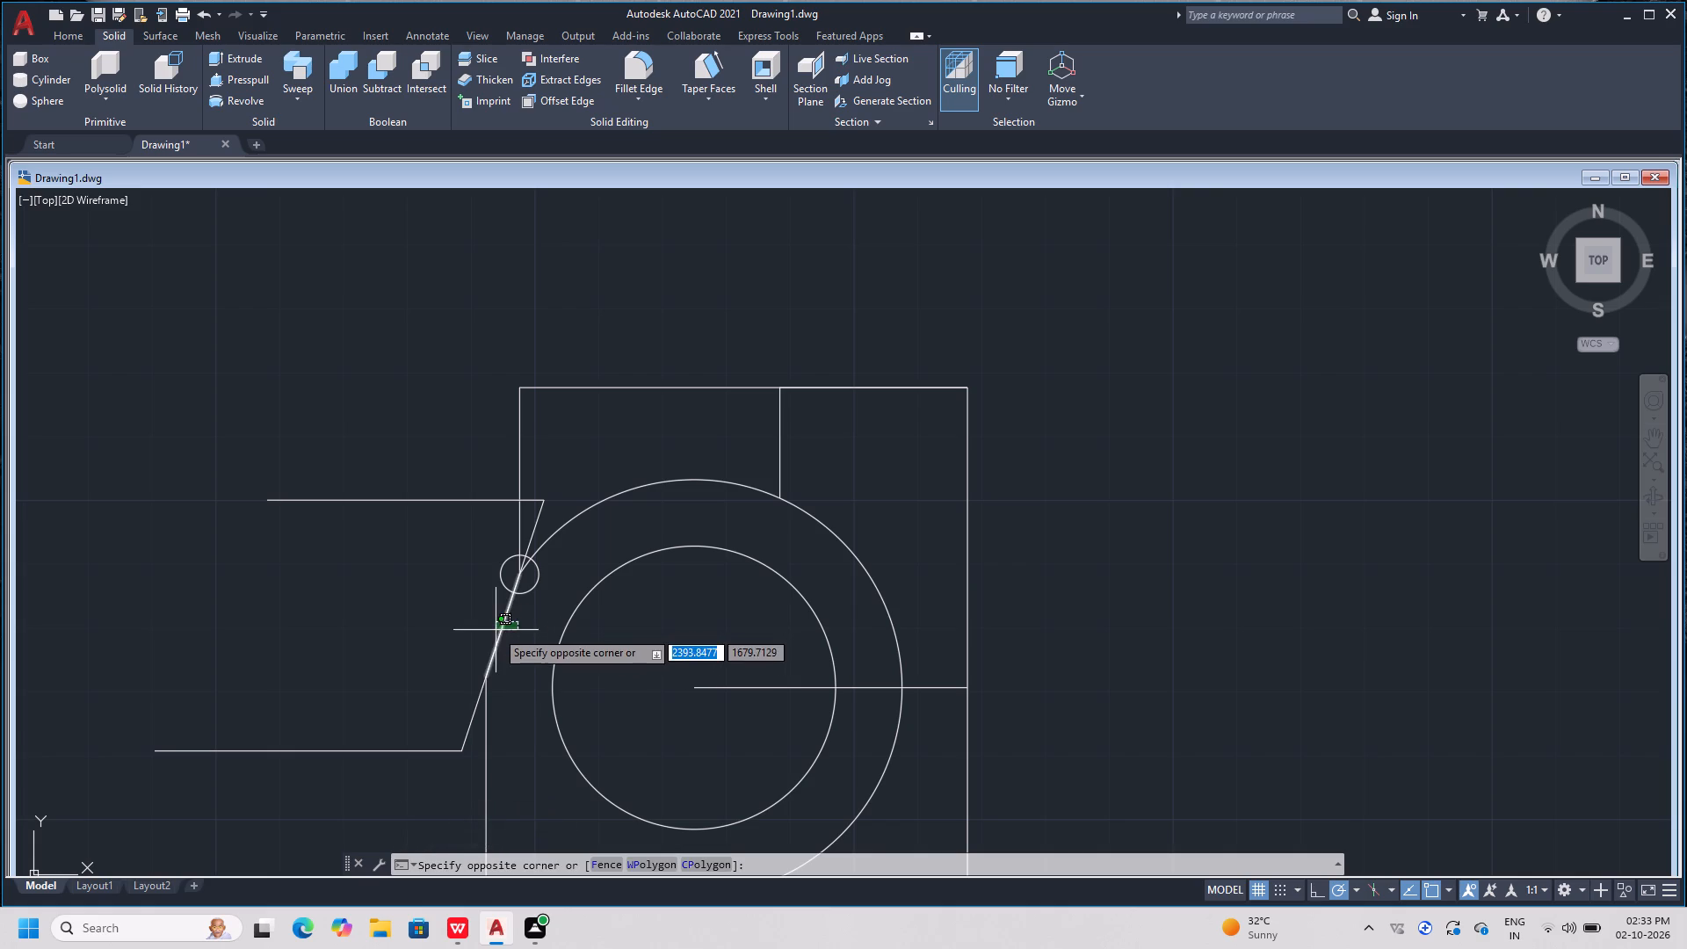
left_click(481, 635)
key("Delete")
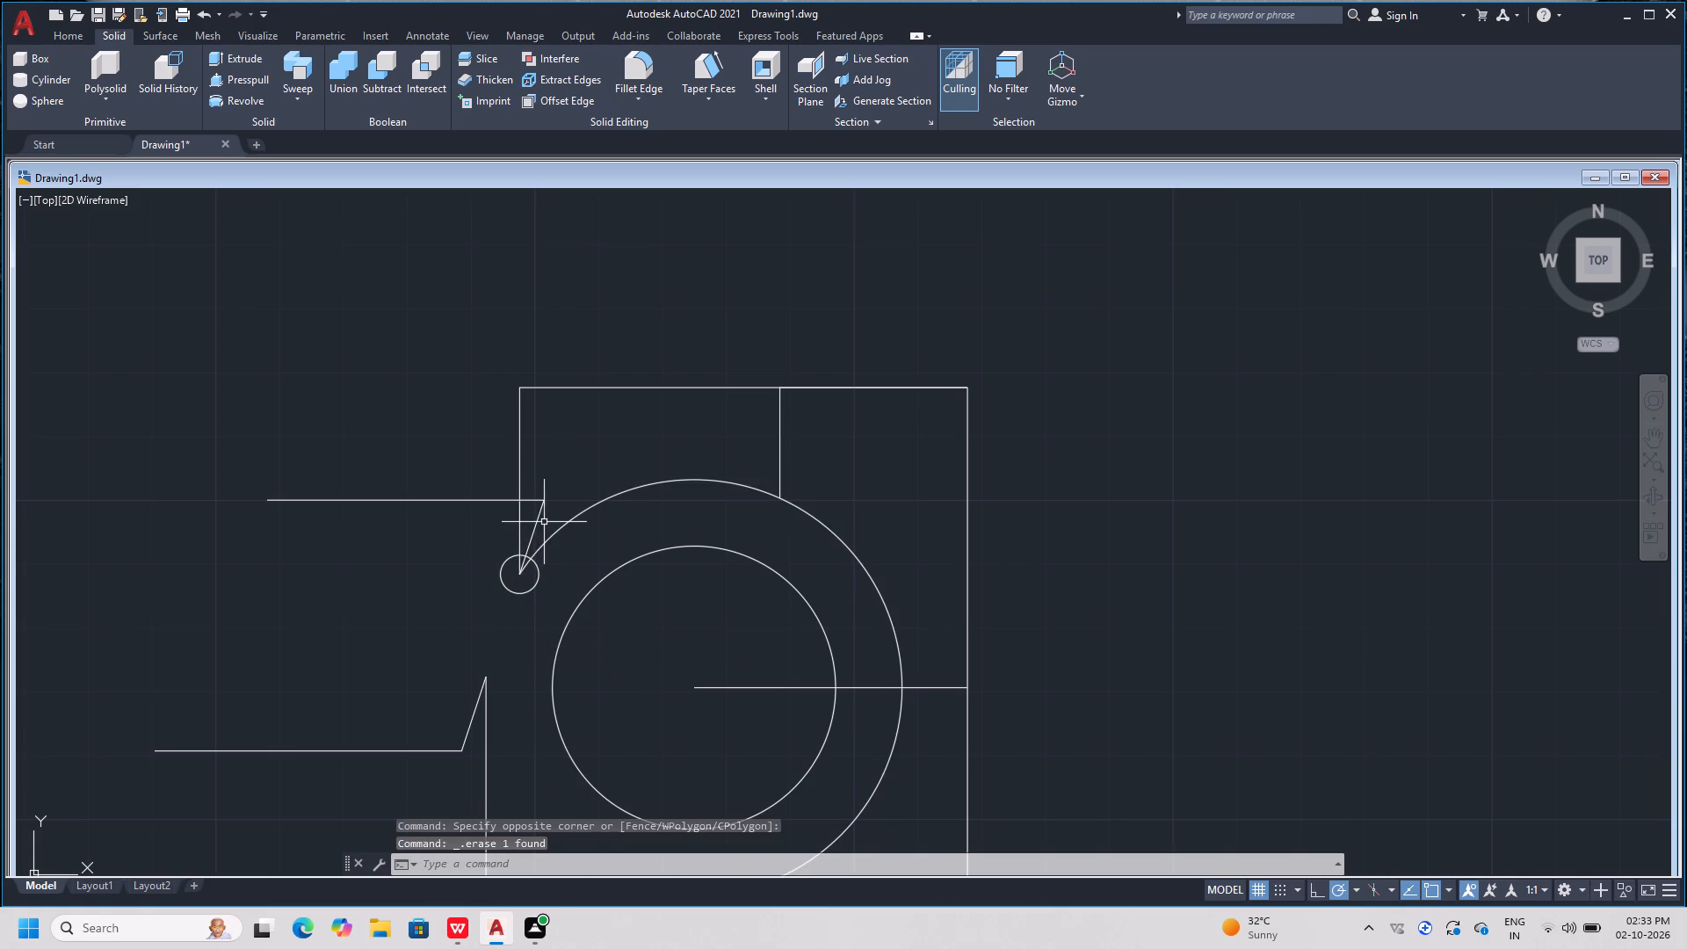
left_click(544, 522)
left_click(518, 552)
key("Delete")
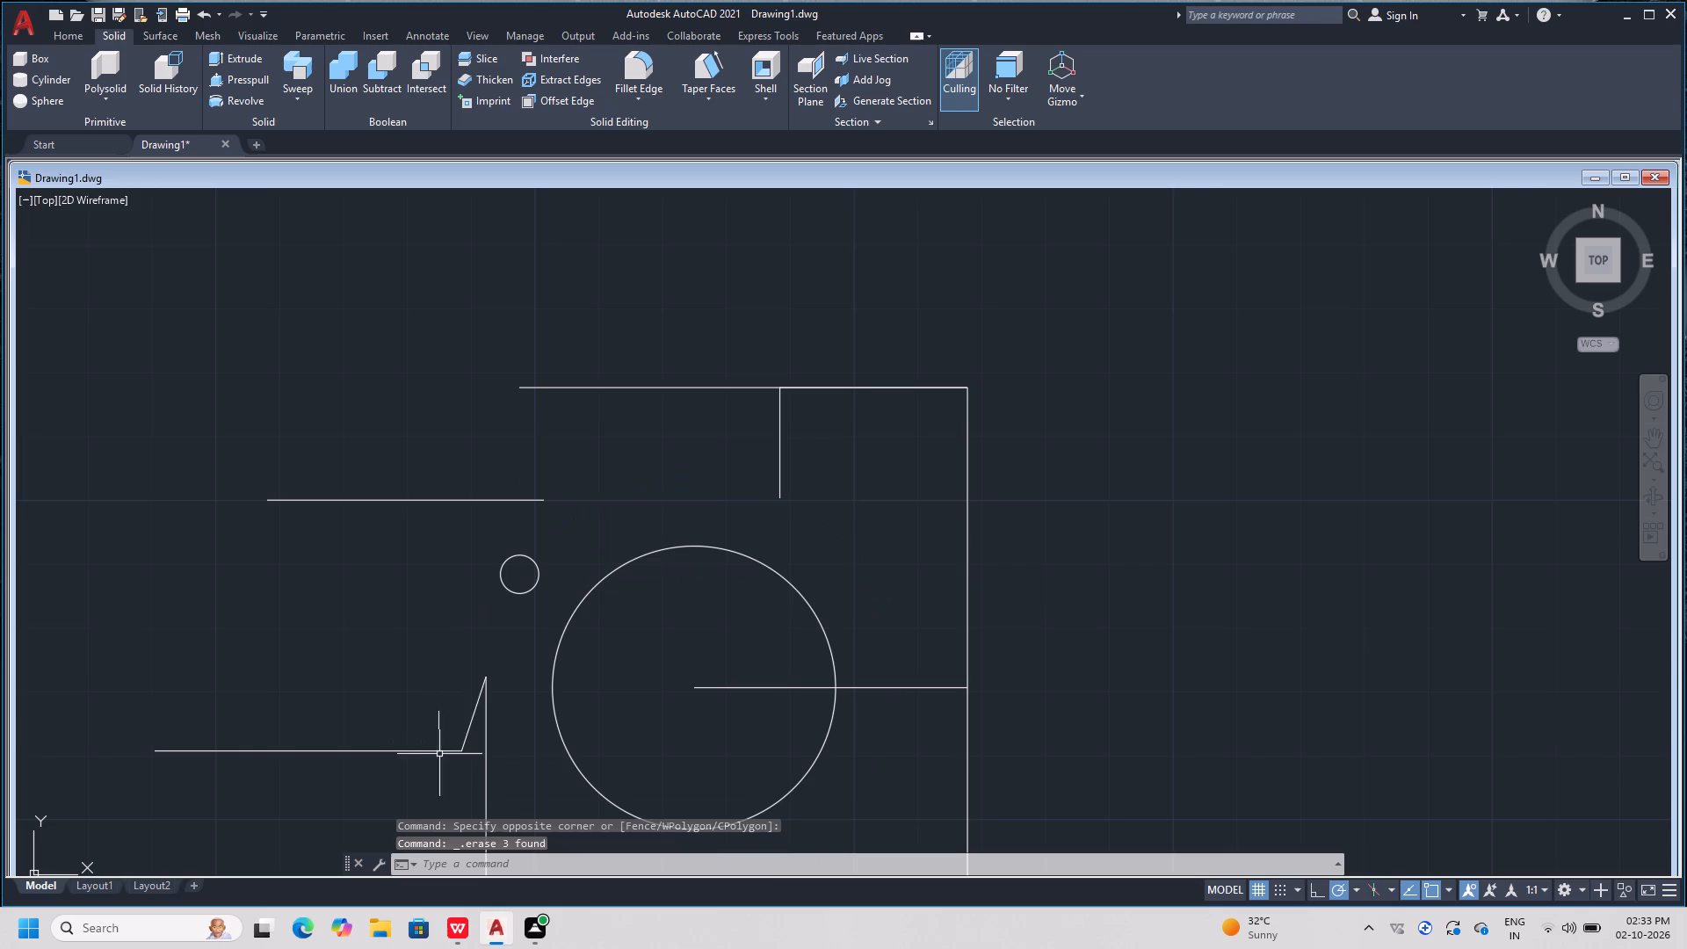
left_click(481, 724)
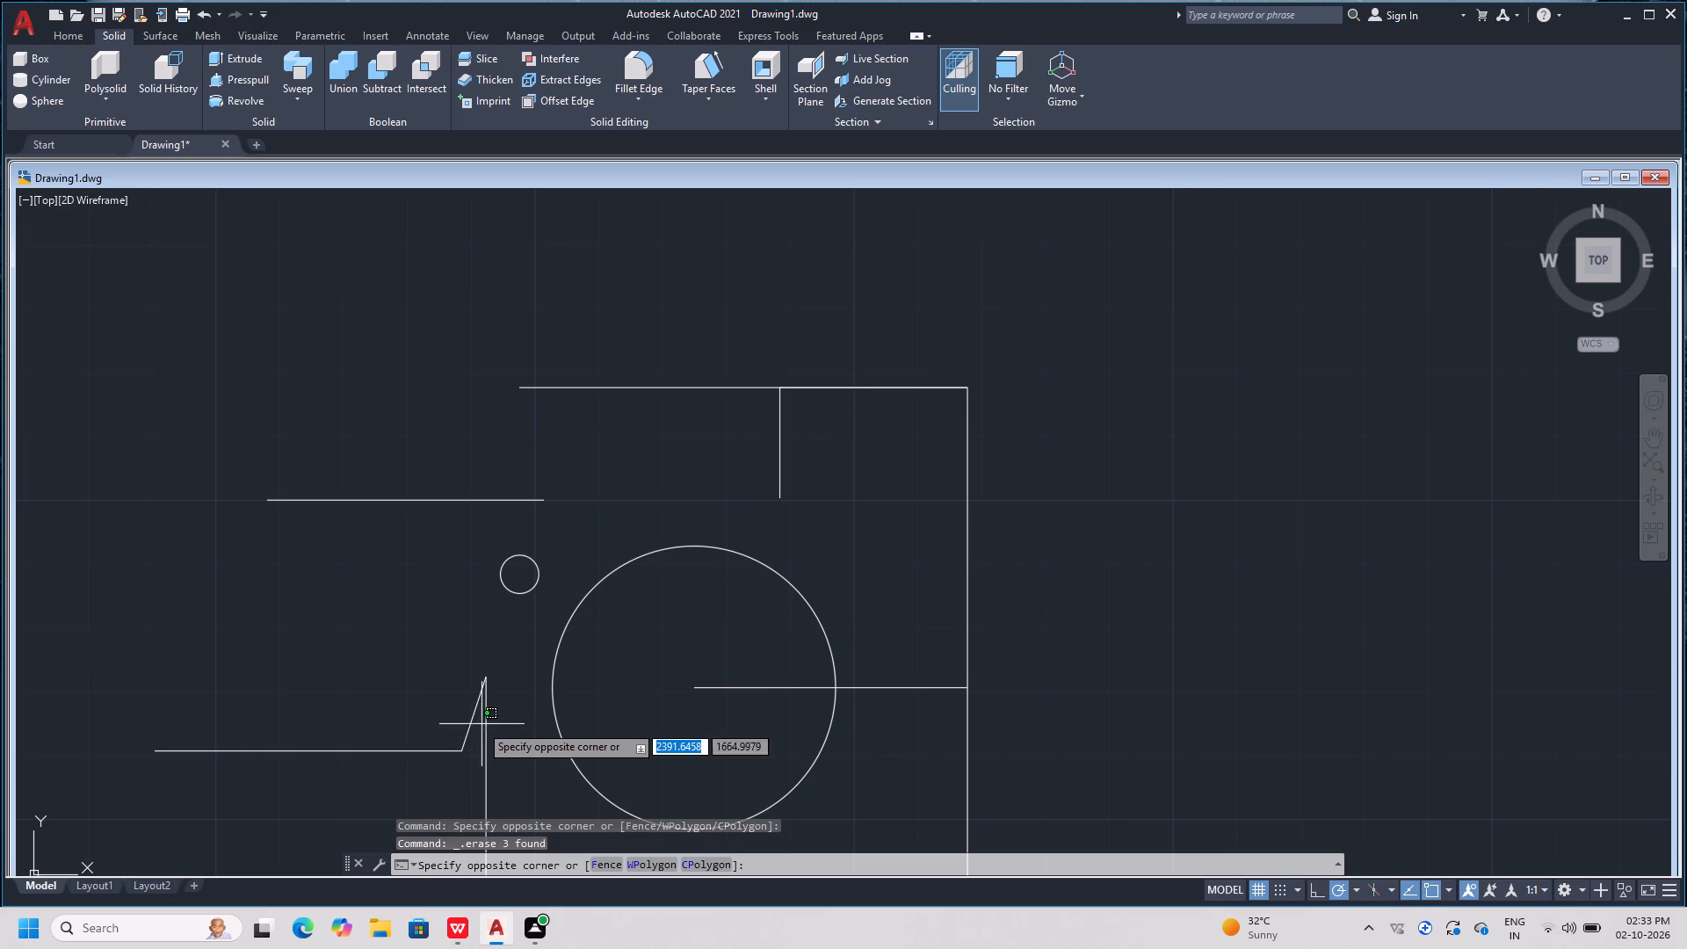
left_click(444, 728)
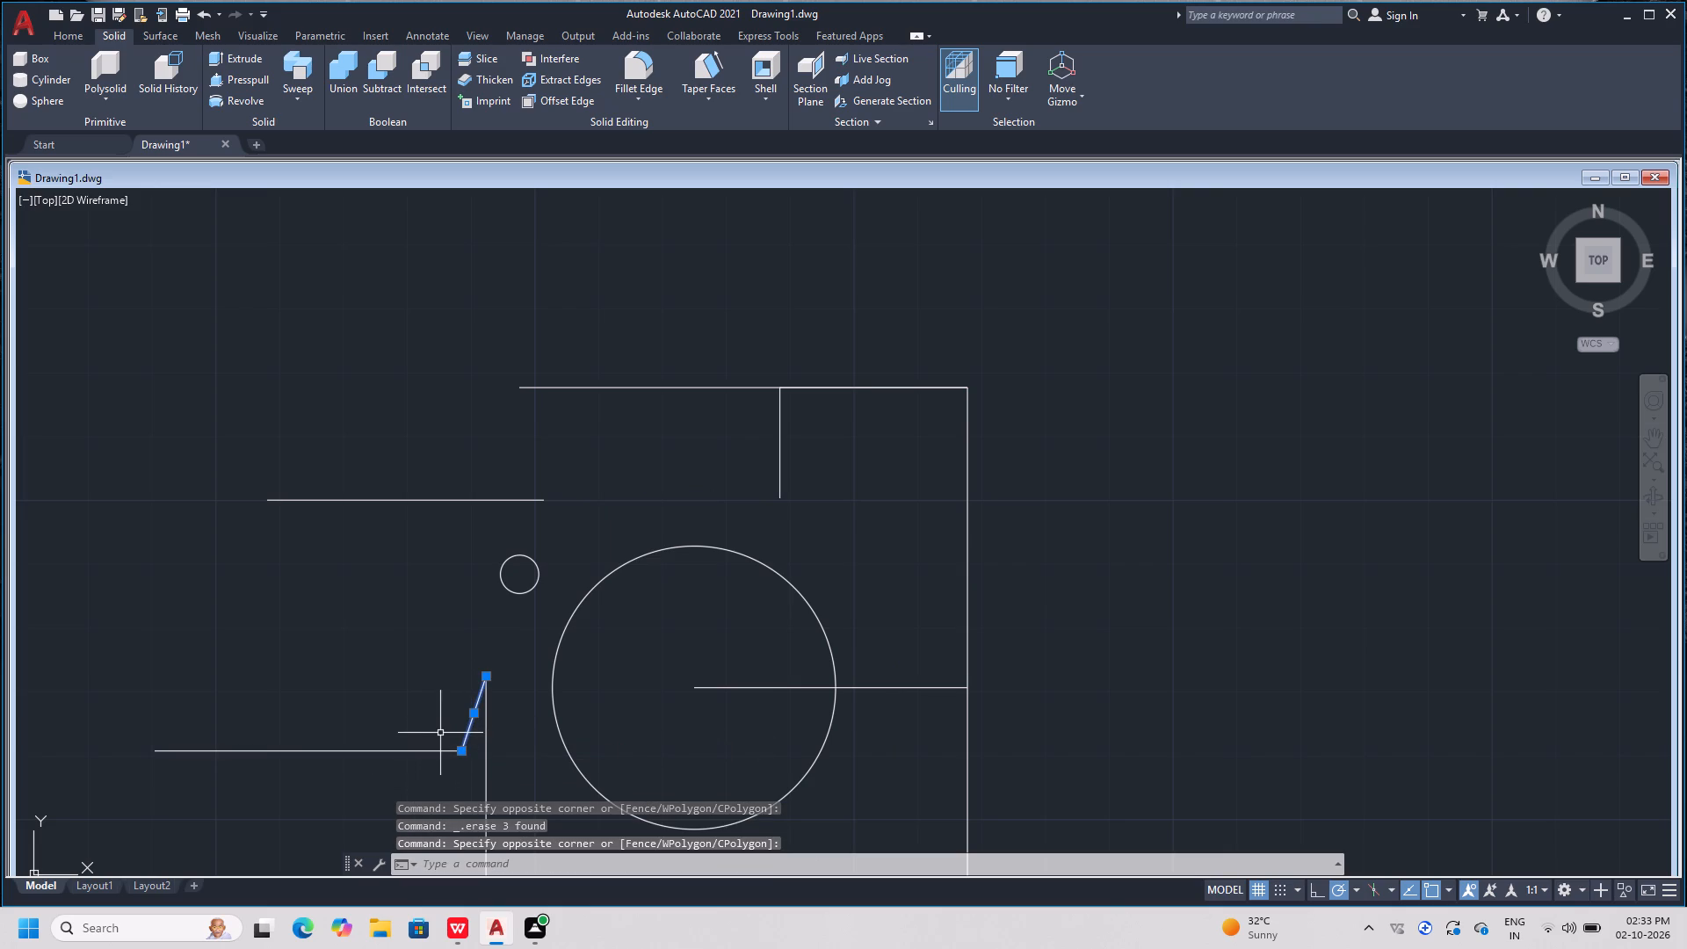
key("Delete")
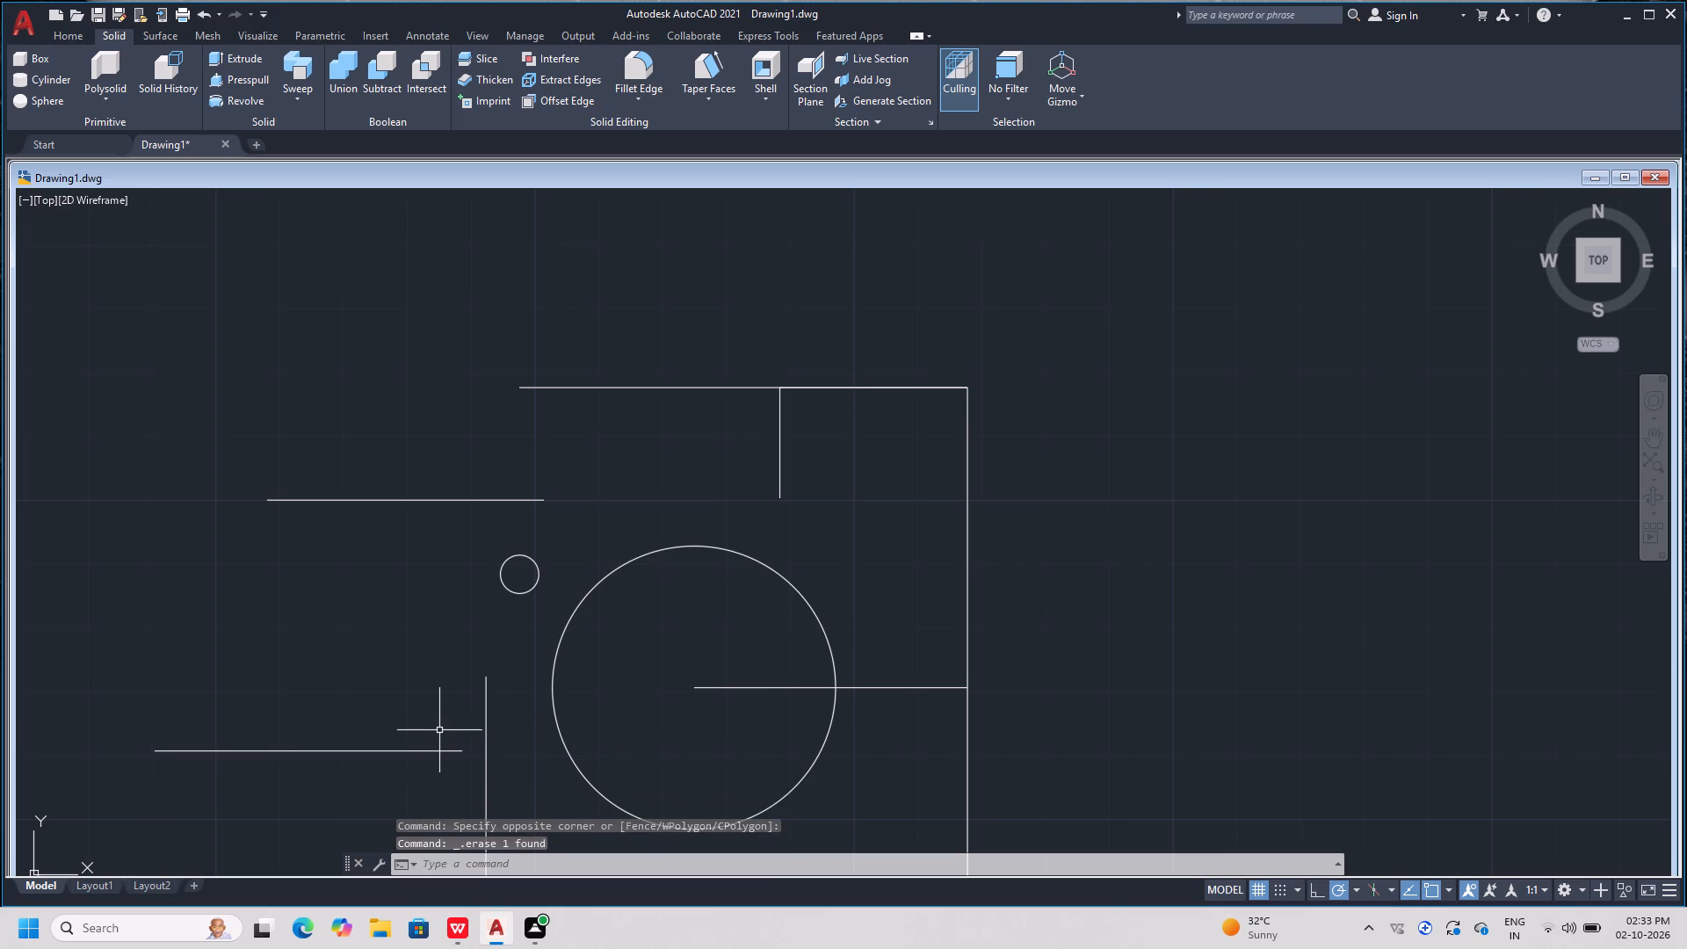
key("Escape")
key("Escape")
key("Escape")
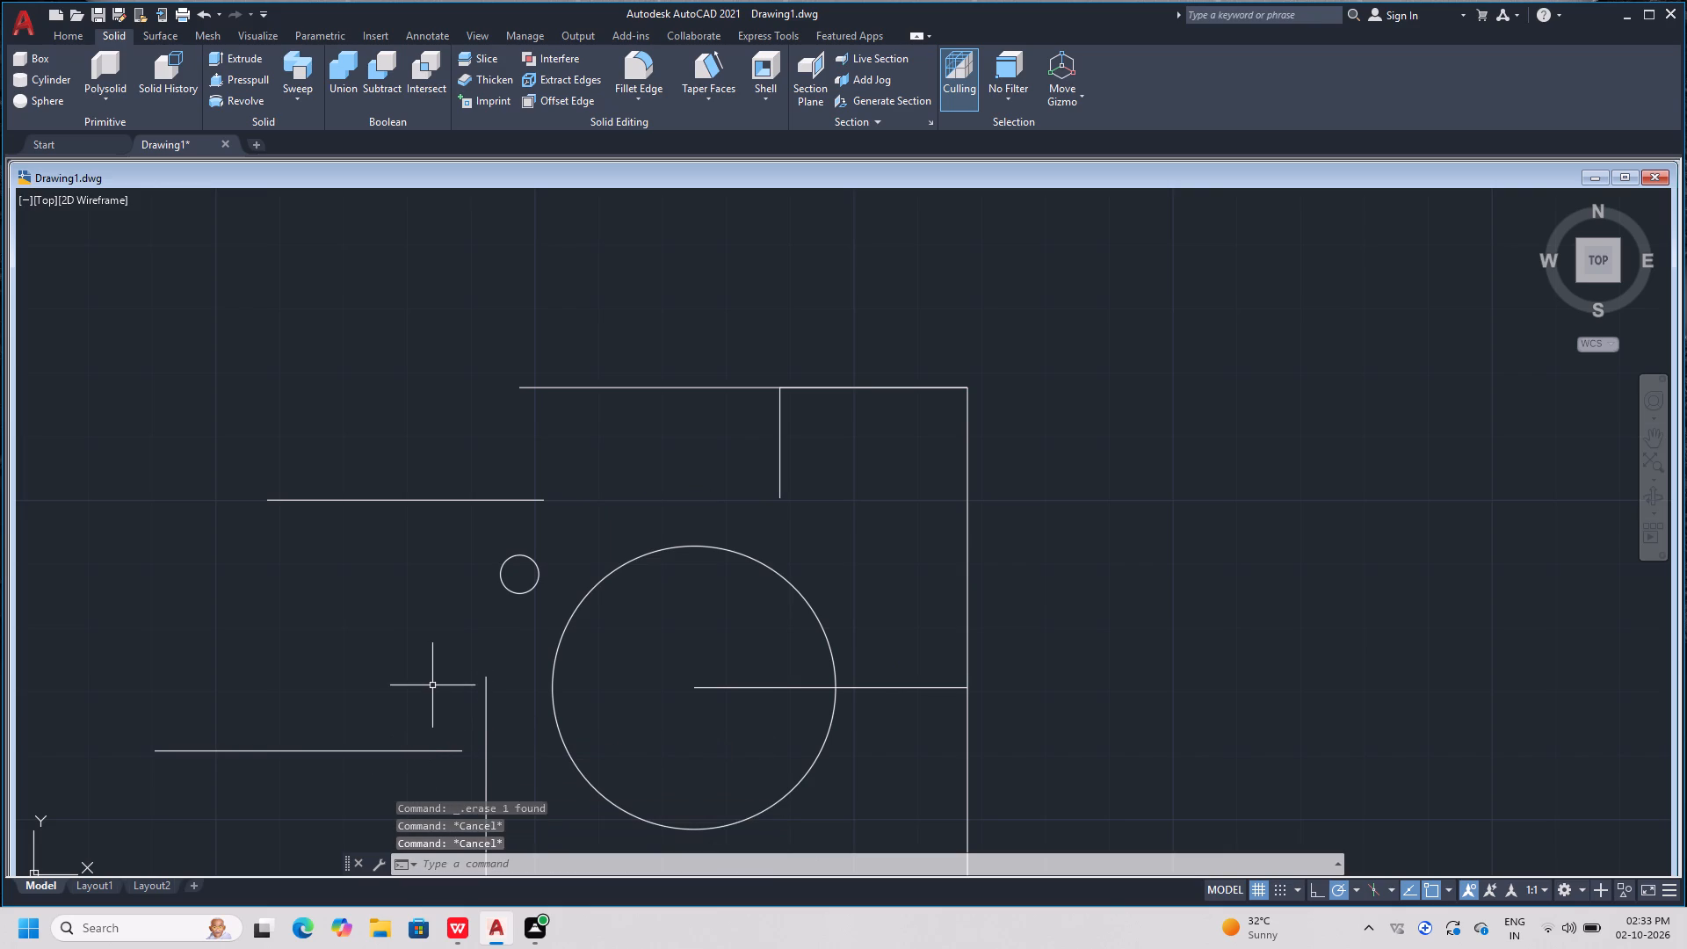
key("Escape")
Draw one continuous slanted line joining the inner ends of the lower and upper horizontal lines.
type("l")
key("space")
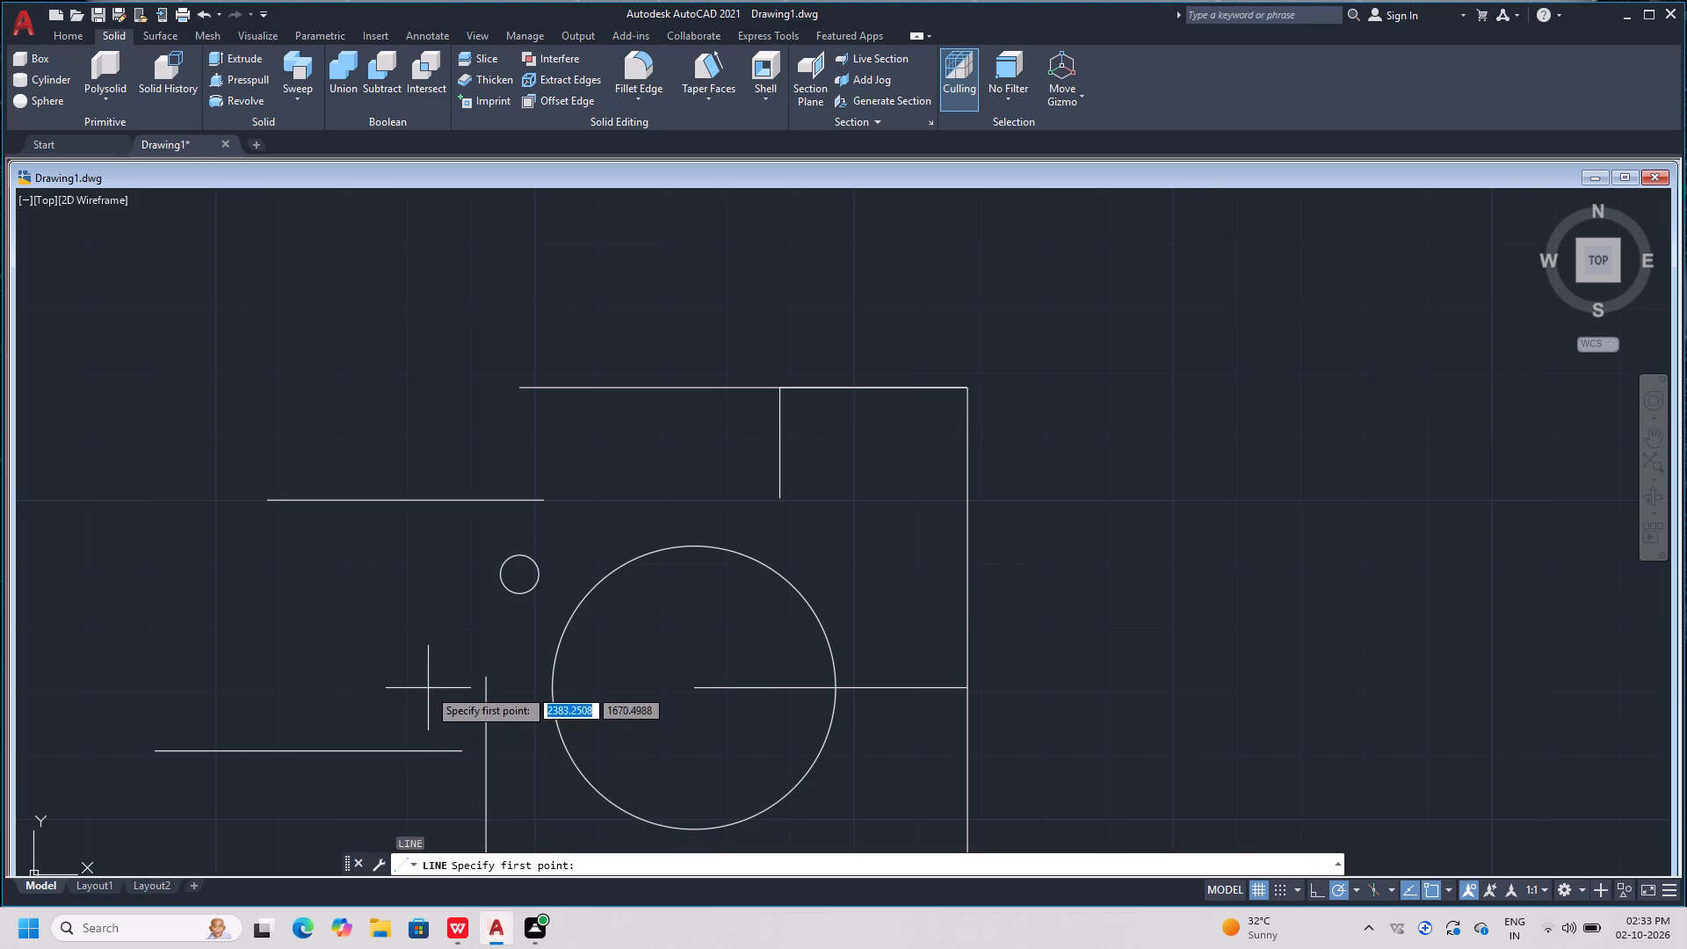
left_click(460, 750)
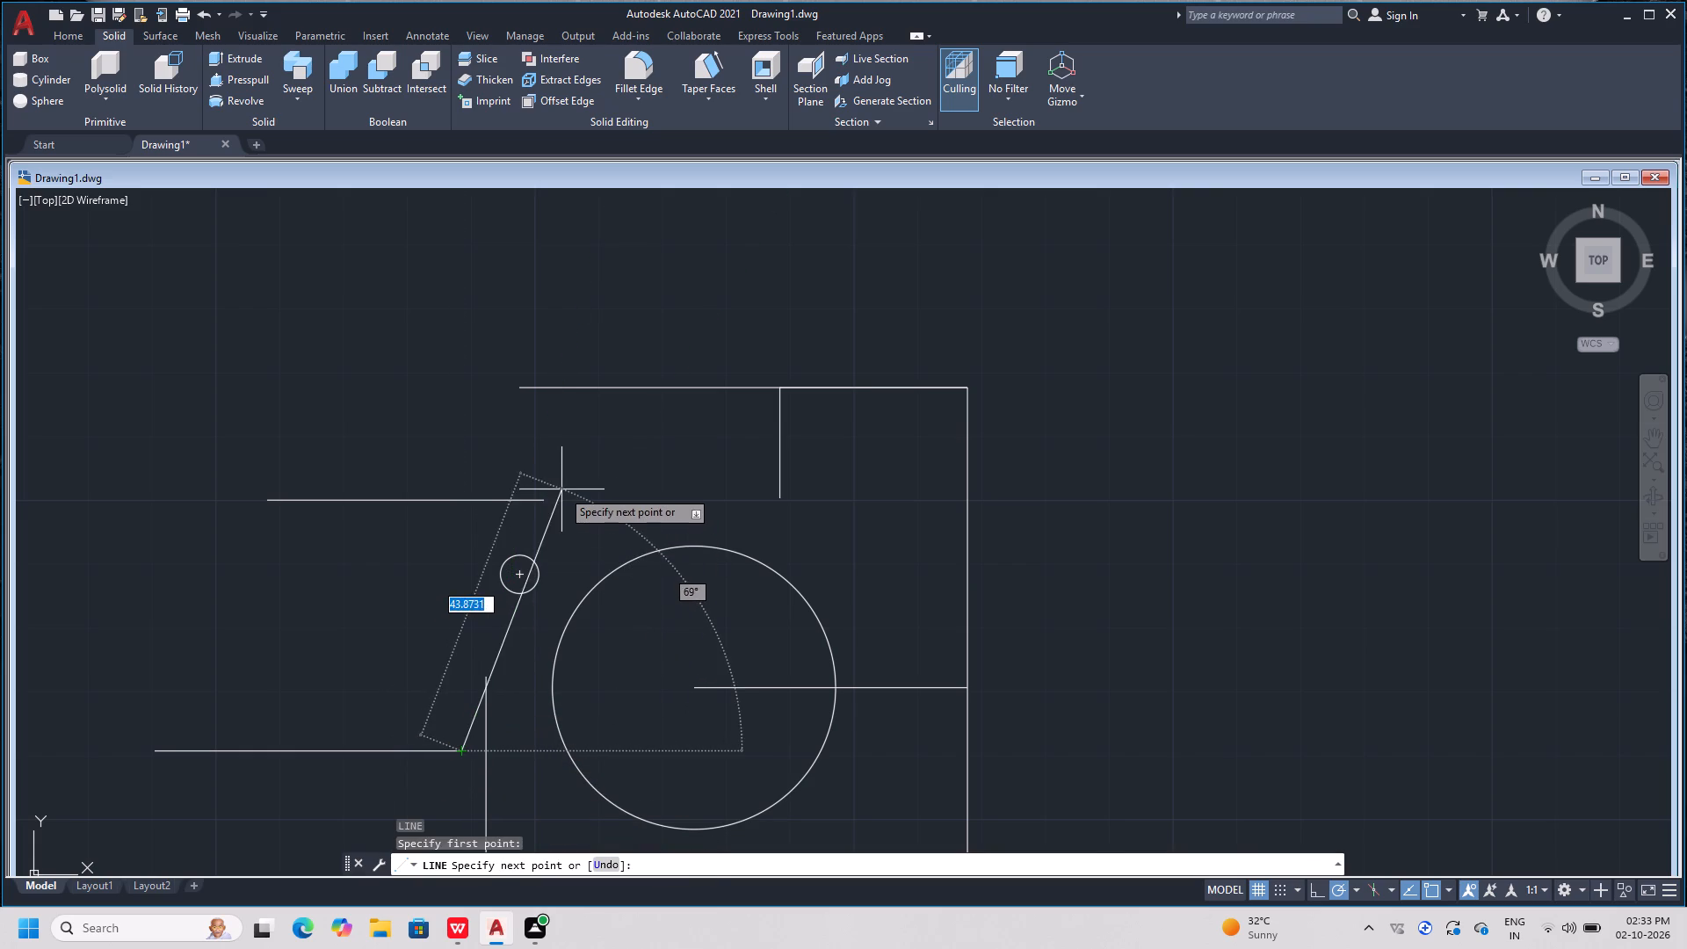
left_click(542, 502)
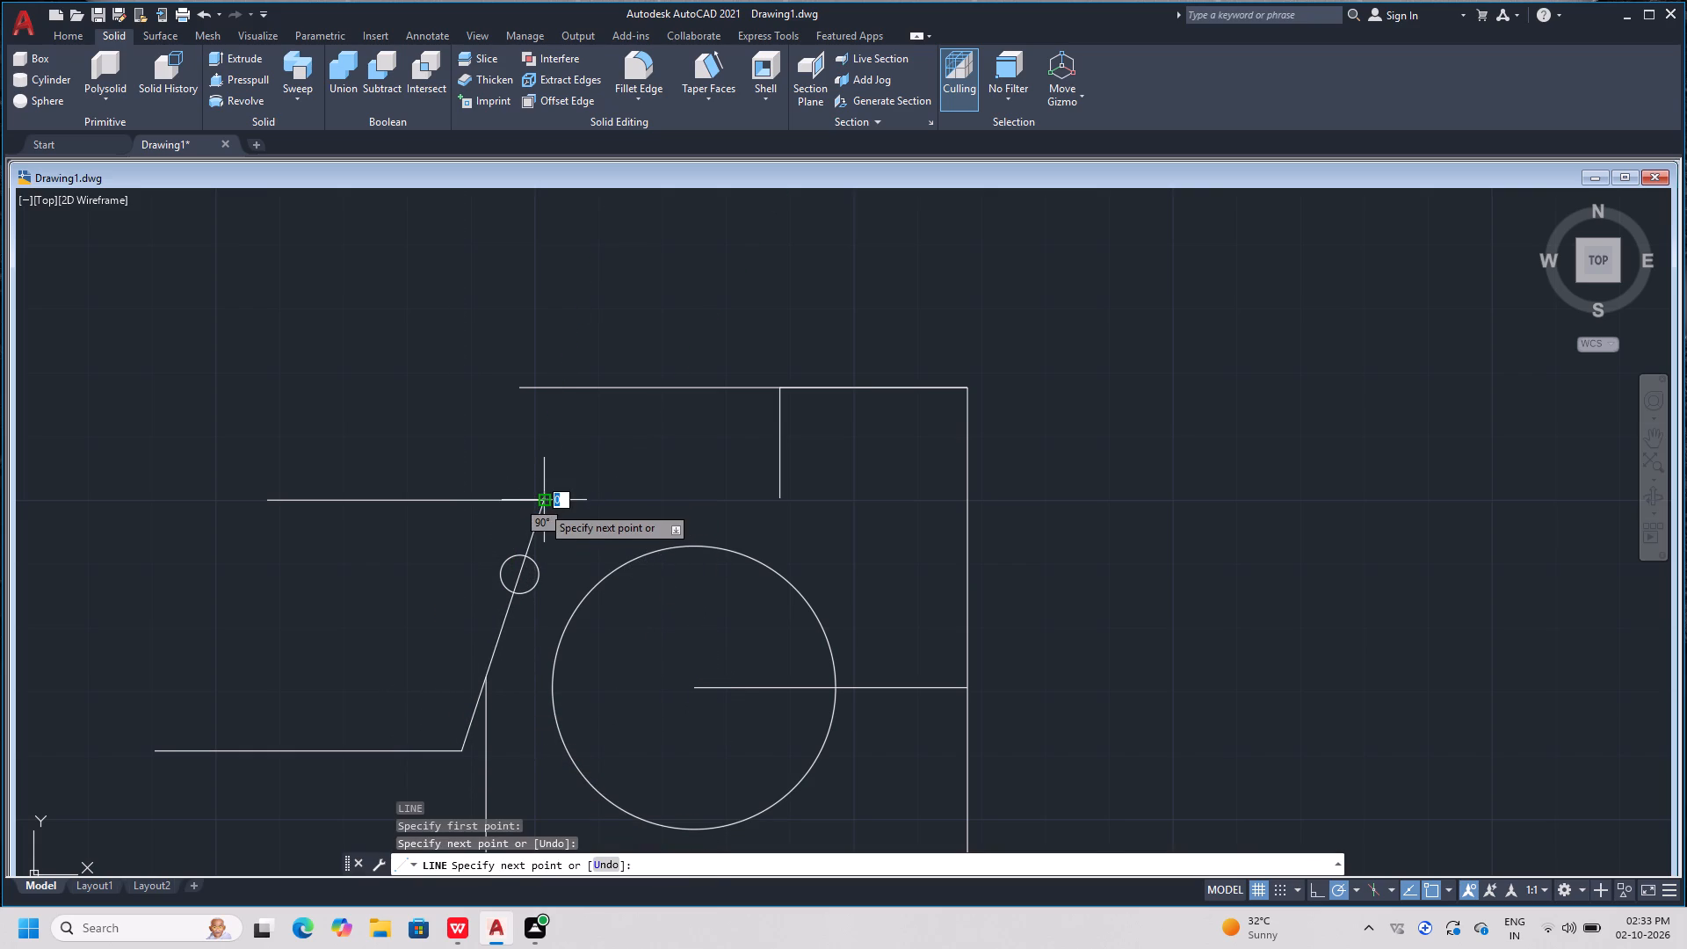
key("space")
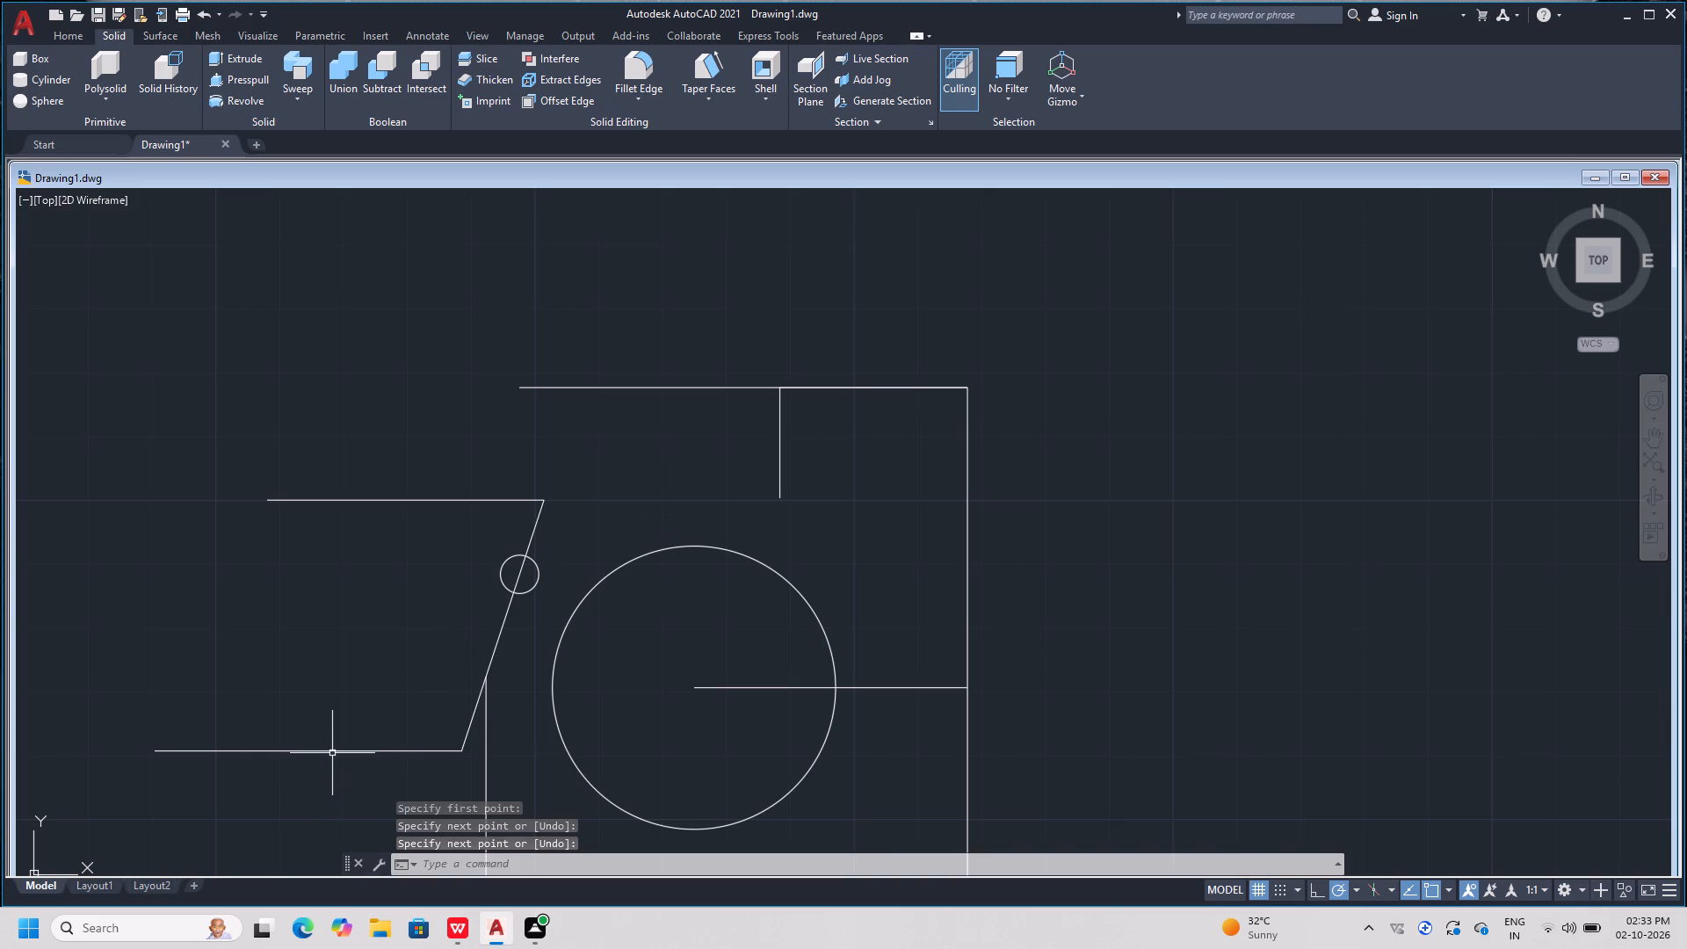
key("Escape")
key("Escape")
key("Escape")
key("Escape")
key("Escape")
key("Escape")
key("Escape")
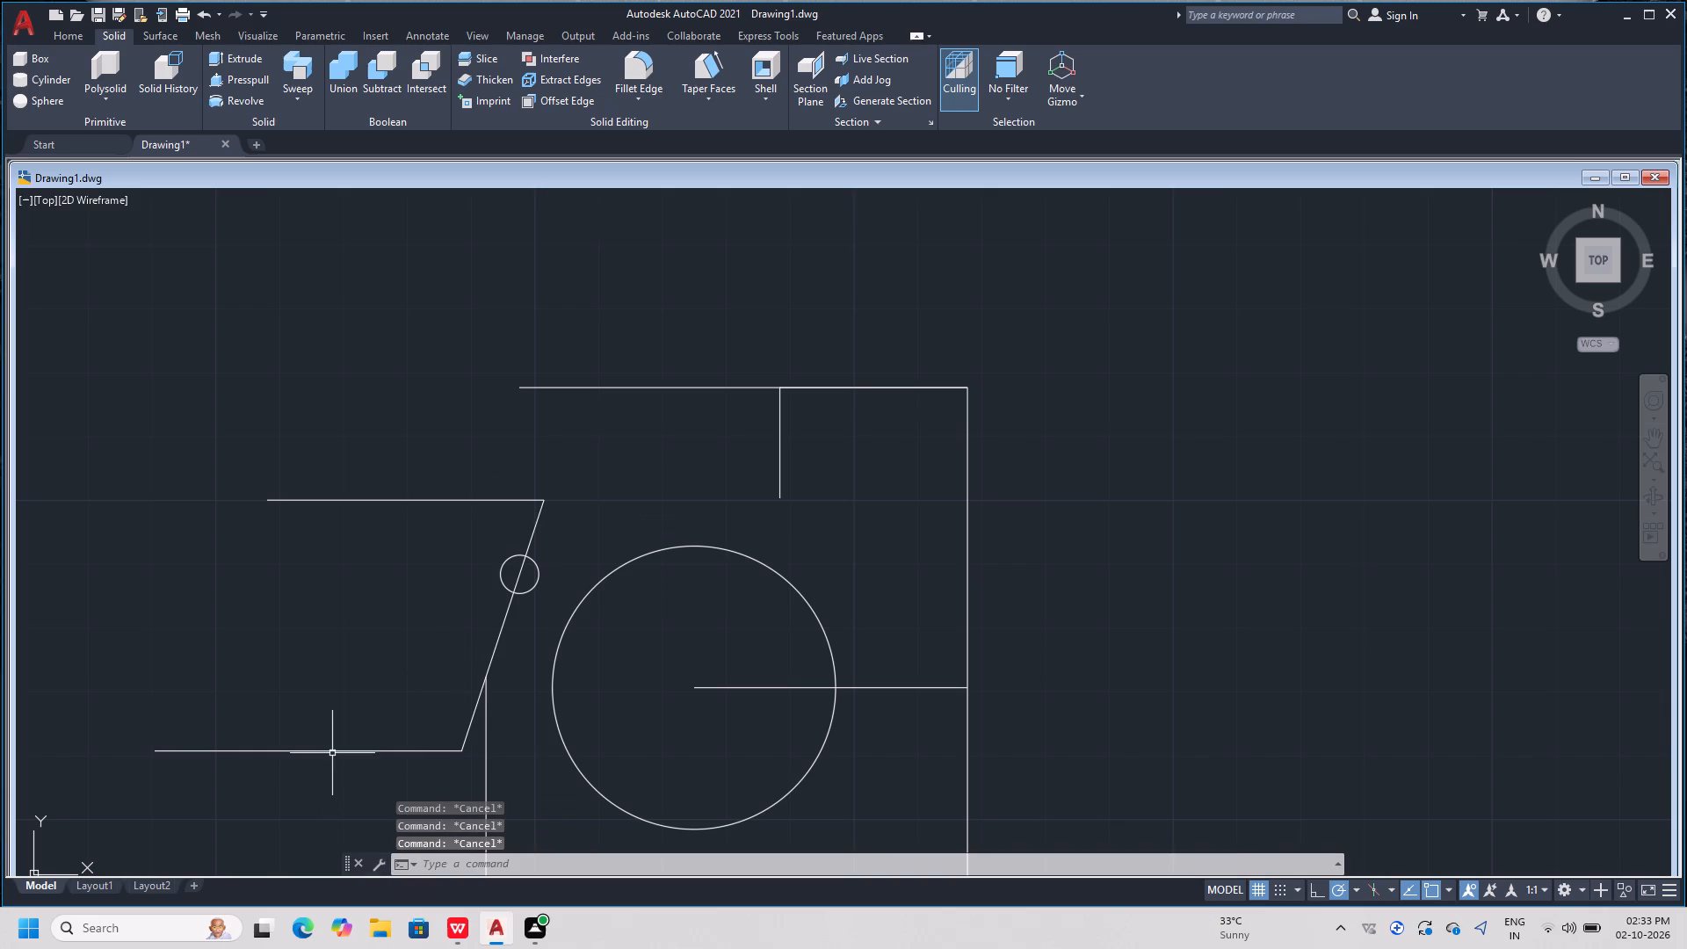
Draw a radius-3 circle centred where the slanted line meets the top of the left vertical edge.
type("c")
key("space")
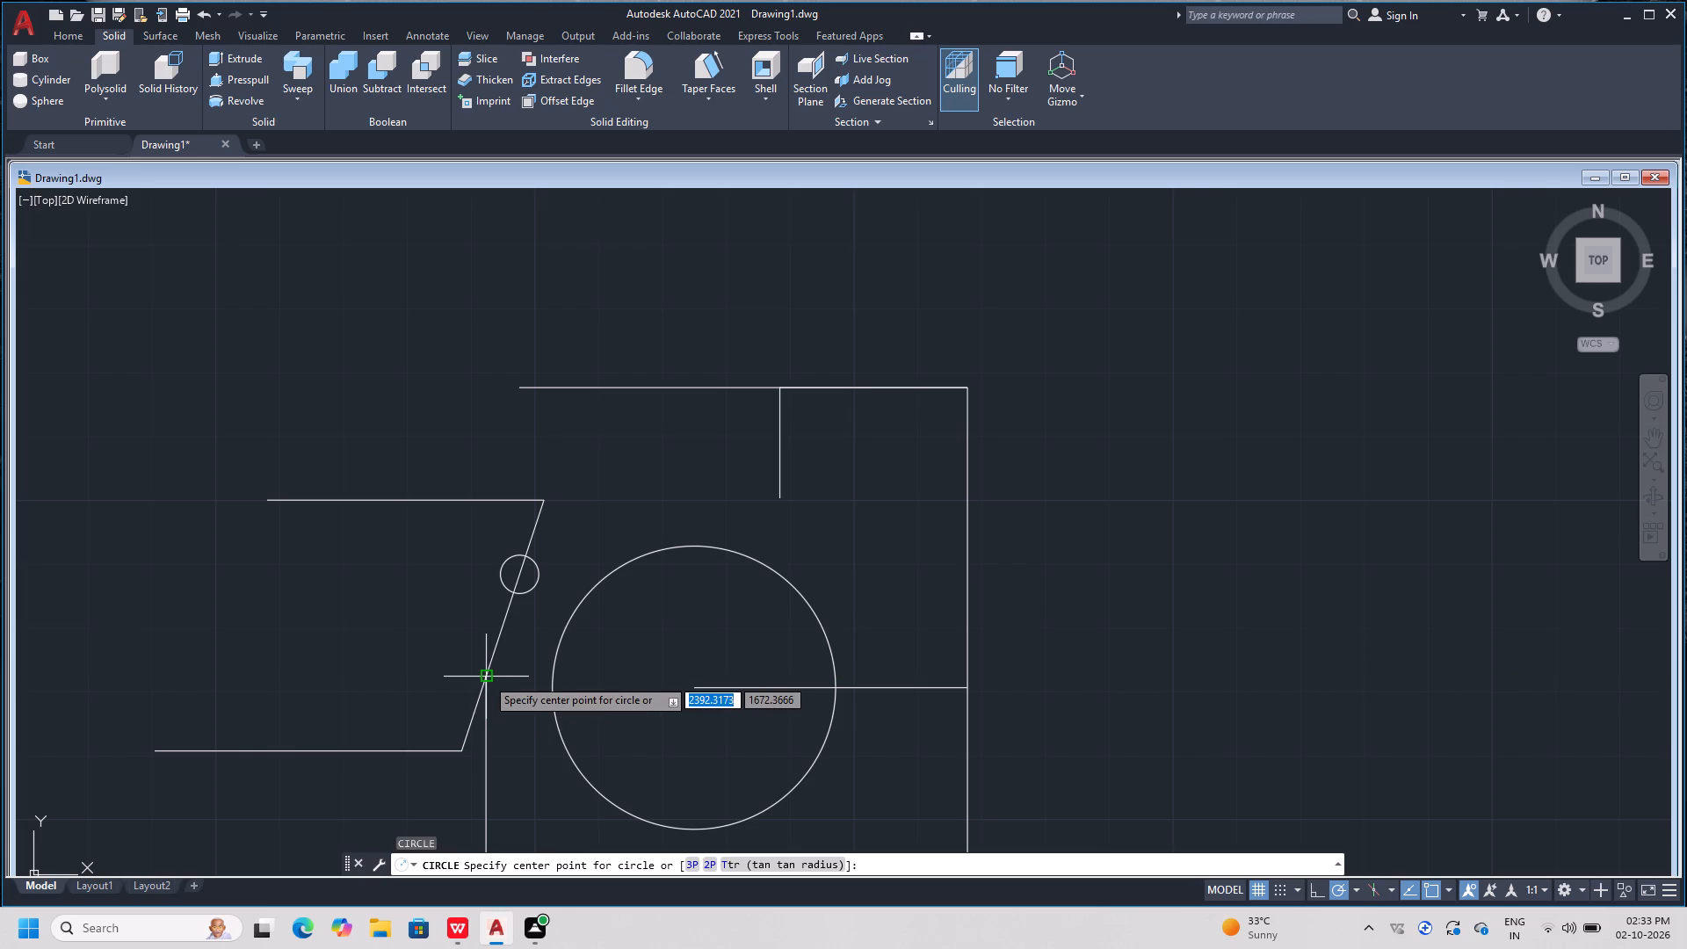
left_click(486, 677)
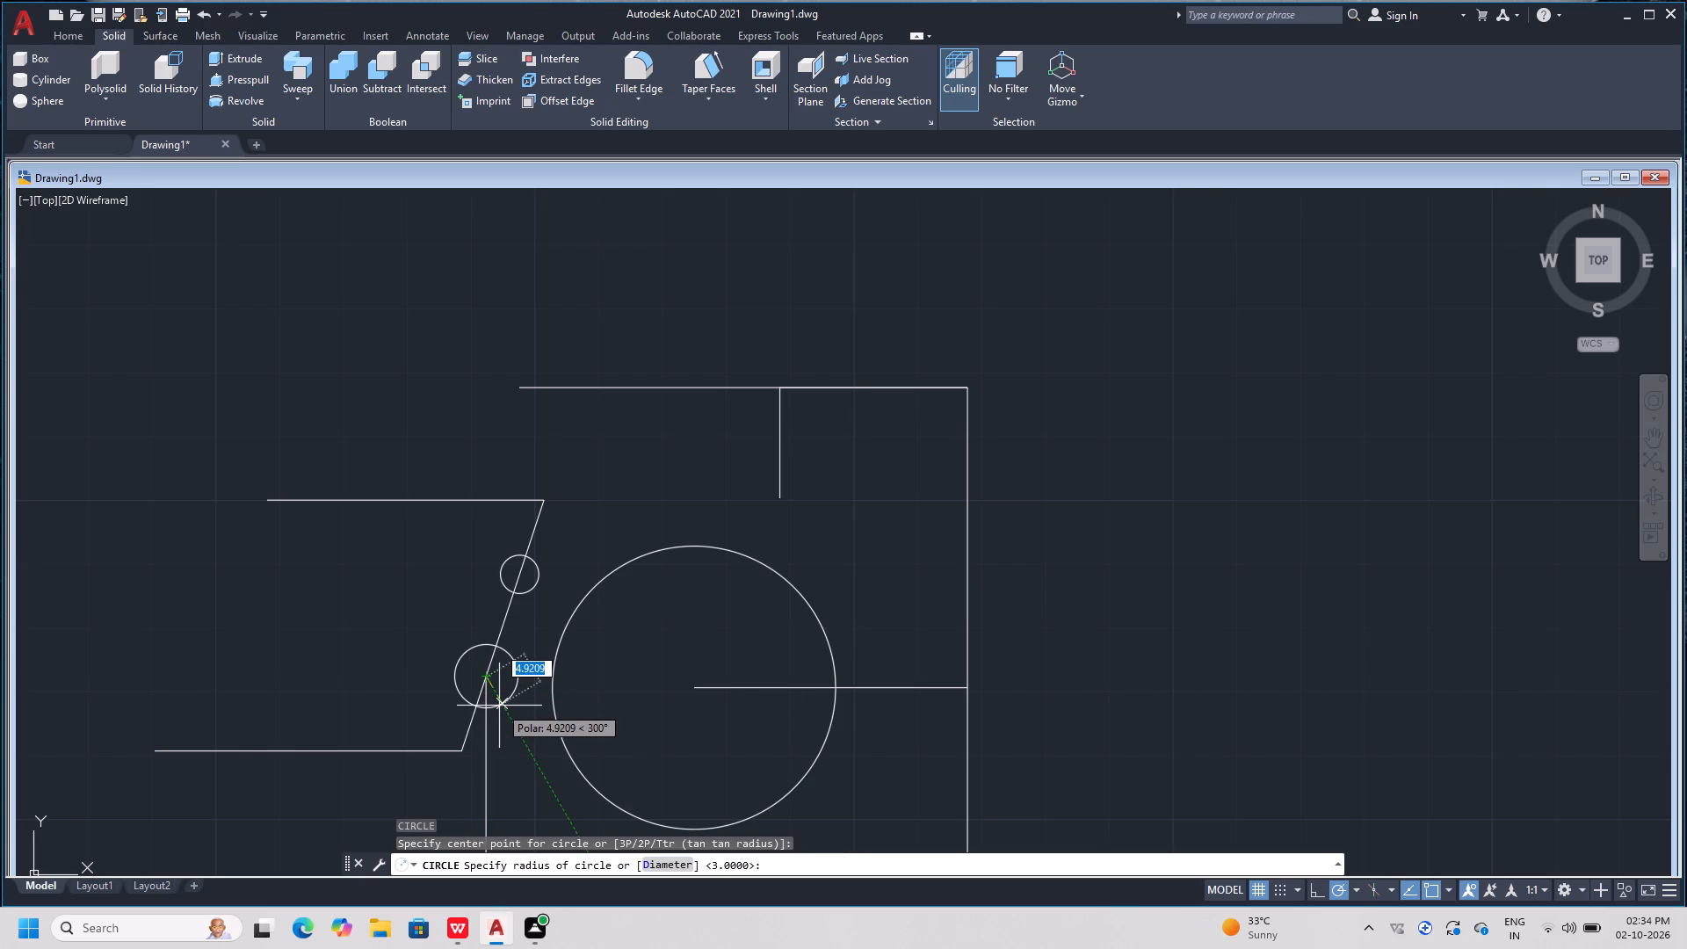
key("3")
key("Return")
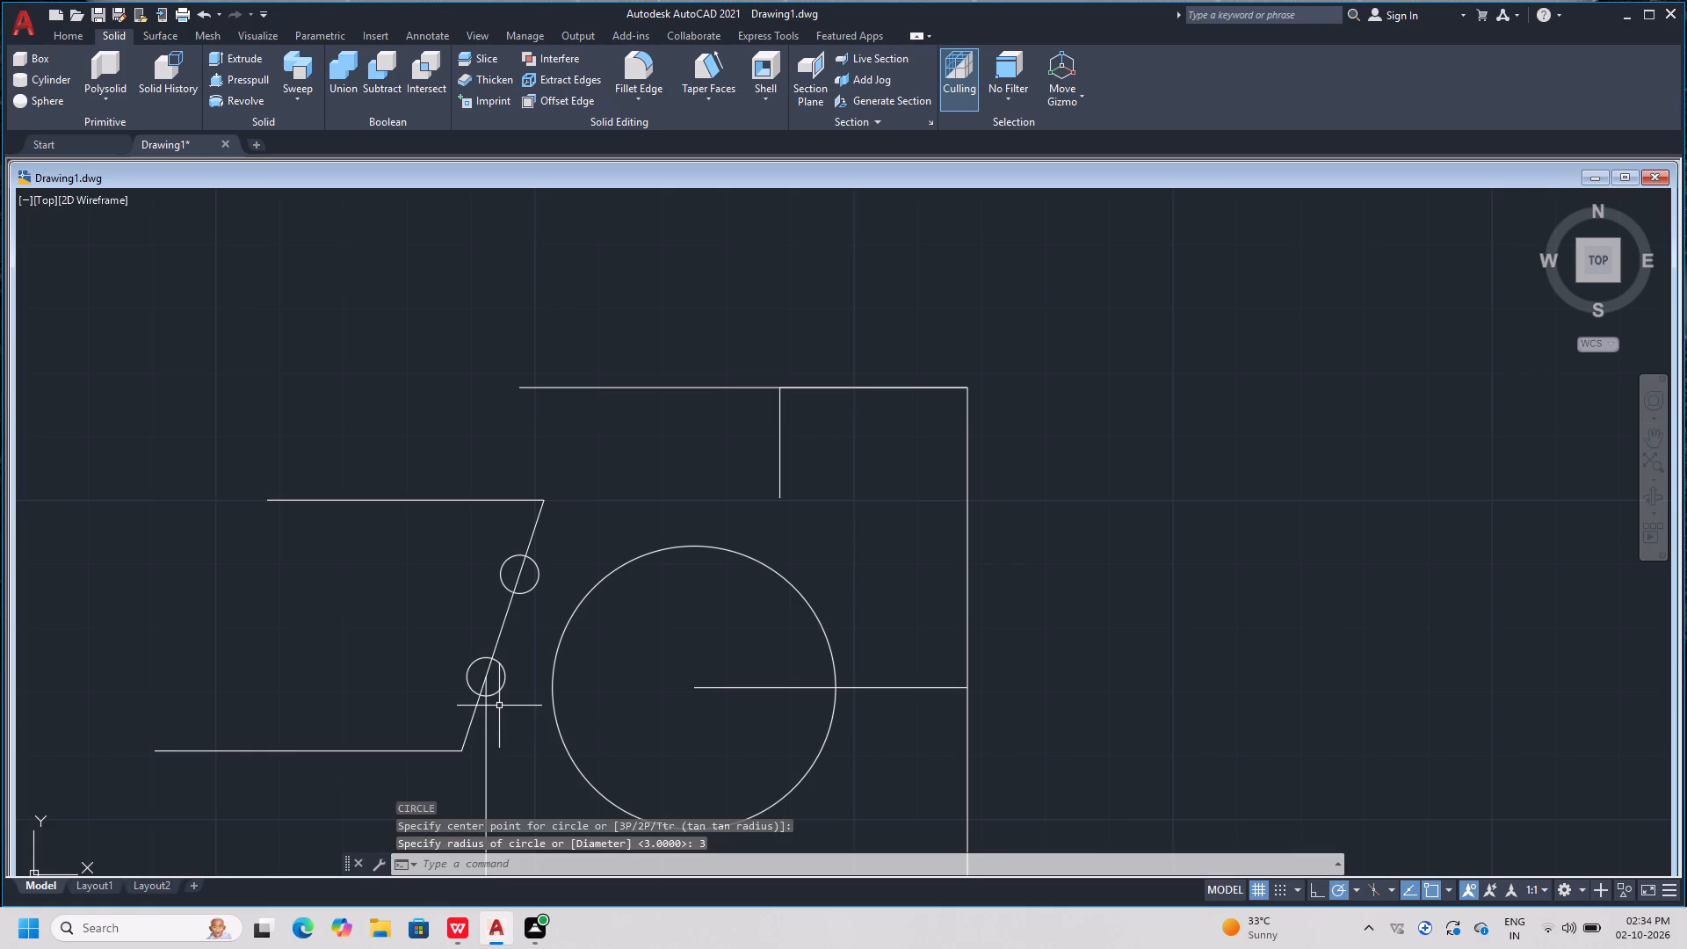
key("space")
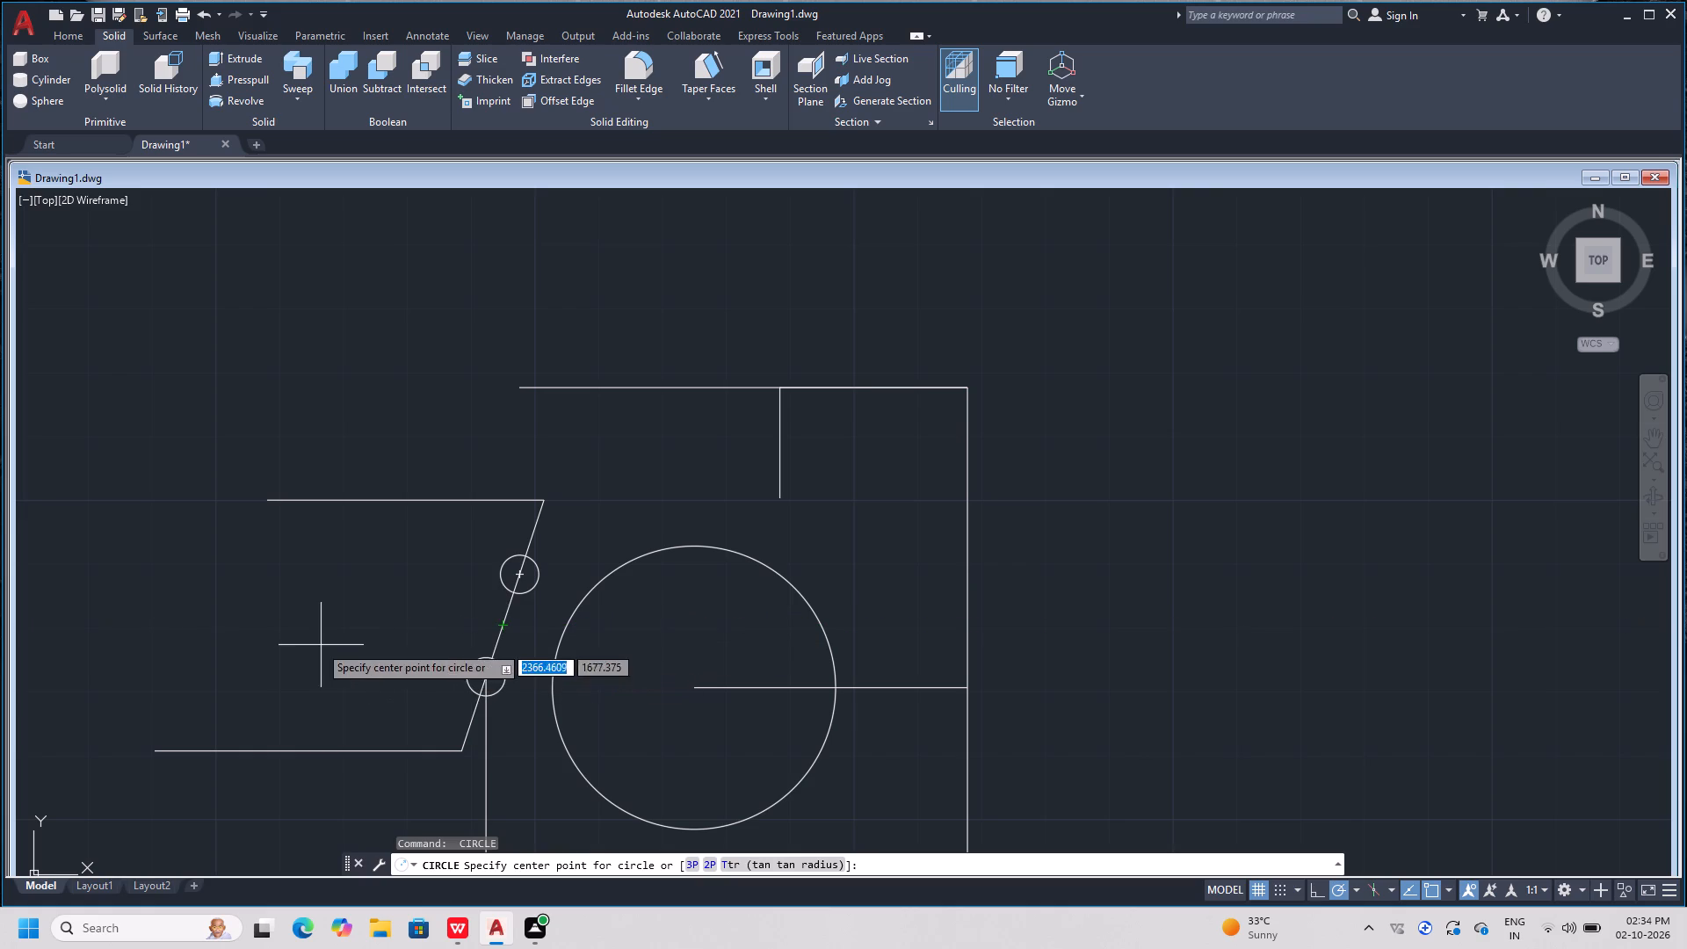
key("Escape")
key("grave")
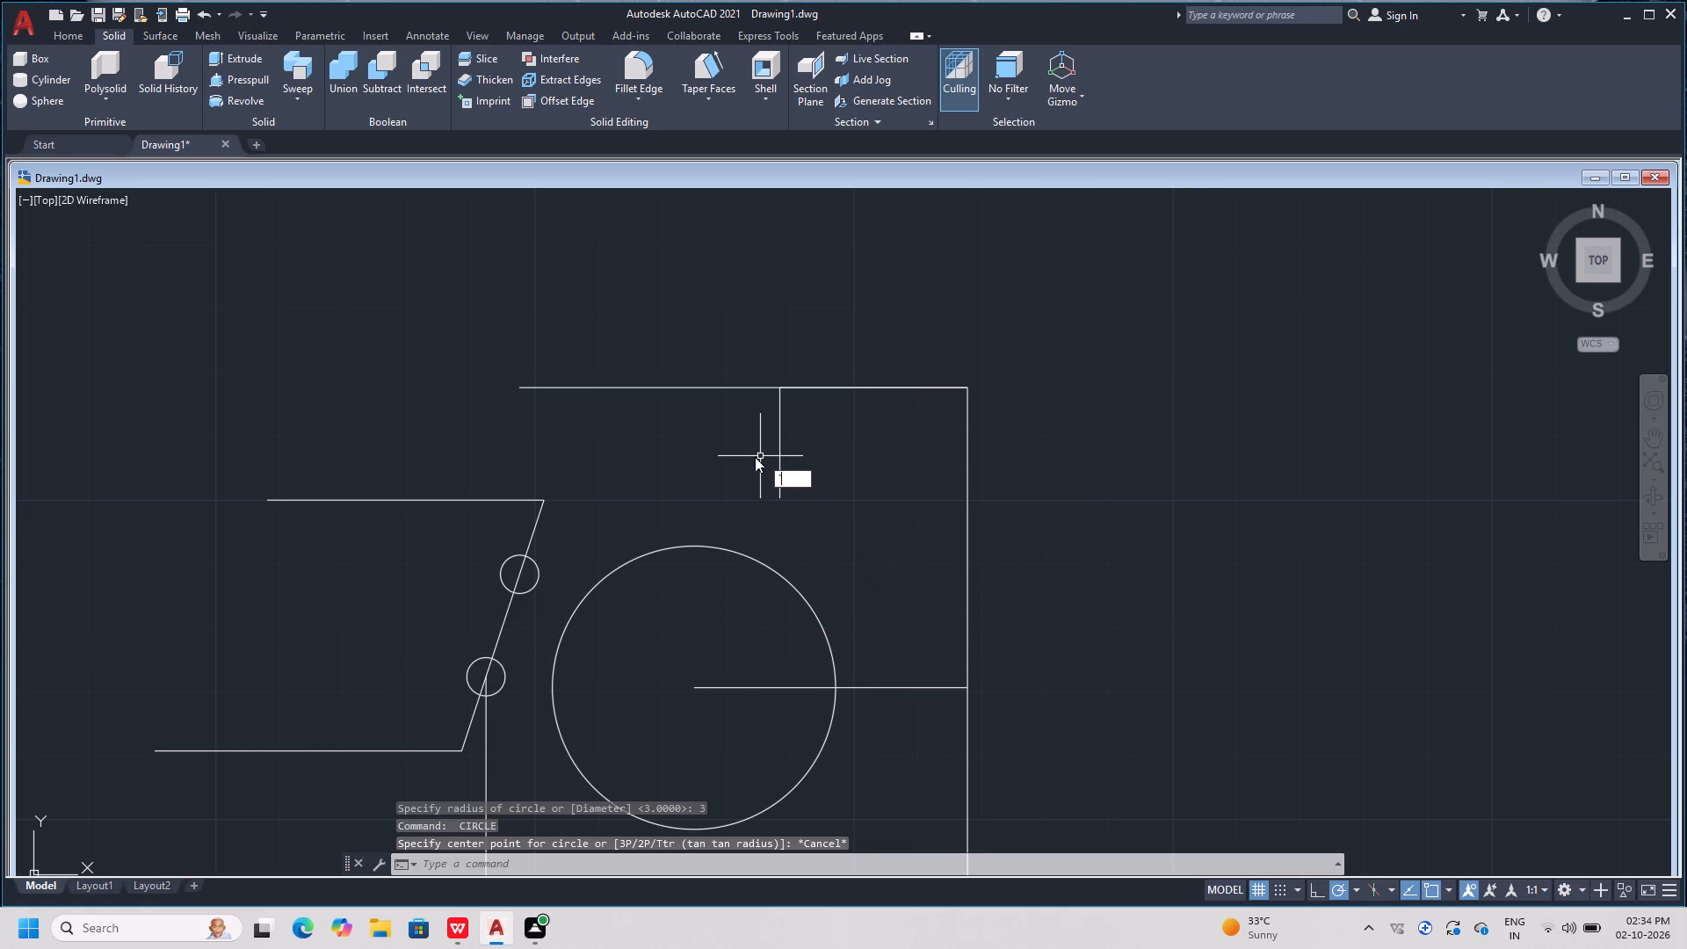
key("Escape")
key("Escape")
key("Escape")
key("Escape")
Draw a line about 126.6 units long at 162° from the large circle's centre, passing between the two small circles.
key("l")
key("space")
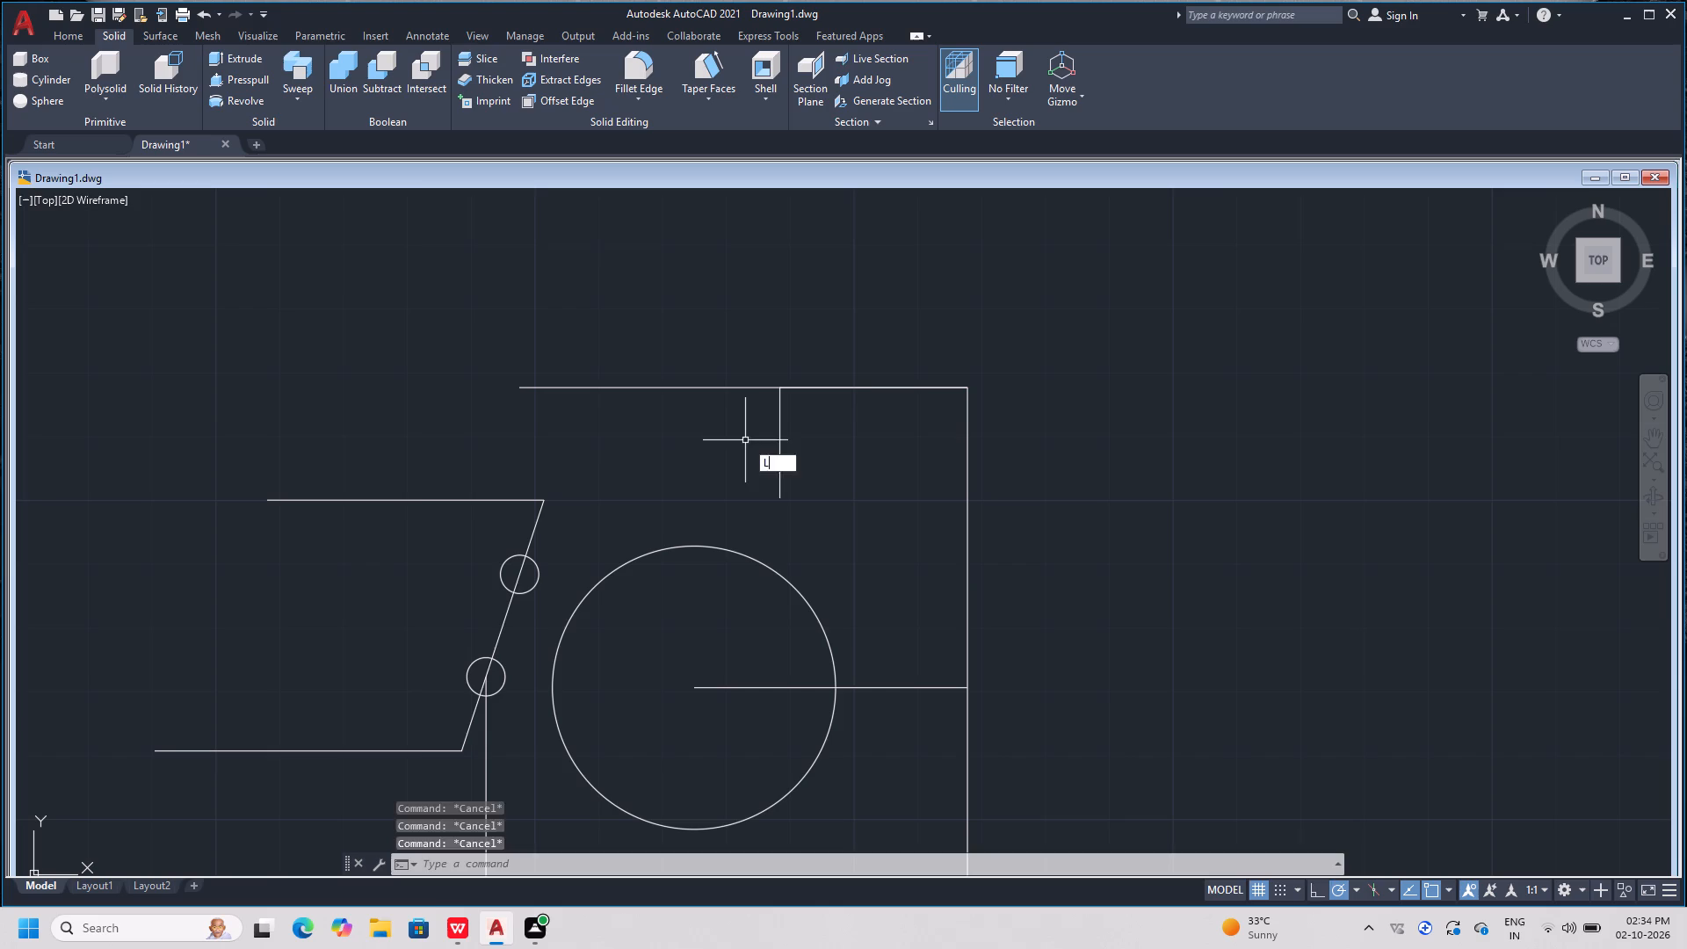
left_click(693, 686)
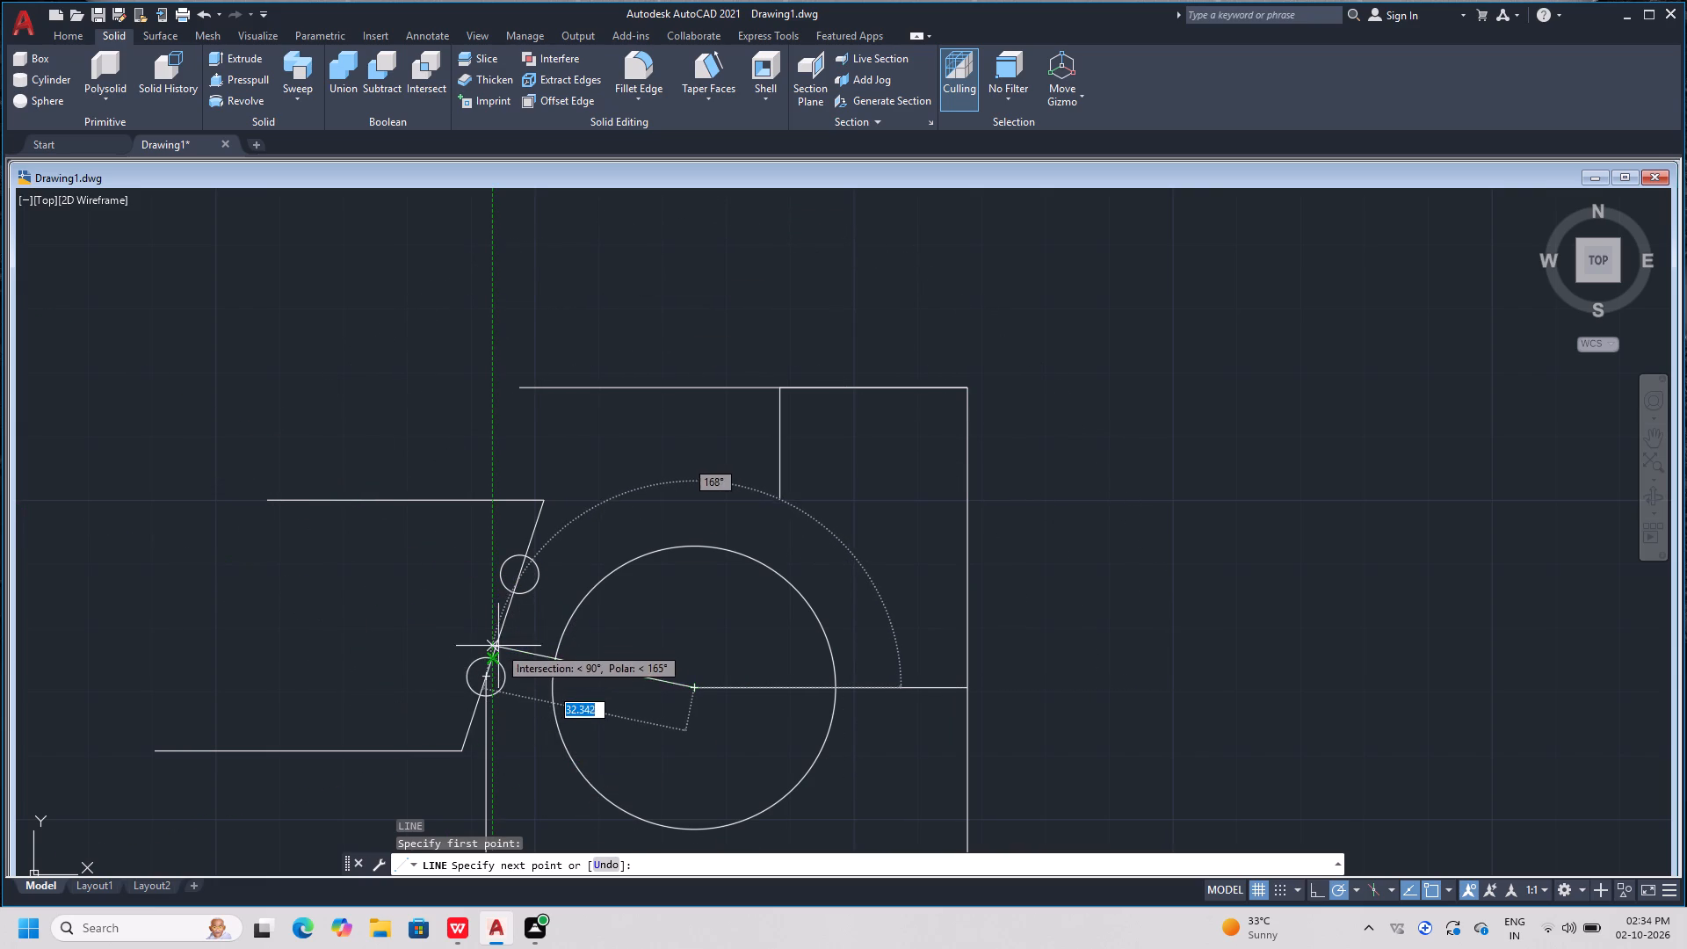
scroll(503, 641, "up", 2)
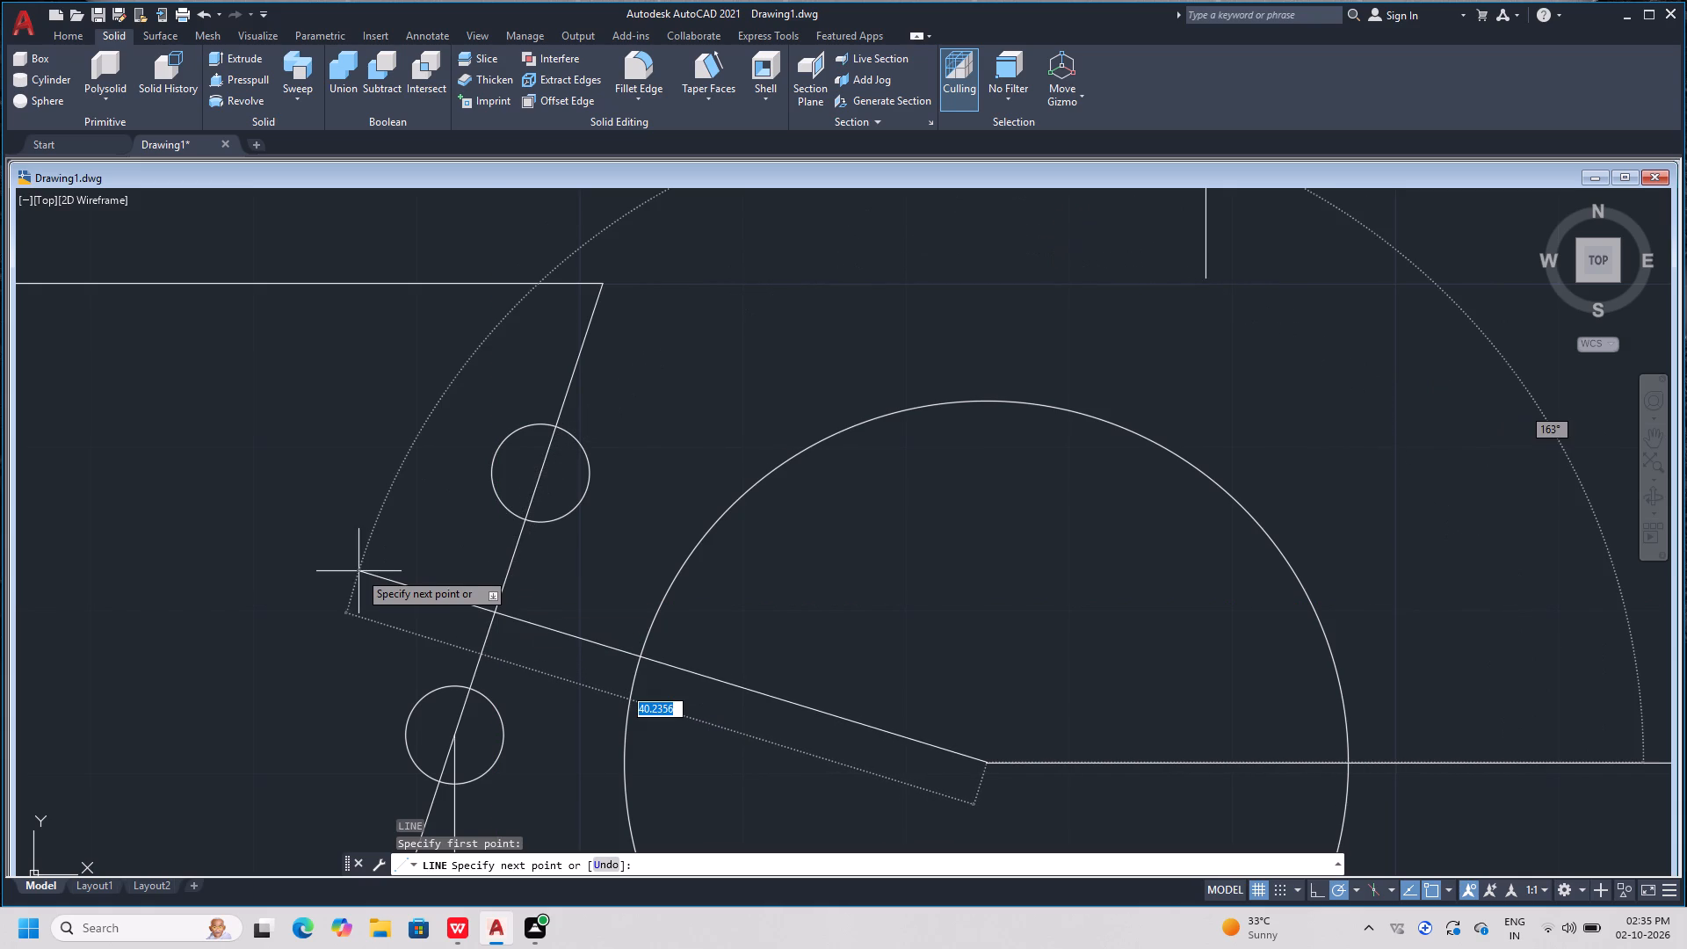
scroll(358, 571, "down", 2)
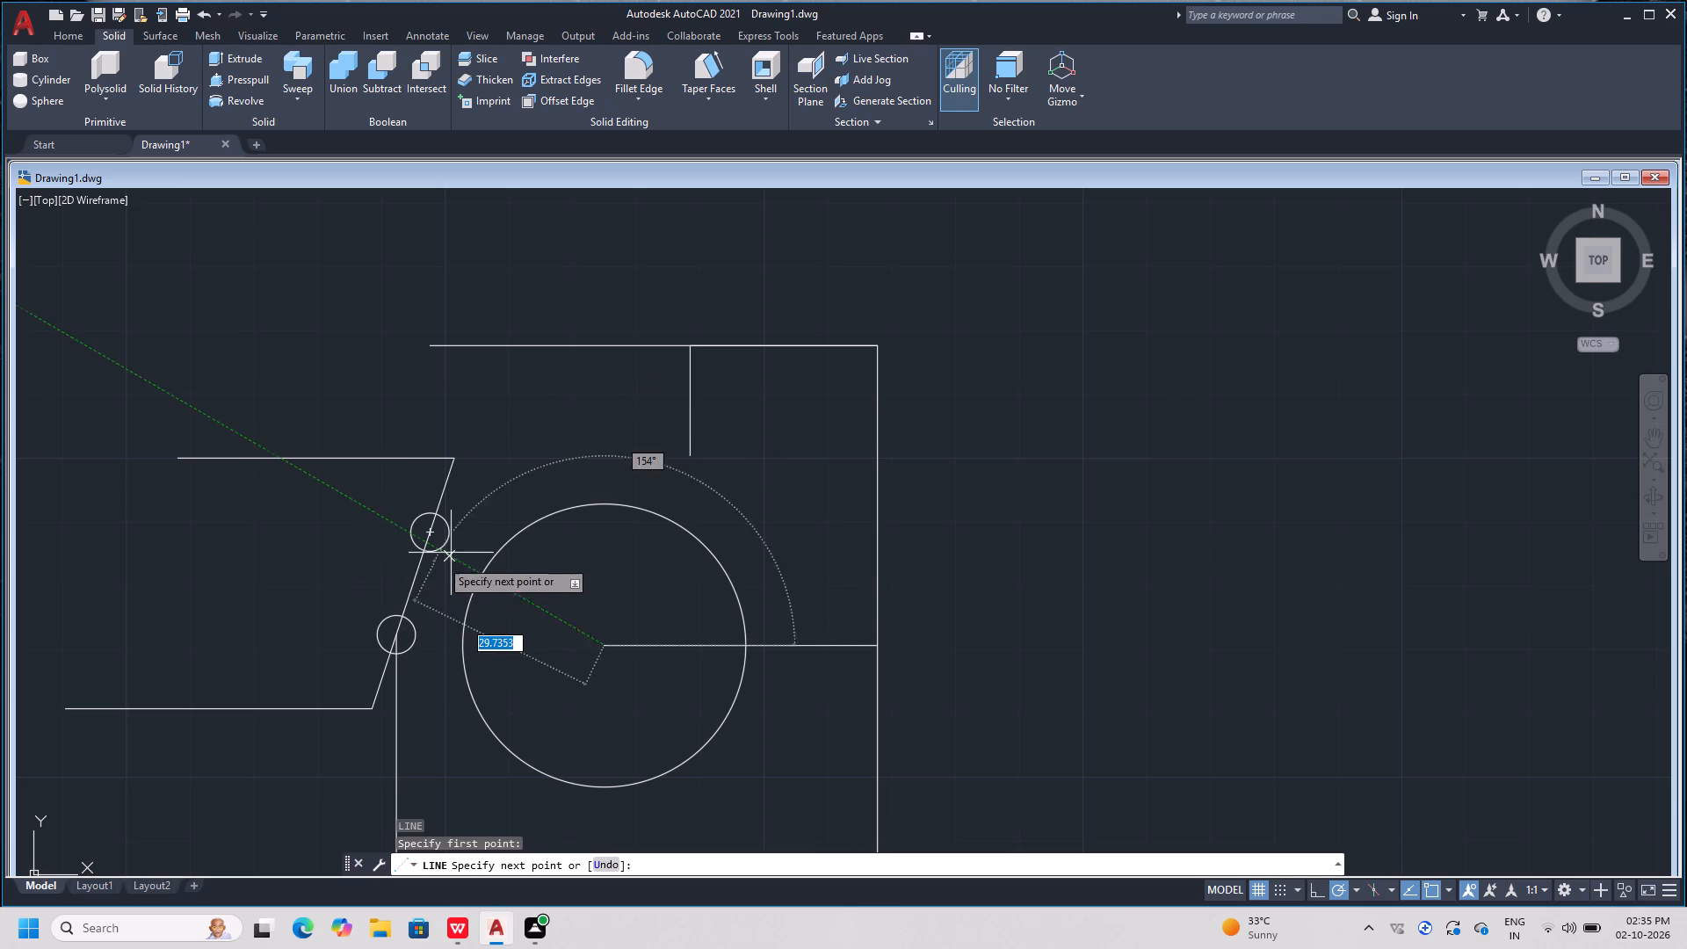
scroll(615, 526, "down", 2)
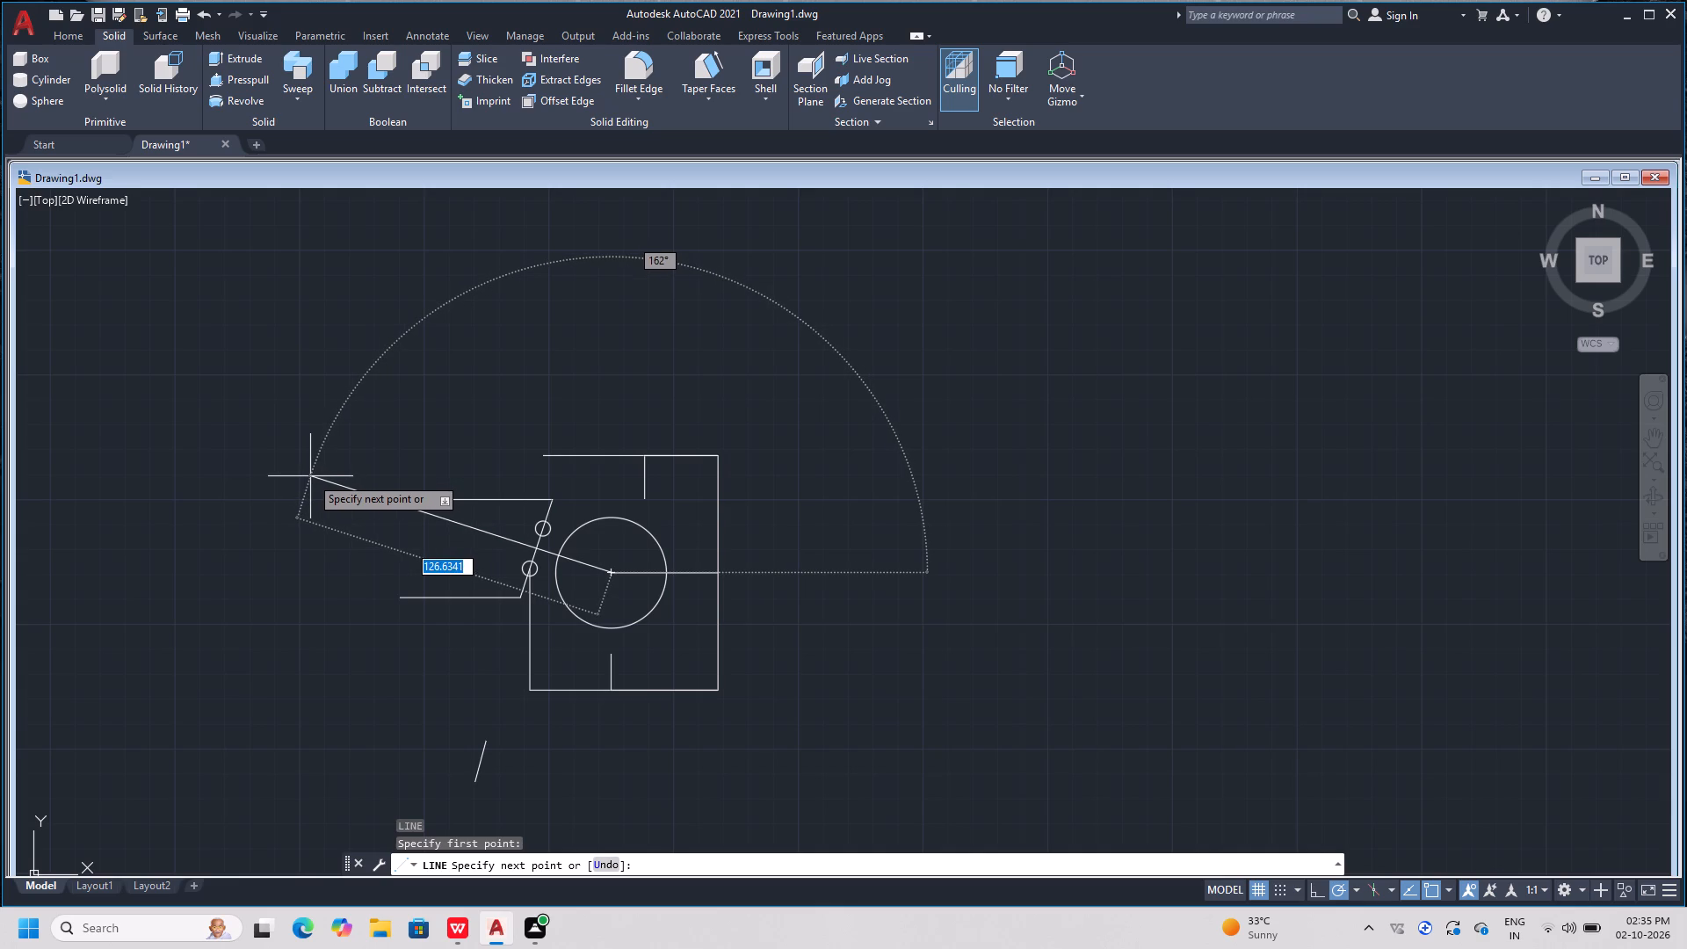
left_click(310, 476)
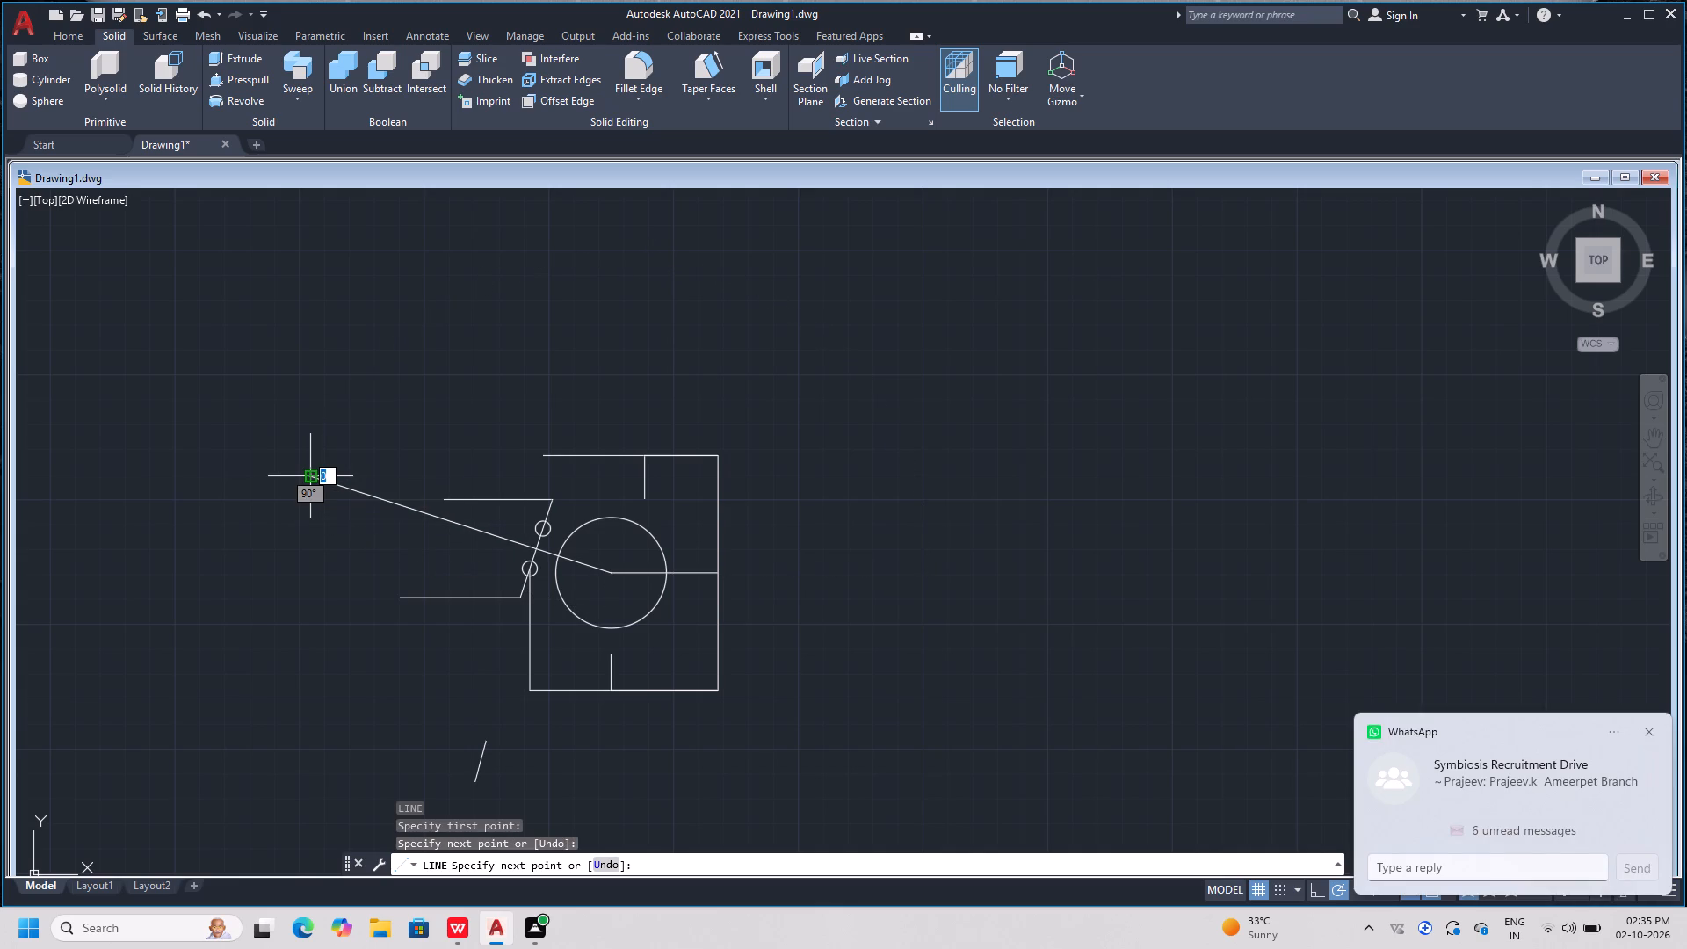
Delete the long 162° line that starts at the large circle's centre.
key("space")
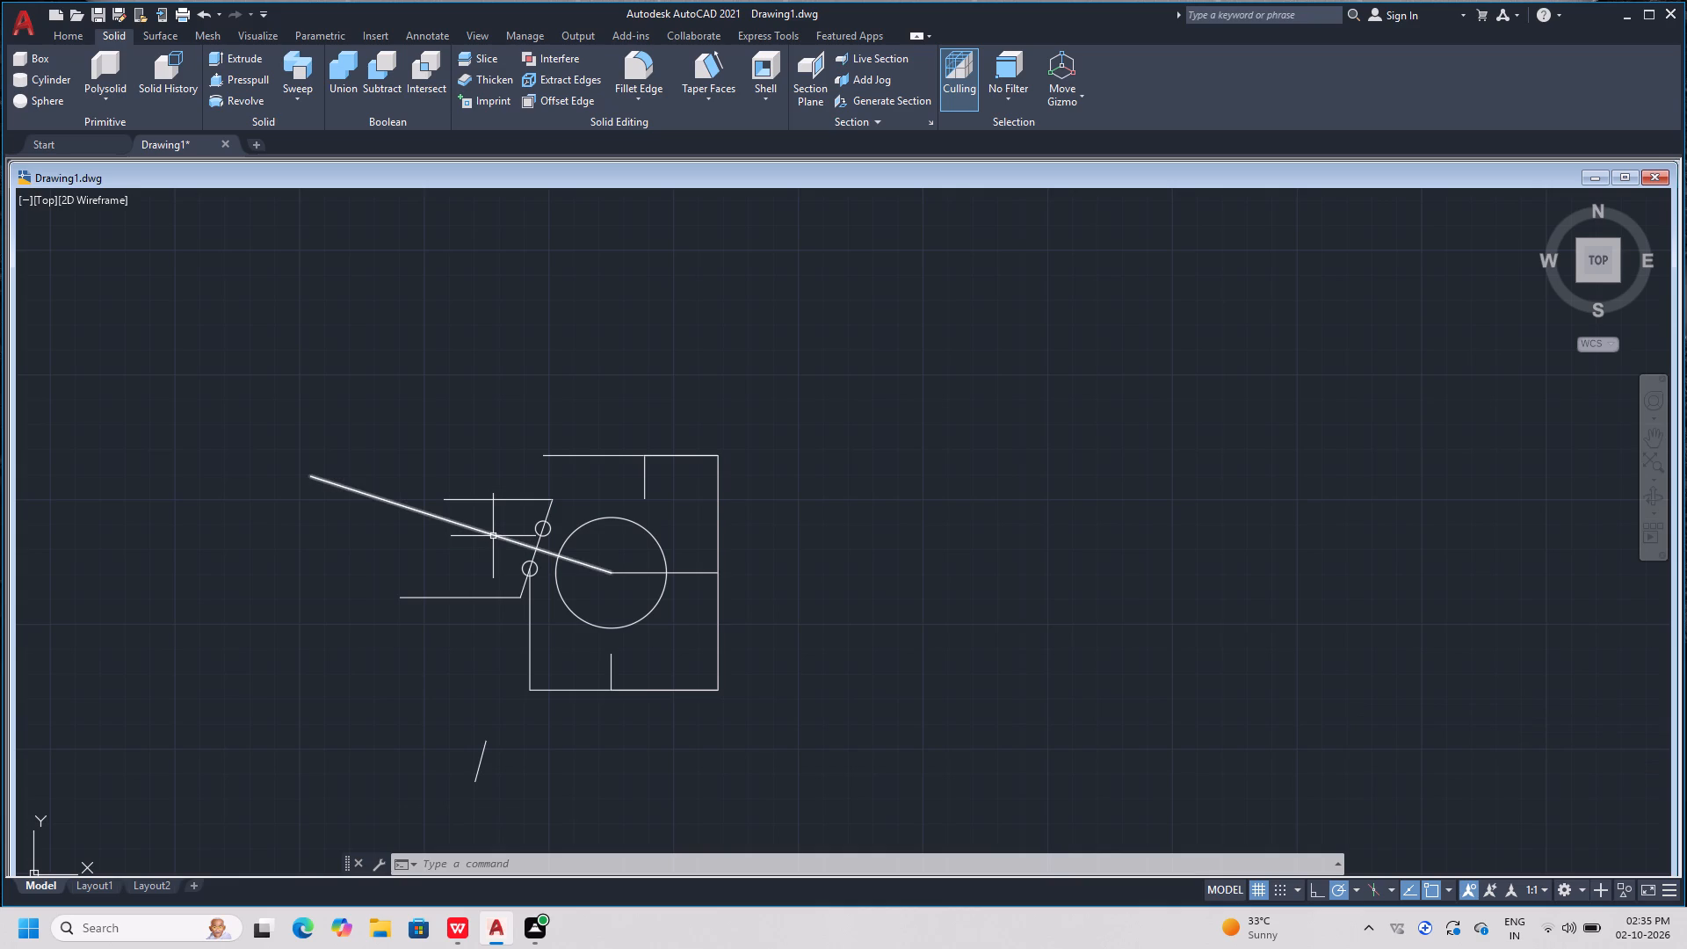
left_click(493, 536)
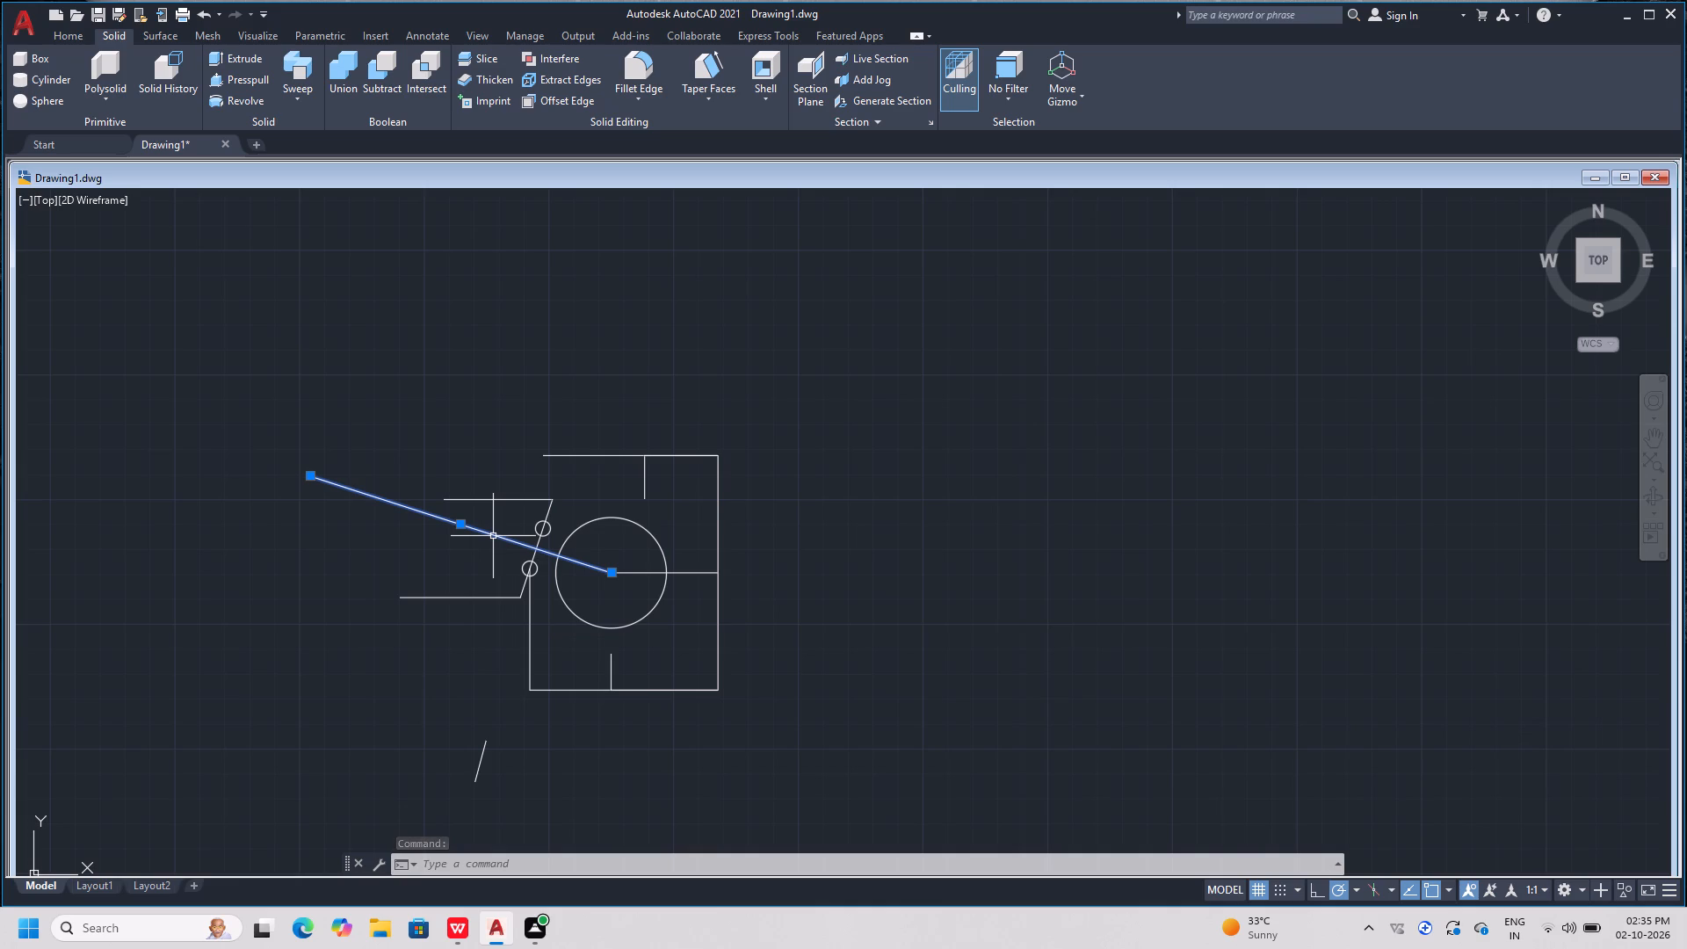
key("Delete")
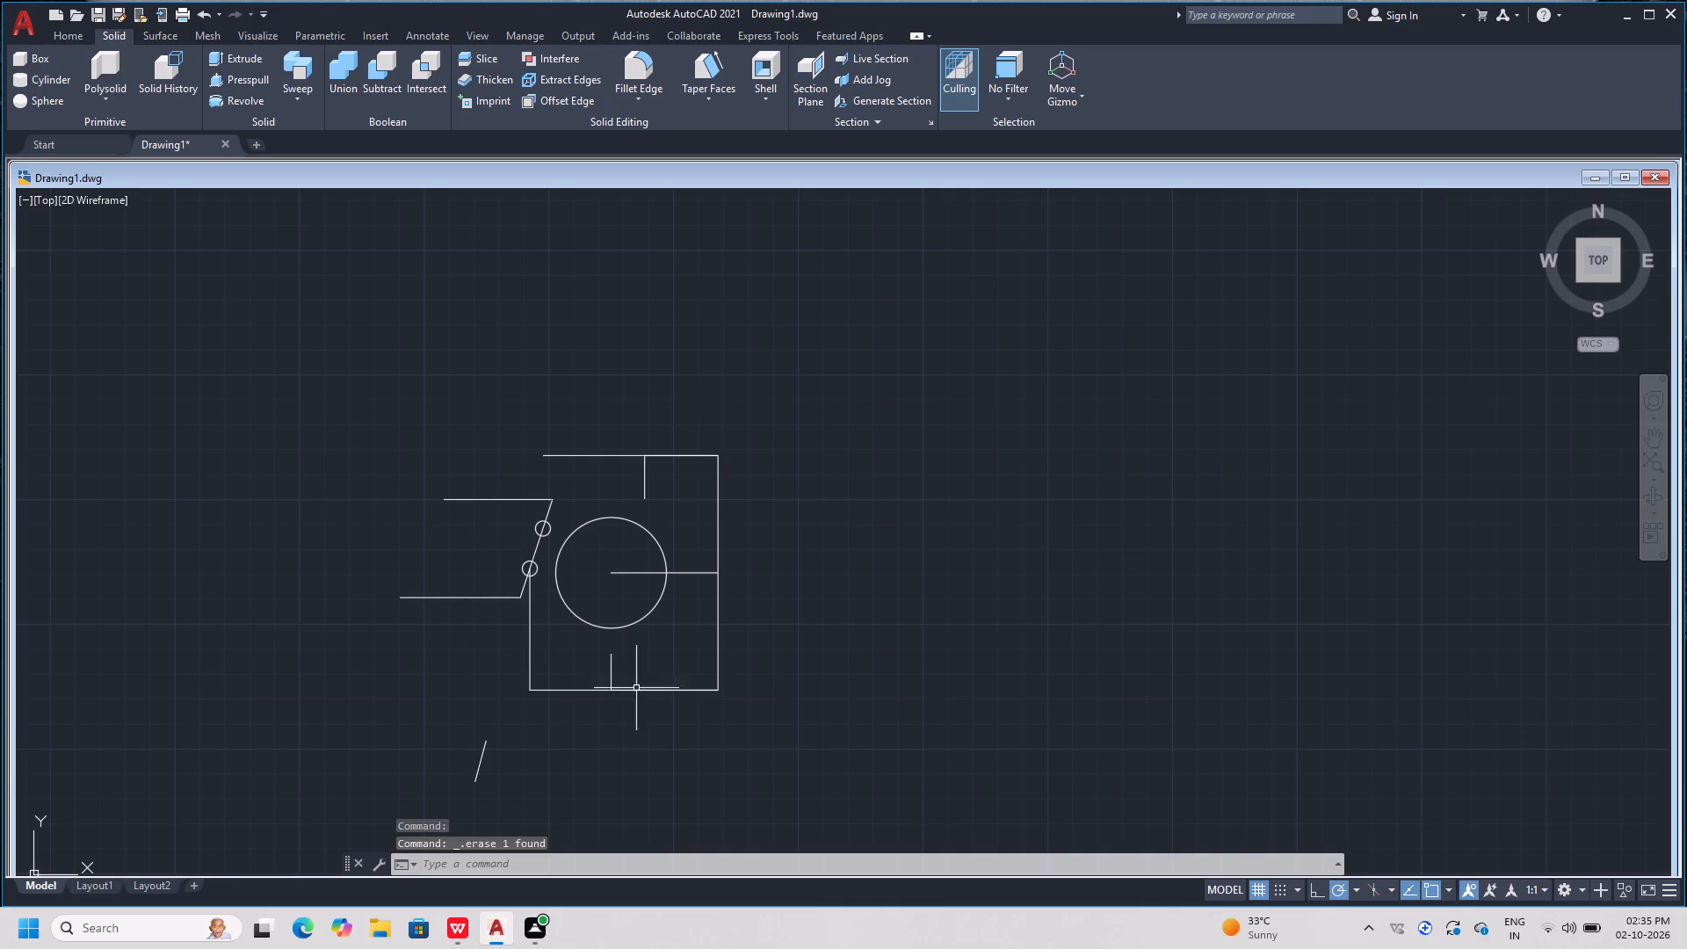
Draw a line from the large circle's centre to the slanted line, ending between the two small circles.
scroll(541, 641, "up", 2)
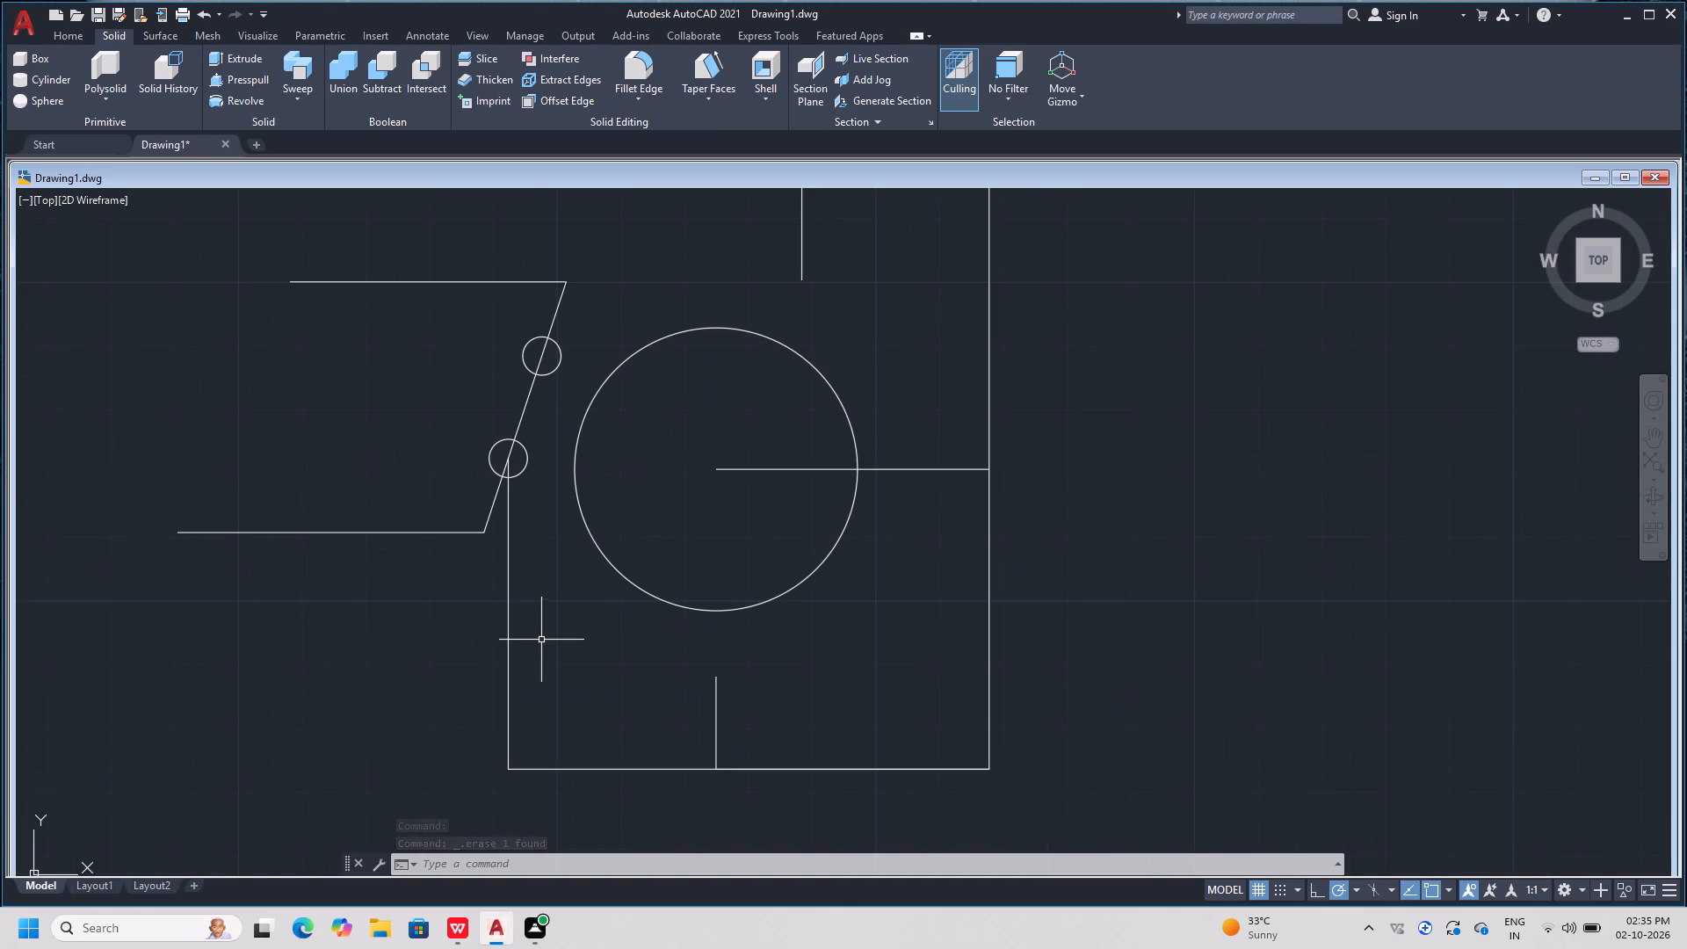
scroll(550, 558, "up", 1)
scroll(550, 558, "down", 1)
scroll(616, 525, "down", 1)
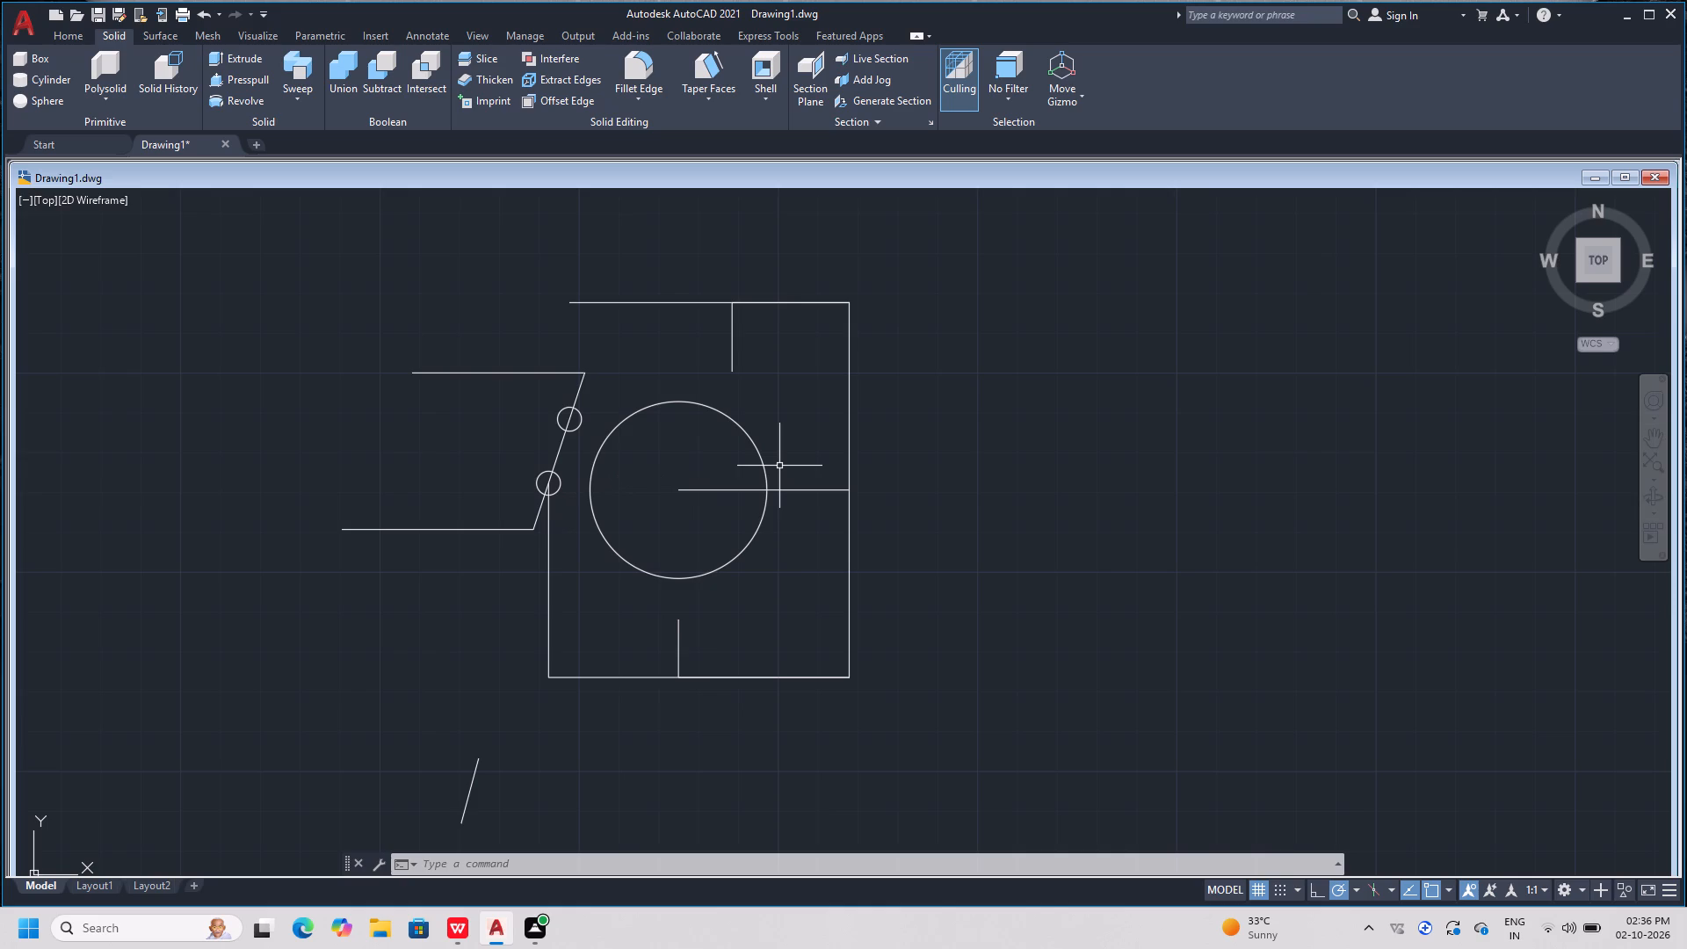
key("l")
key("space")
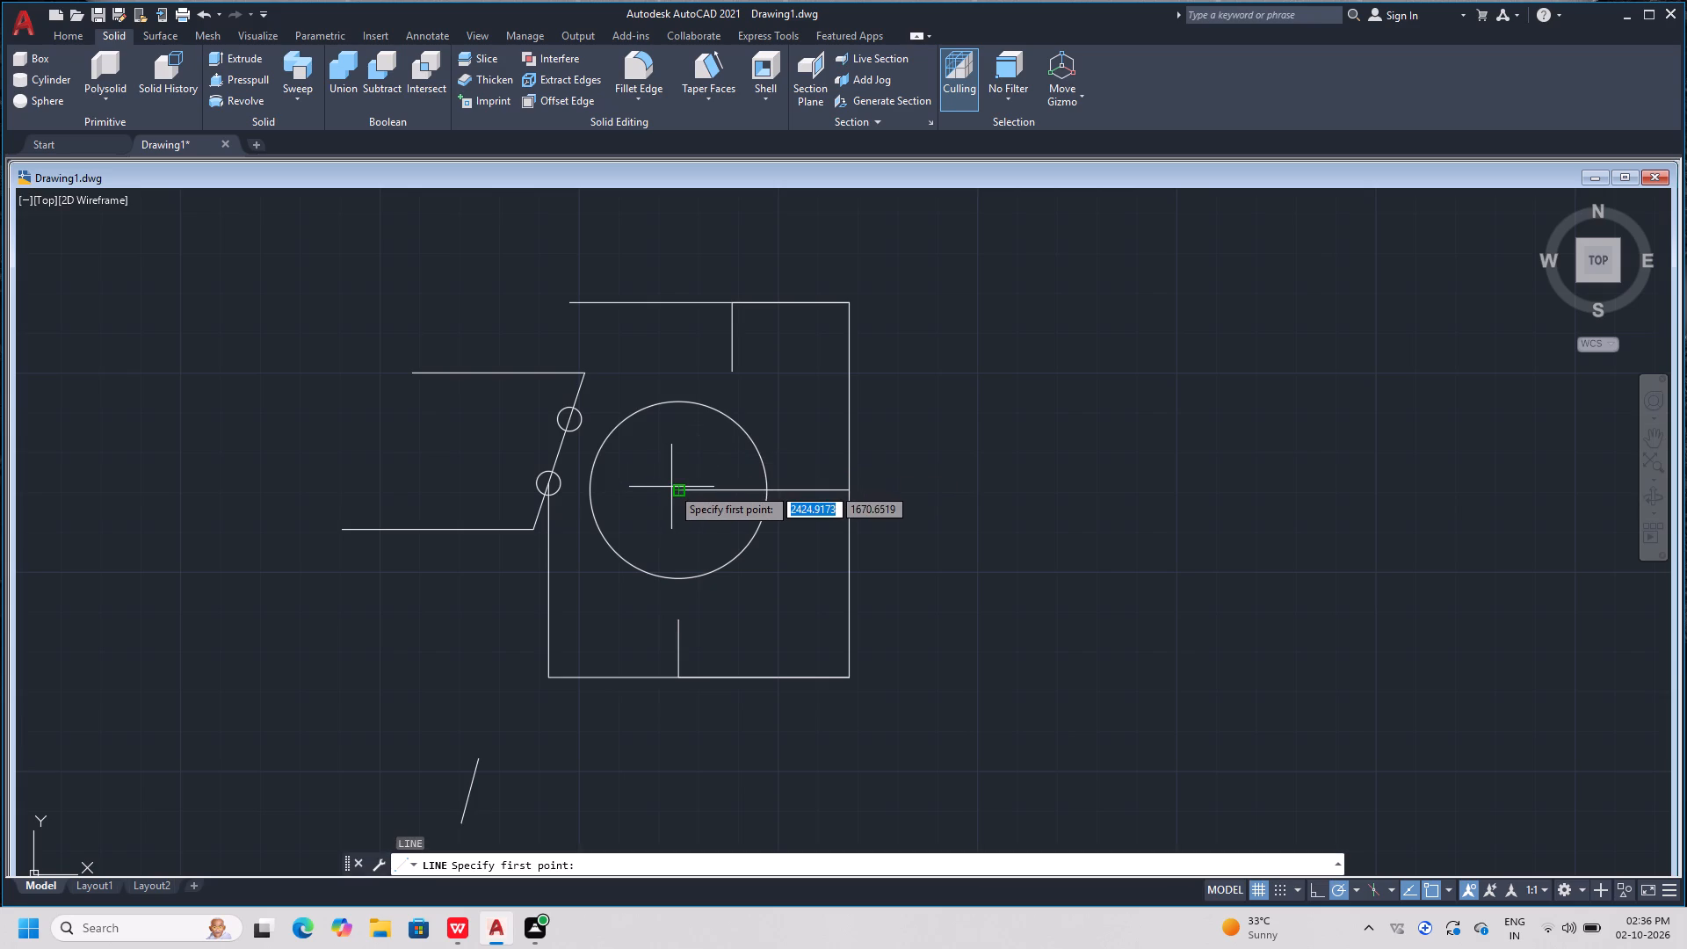
left_click(680, 491)
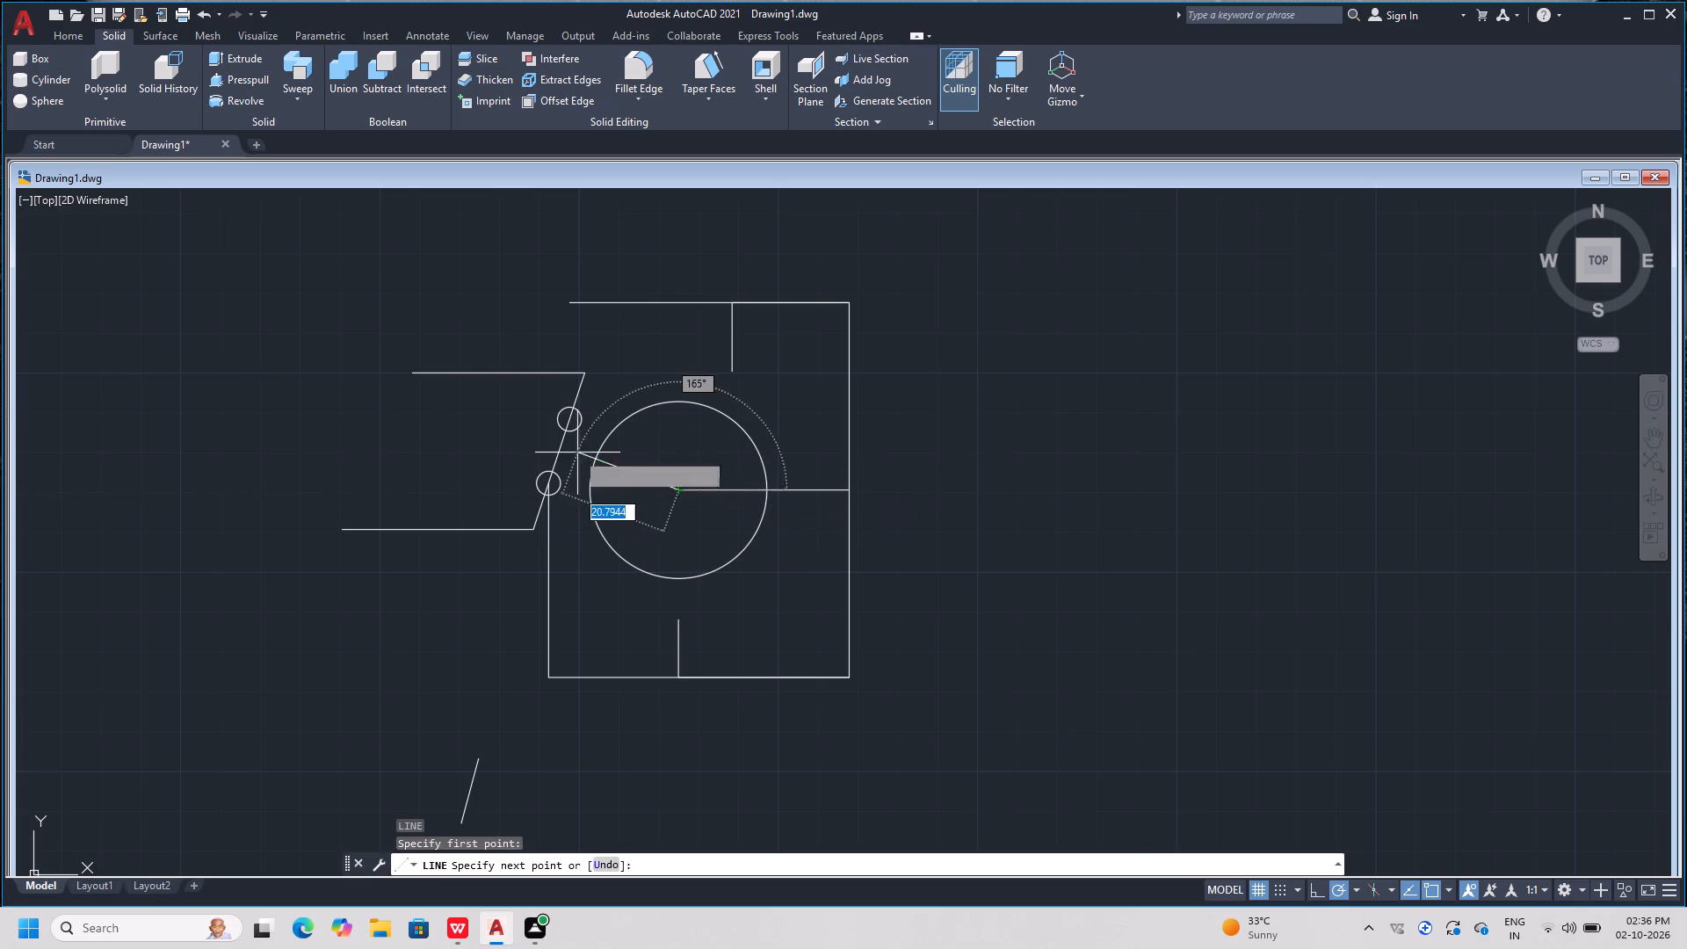
left_click(558, 450)
key("space")
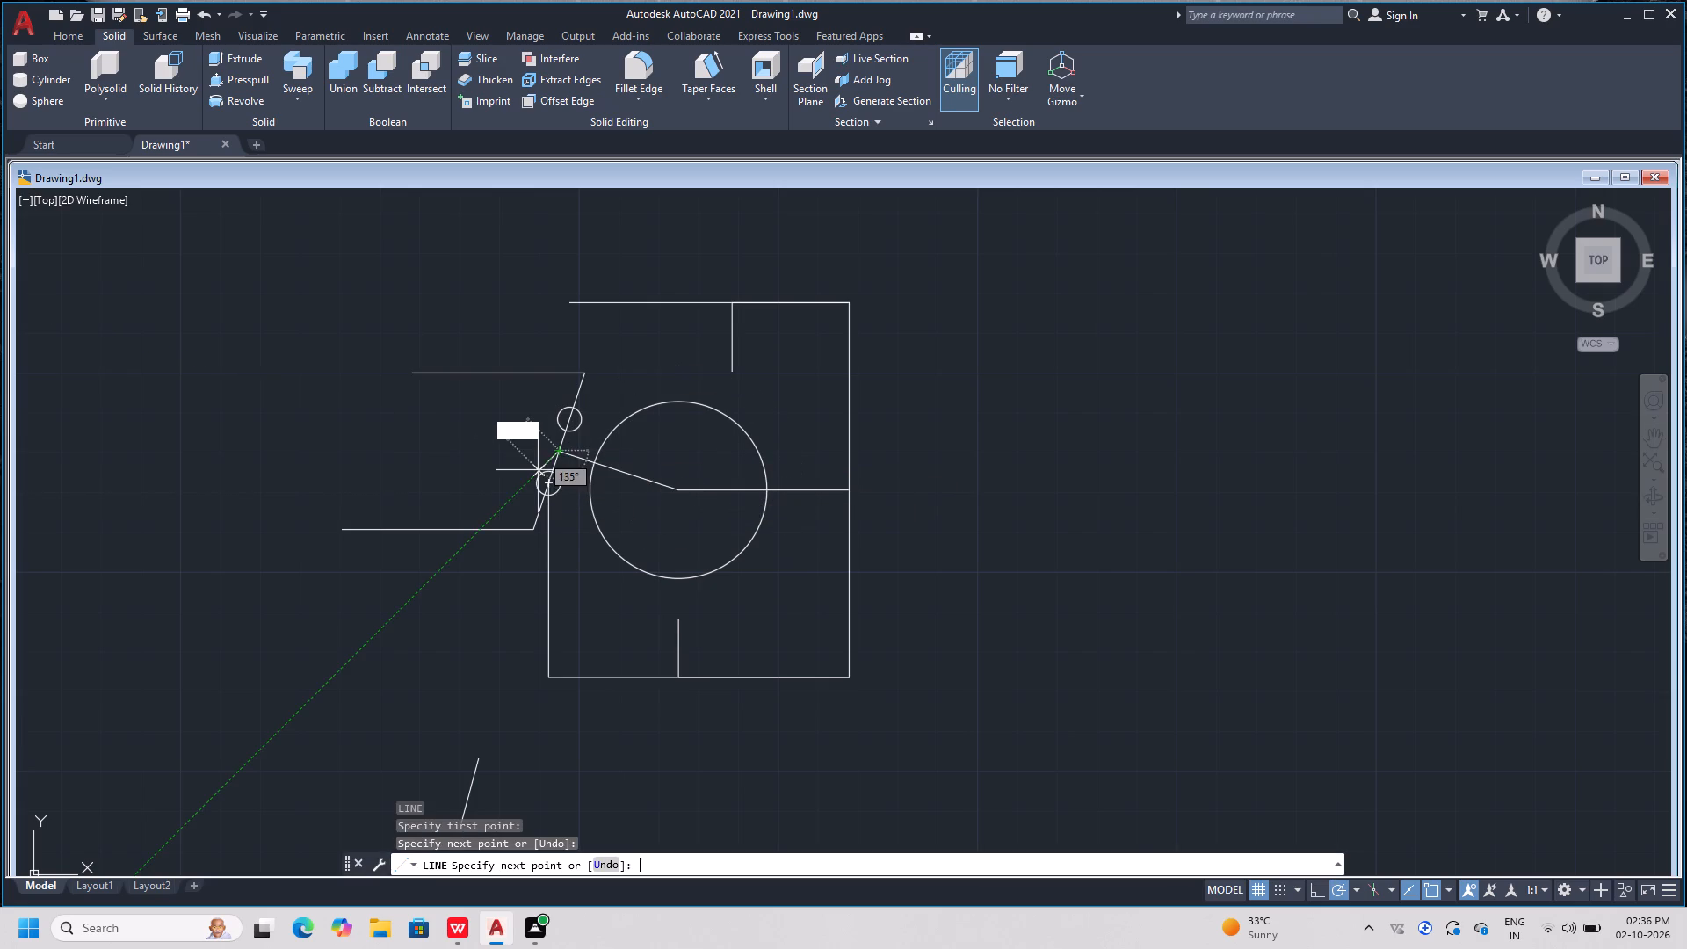
Draw a 10-unit line at 162° outward from the slanted line, continuing the line from the large circle's centre.
key("space")
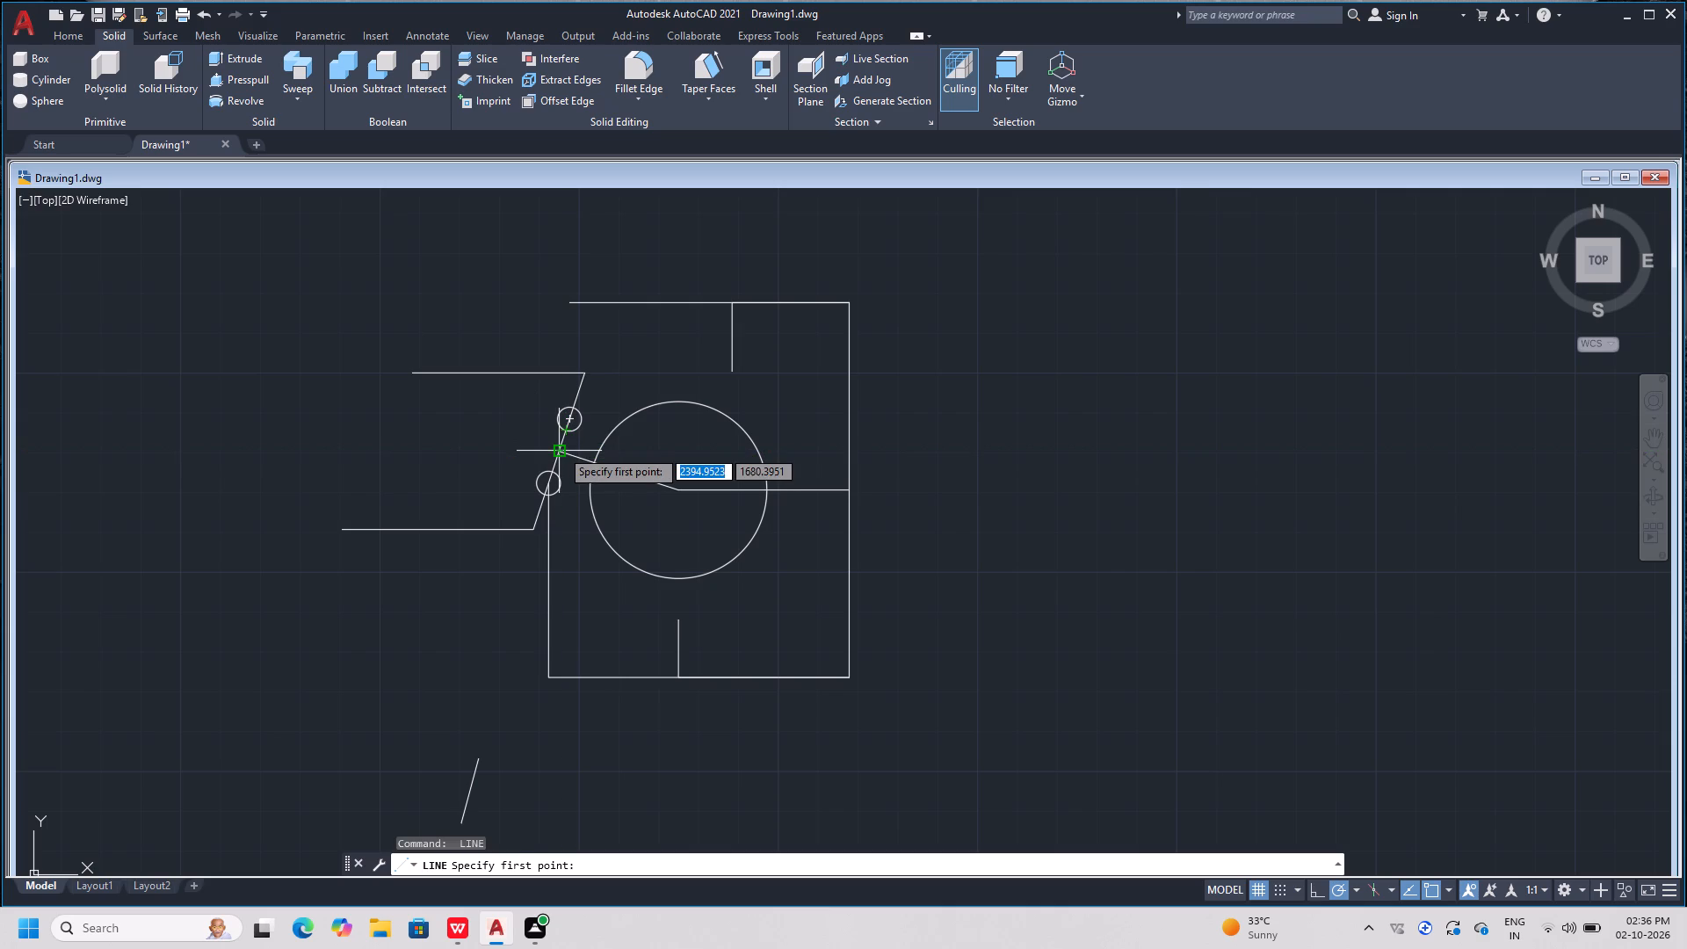
left_click(561, 449)
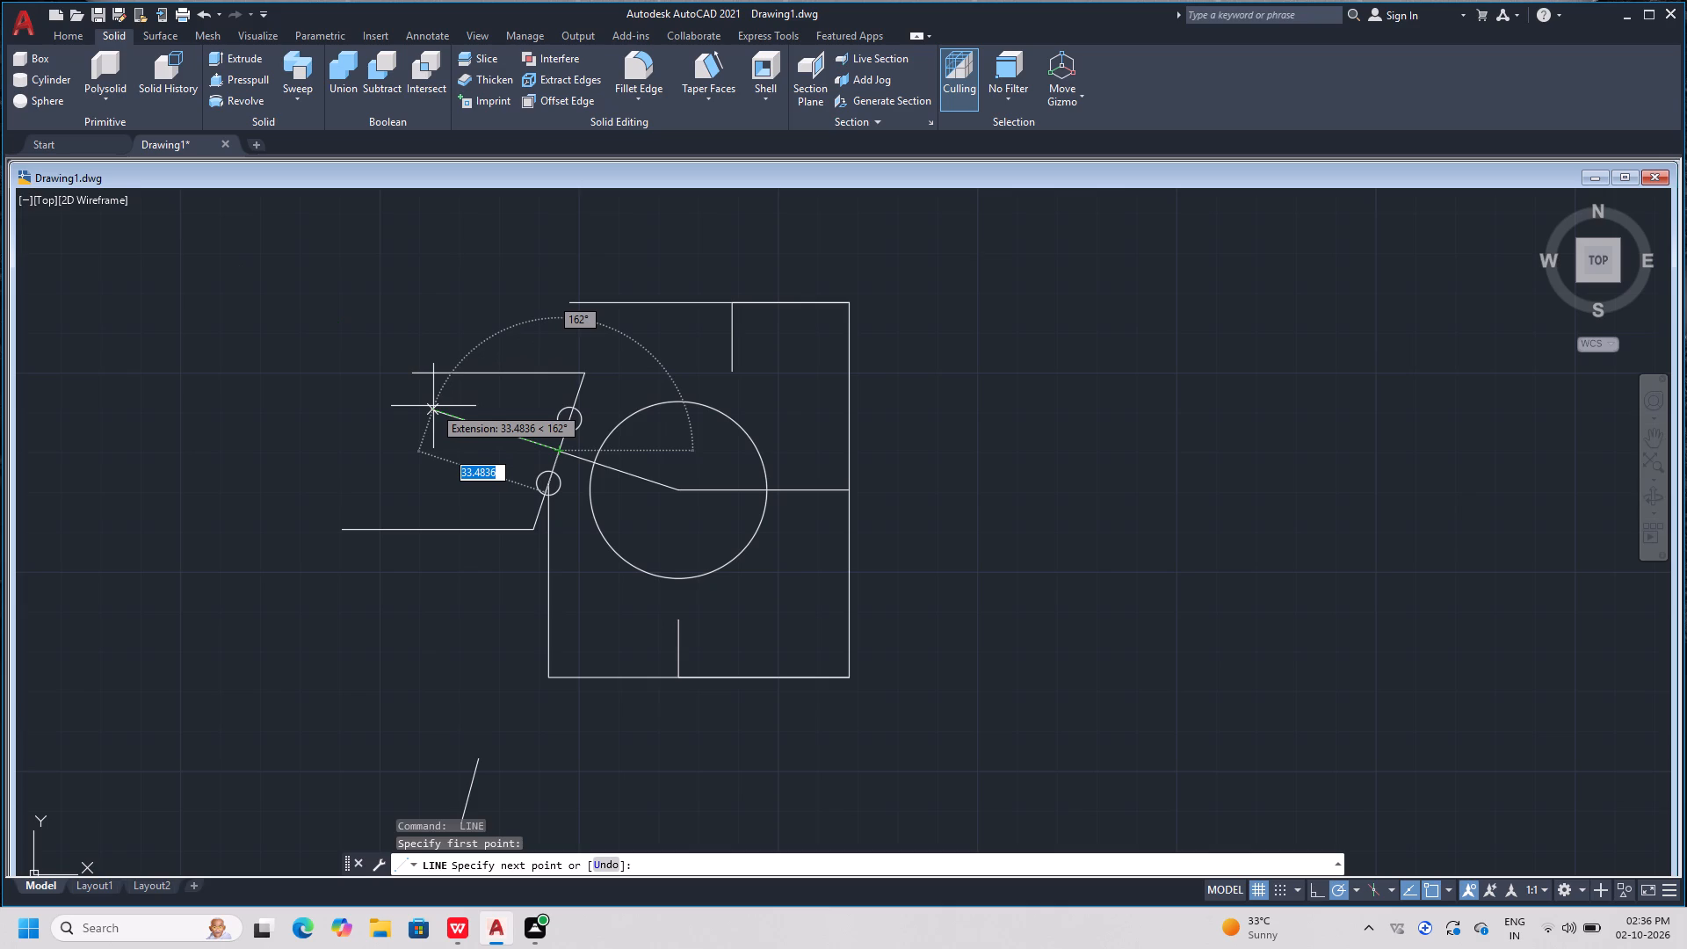
type("10")
key("Return")
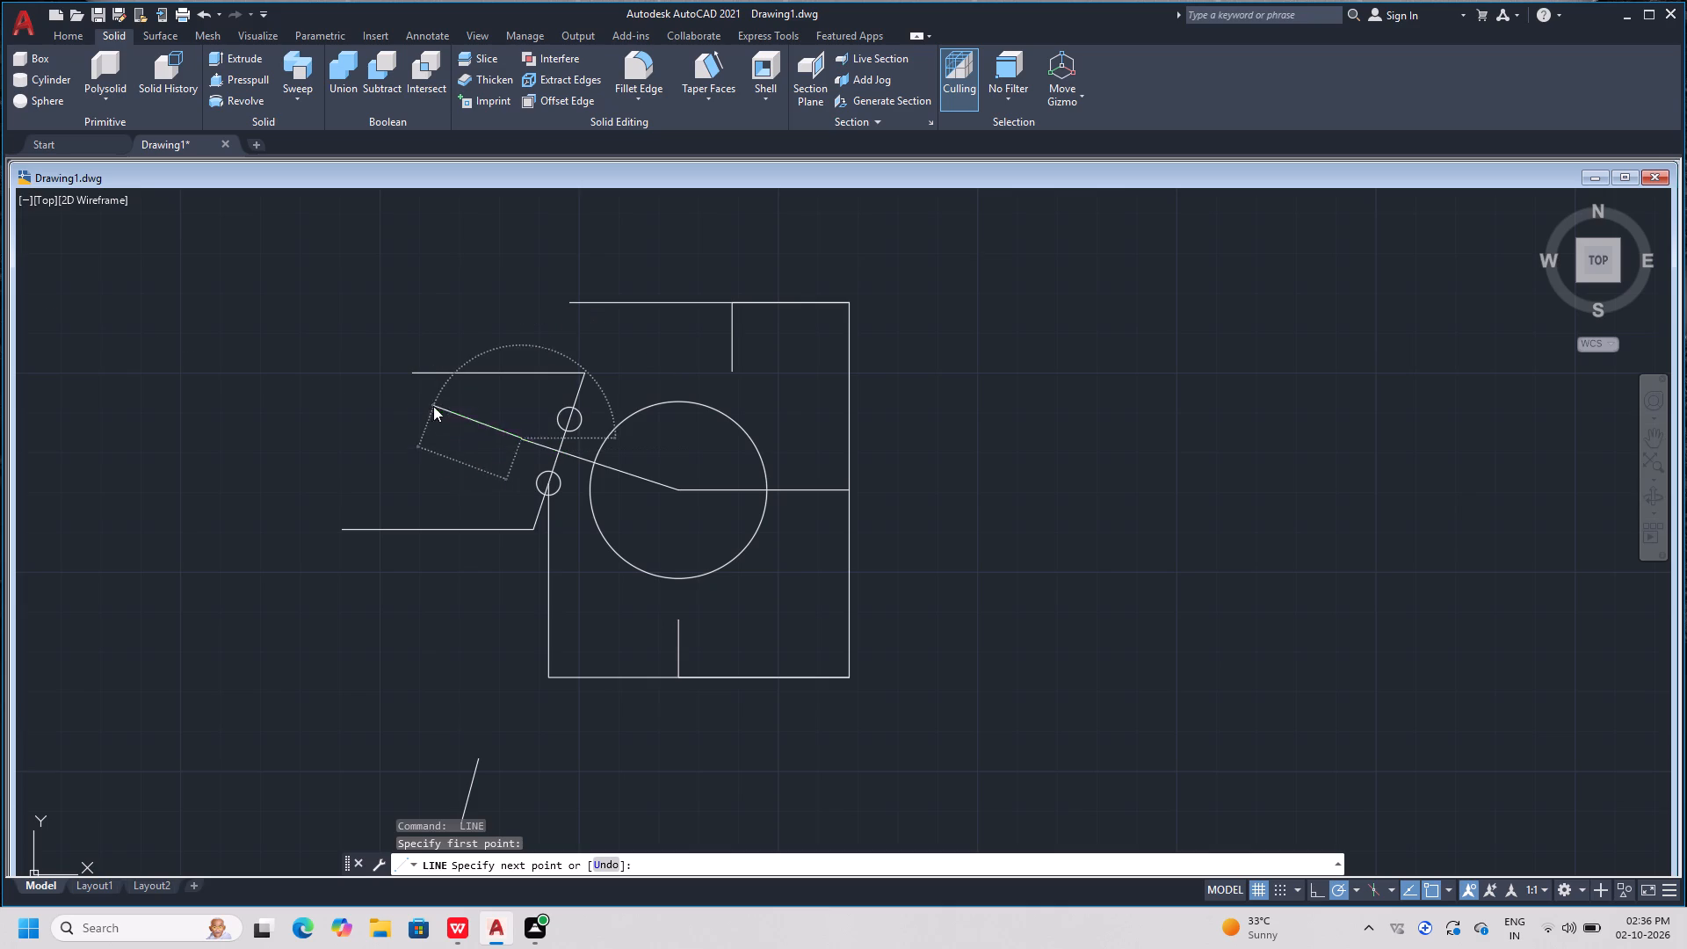
key("space")
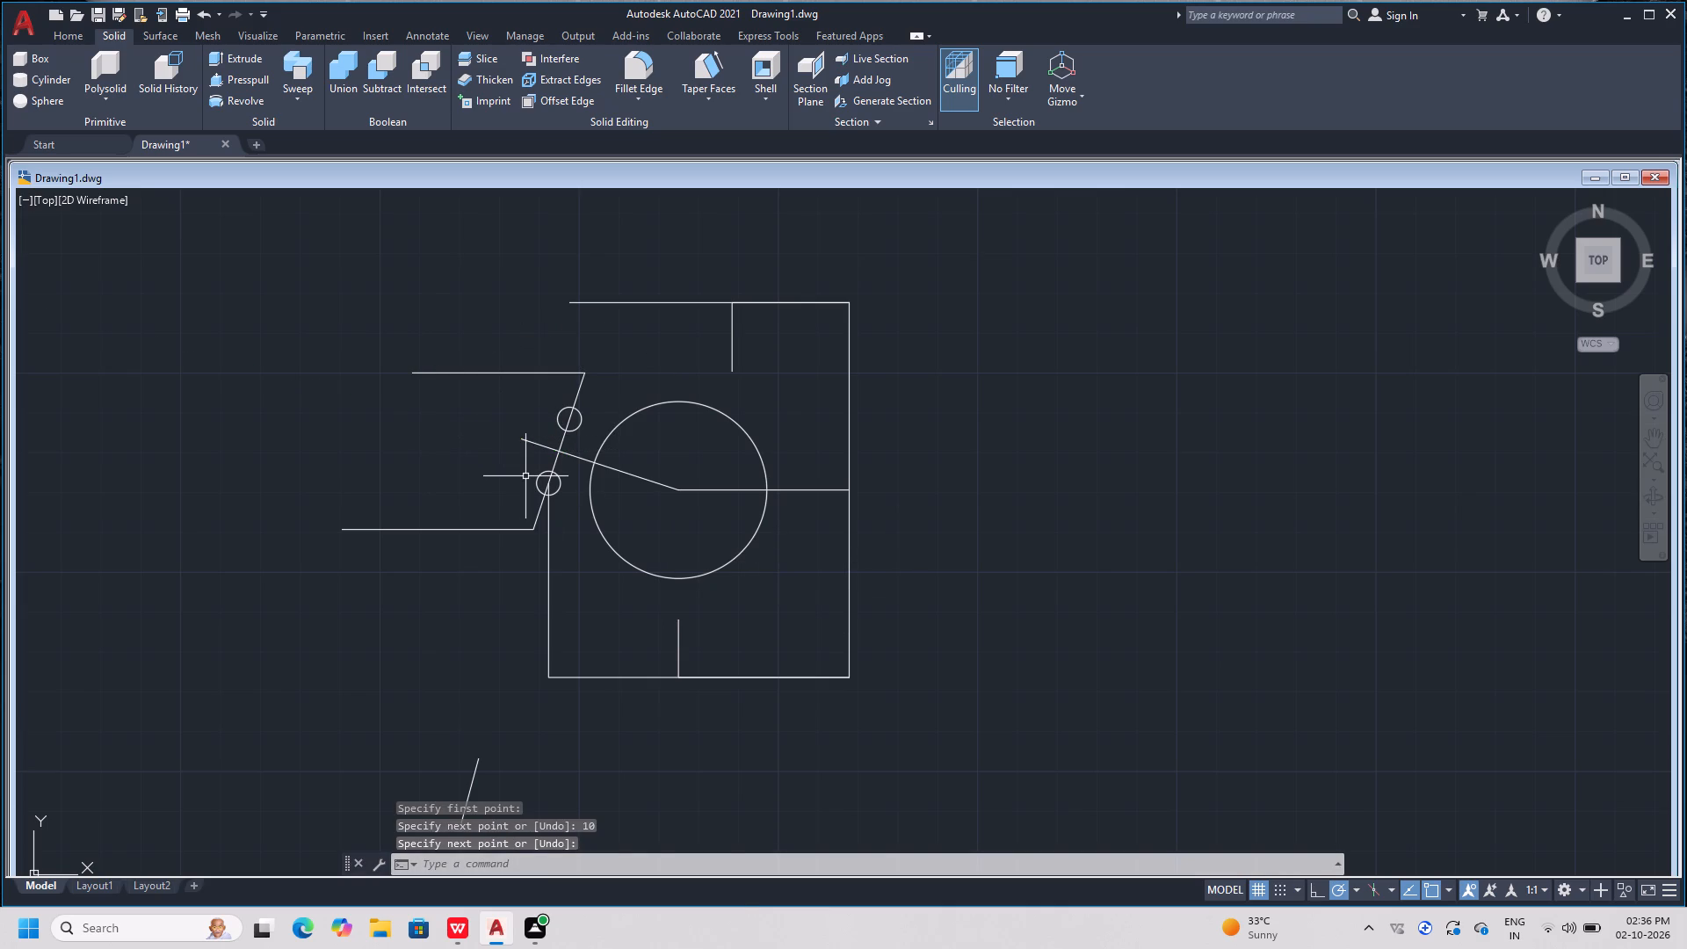
key("Escape")
key("Escape")
key("Escape")
key("Escape")
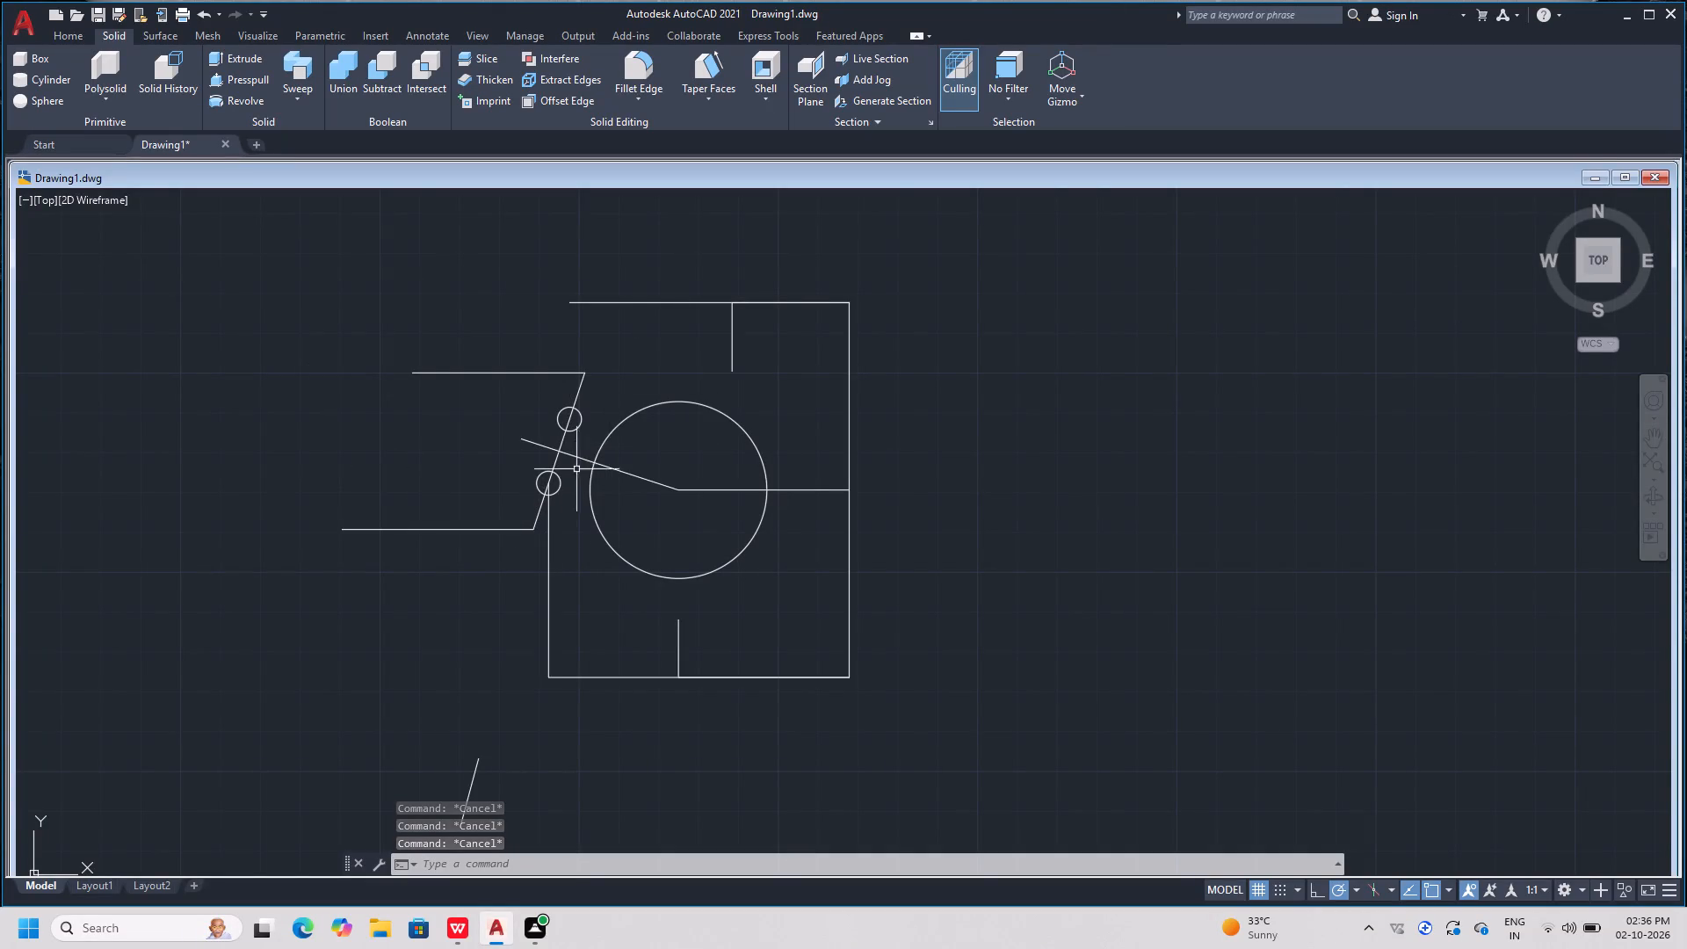
key("Escape")
key("Escape")
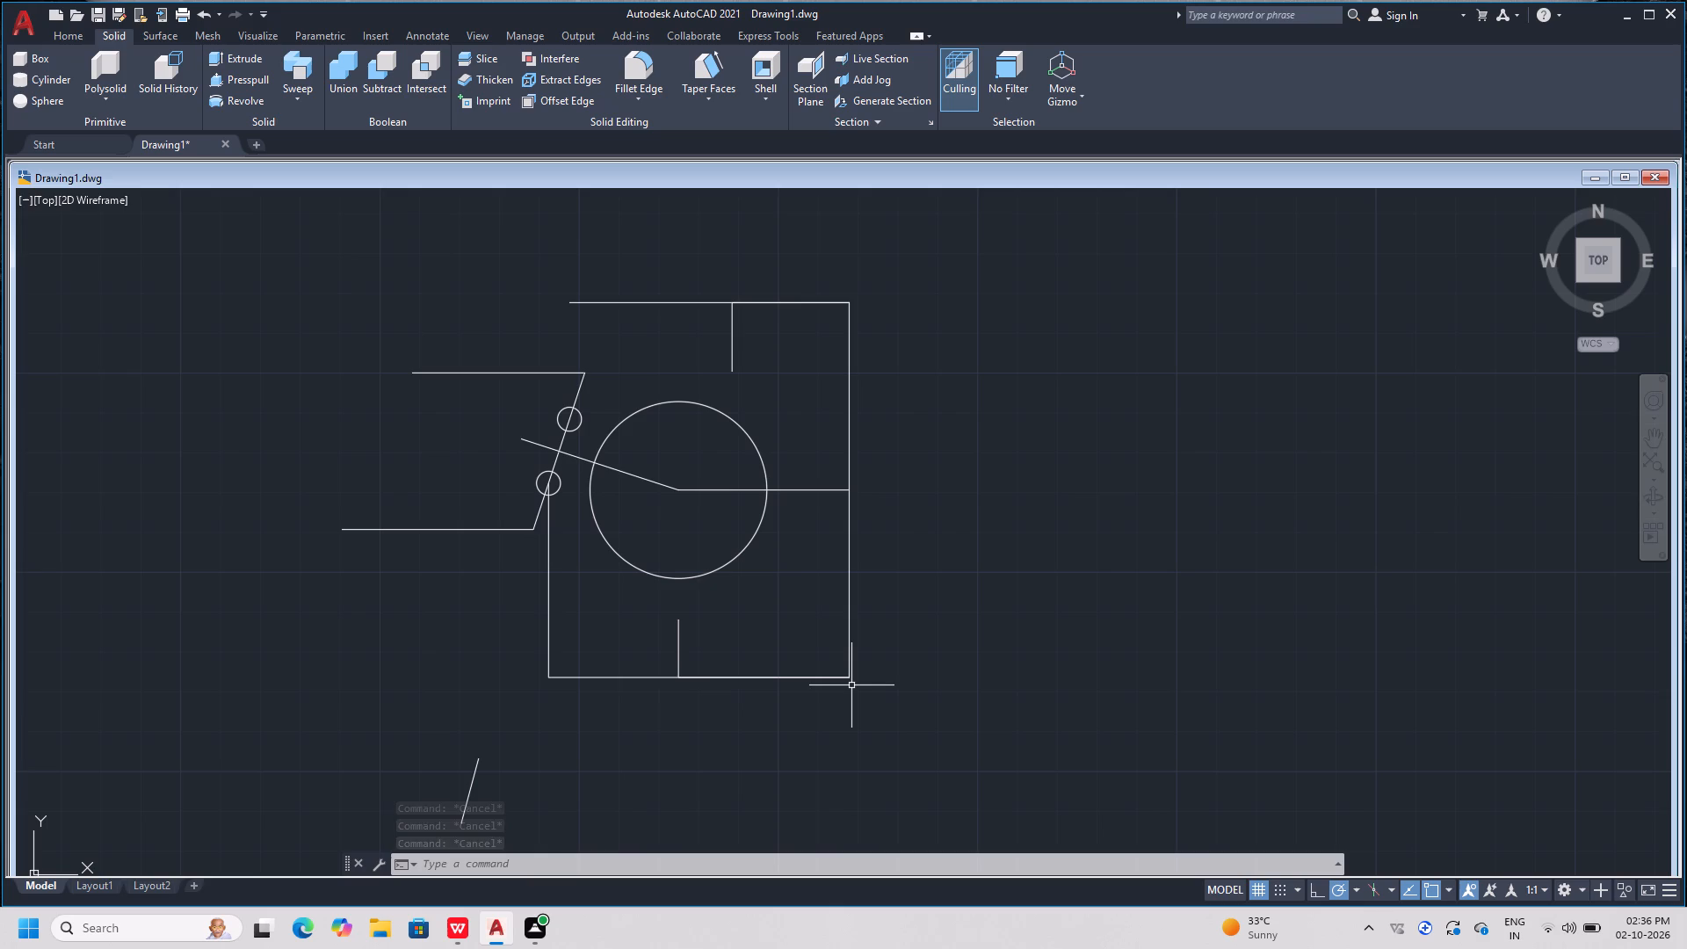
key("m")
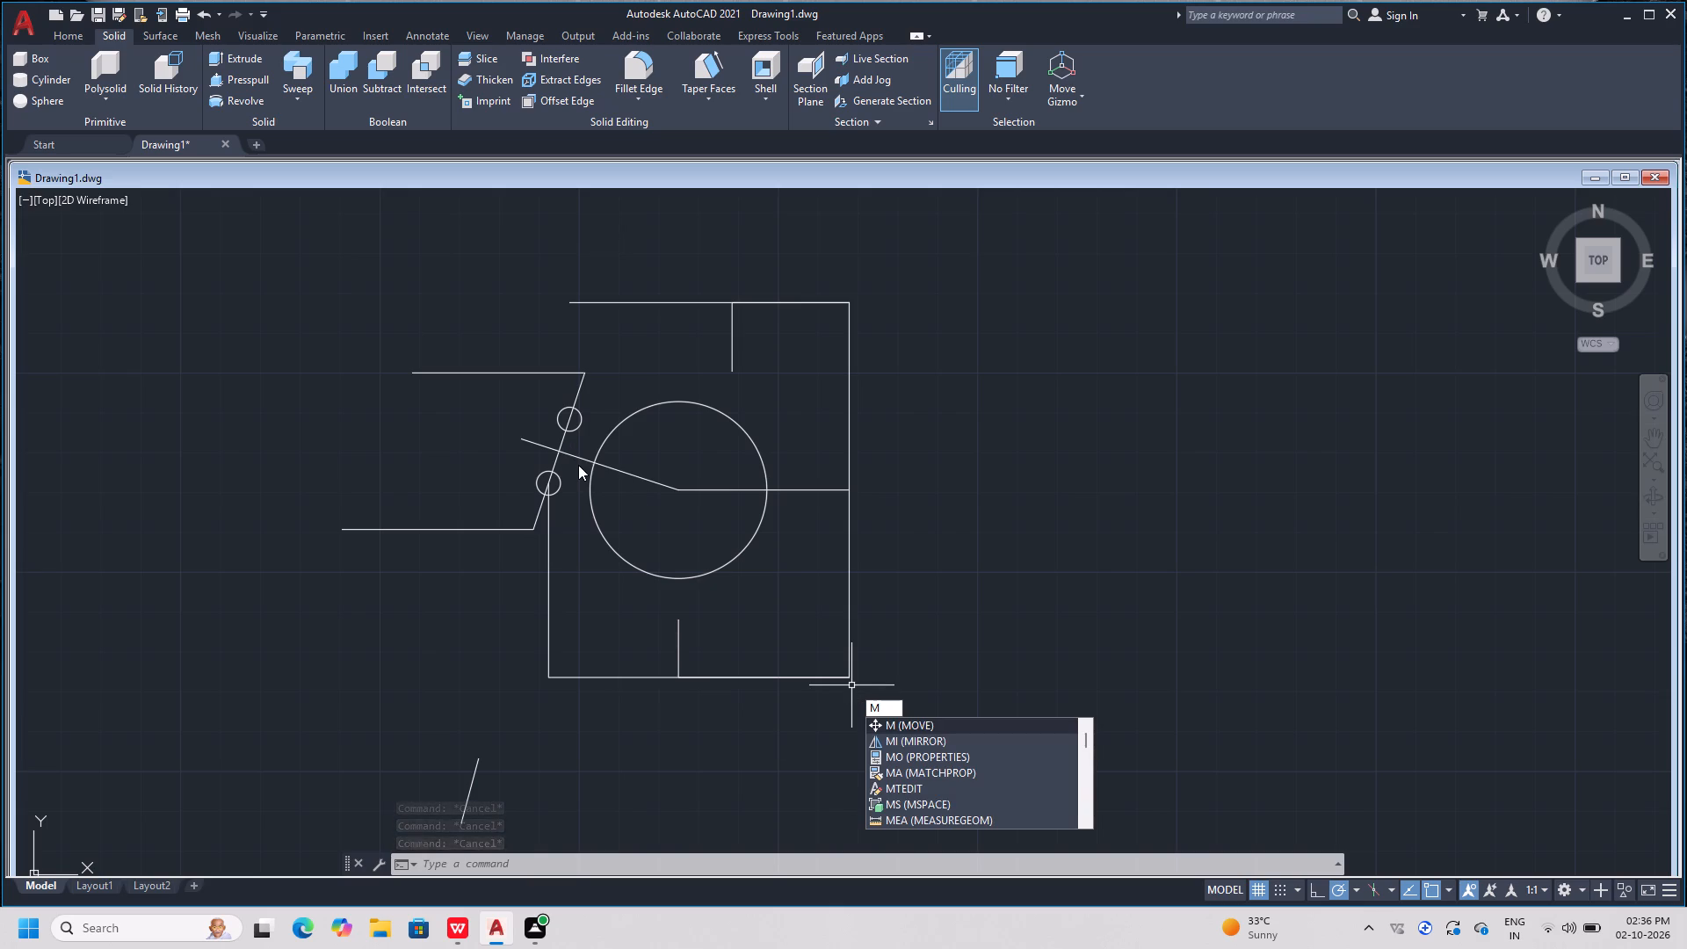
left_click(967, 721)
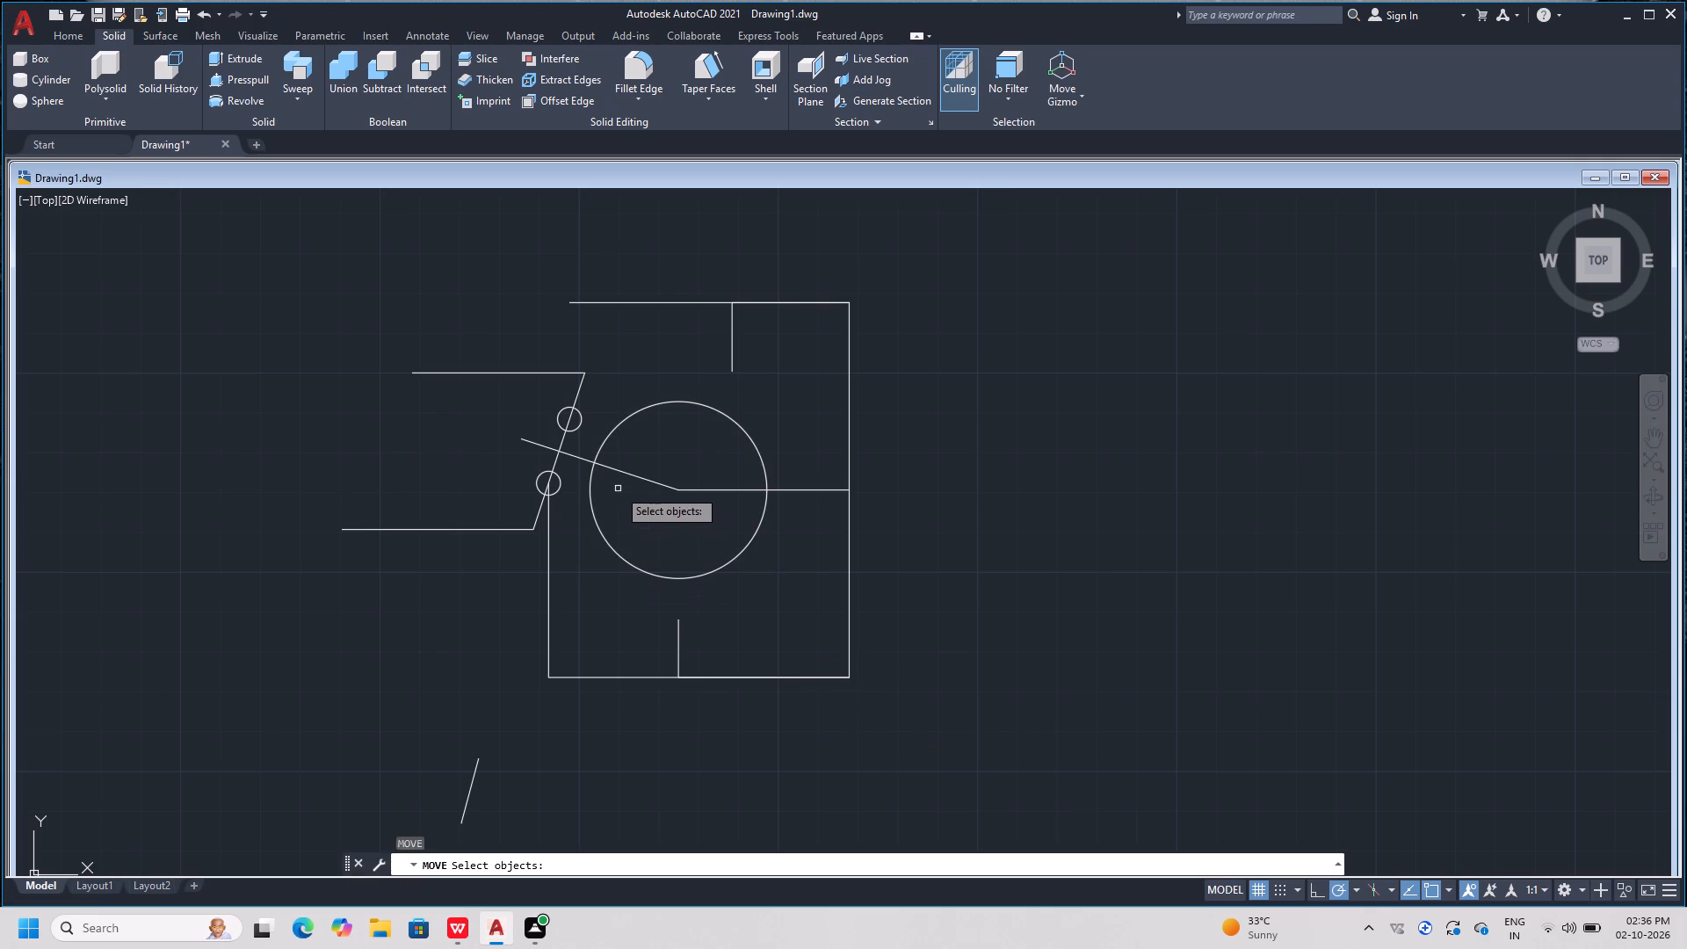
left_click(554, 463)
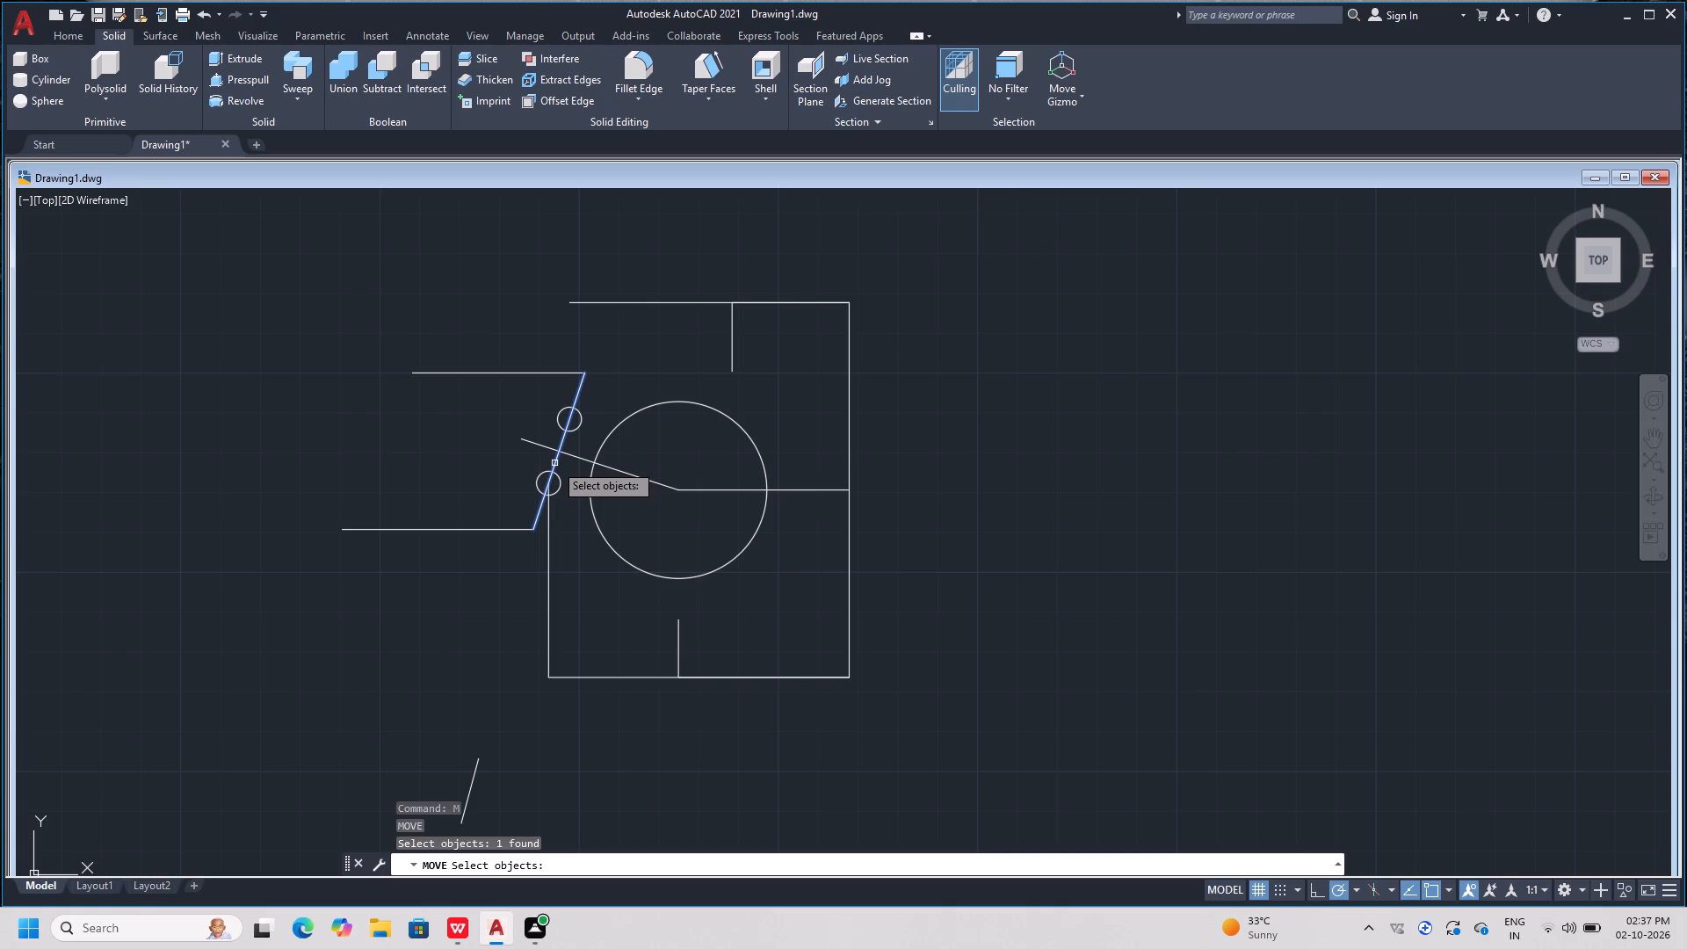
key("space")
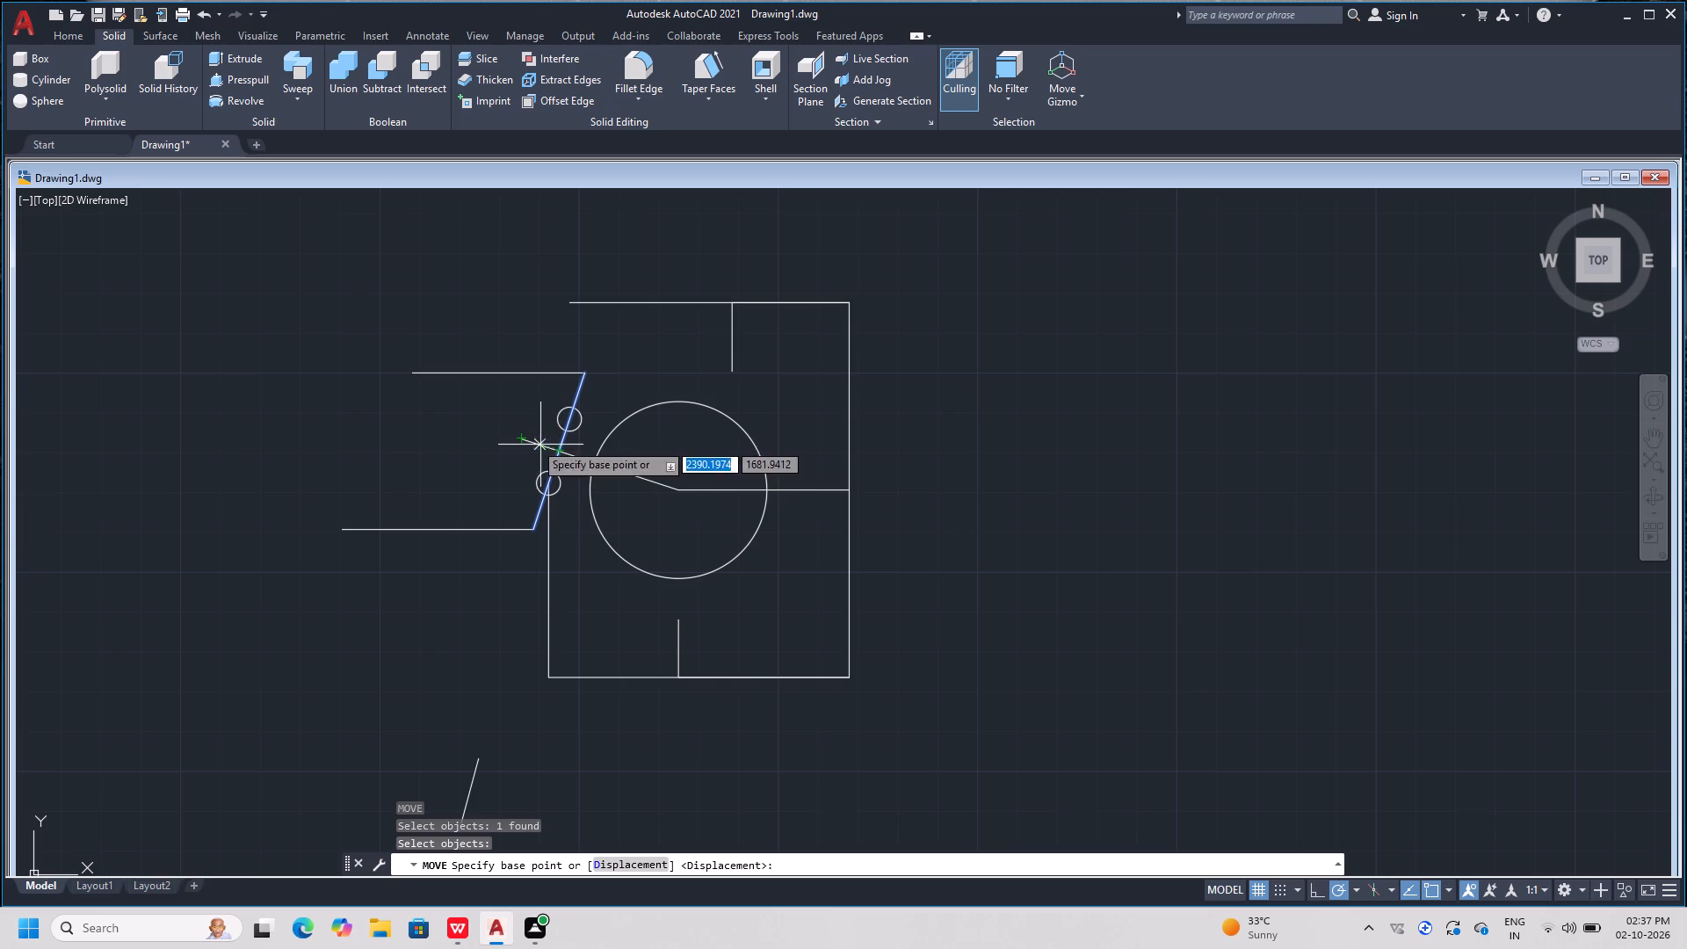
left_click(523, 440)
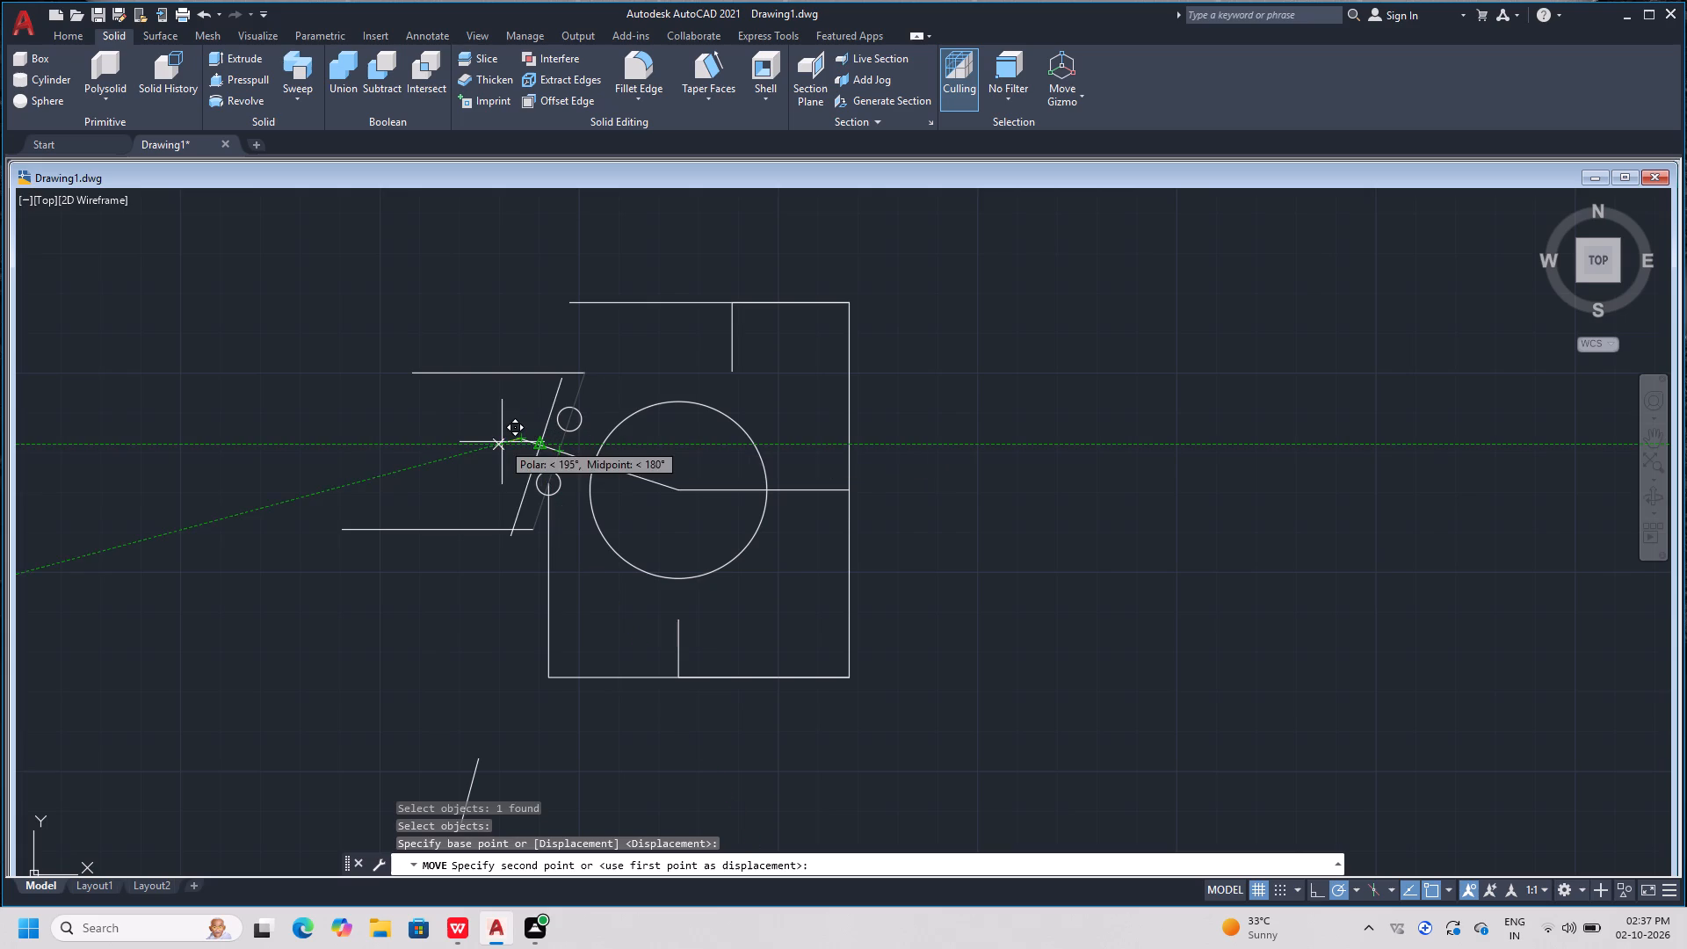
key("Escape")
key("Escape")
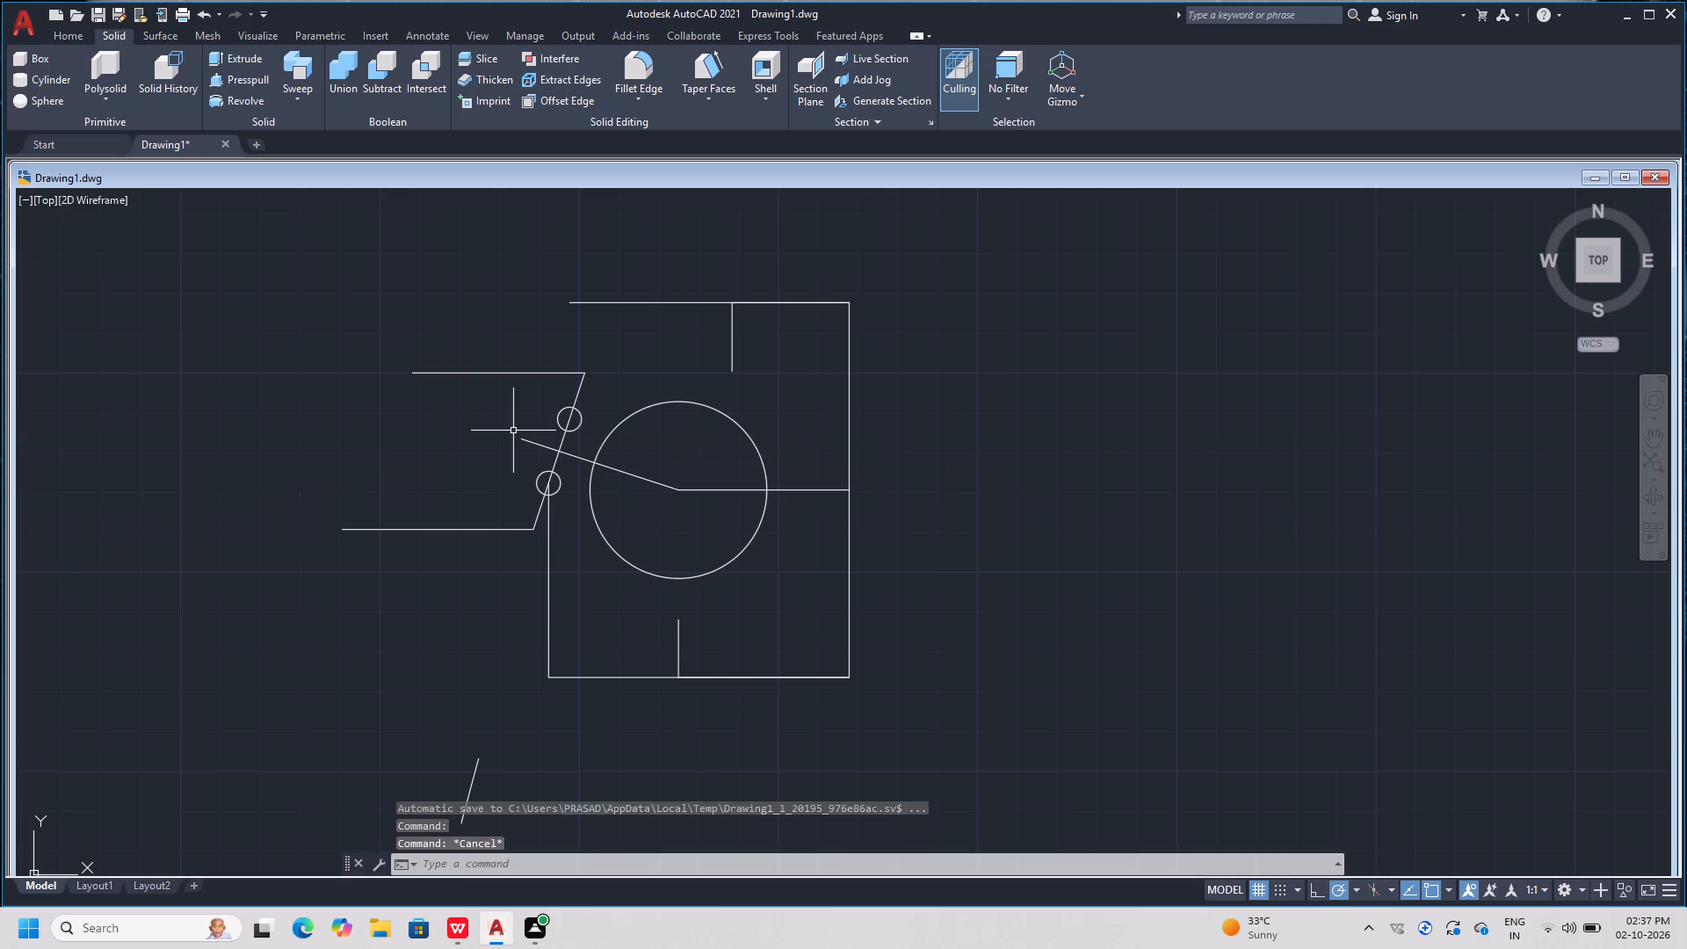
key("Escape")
Move the slanted line from its crossing with the 162° line to the outer end of the 10-unit line.
key("m")
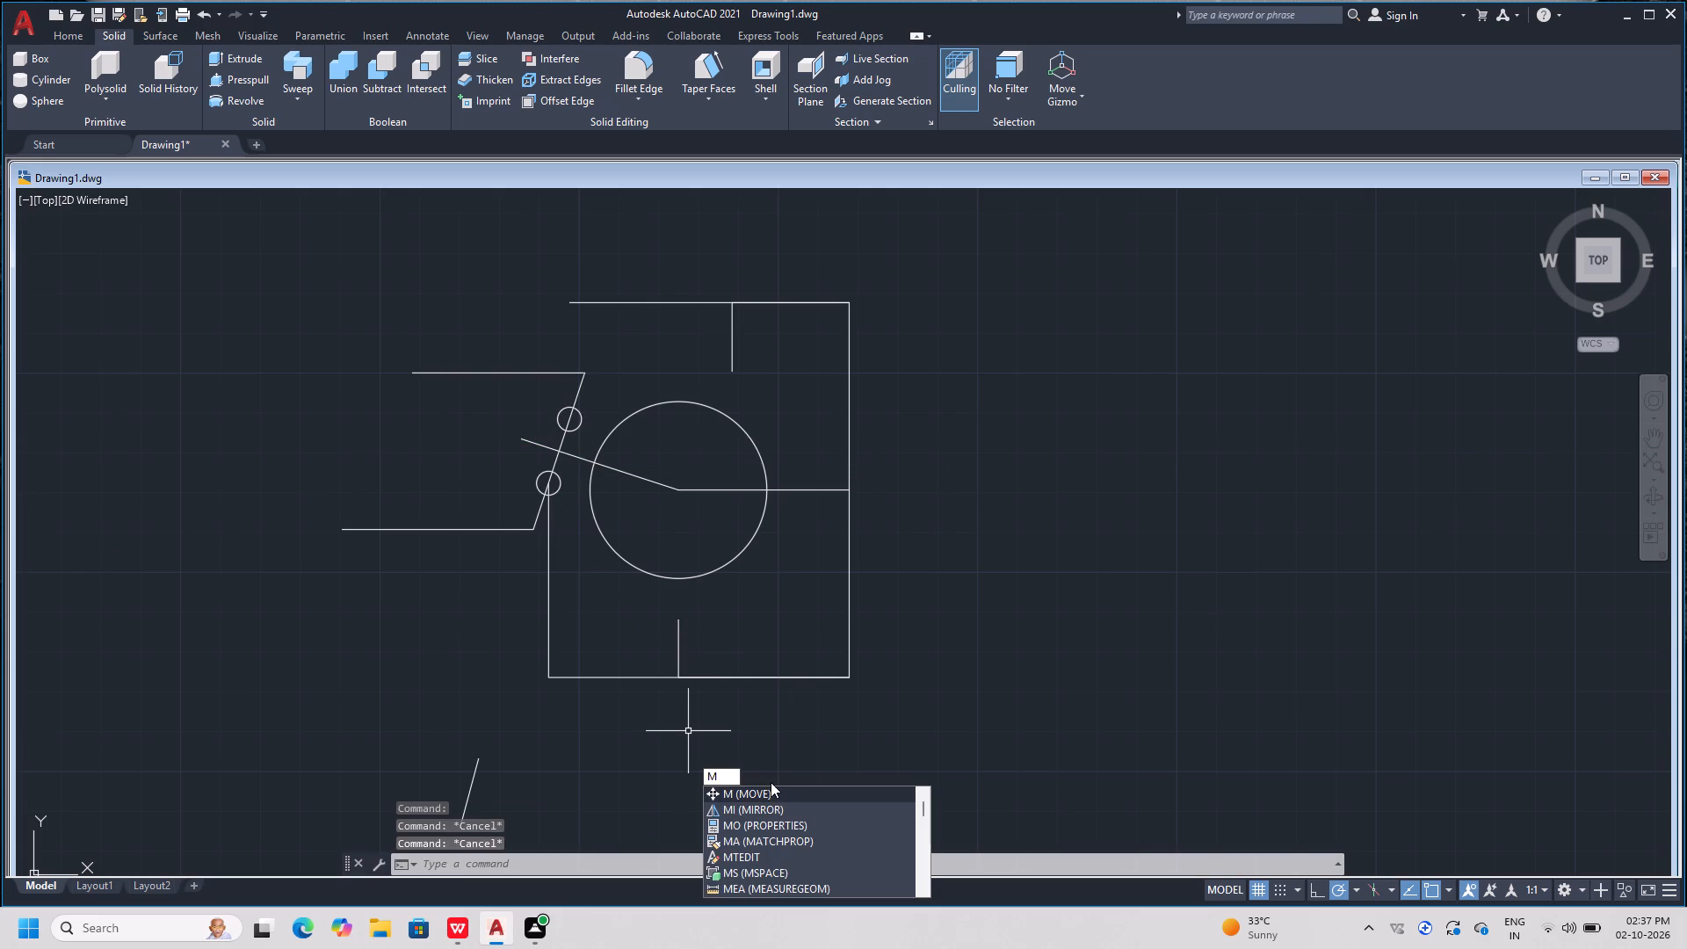
left_click(771, 790)
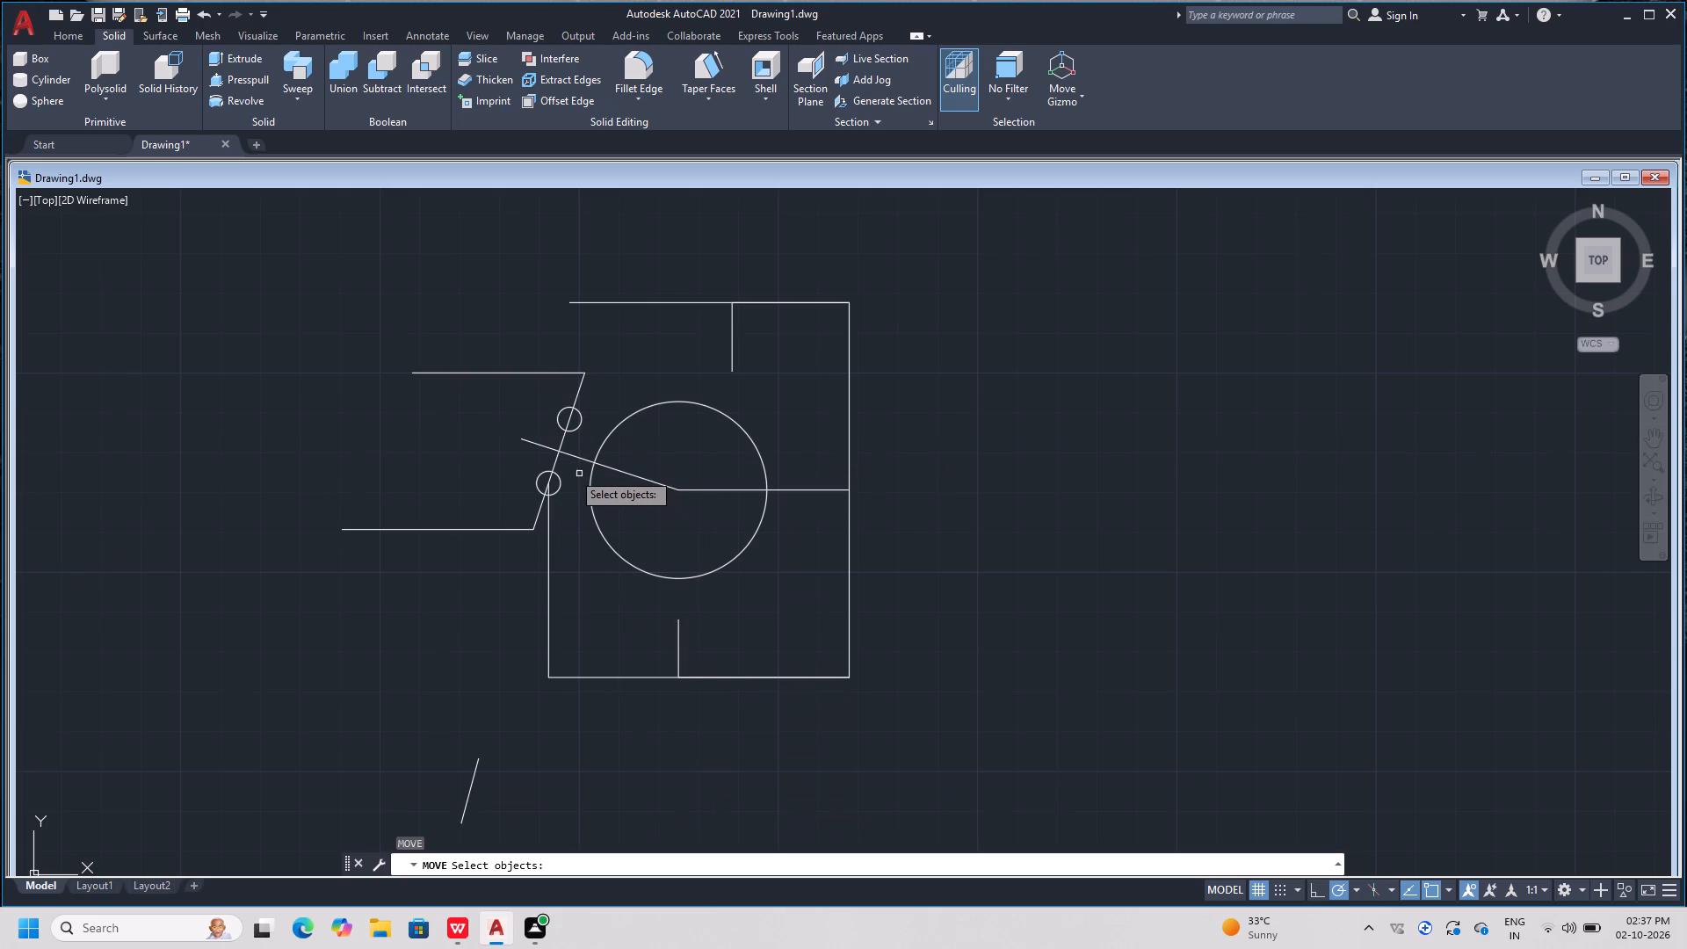
left_click(555, 465)
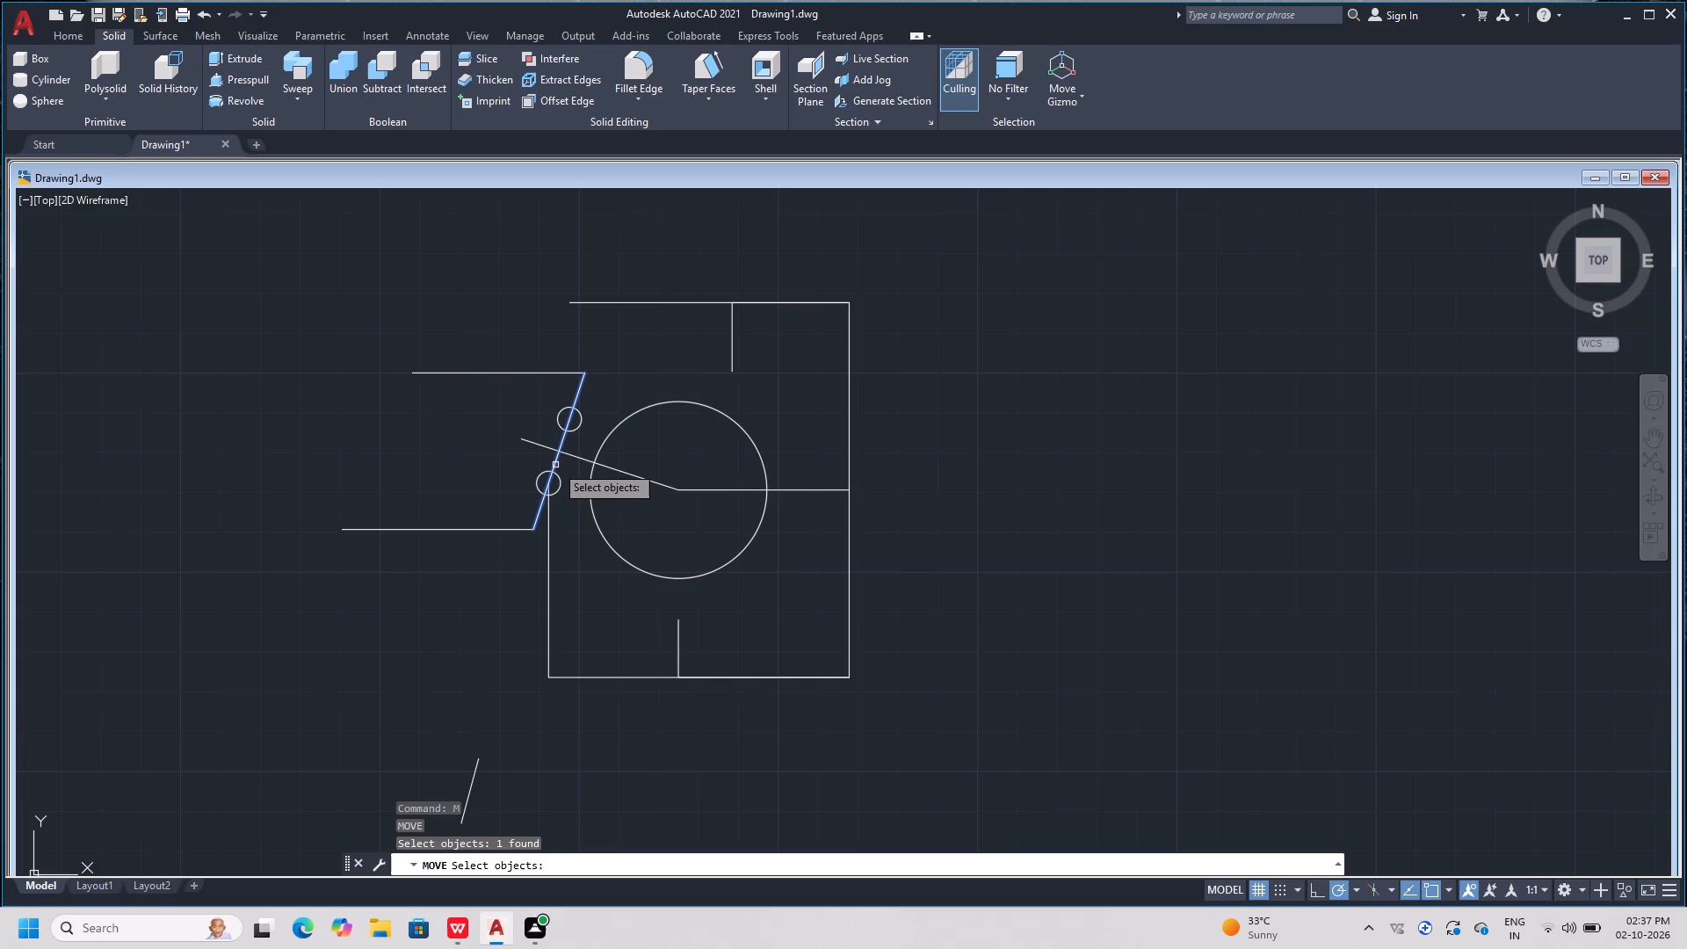
key("space")
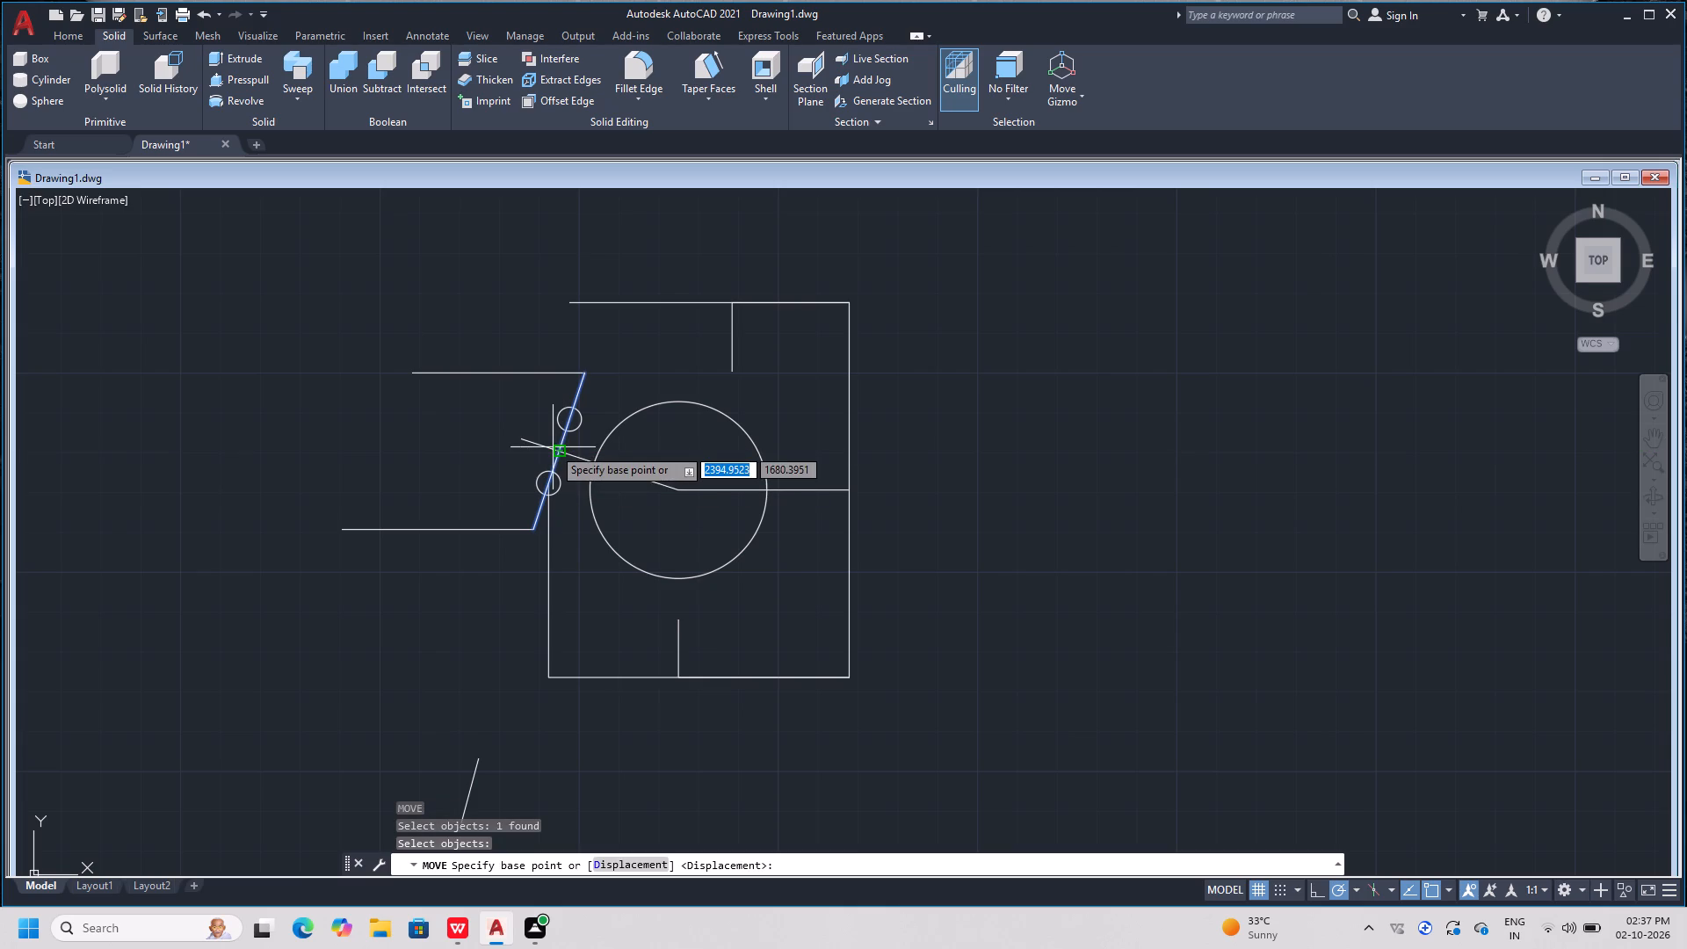
left_click(561, 451)
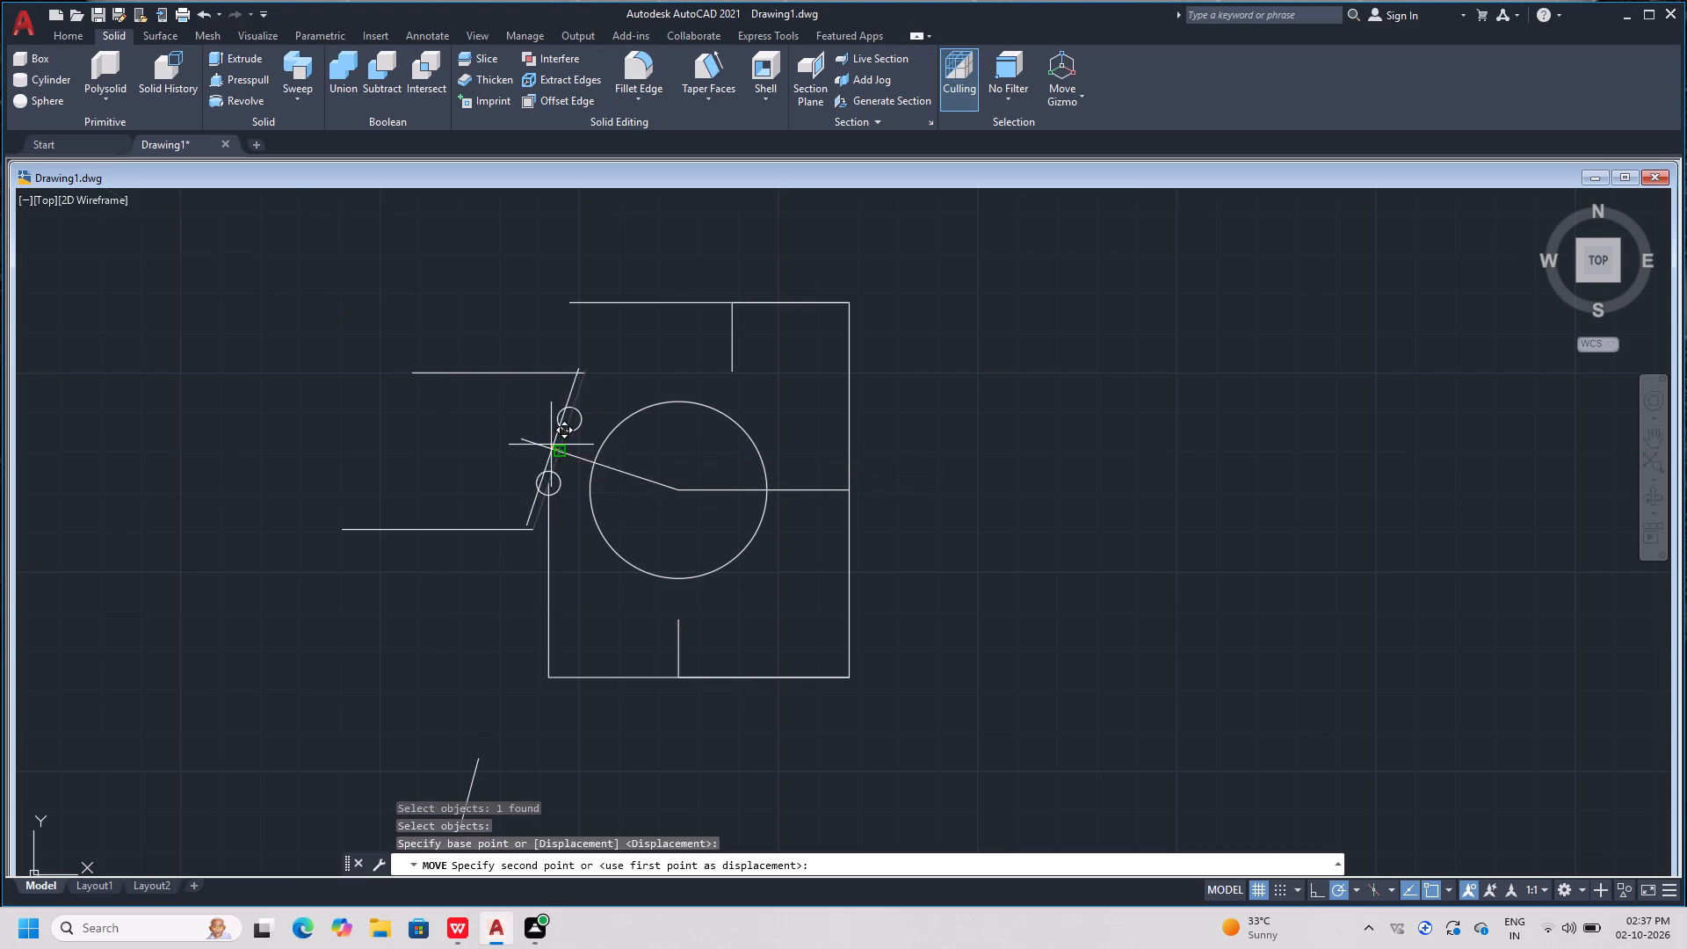
left_click(517, 444)
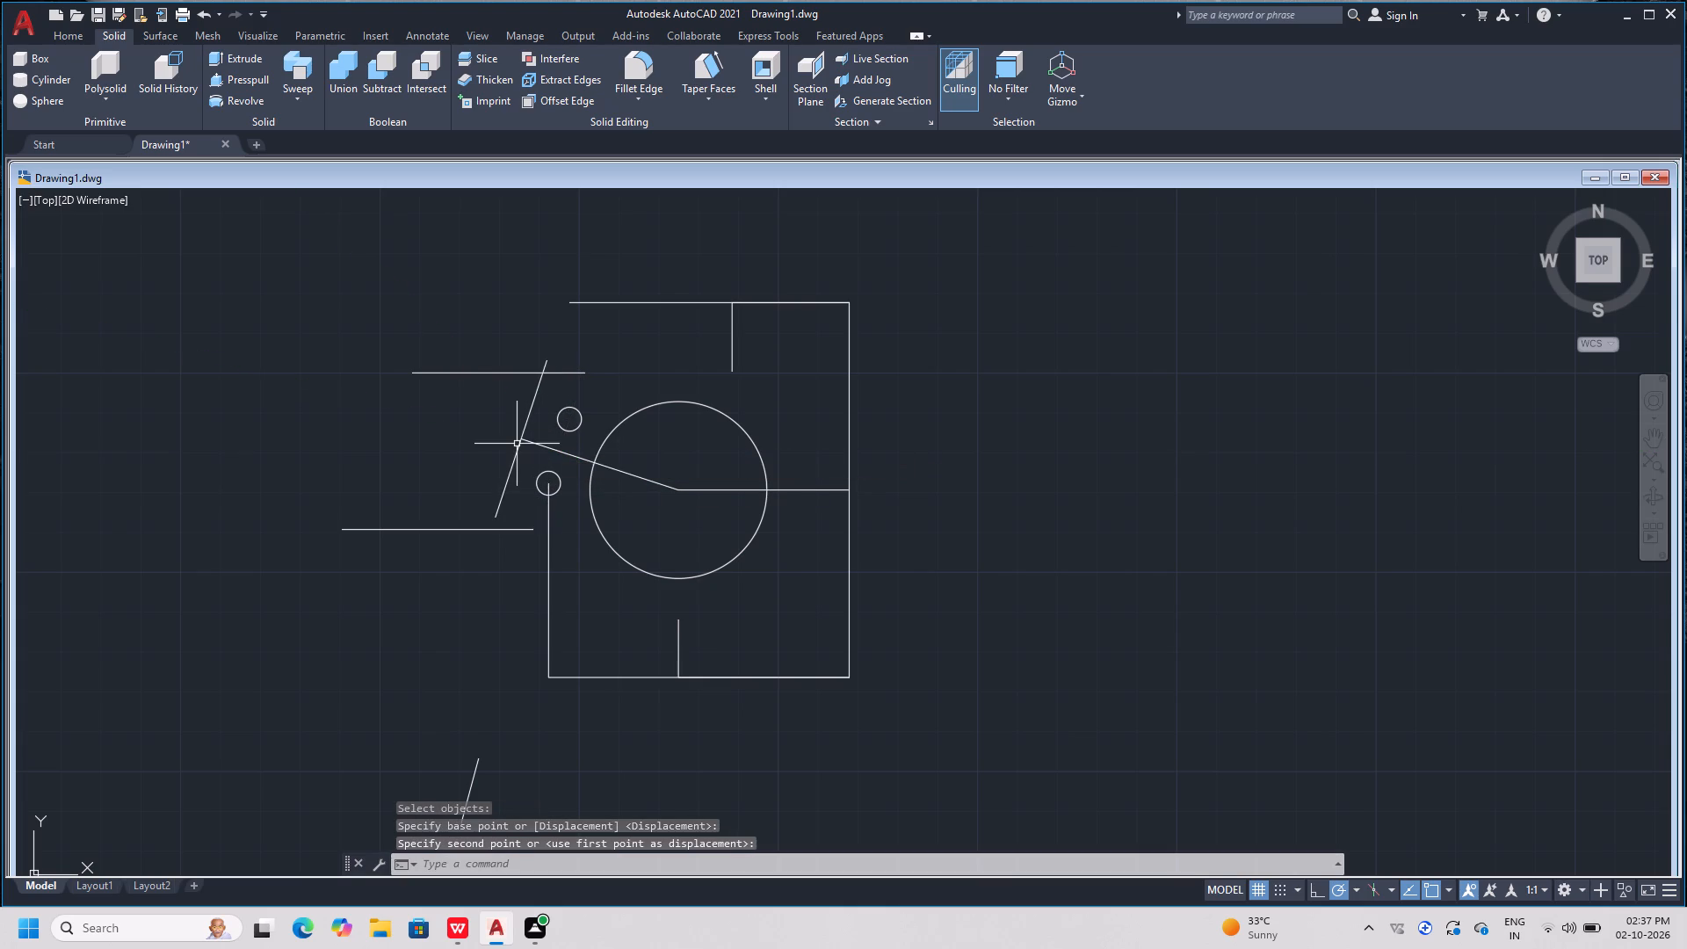
key("space")
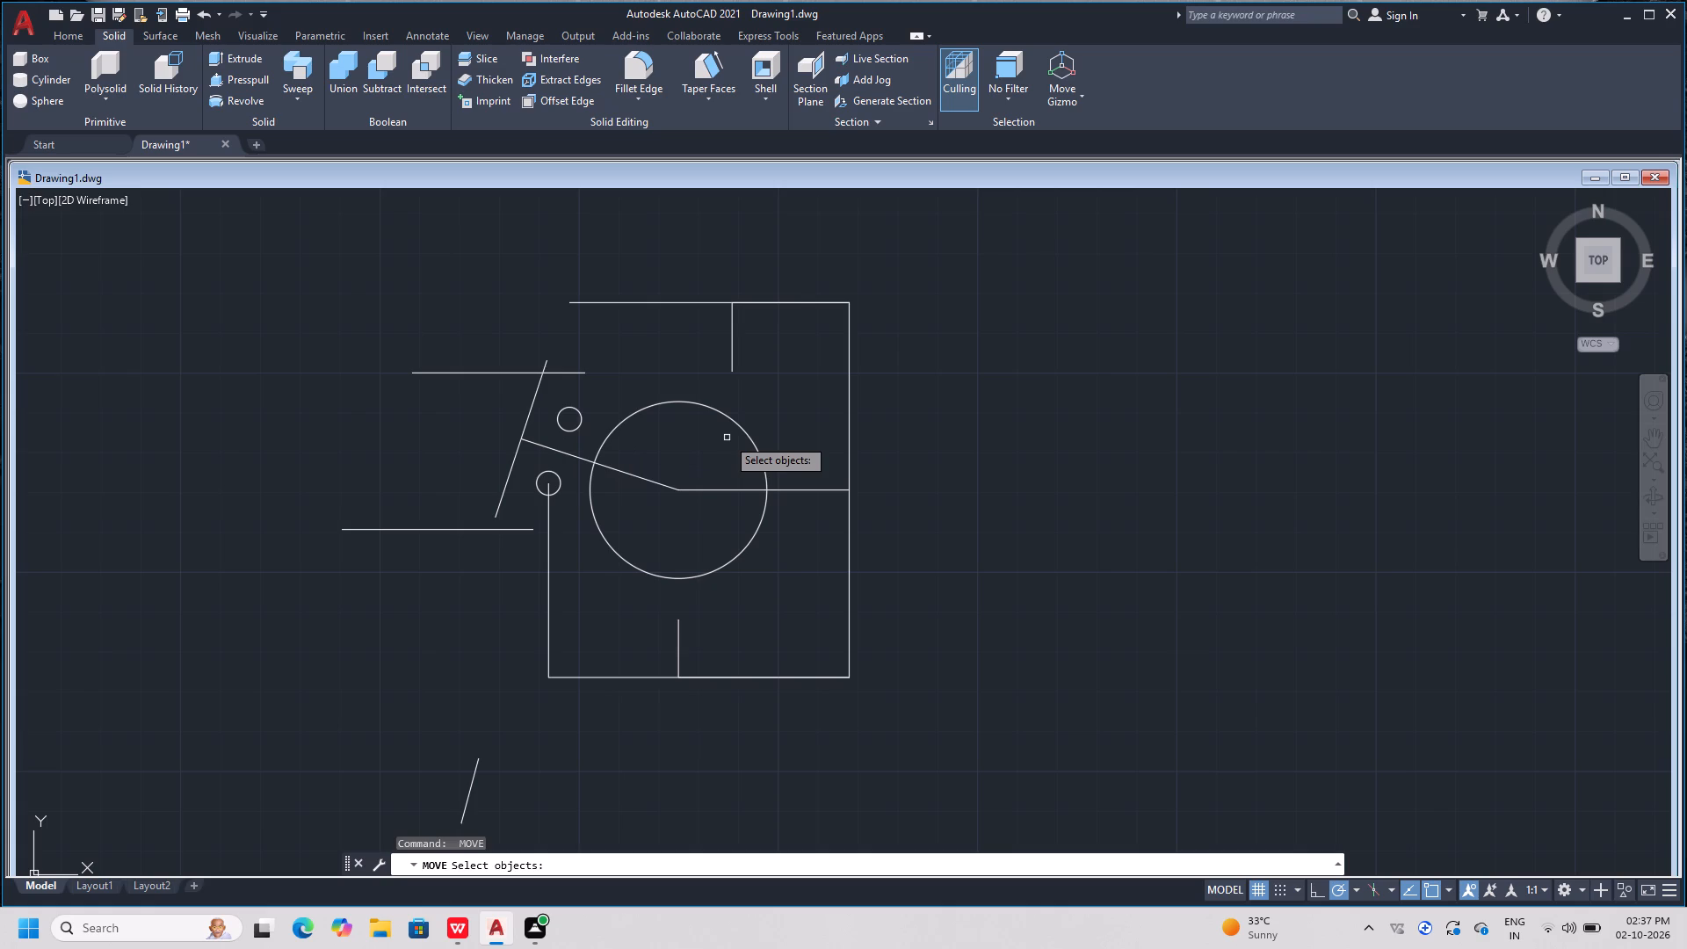
key("Escape")
key("Escape")
key("Escape")
key("Escape")
Draw a slanted line through both small circles, joining the inner ends of the lower and upper horizontal lines.
type("l")
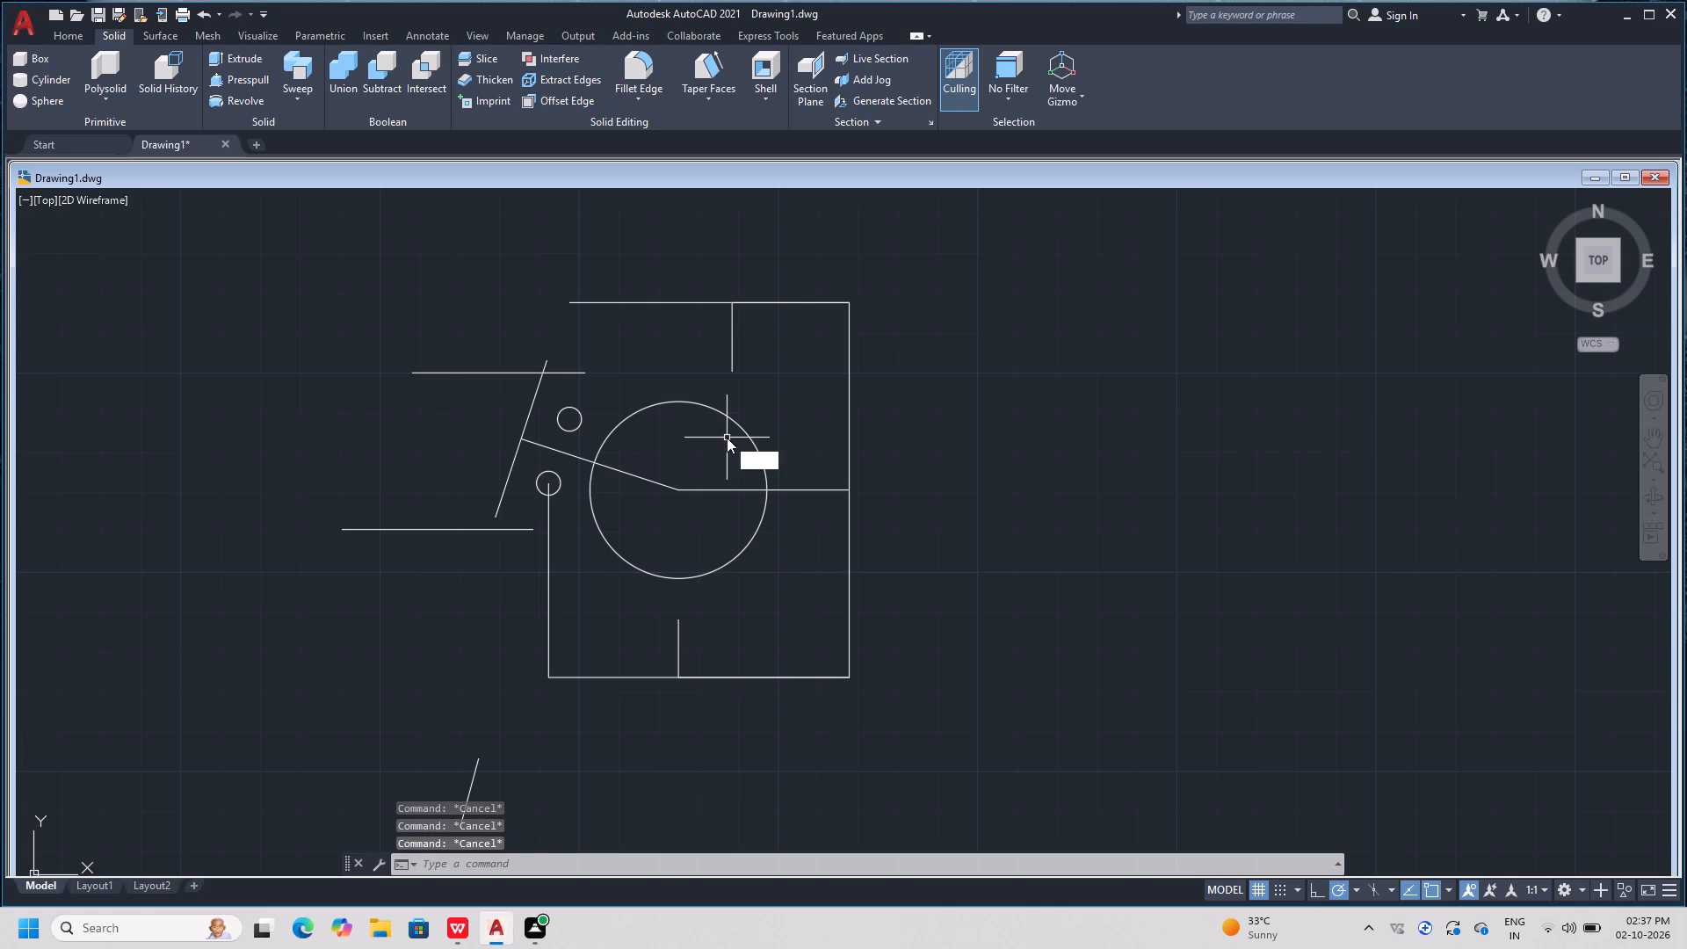
key("space")
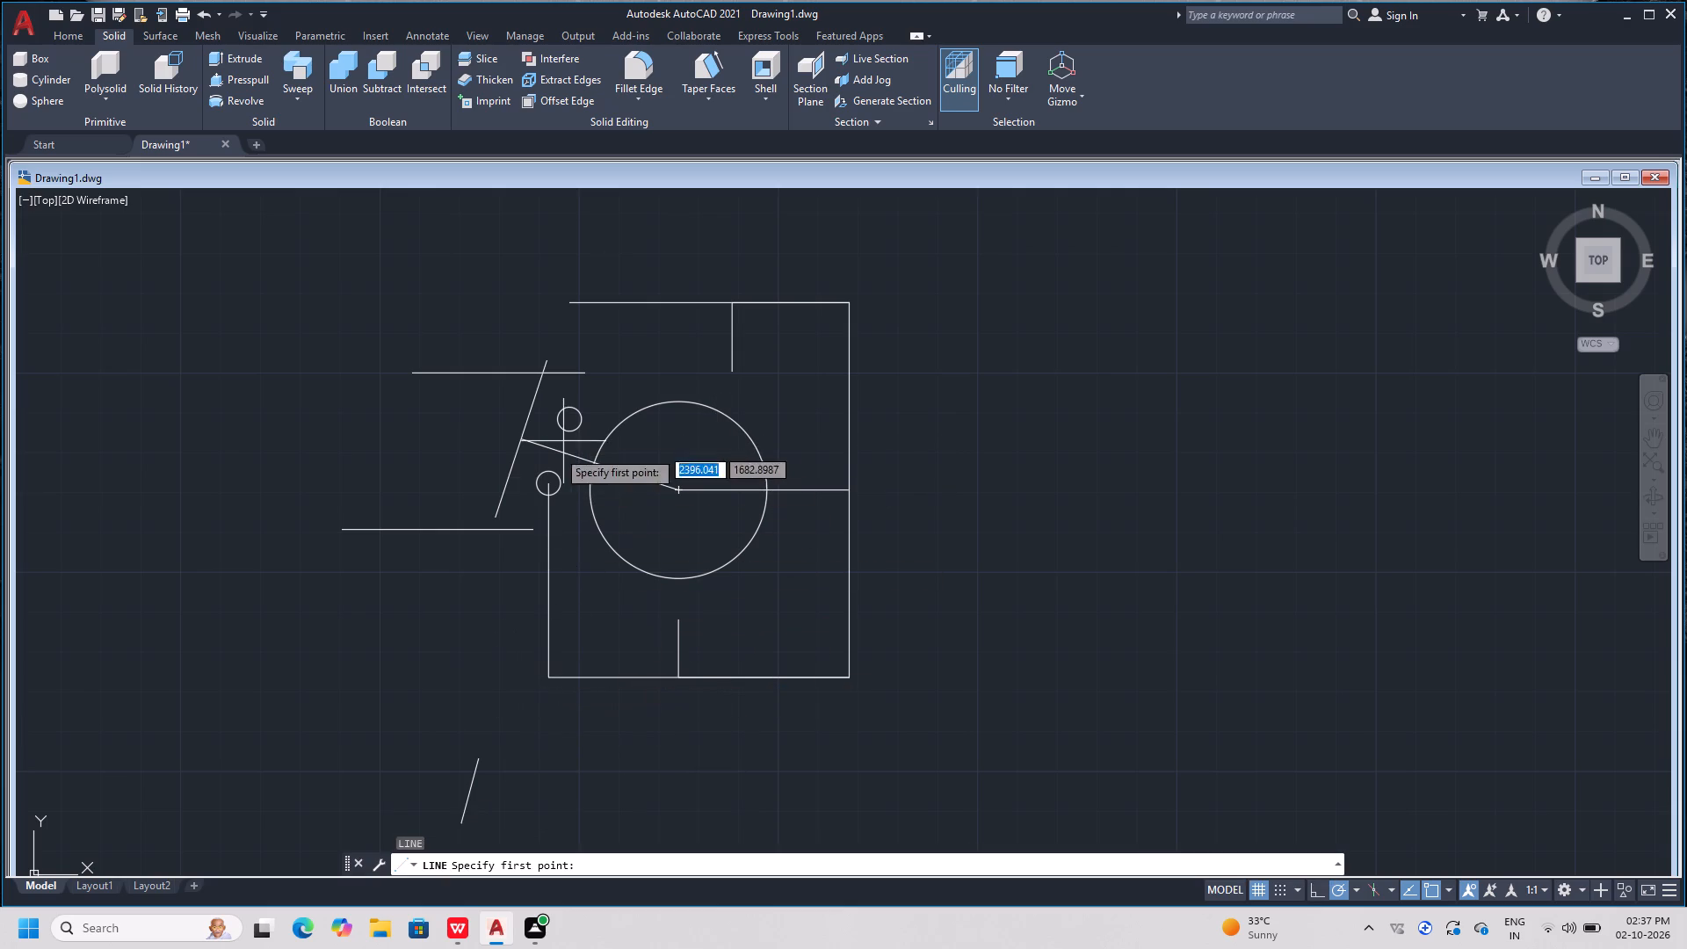
left_click(537, 526)
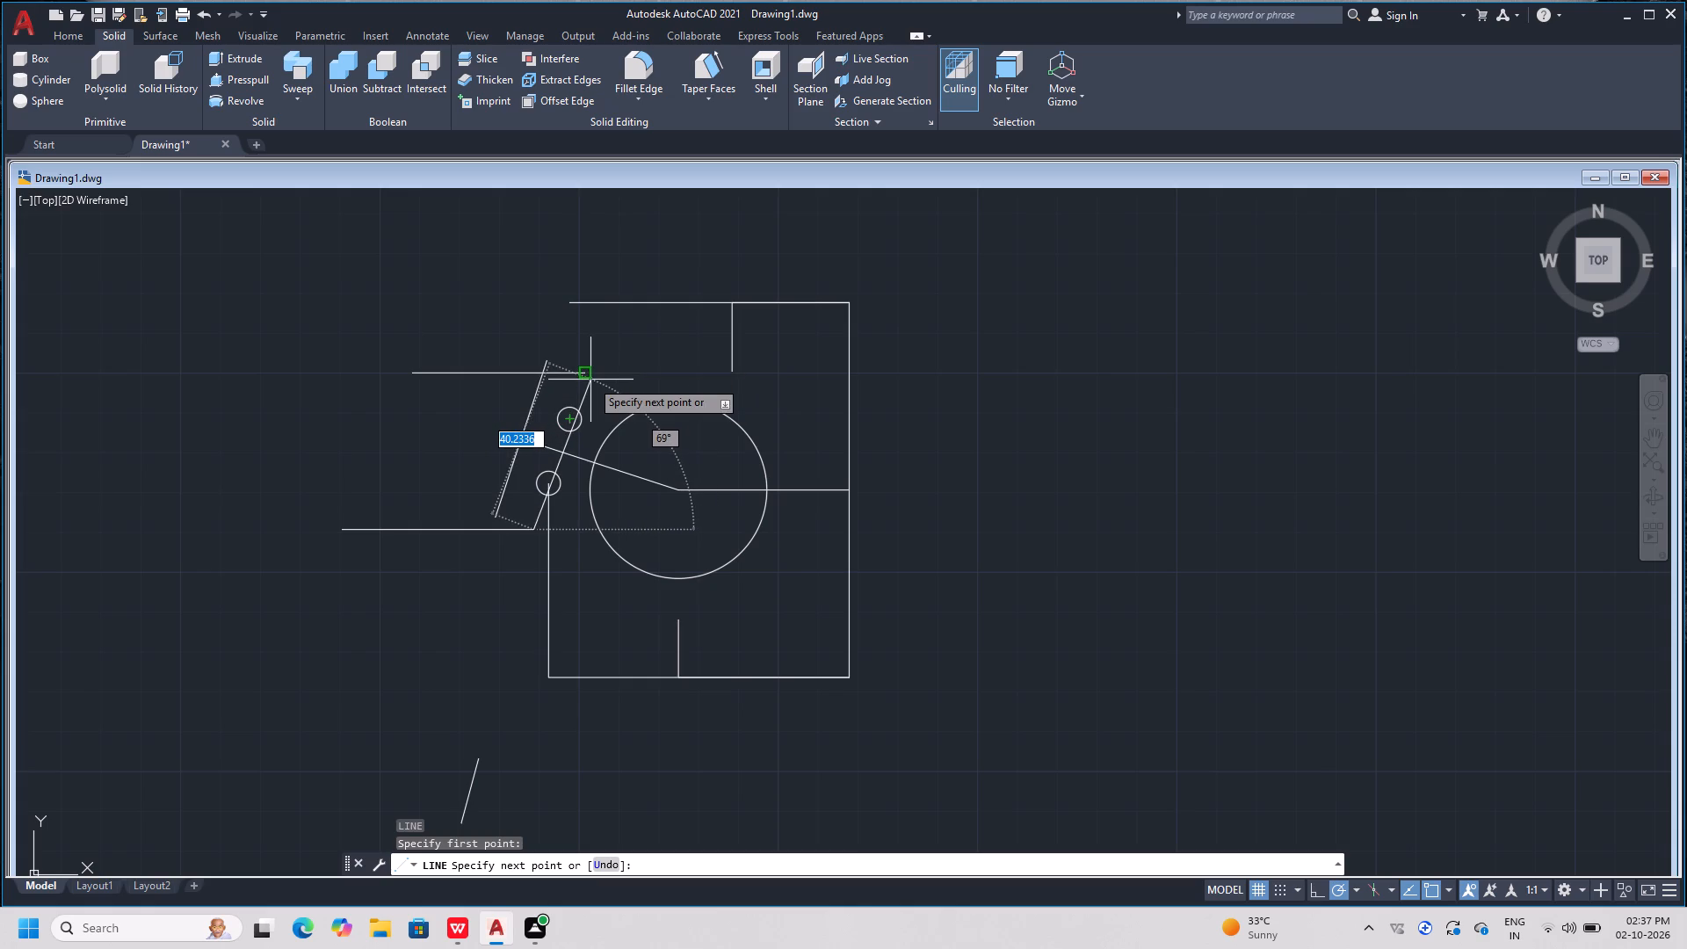
left_click(579, 373)
key("space")
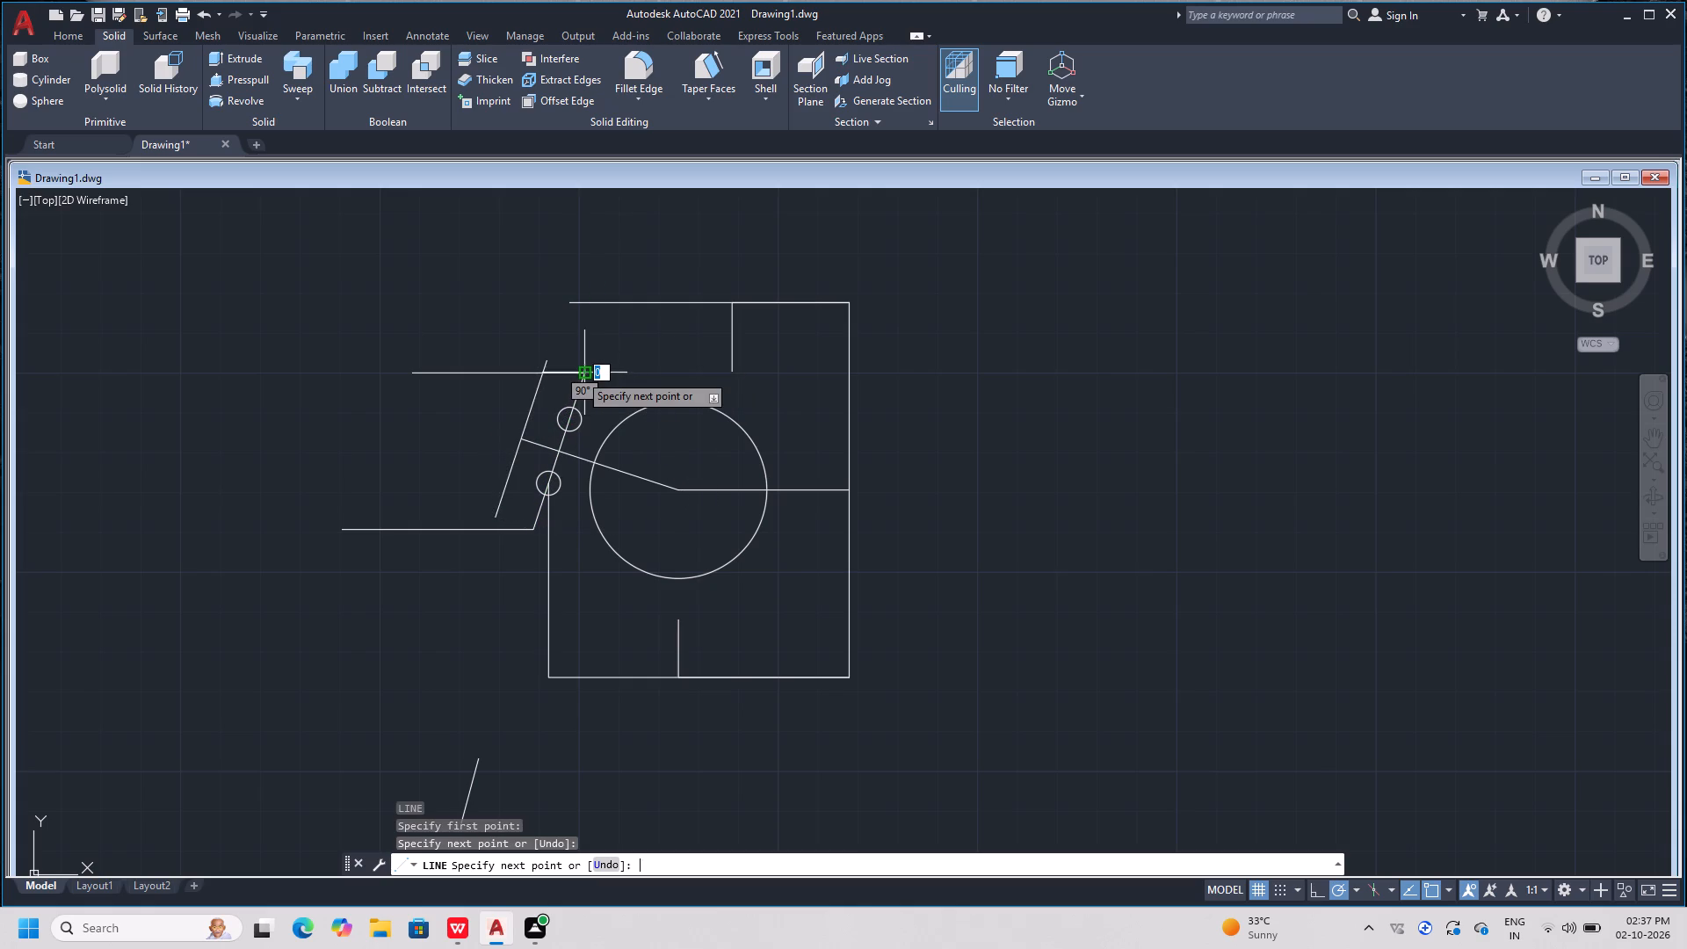
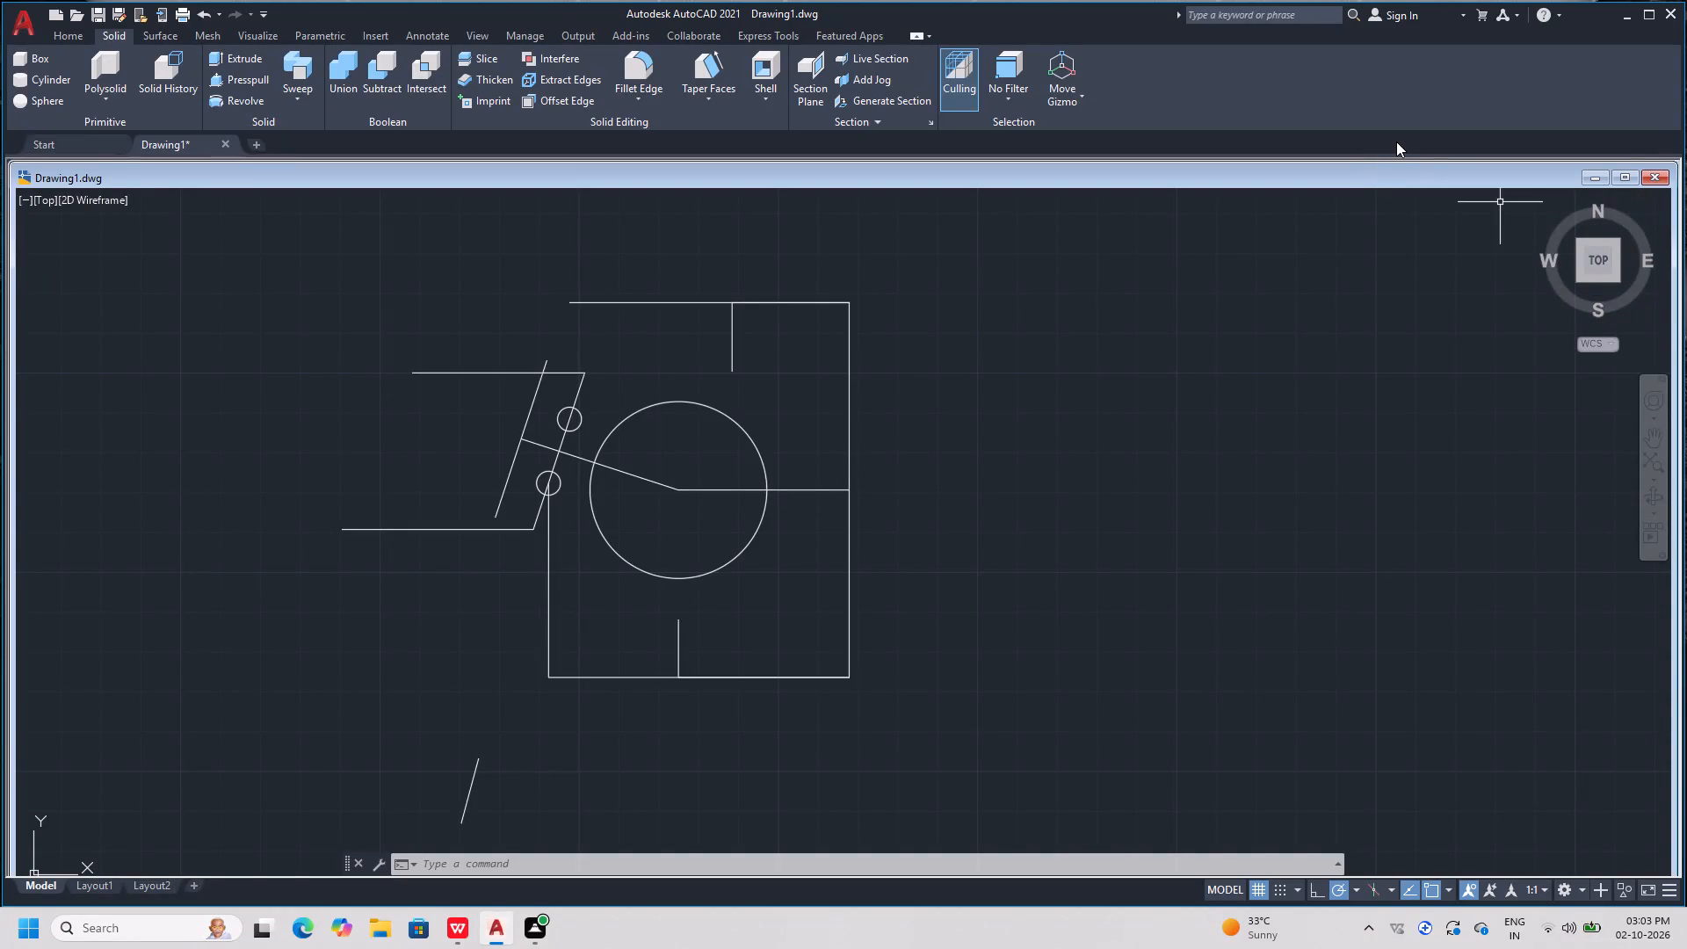
Draw a line closing the lower end of the slanted strip, joining the endpoints of its two long parallel sides.
key("Escape")
key("Escape")
key("Escape")
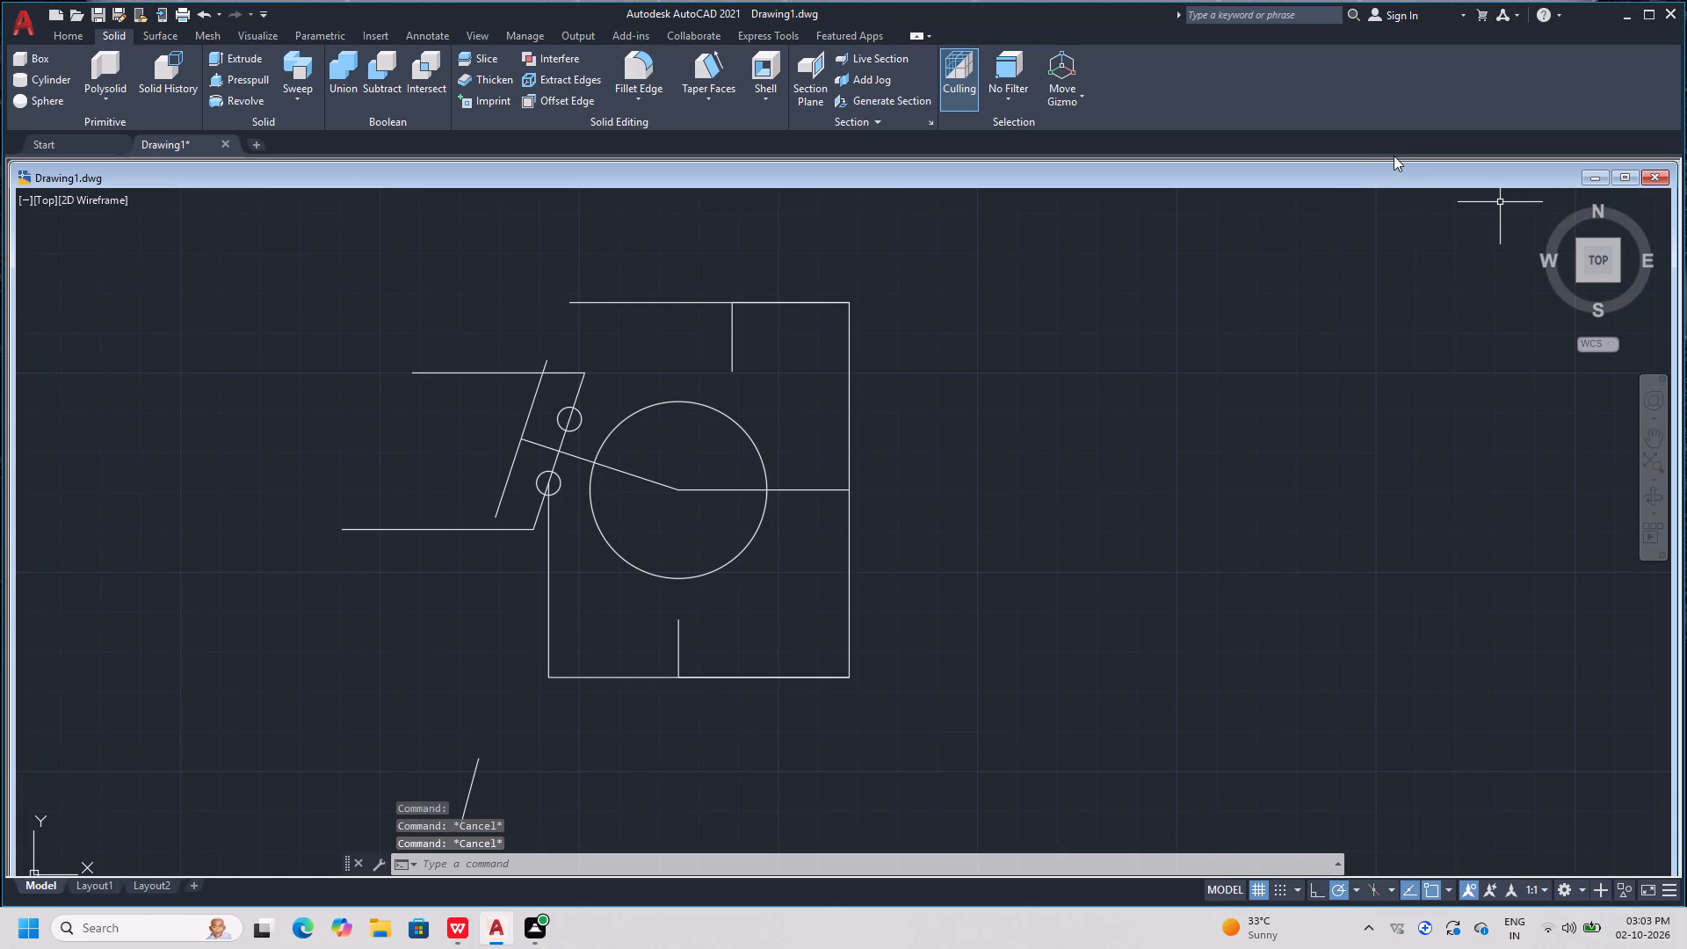
type("l")
key("space")
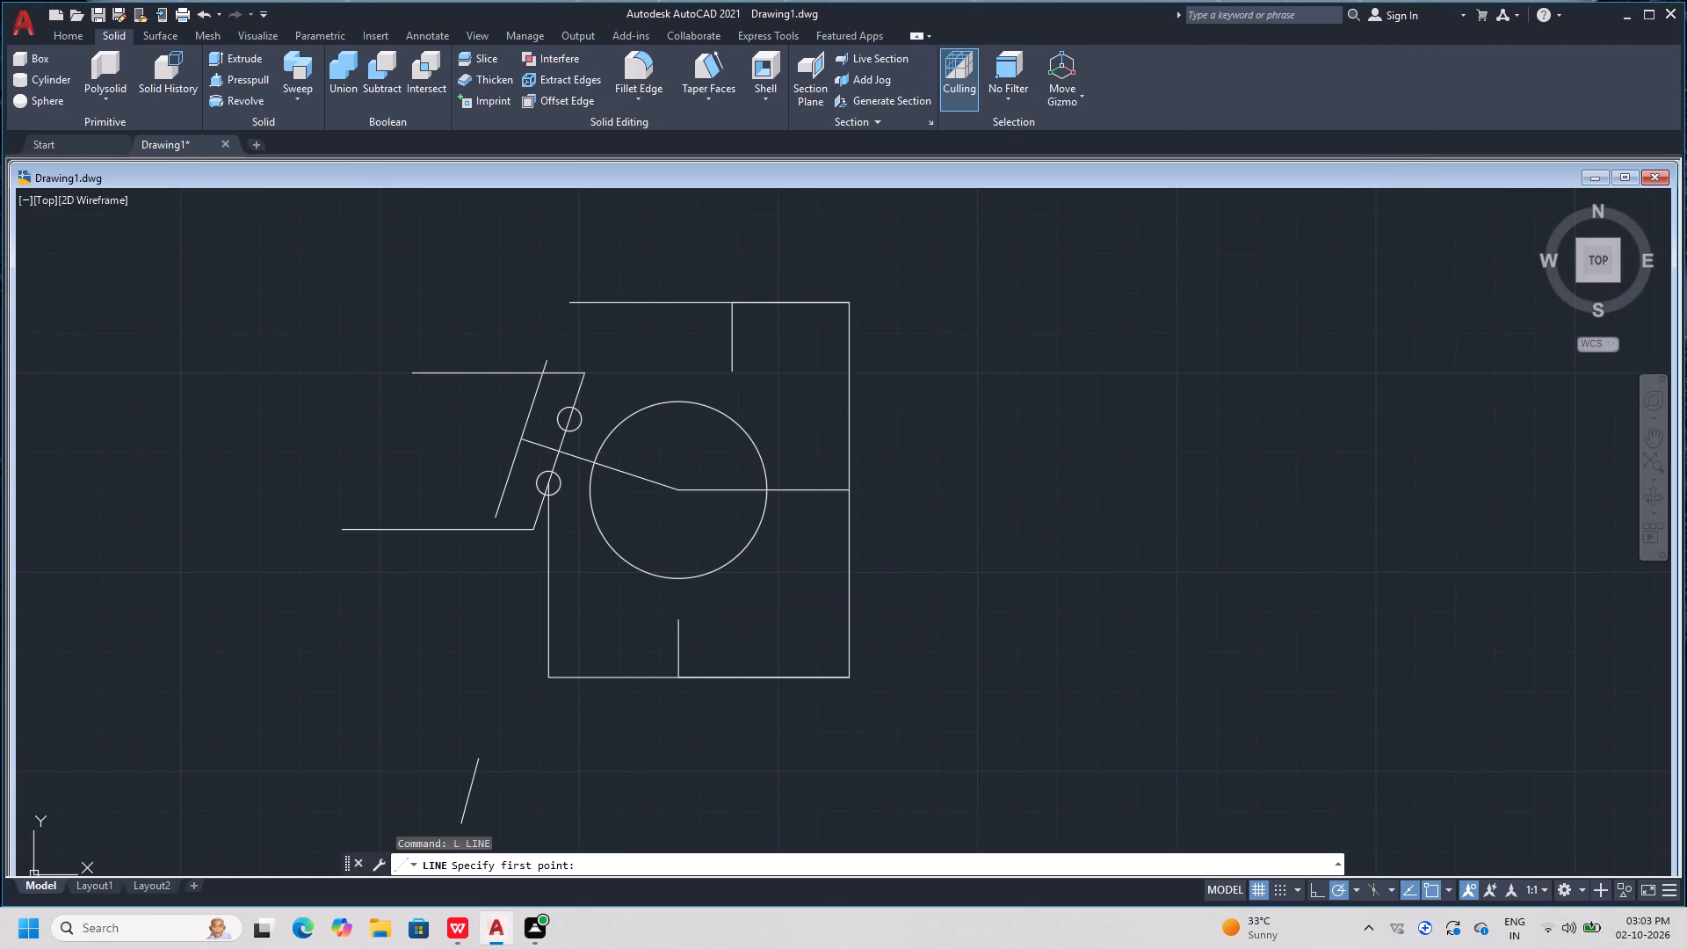
left_click(496, 514)
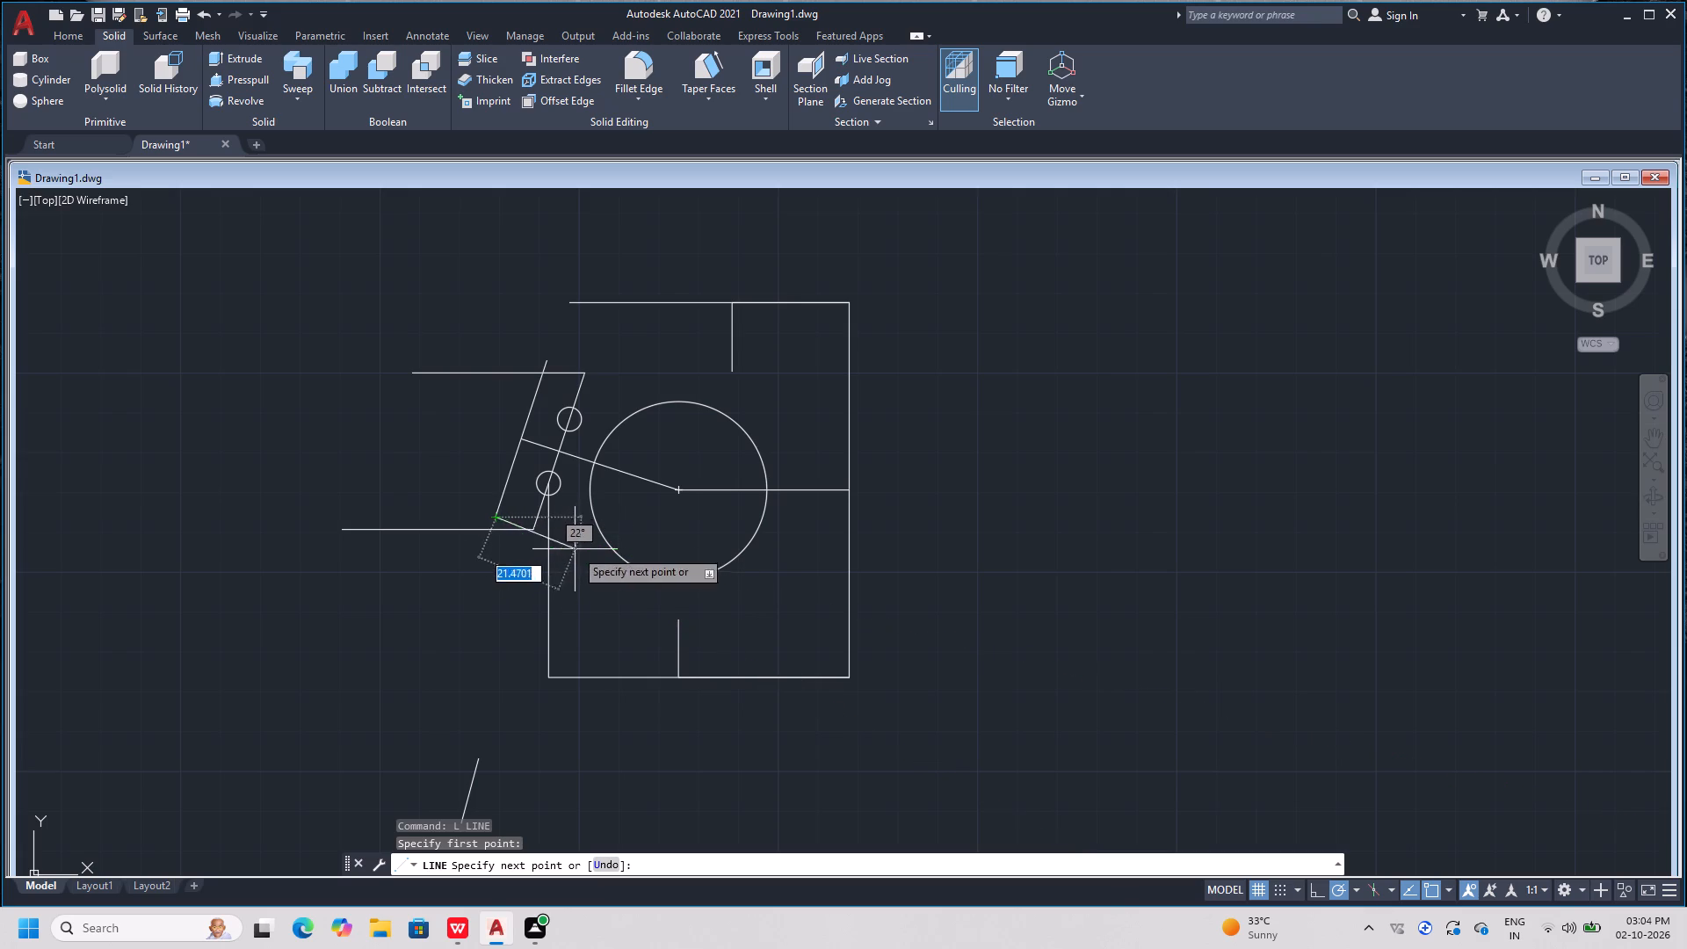
scroll(573, 546, "up", 4)
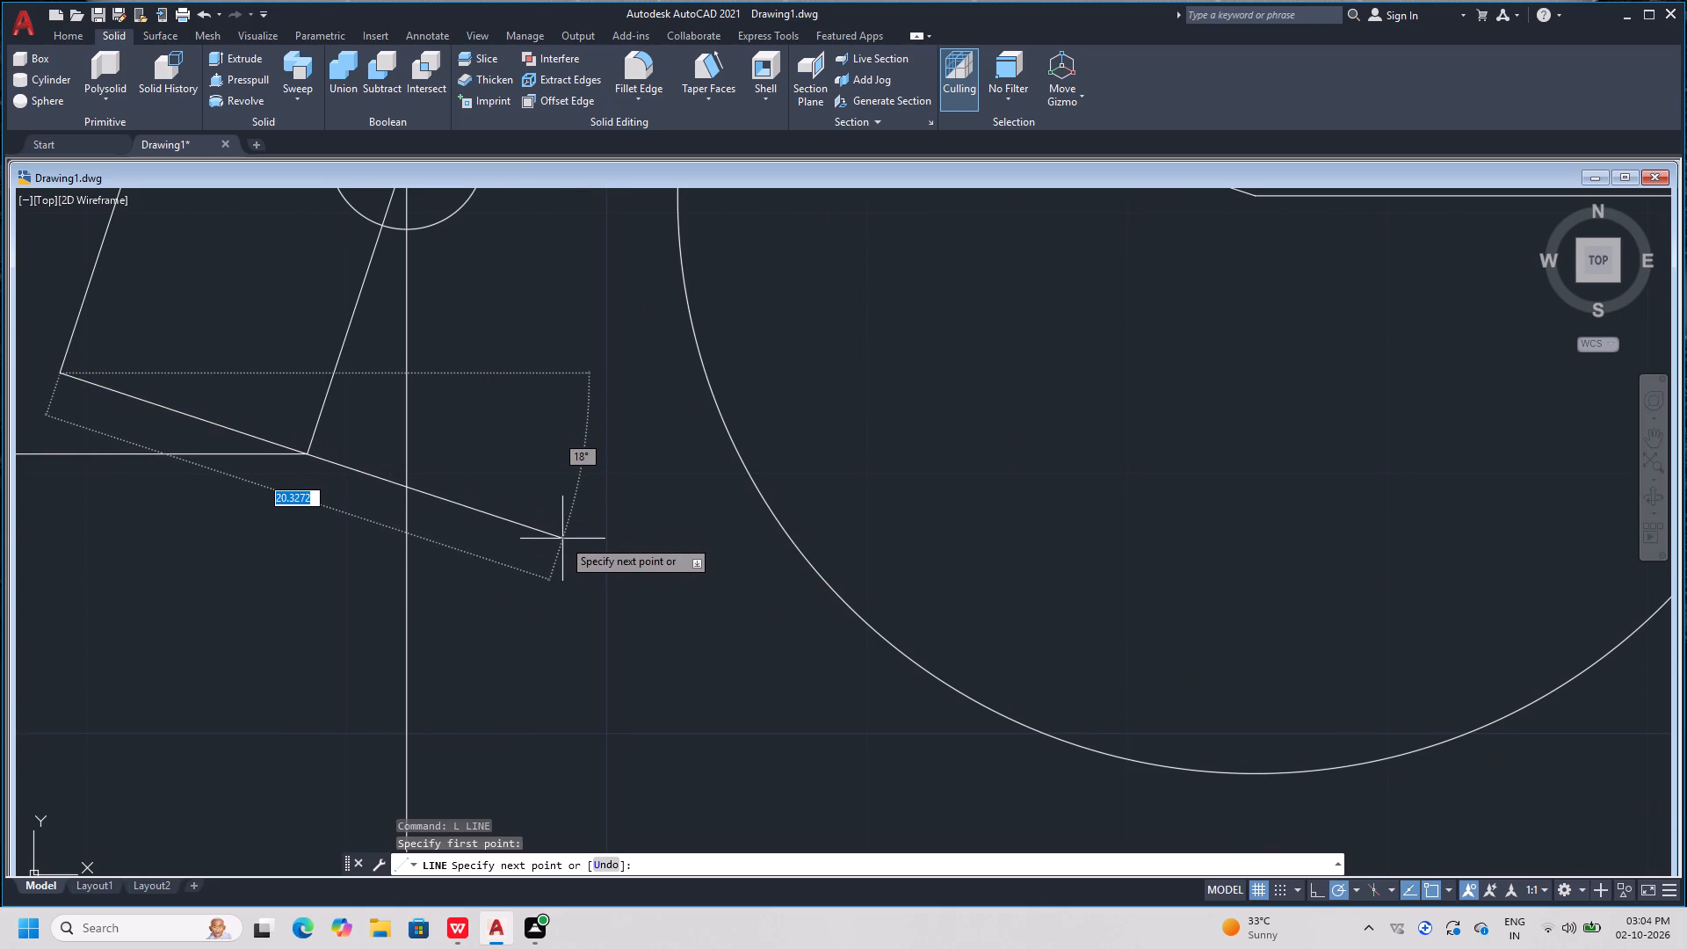
left_click(312, 458)
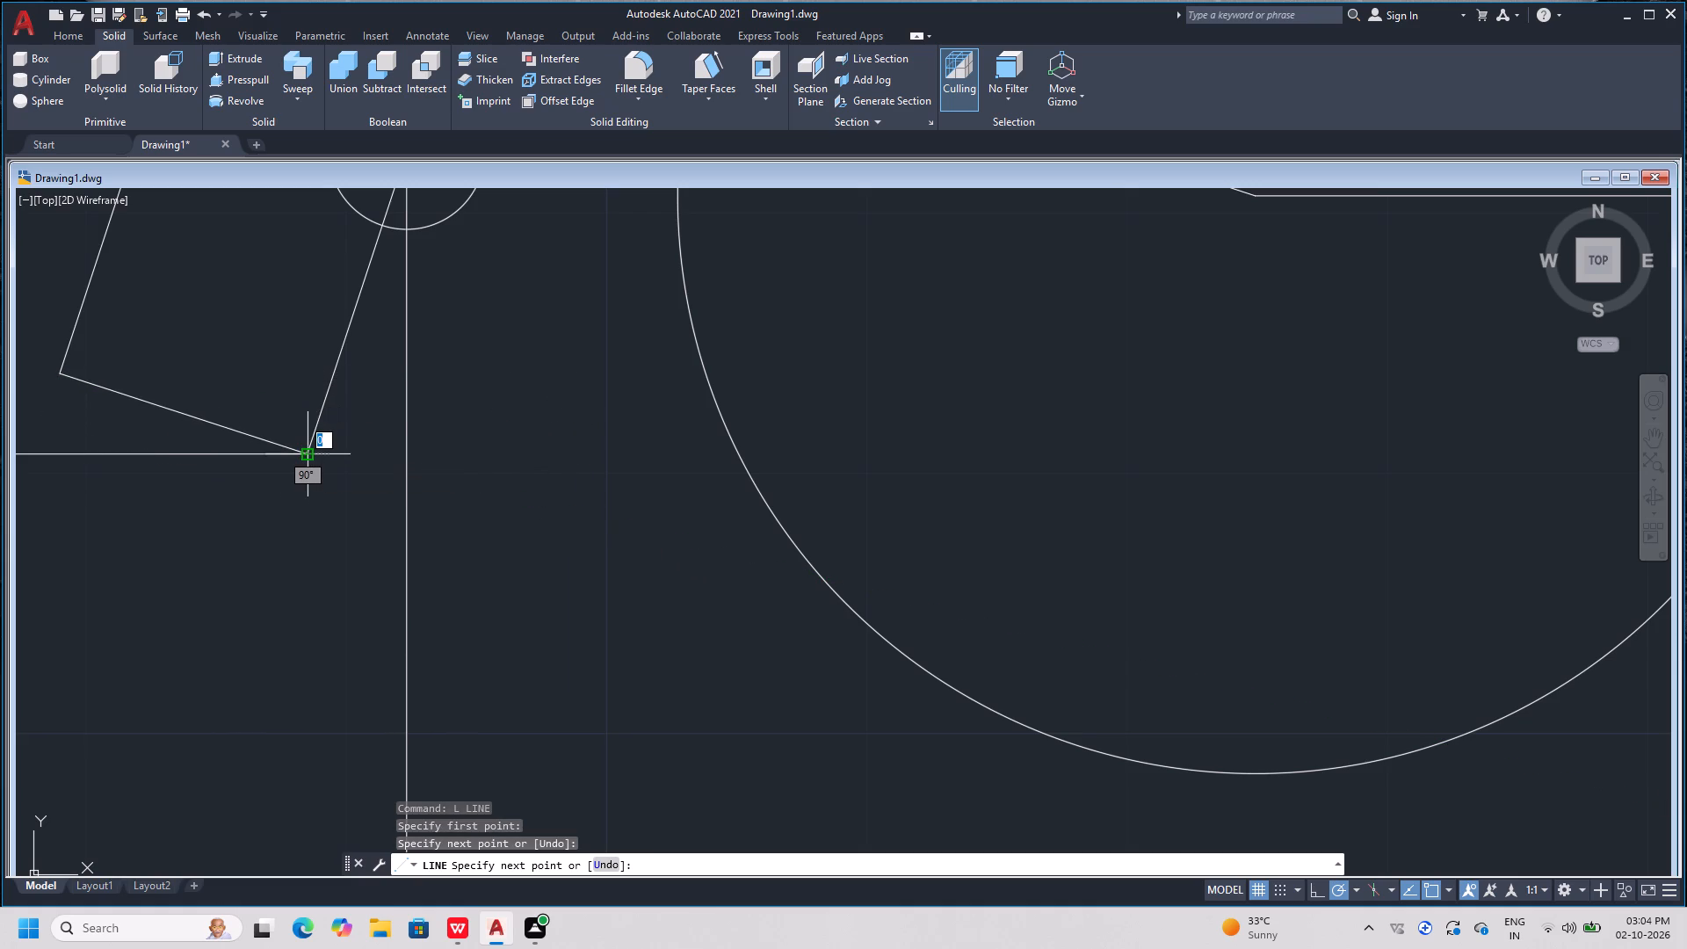
key("space")
Draw a line closing the upper end of the slanted strip, joining the top endpoints of its two long sides.
scroll(388, 308, "down", 2)
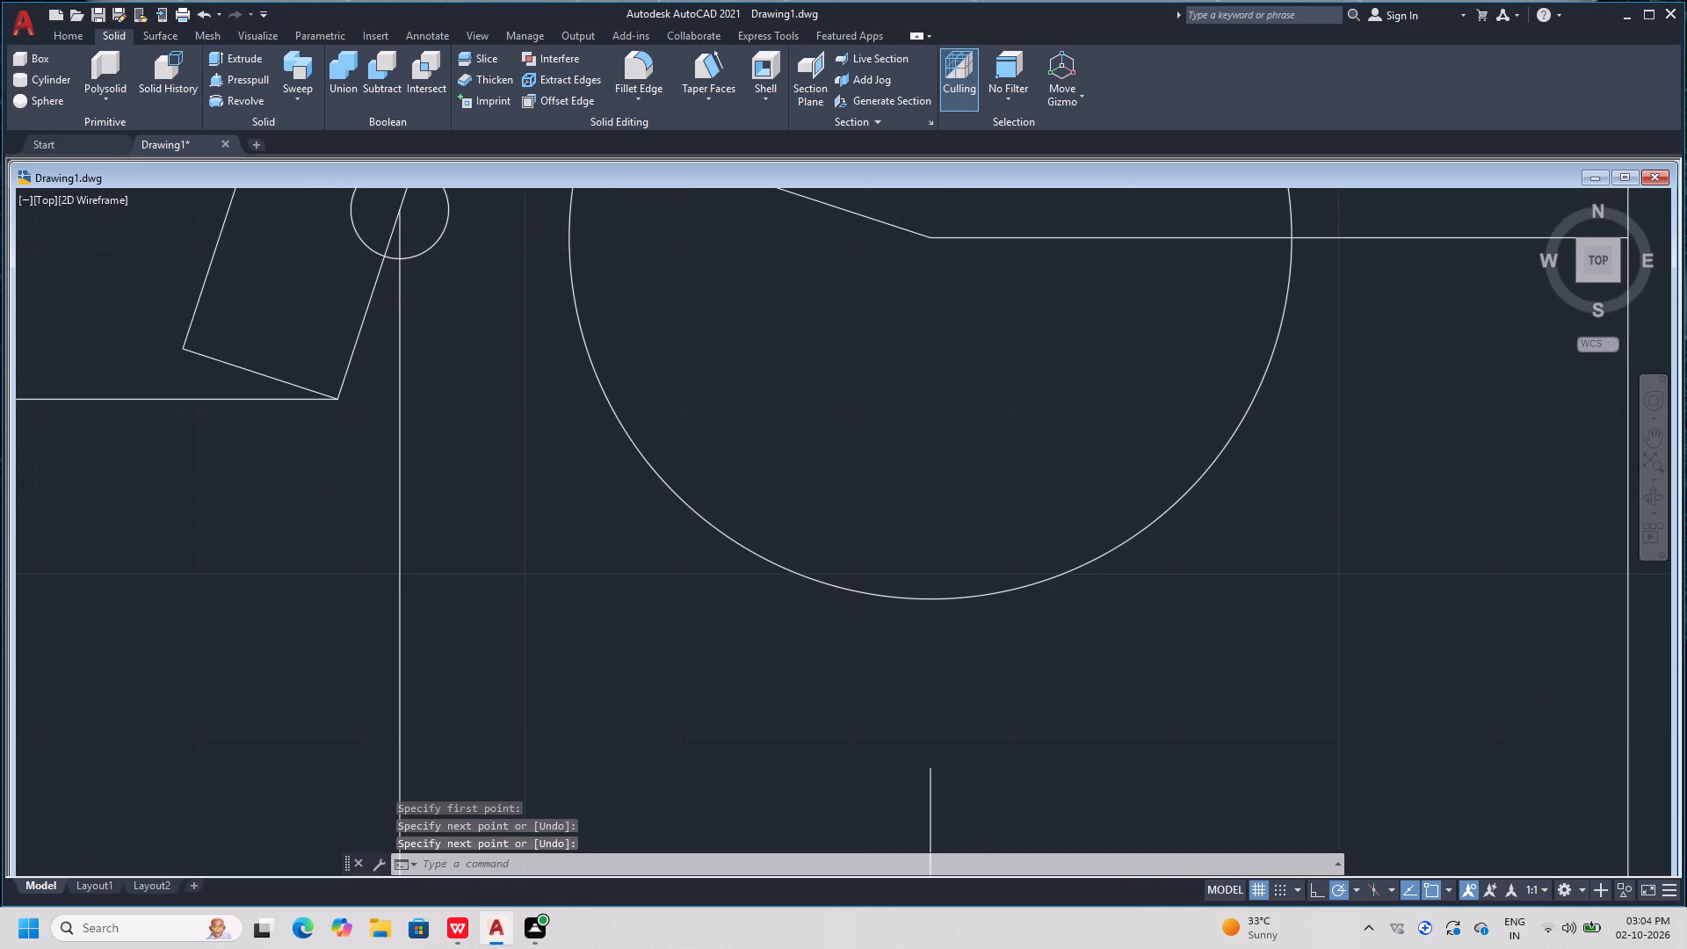
scroll(388, 309, "down", 3)
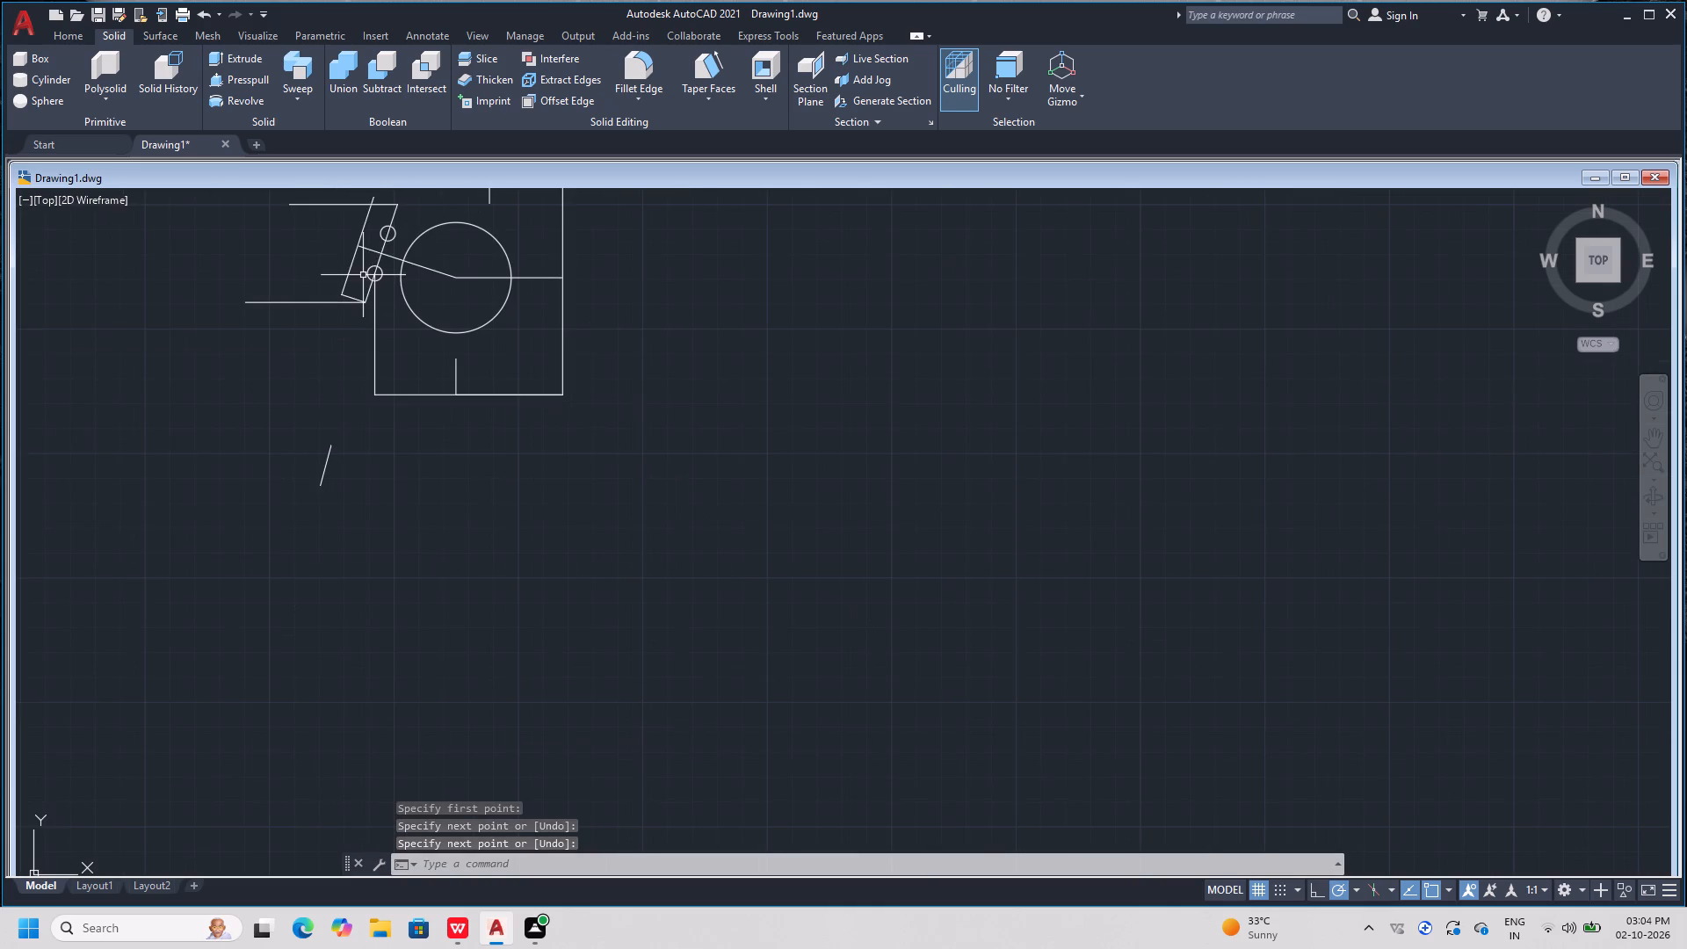
scroll(351, 351, "down", 1)
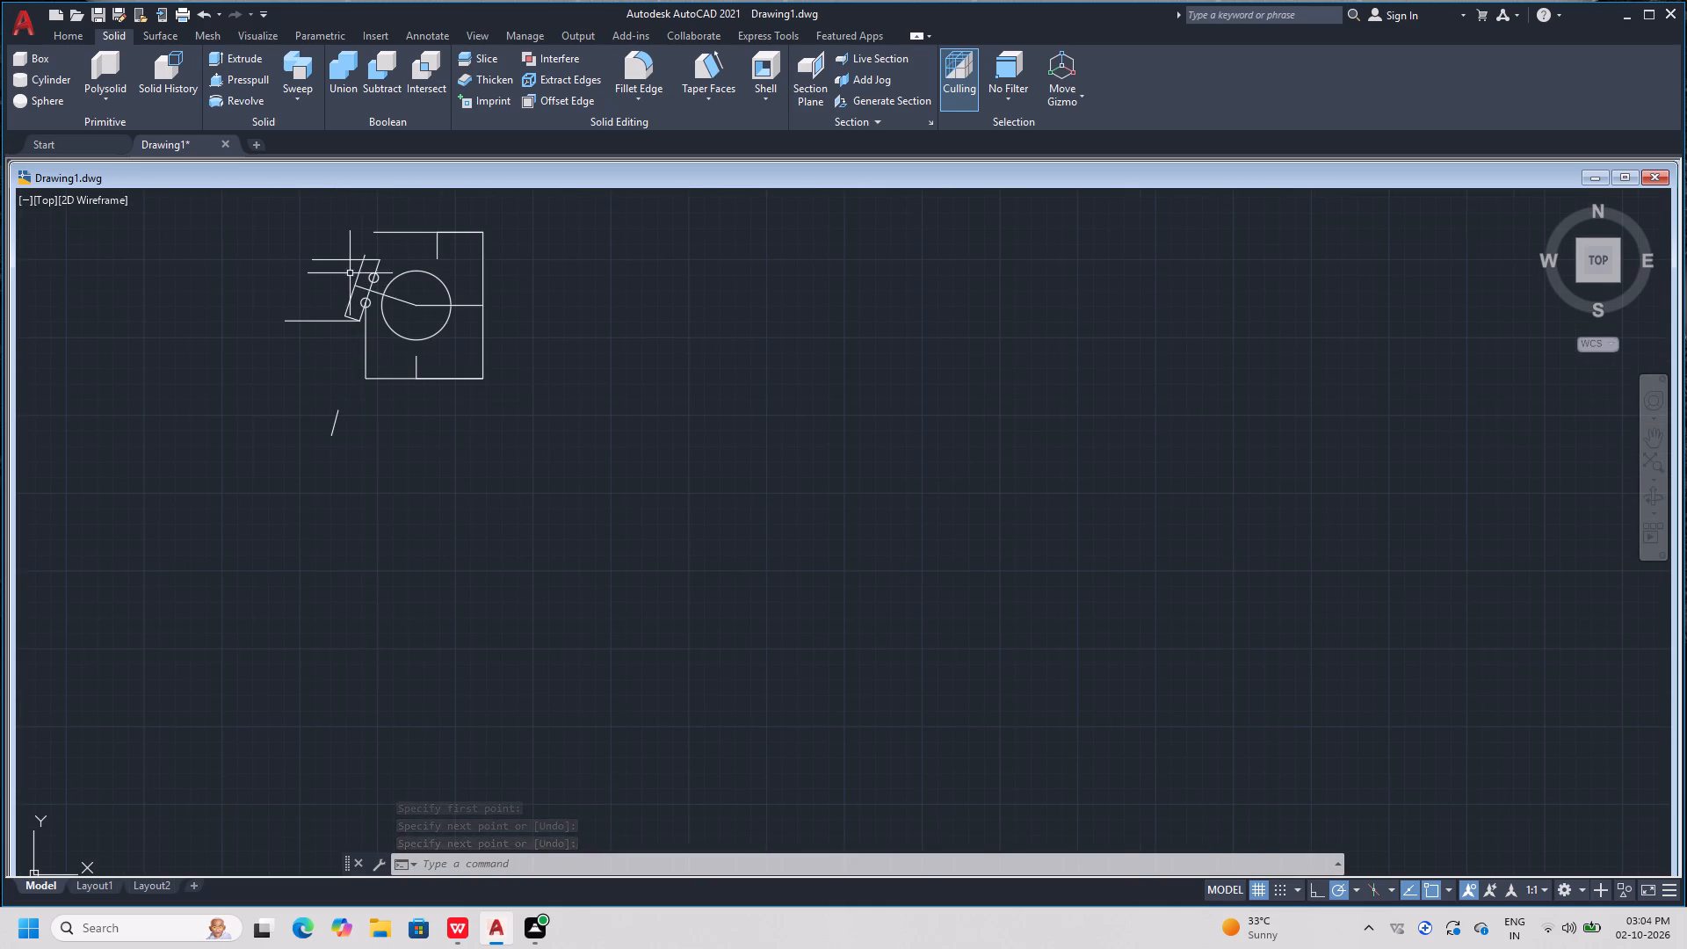
scroll(361, 253, "up", 4)
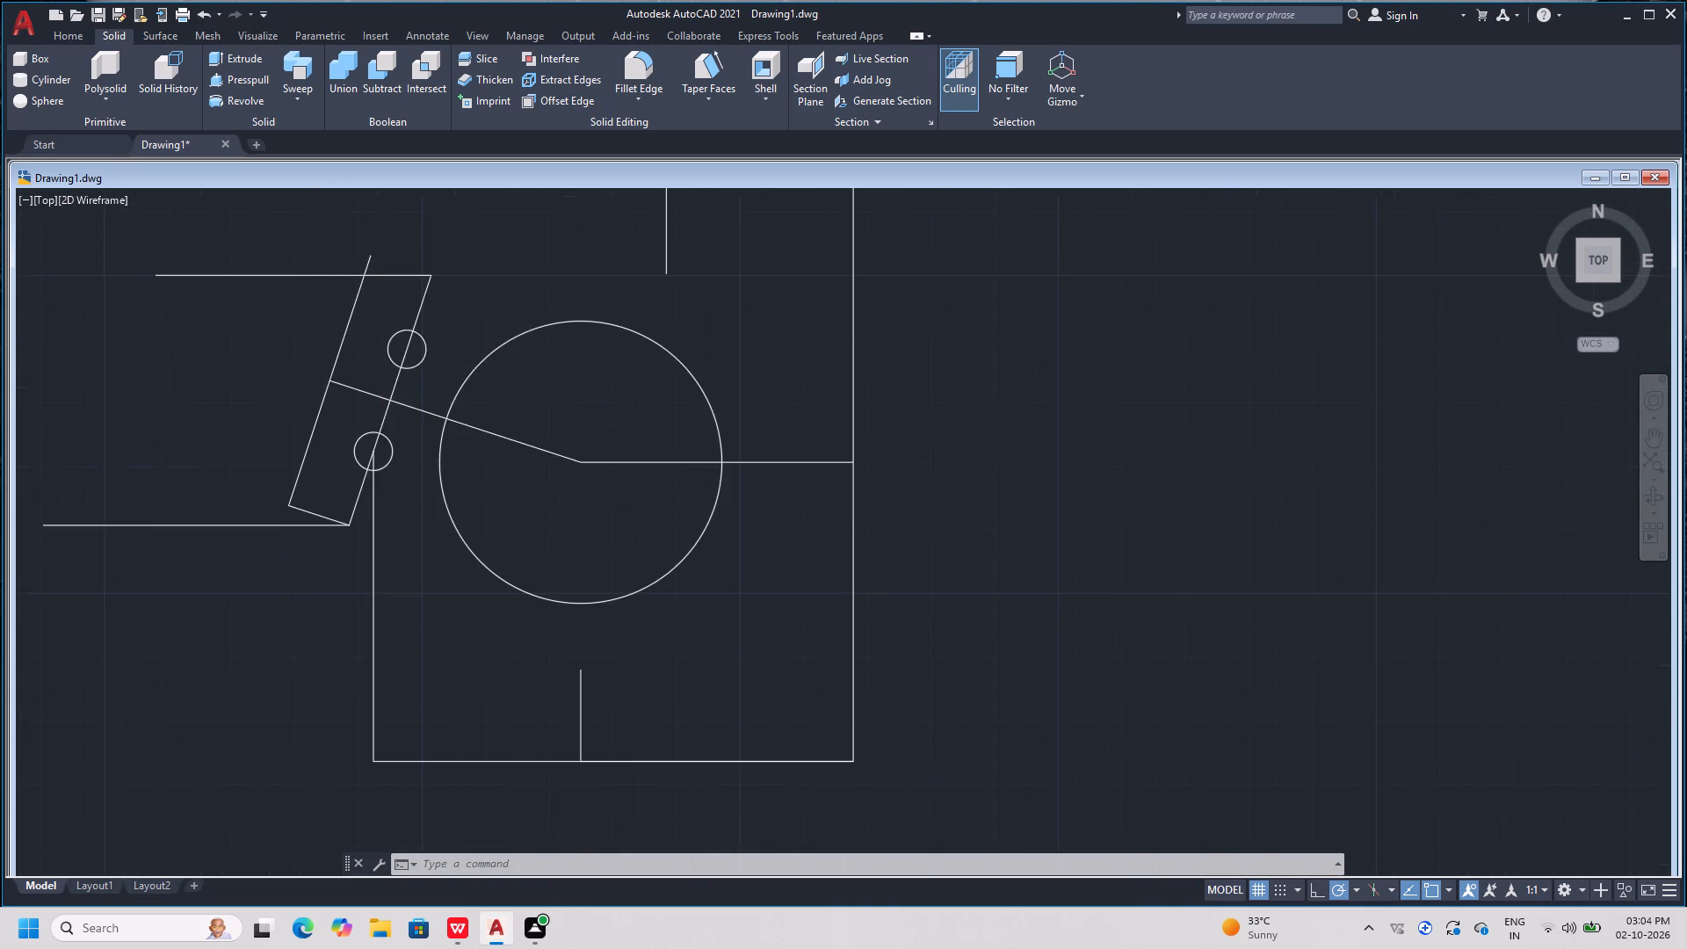
key("space")
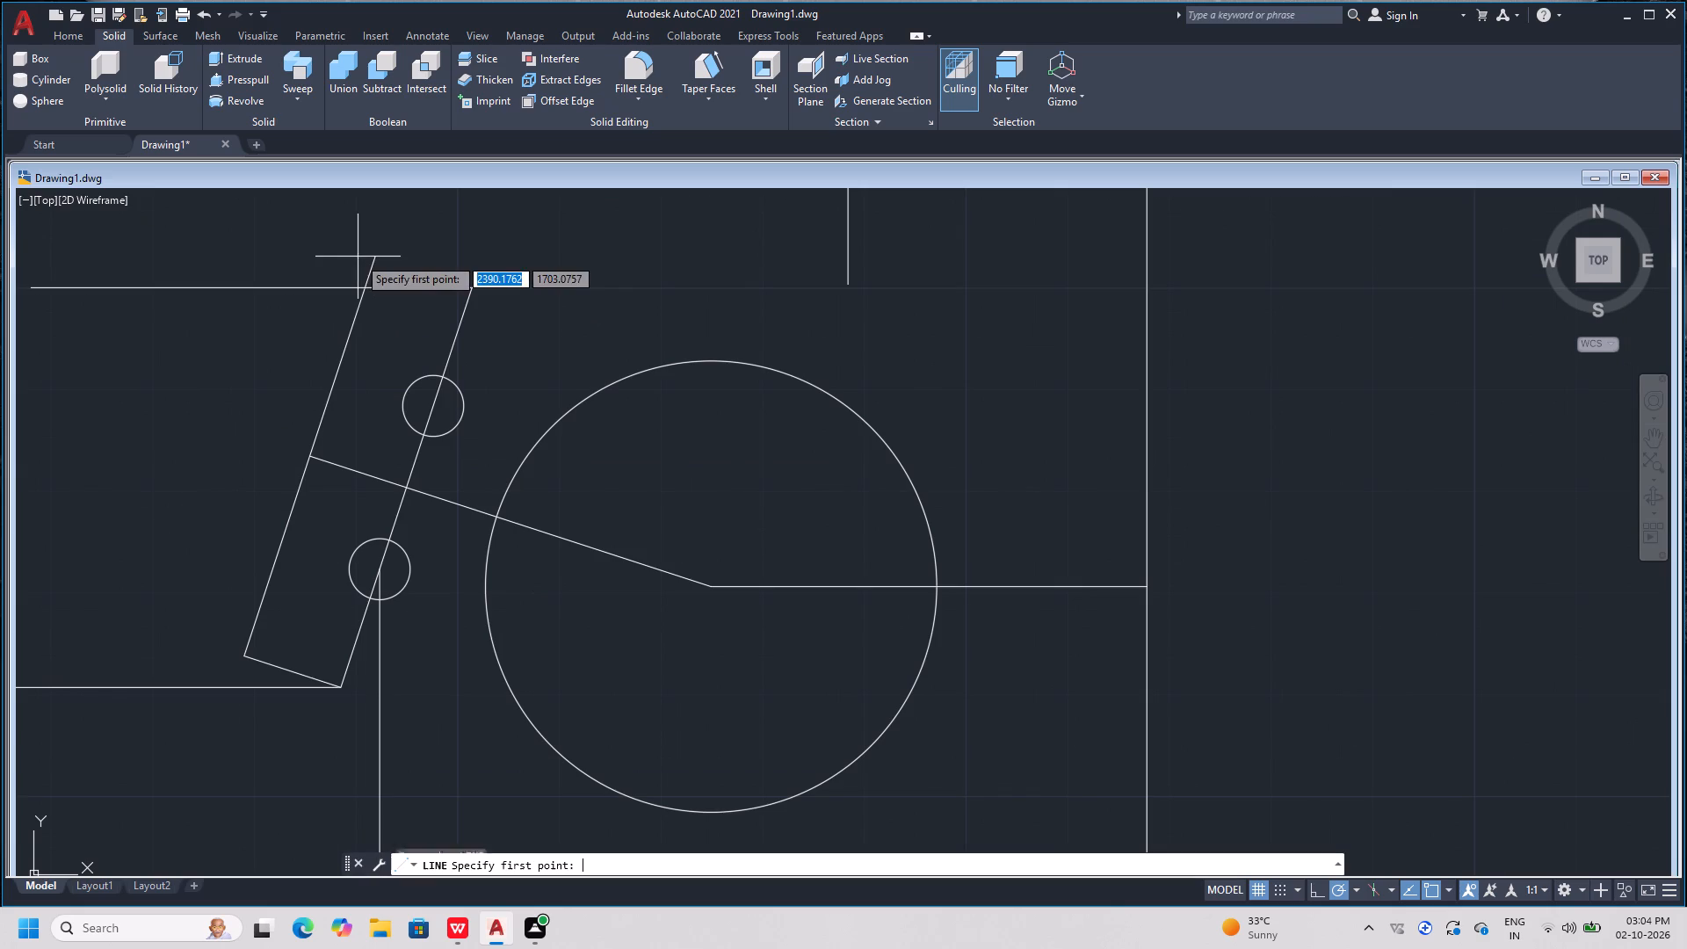
left_click(373, 253)
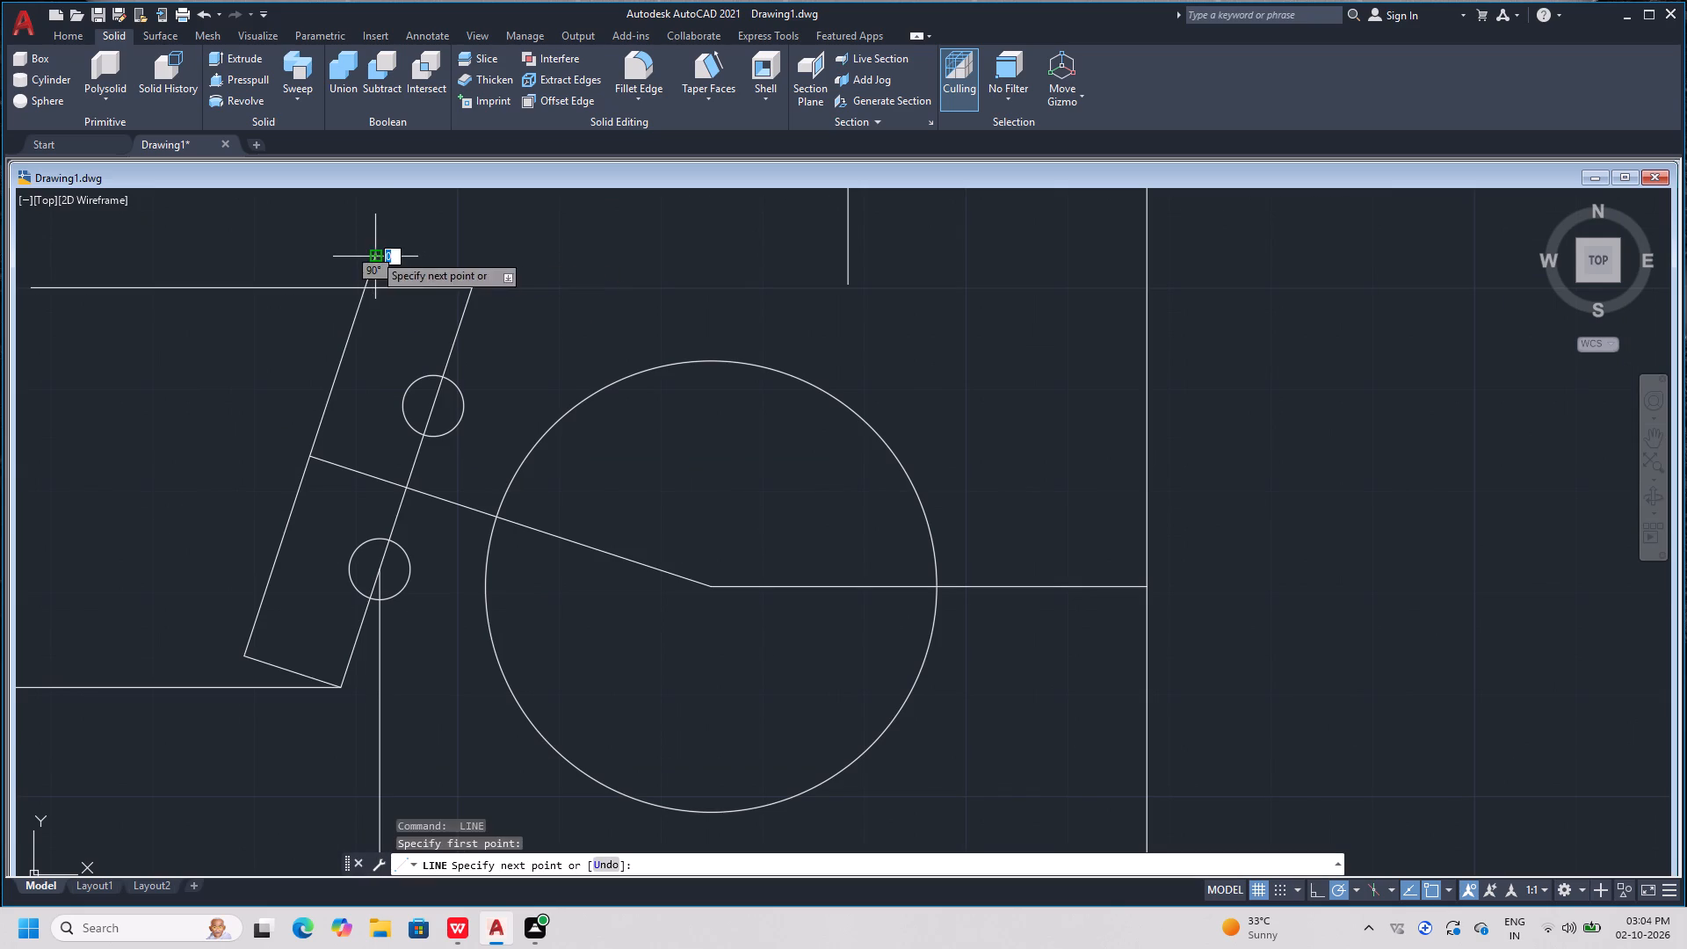
left_click(471, 290)
key("space")
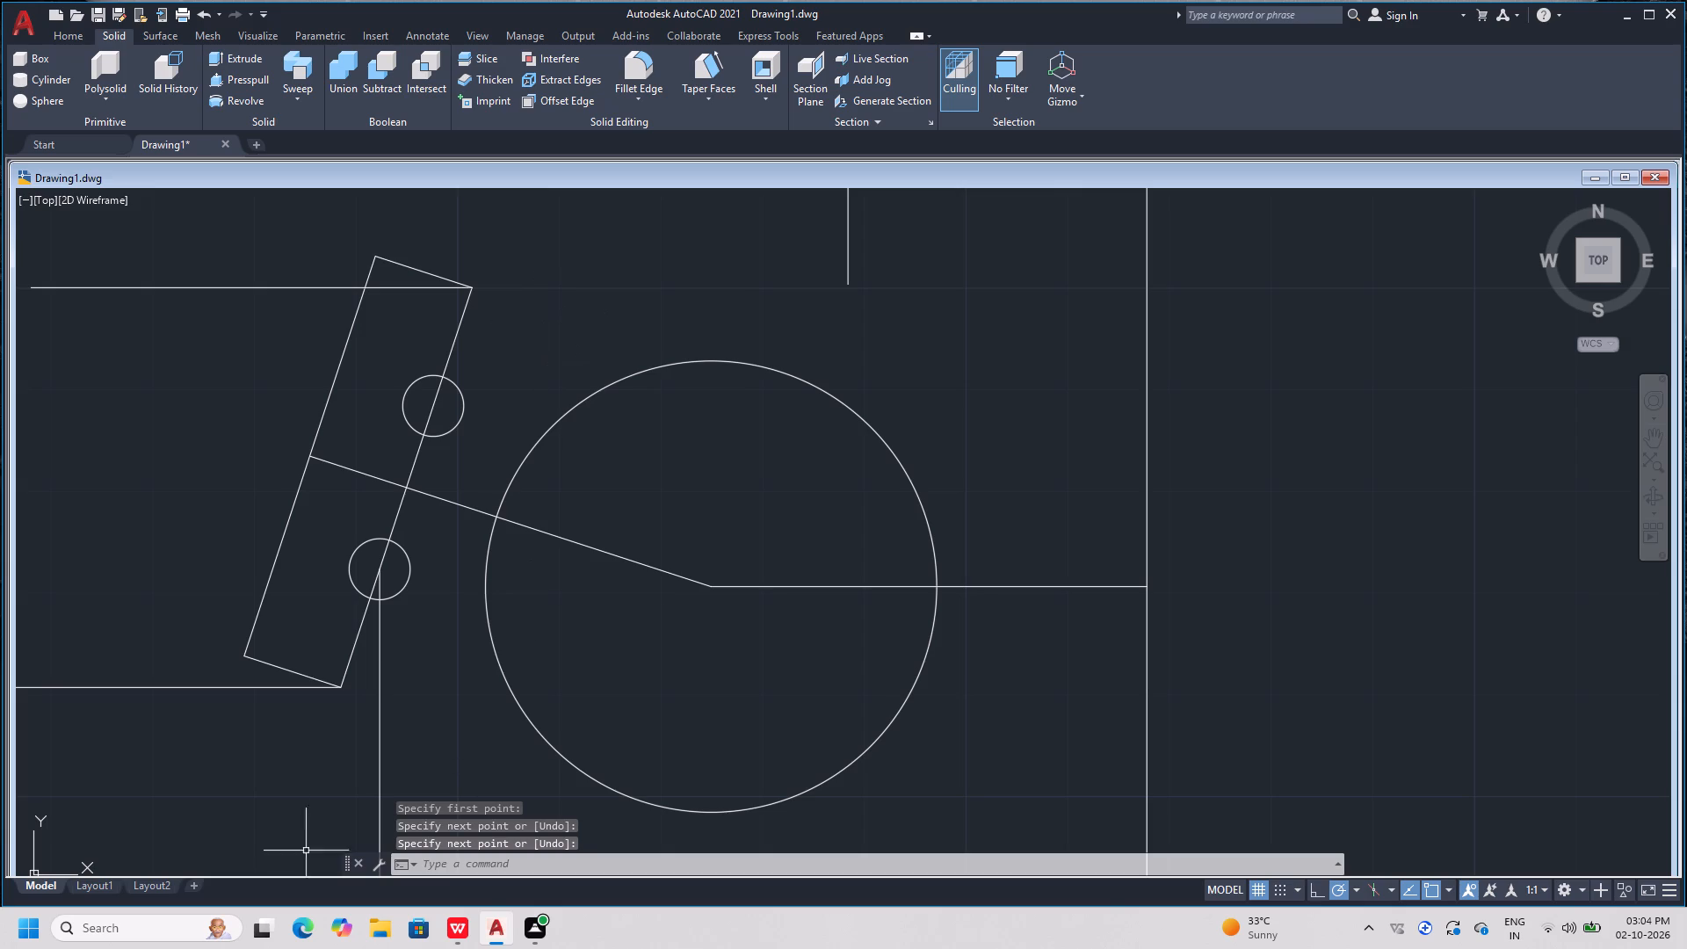
Delete the two horizontal construction lines that run from the slanted strip's upper and lower corners.
scroll(353, 729, "down", 1)
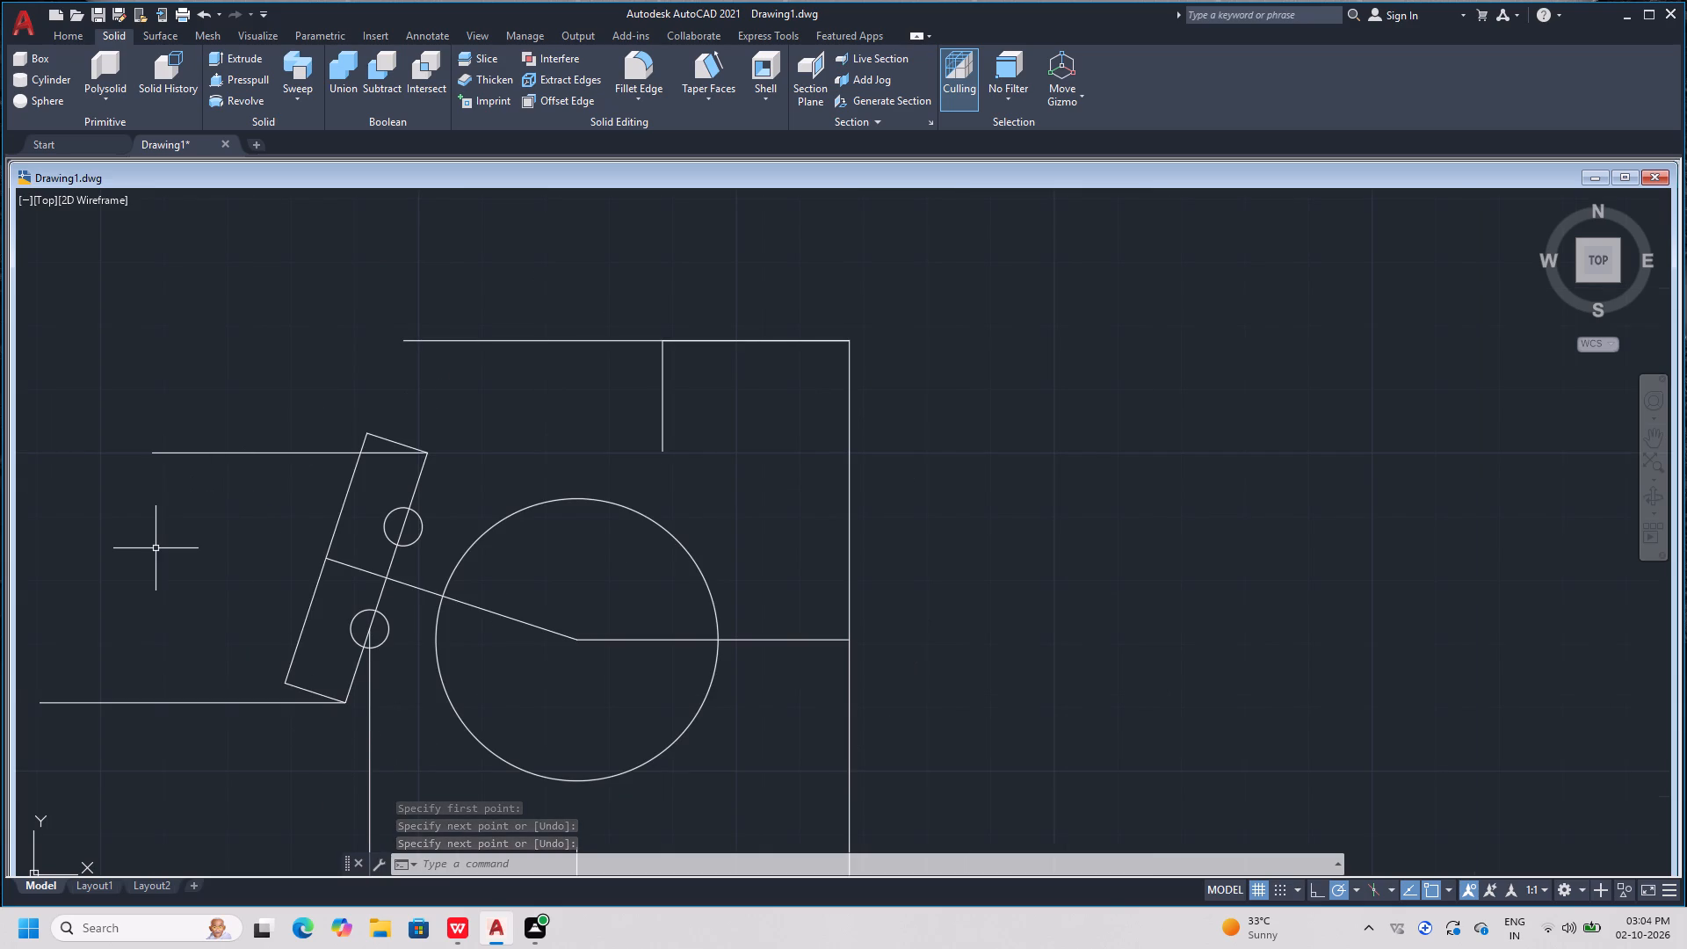
left_click(231, 454)
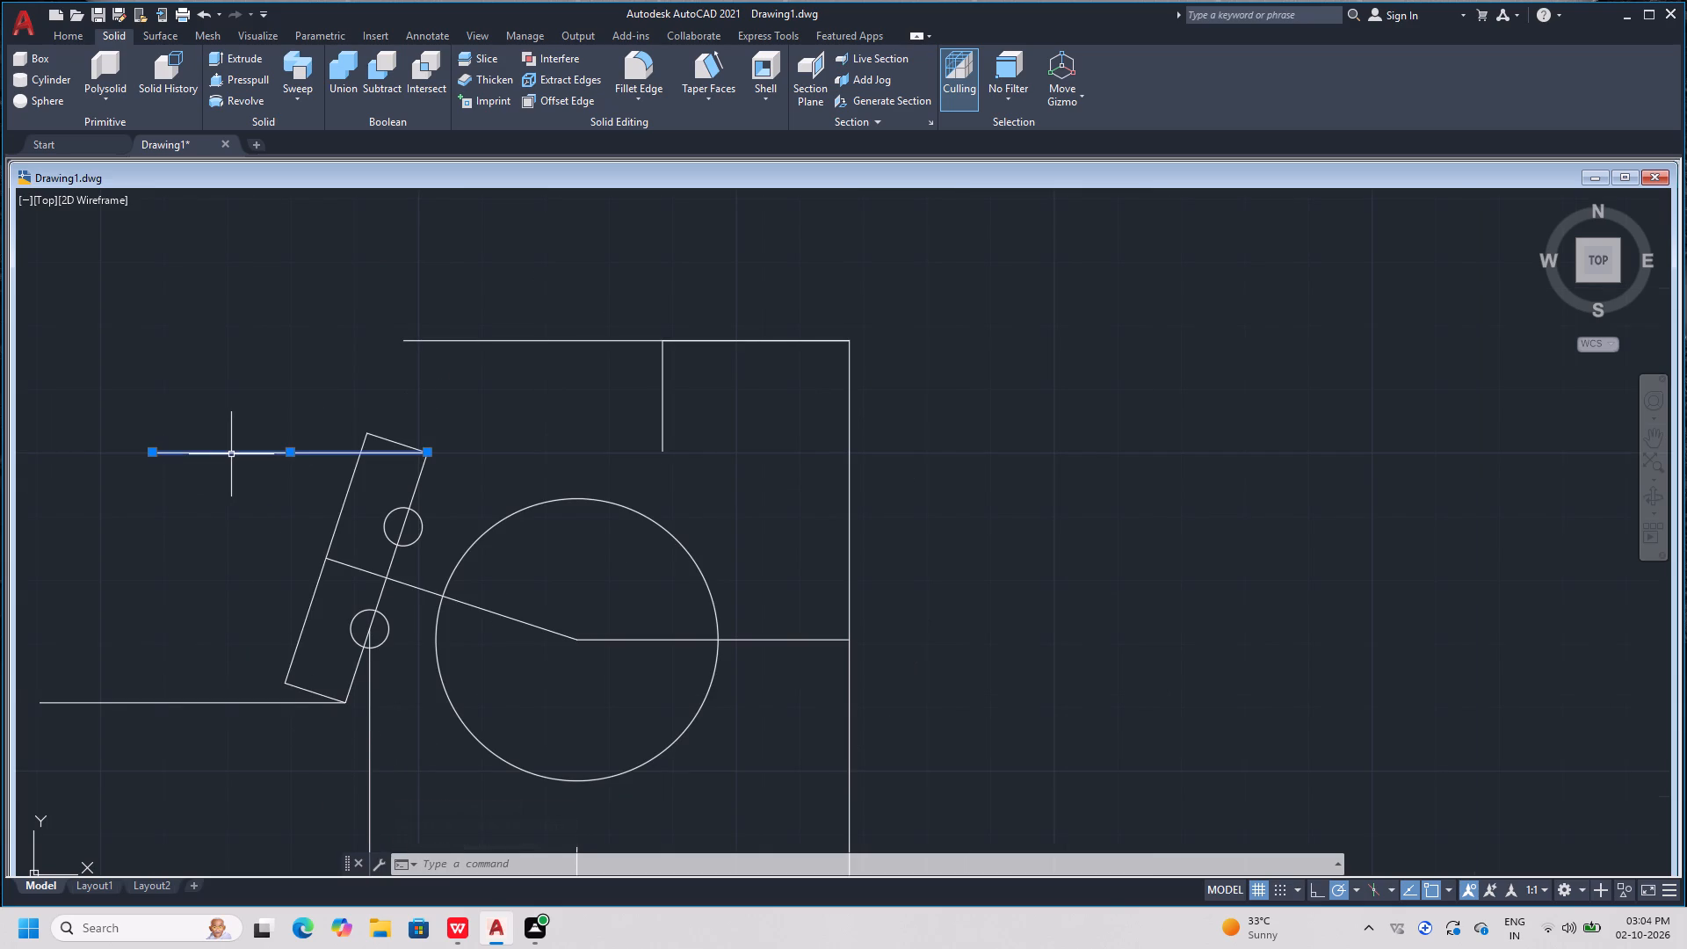
key("Delete")
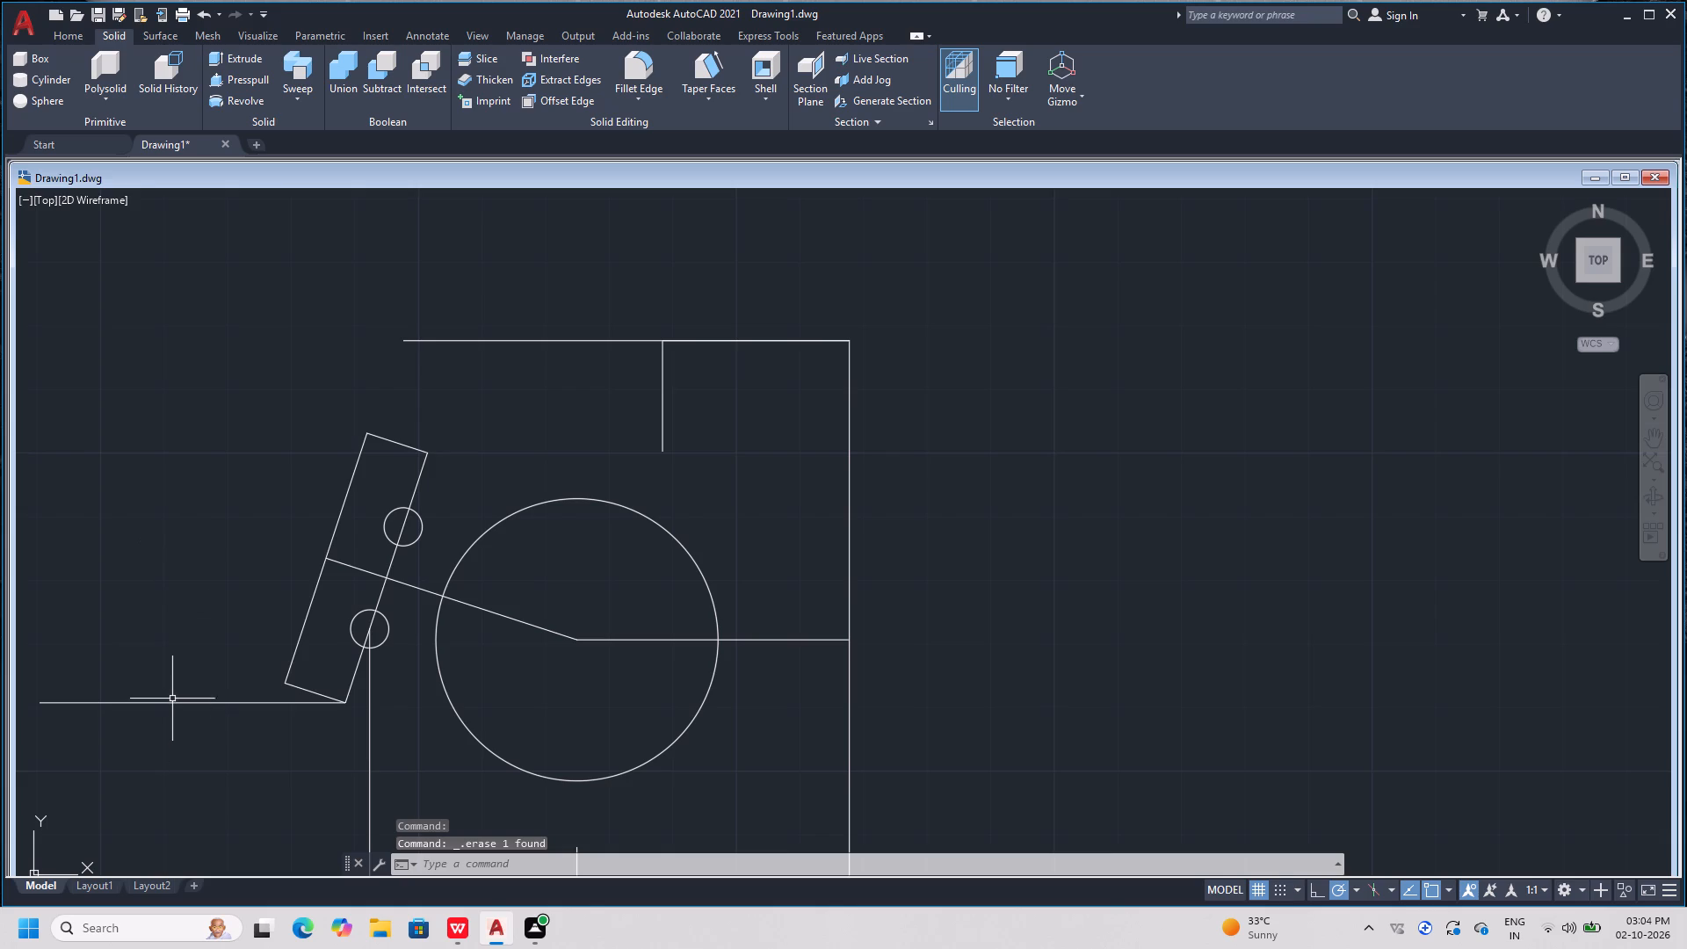
left_click(172, 696)
left_click(165, 709)
key("Delete")
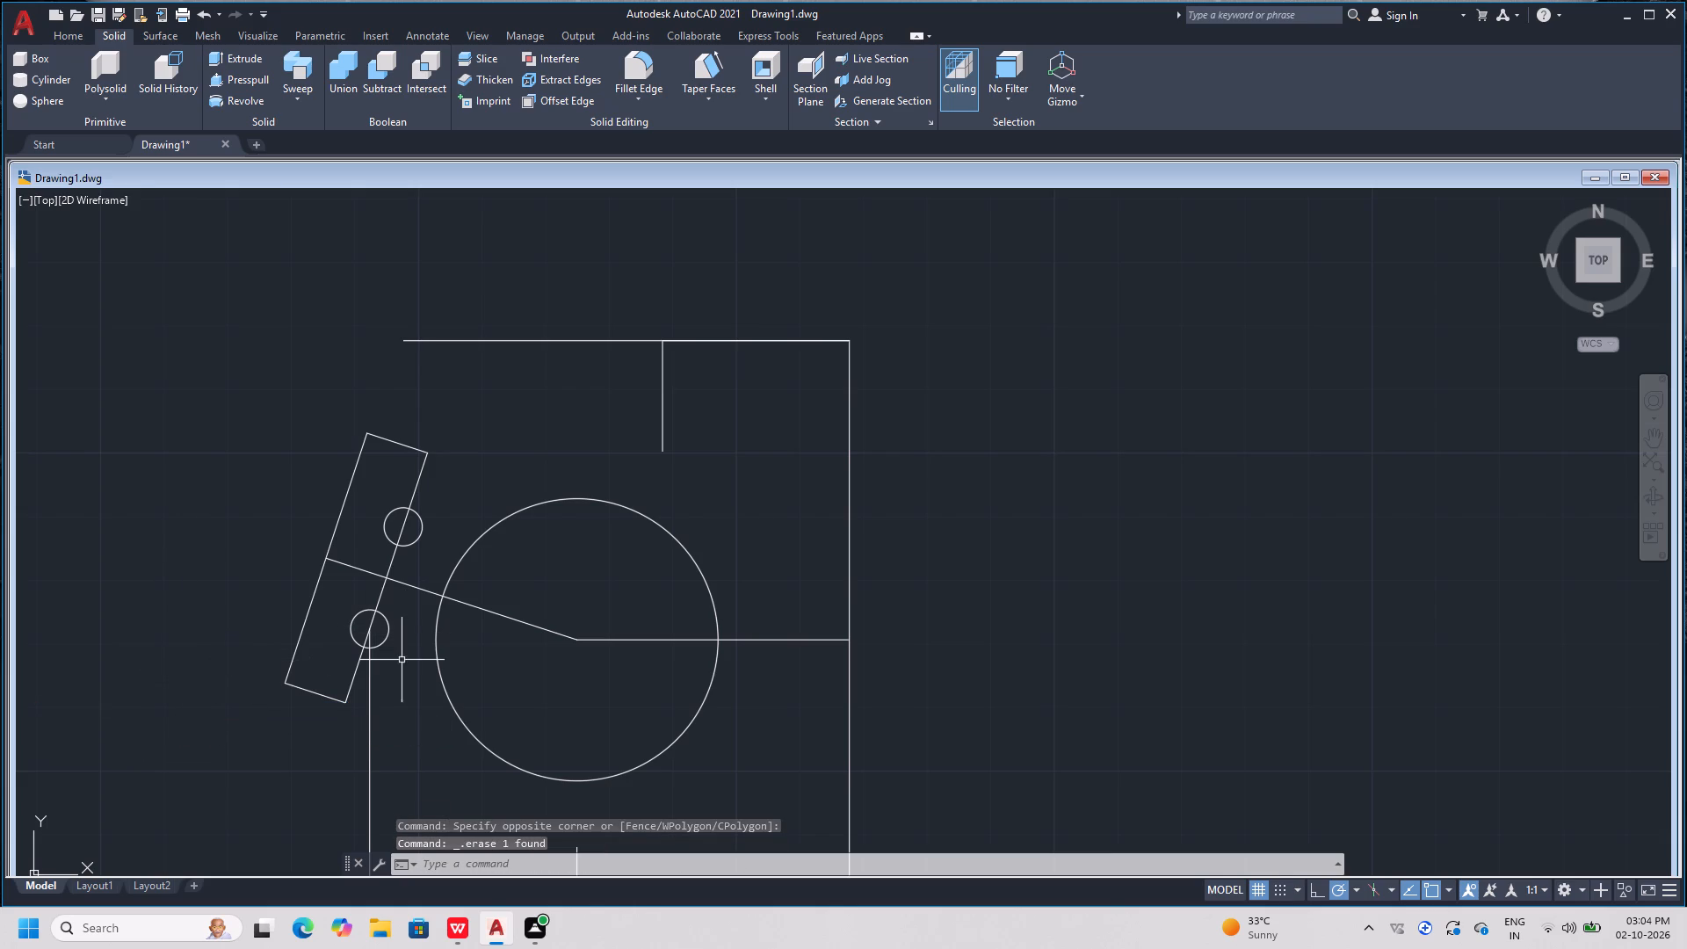
Draw a circle of radius 32.5 concentric with the existing large circle.
scroll(371, 699, "down", 1)
scroll(346, 786, "up", 2)
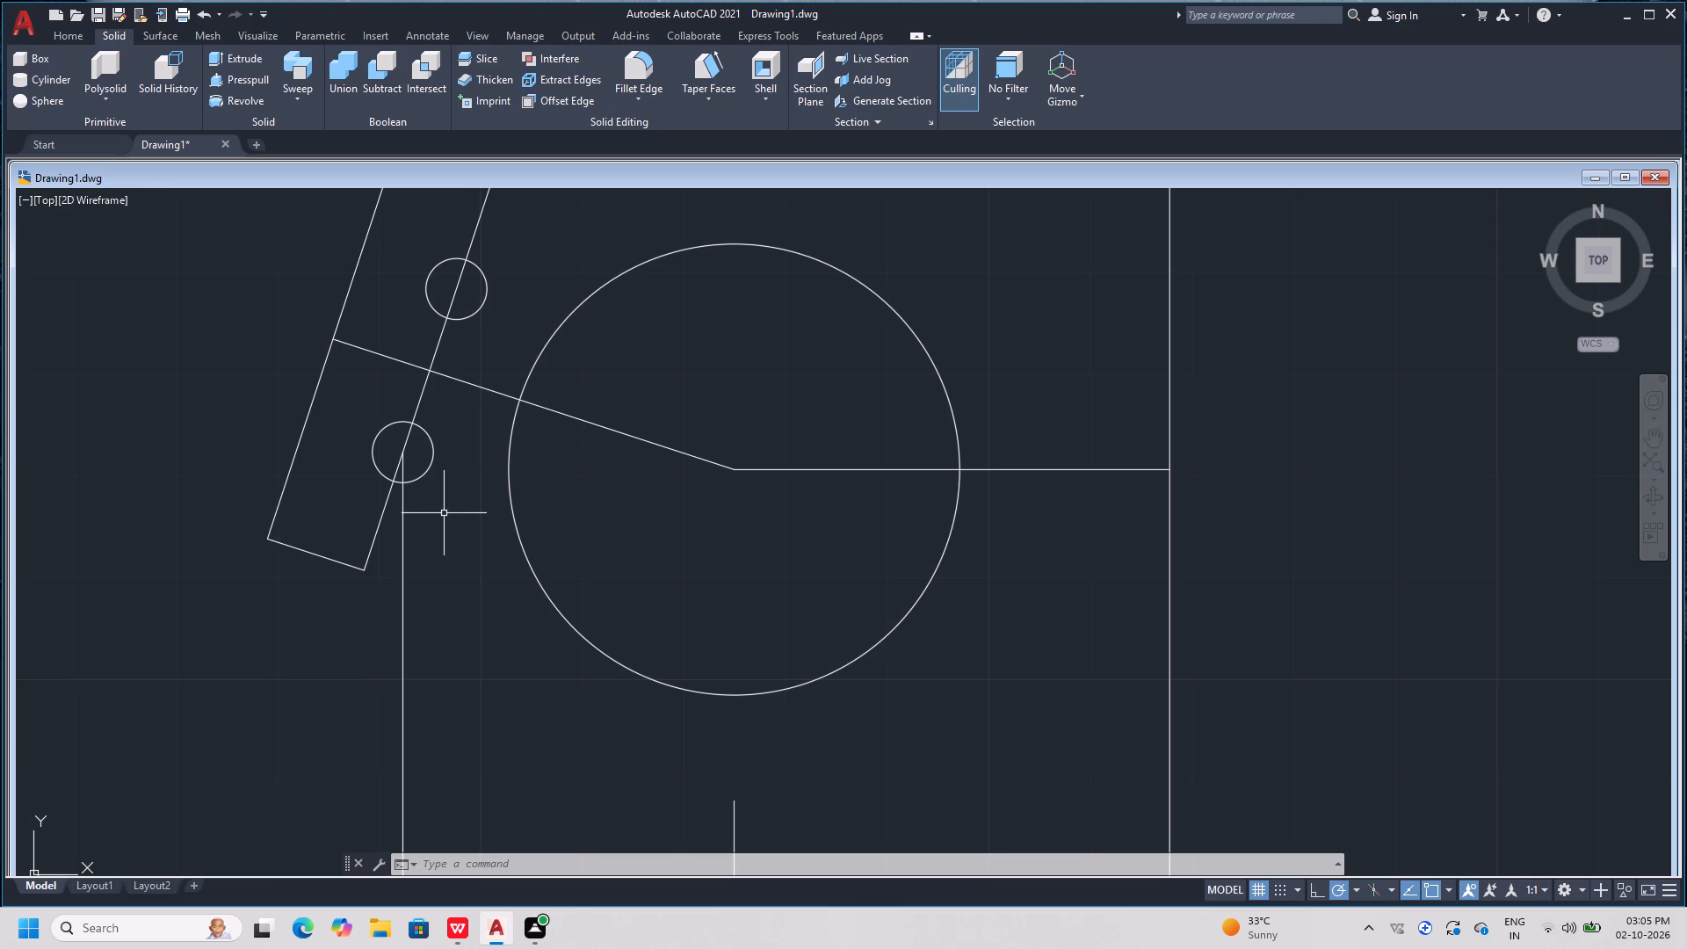
scroll(489, 473, "down", 1)
key("c")
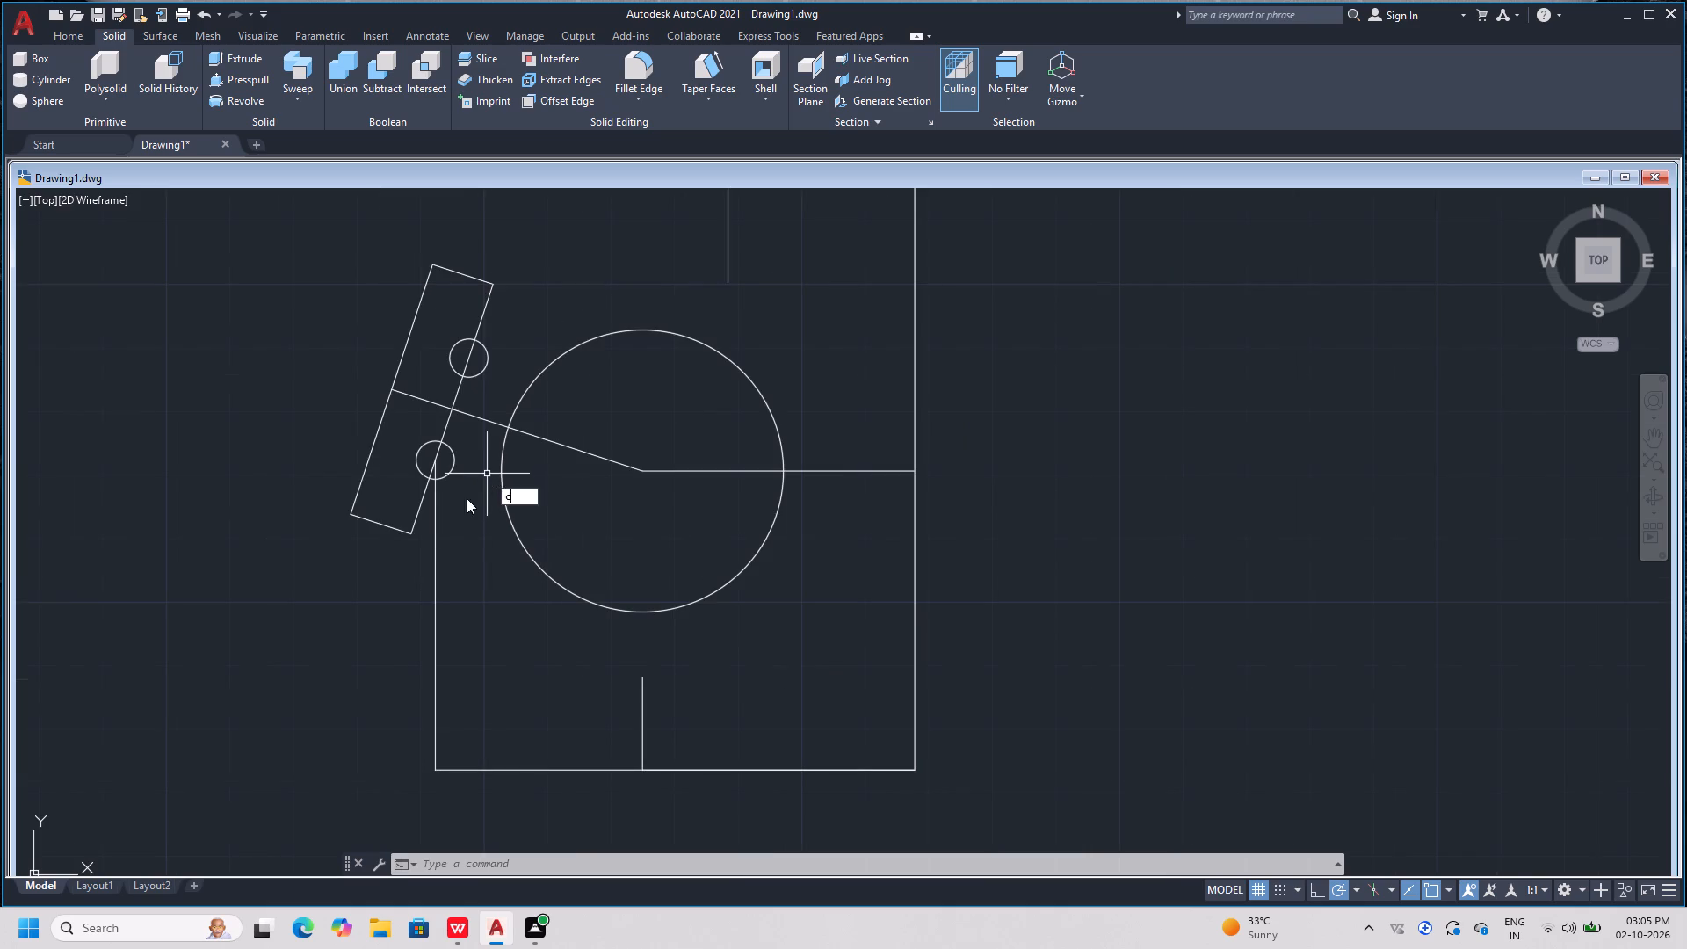
key("space")
left_click(639, 468)
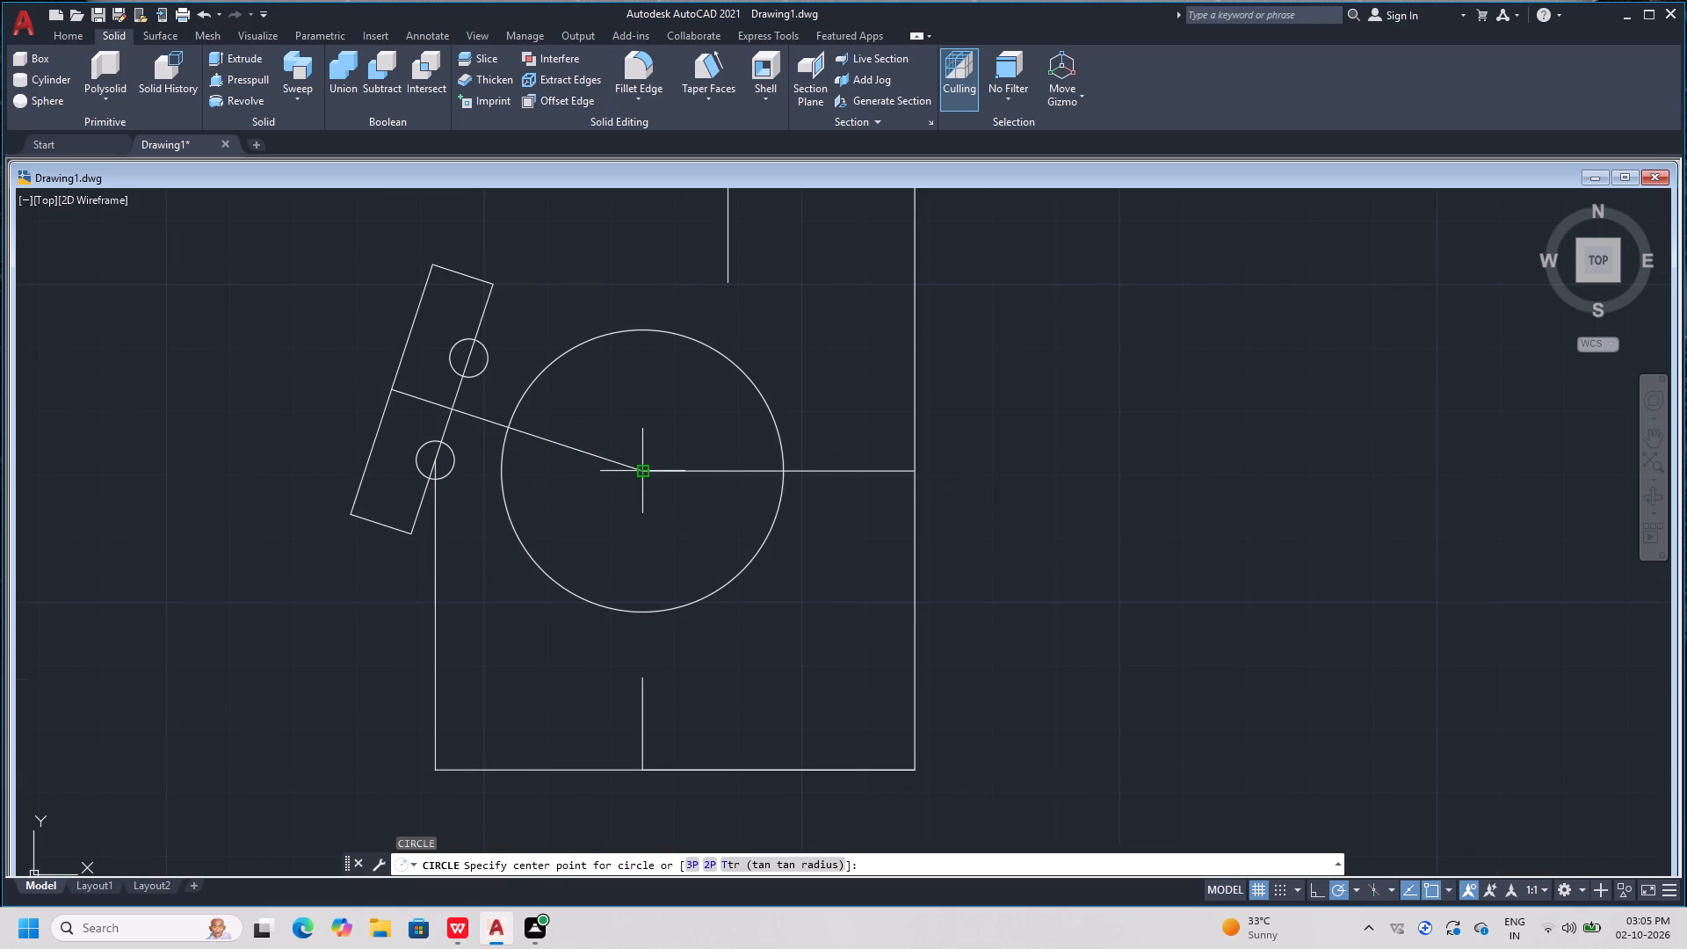
type("32.5")
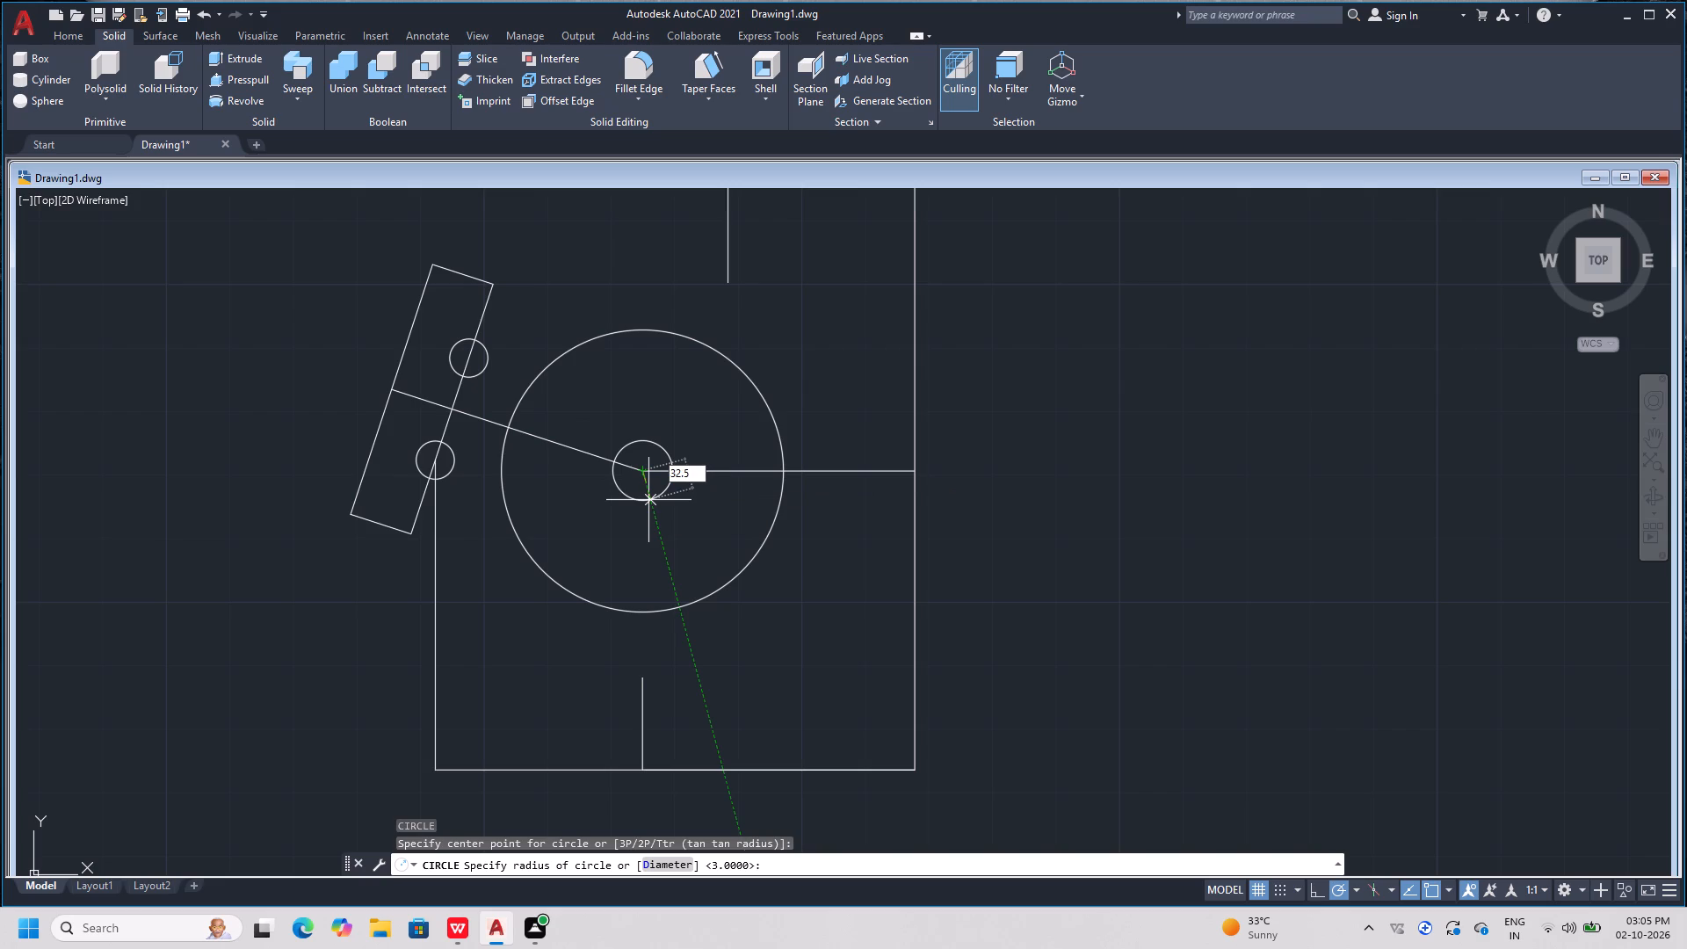
key("Return")
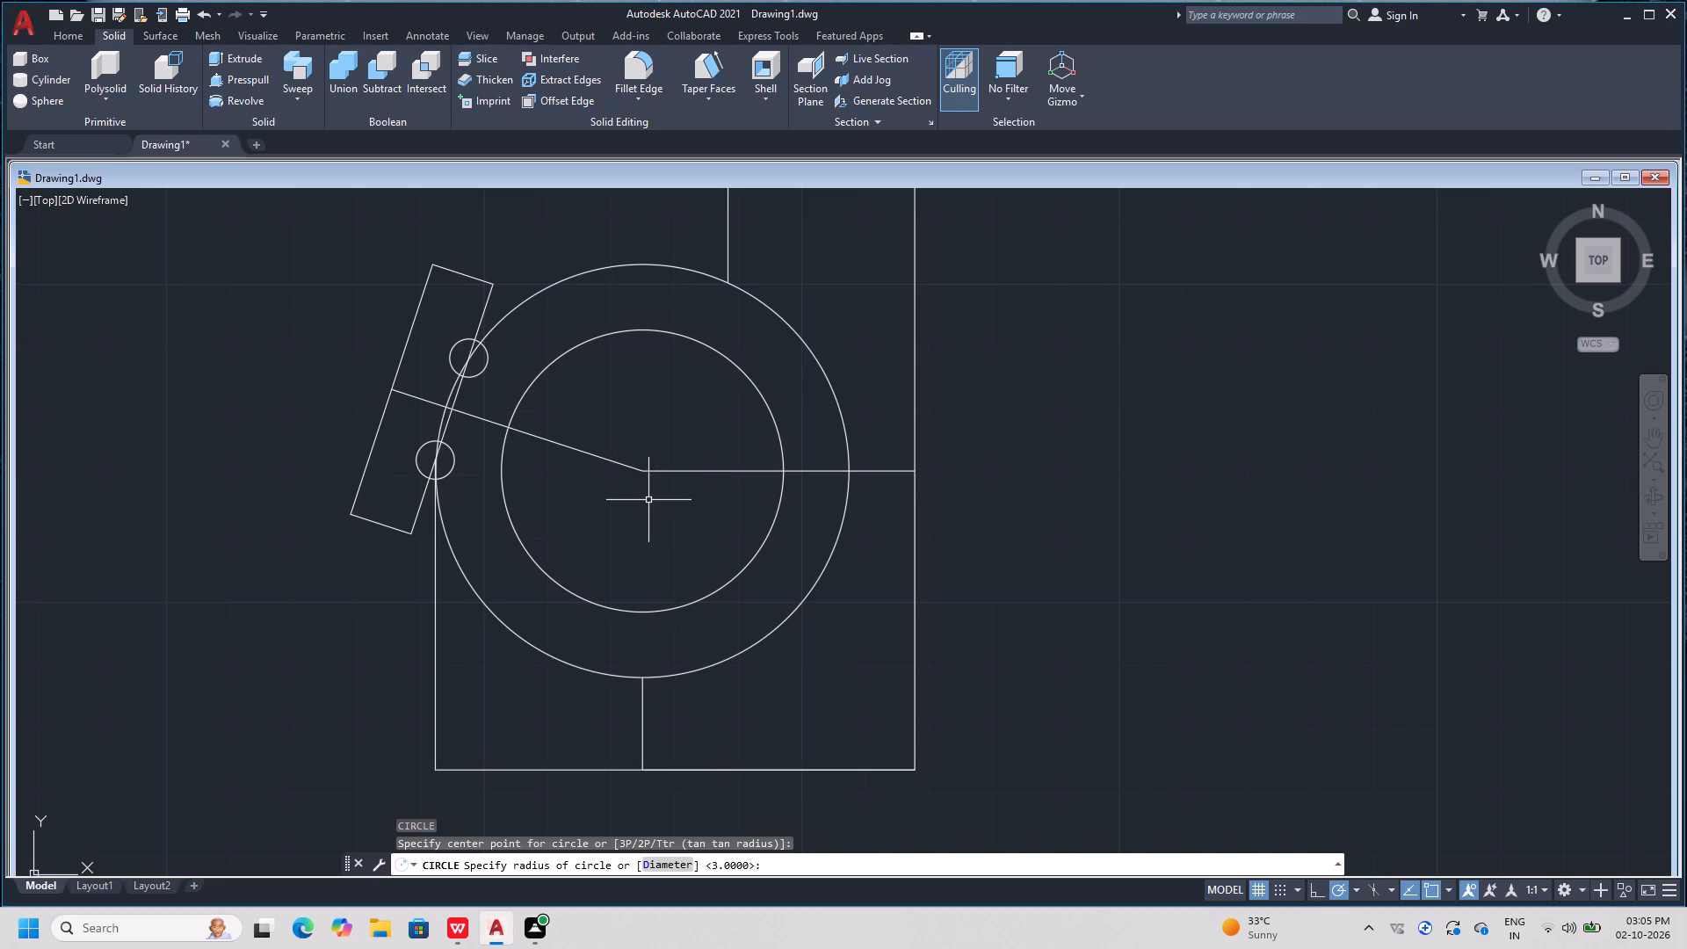
Examine where the new outer circle meets the vertical edge and the slanted line inside the lower small circle.
scroll(648, 482, "up", 2)
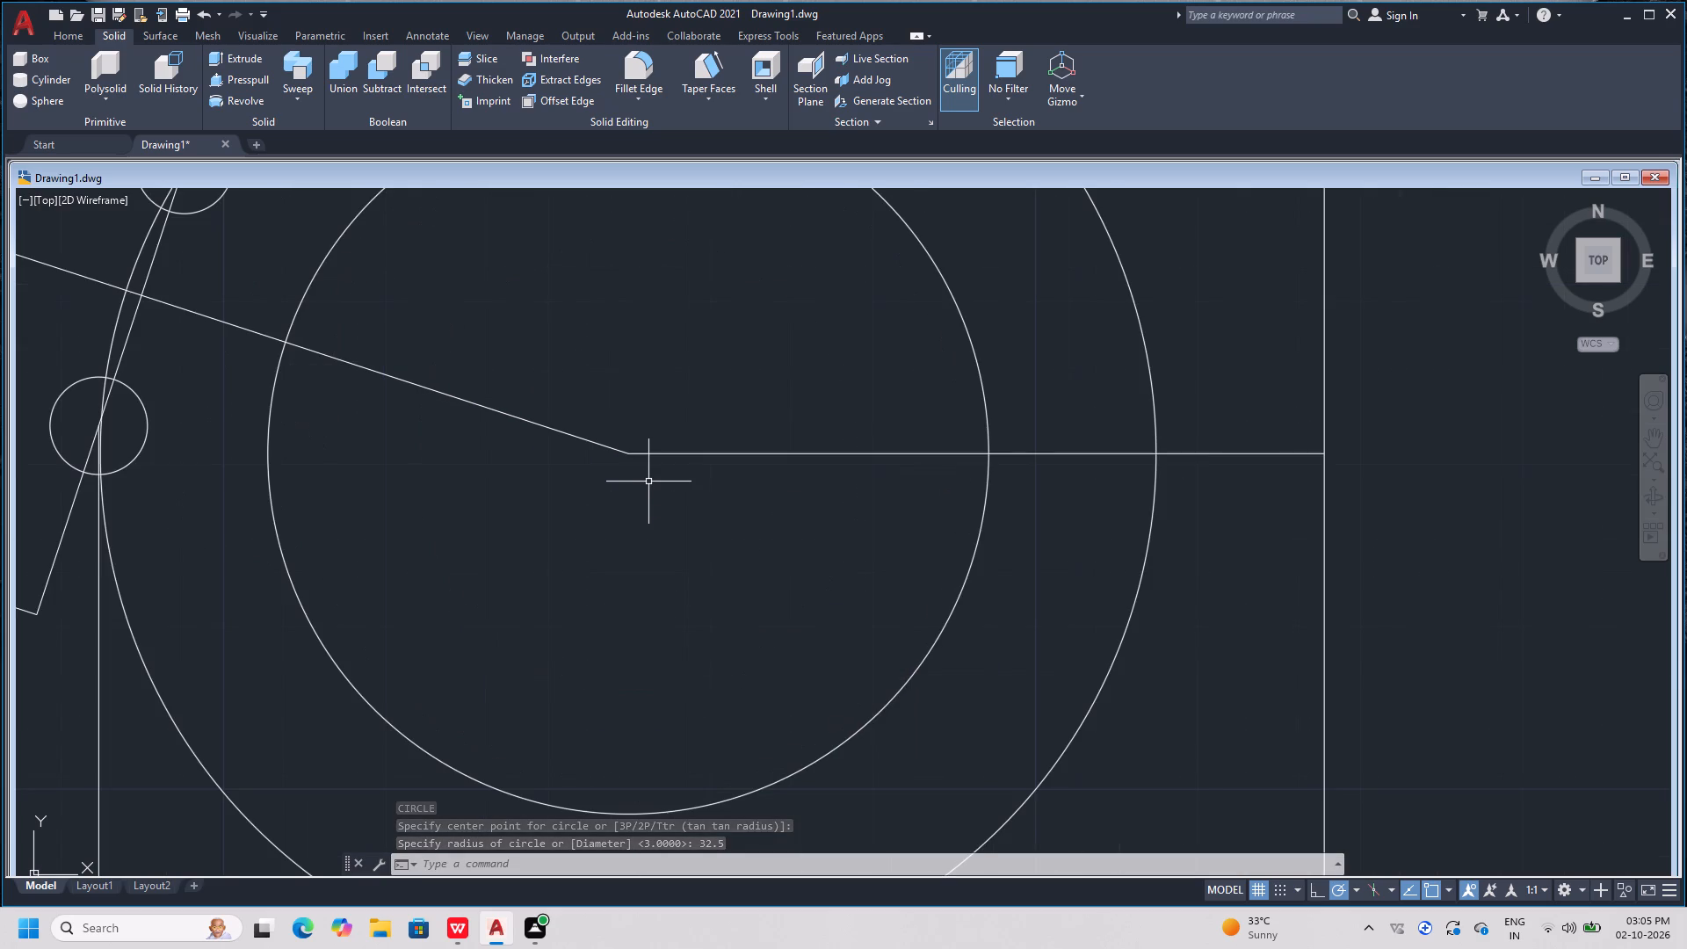
scroll(634, 515, "up", 1)
scroll(634, 515, "down", 2)
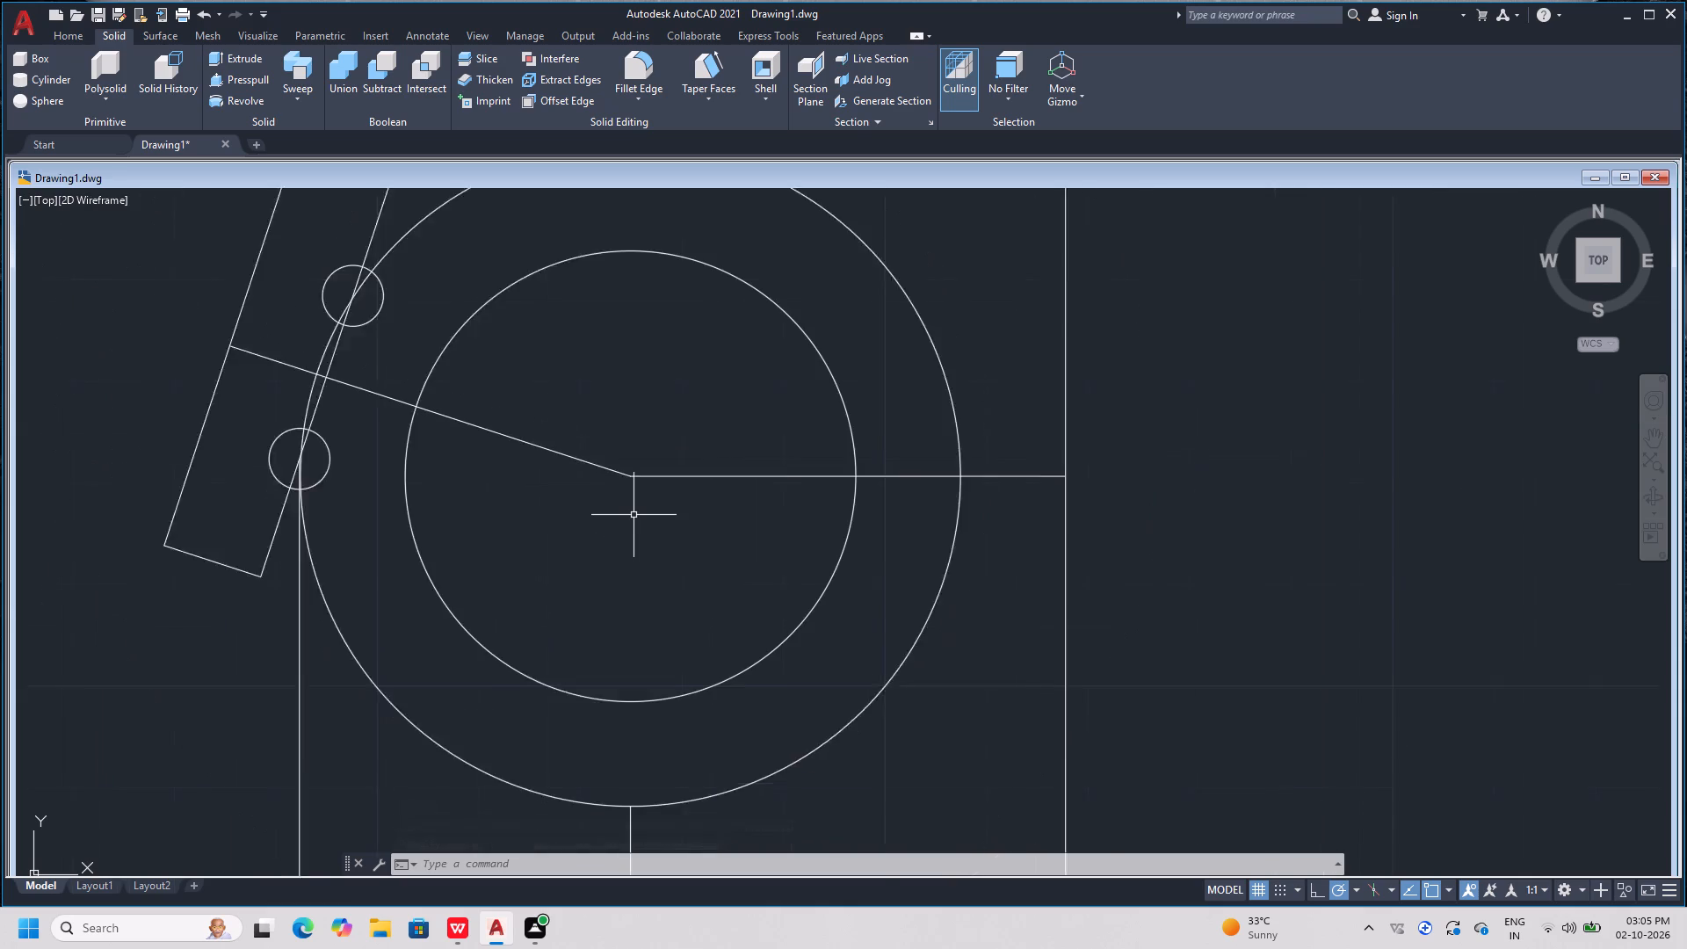
scroll(634, 515, "down", 1)
scroll(376, 481, "up", 2)
scroll(449, 463, "up", 2)
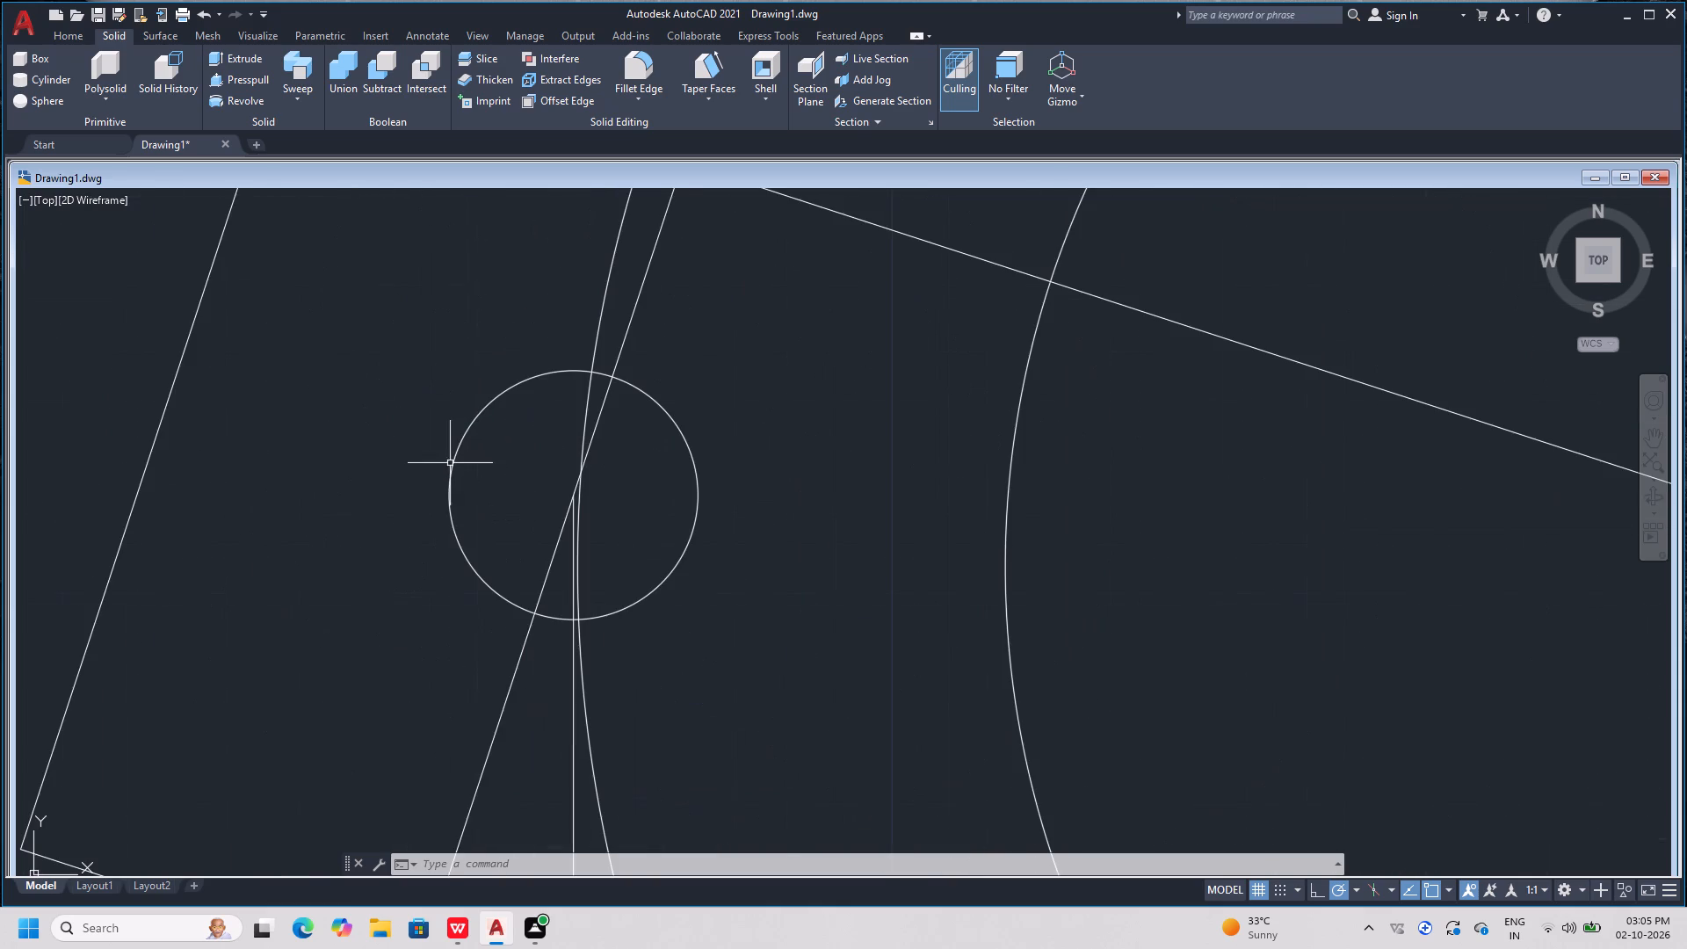
scroll(594, 506, "up", 2)
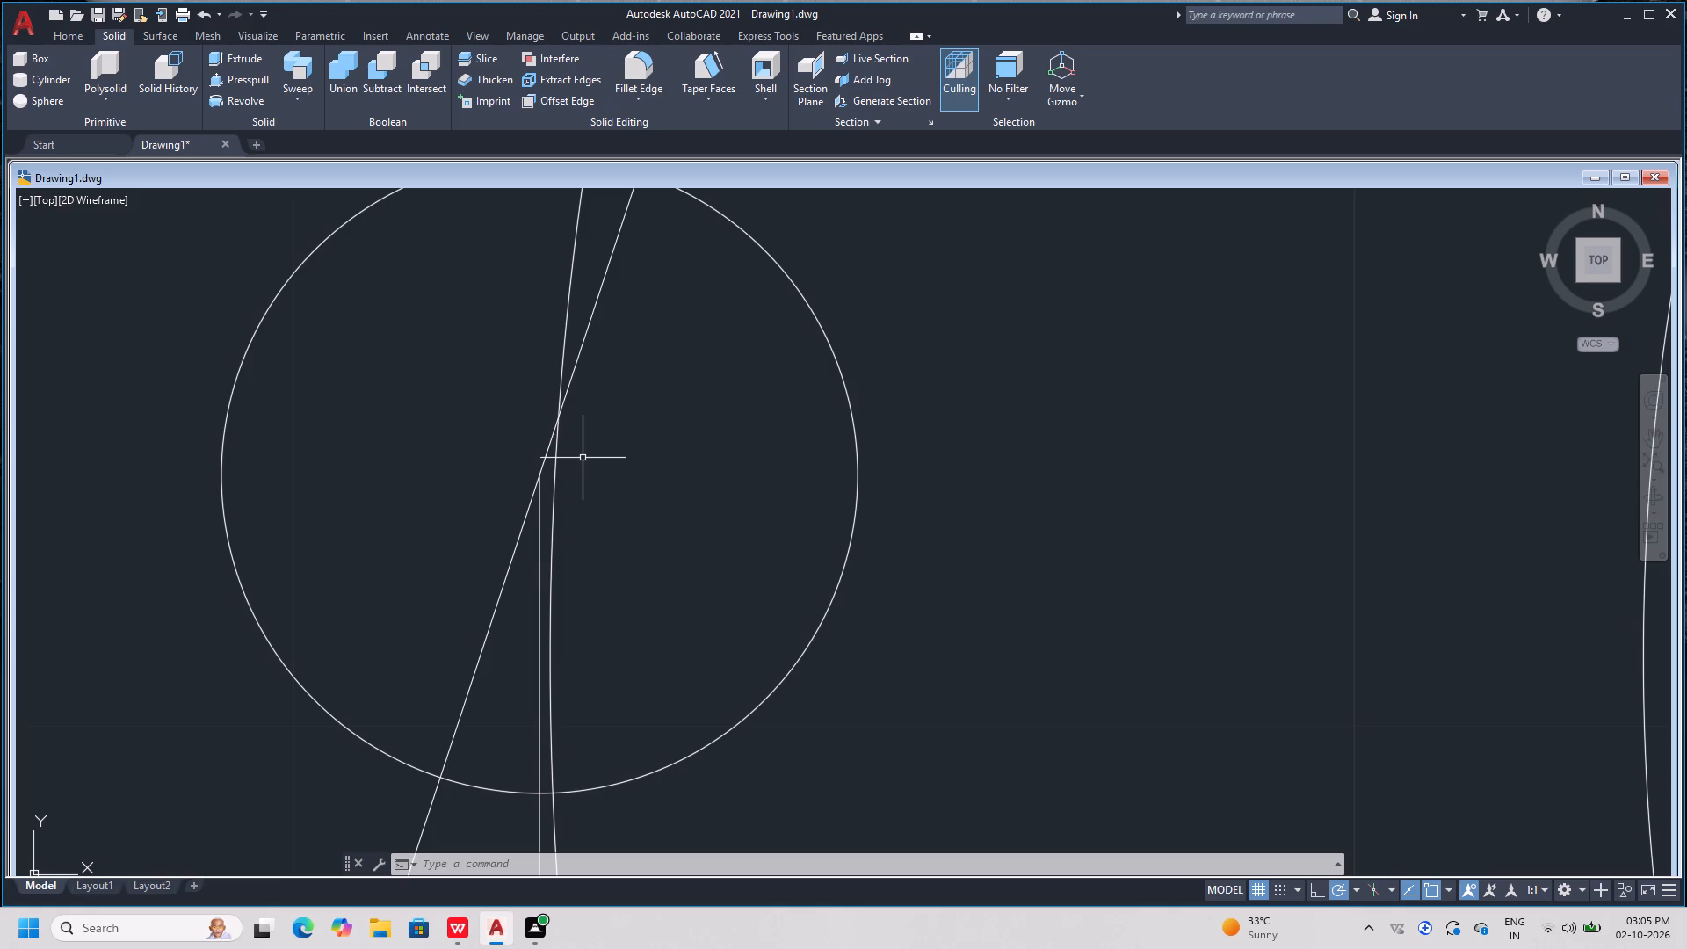
scroll(583, 457, "down", 2)
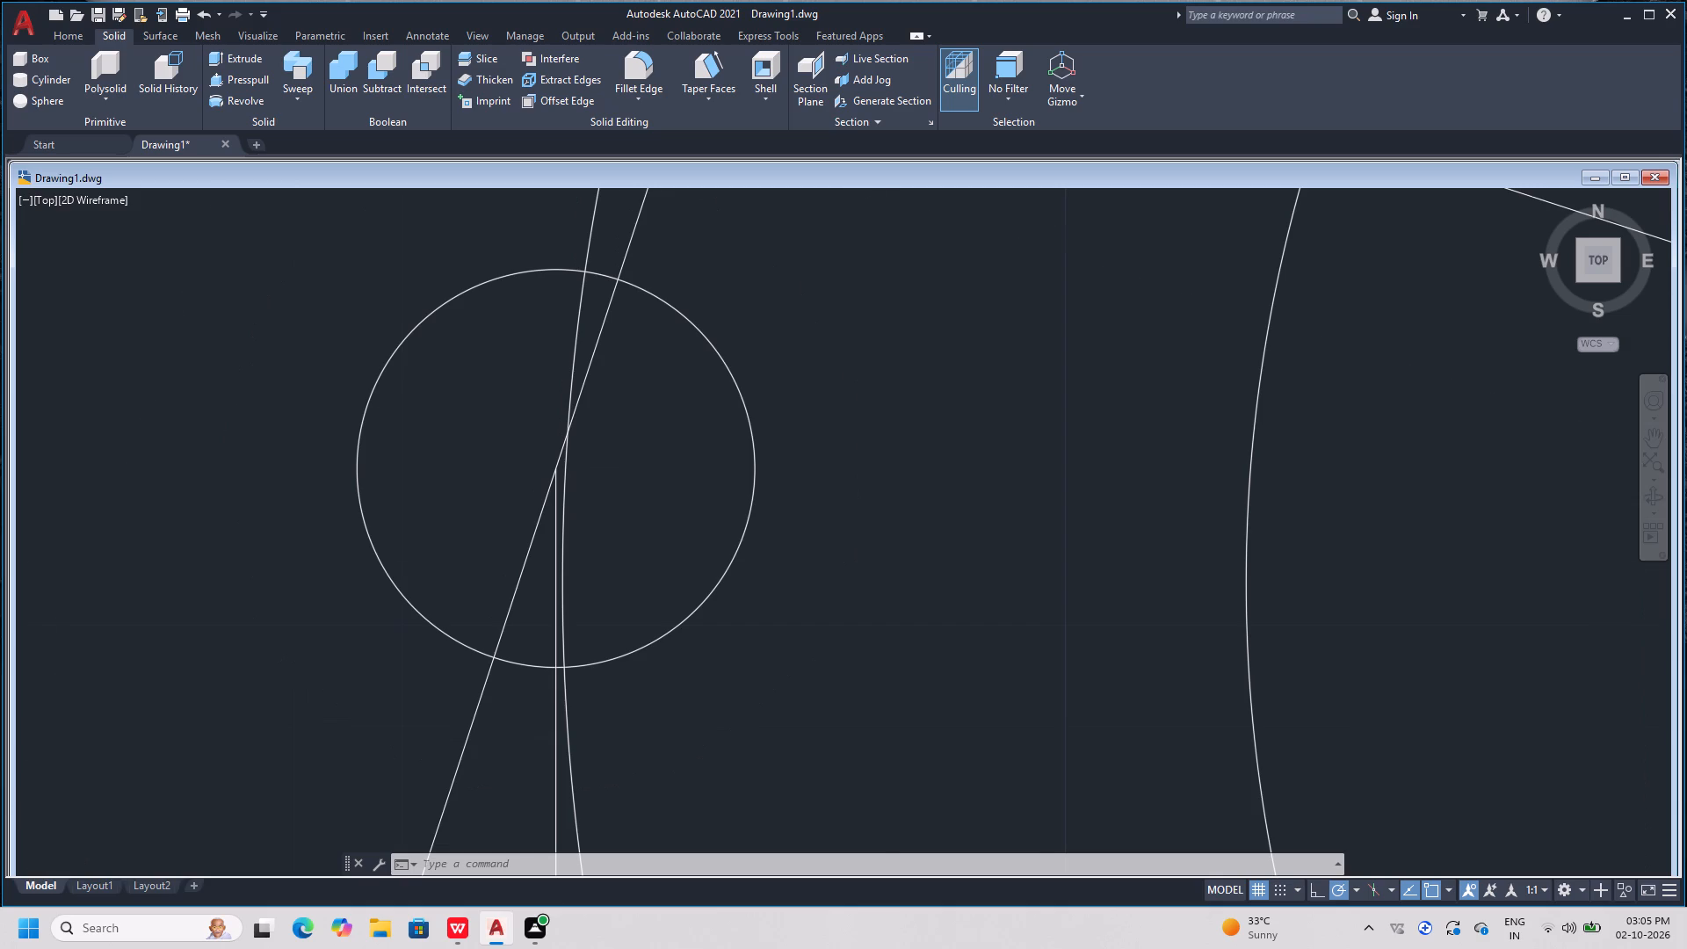
scroll(565, 570, "up", 4)
scroll(565, 570, "down", 3)
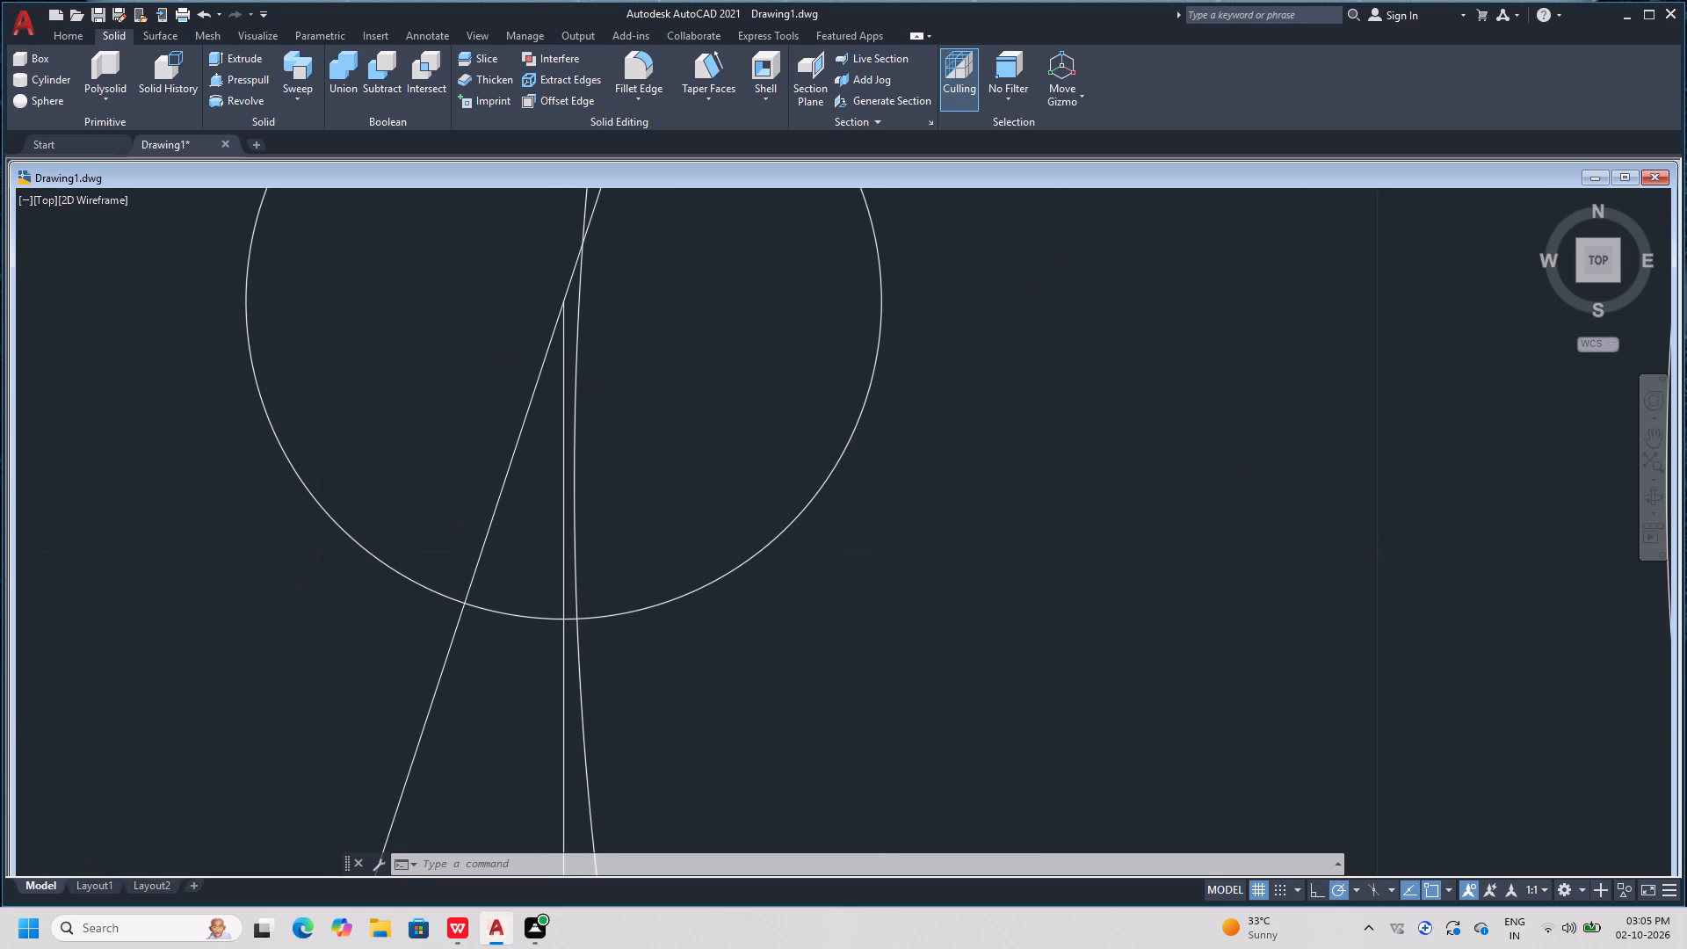
scroll(565, 565, "up", 2)
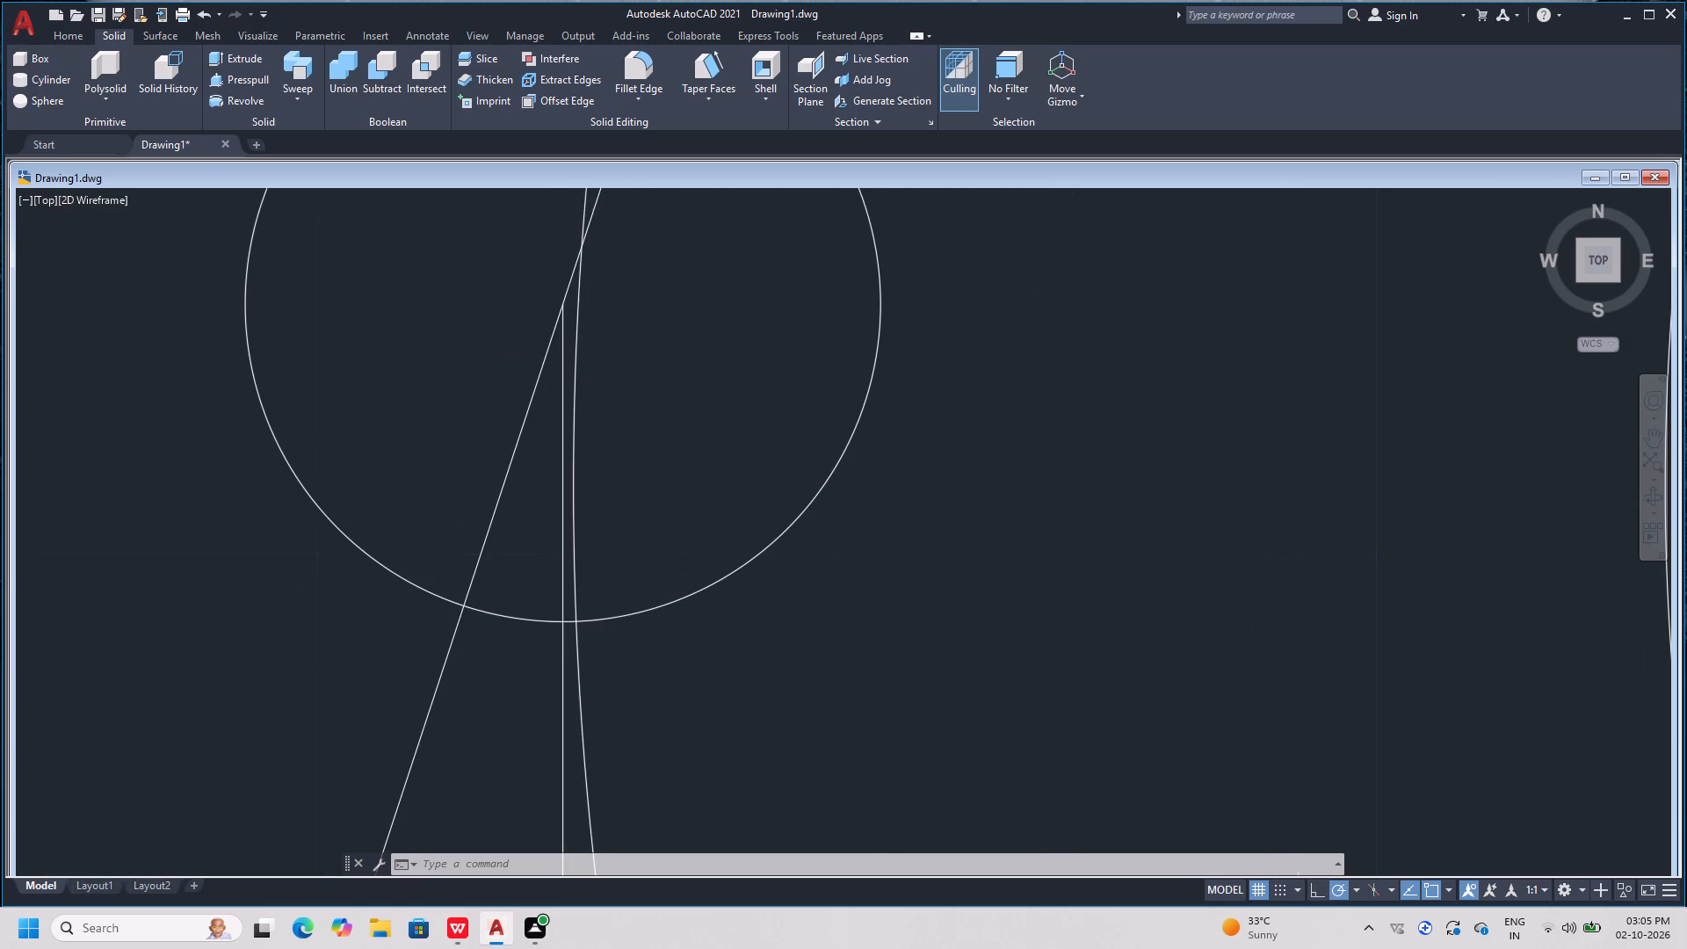
scroll(565, 565, "down", 1)
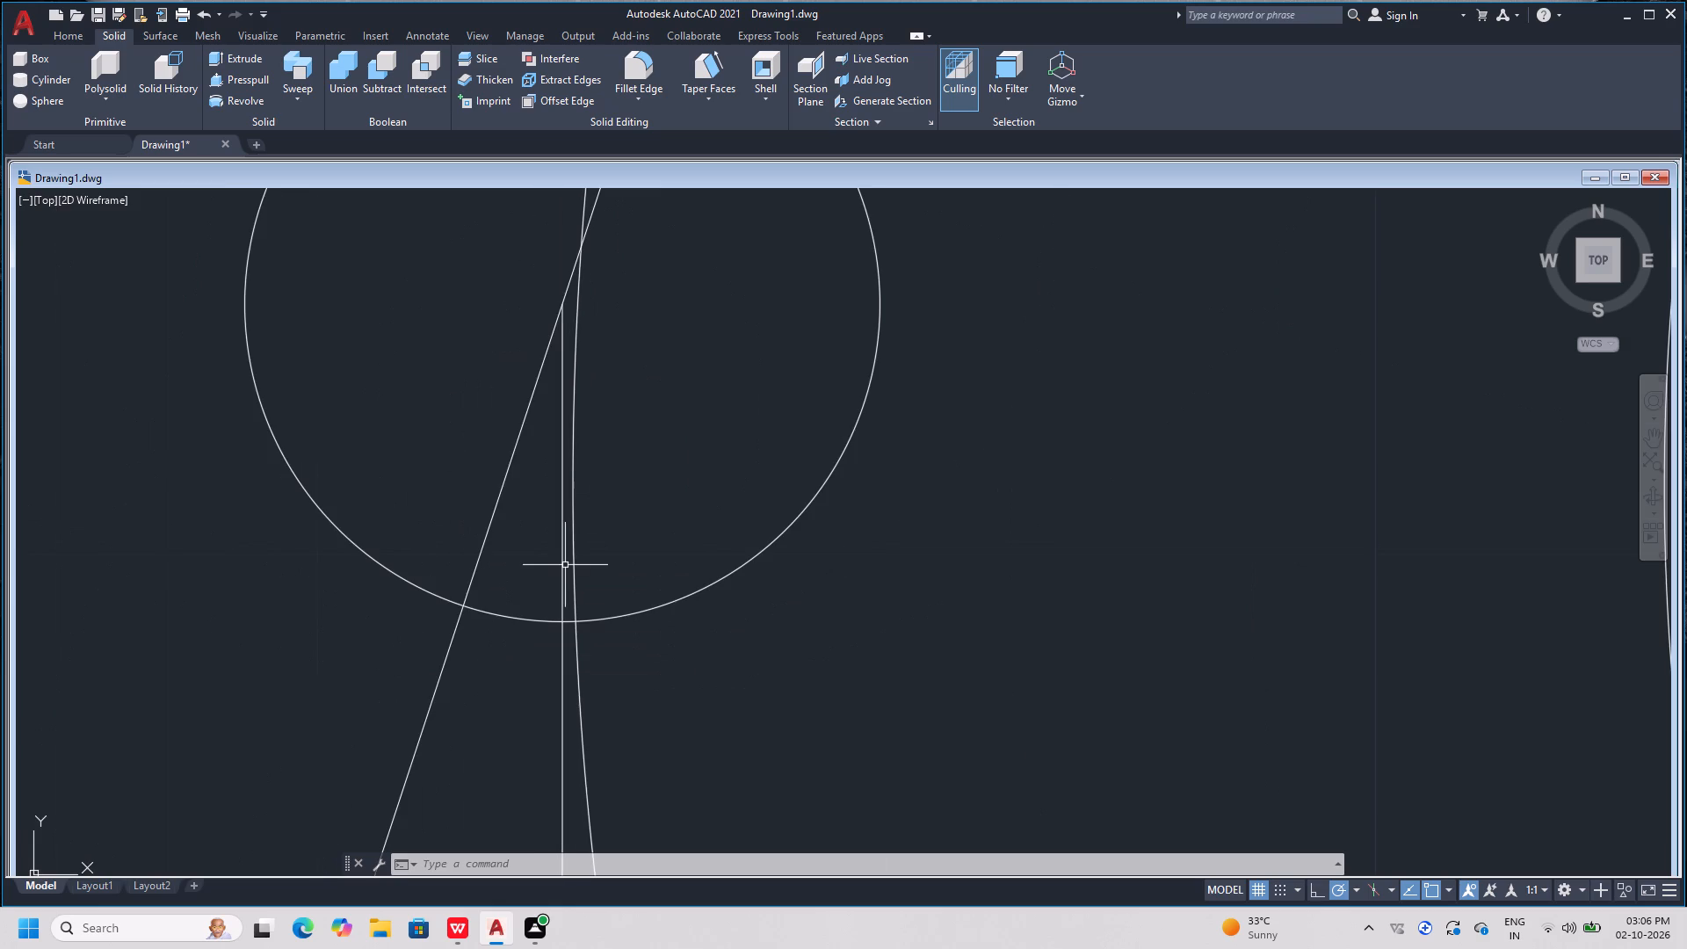
scroll(565, 565, "down", 1)
scroll(565, 565, "up", 2)
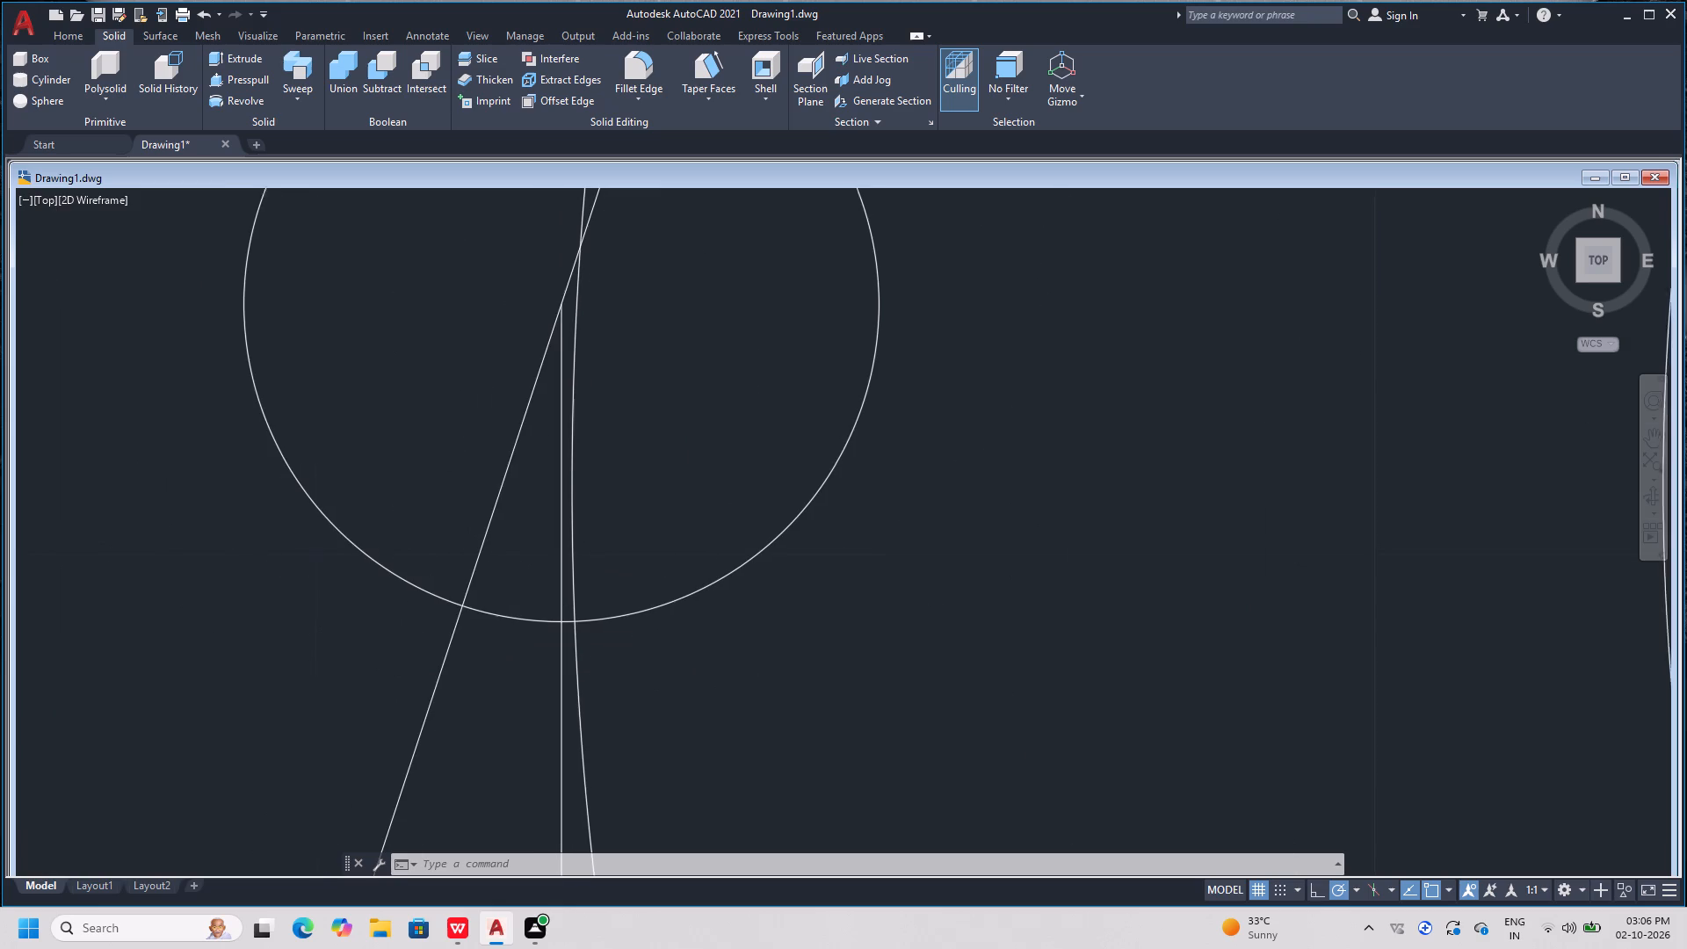
scroll(565, 565, "up", 1)
scroll(565, 565, "down", 6)
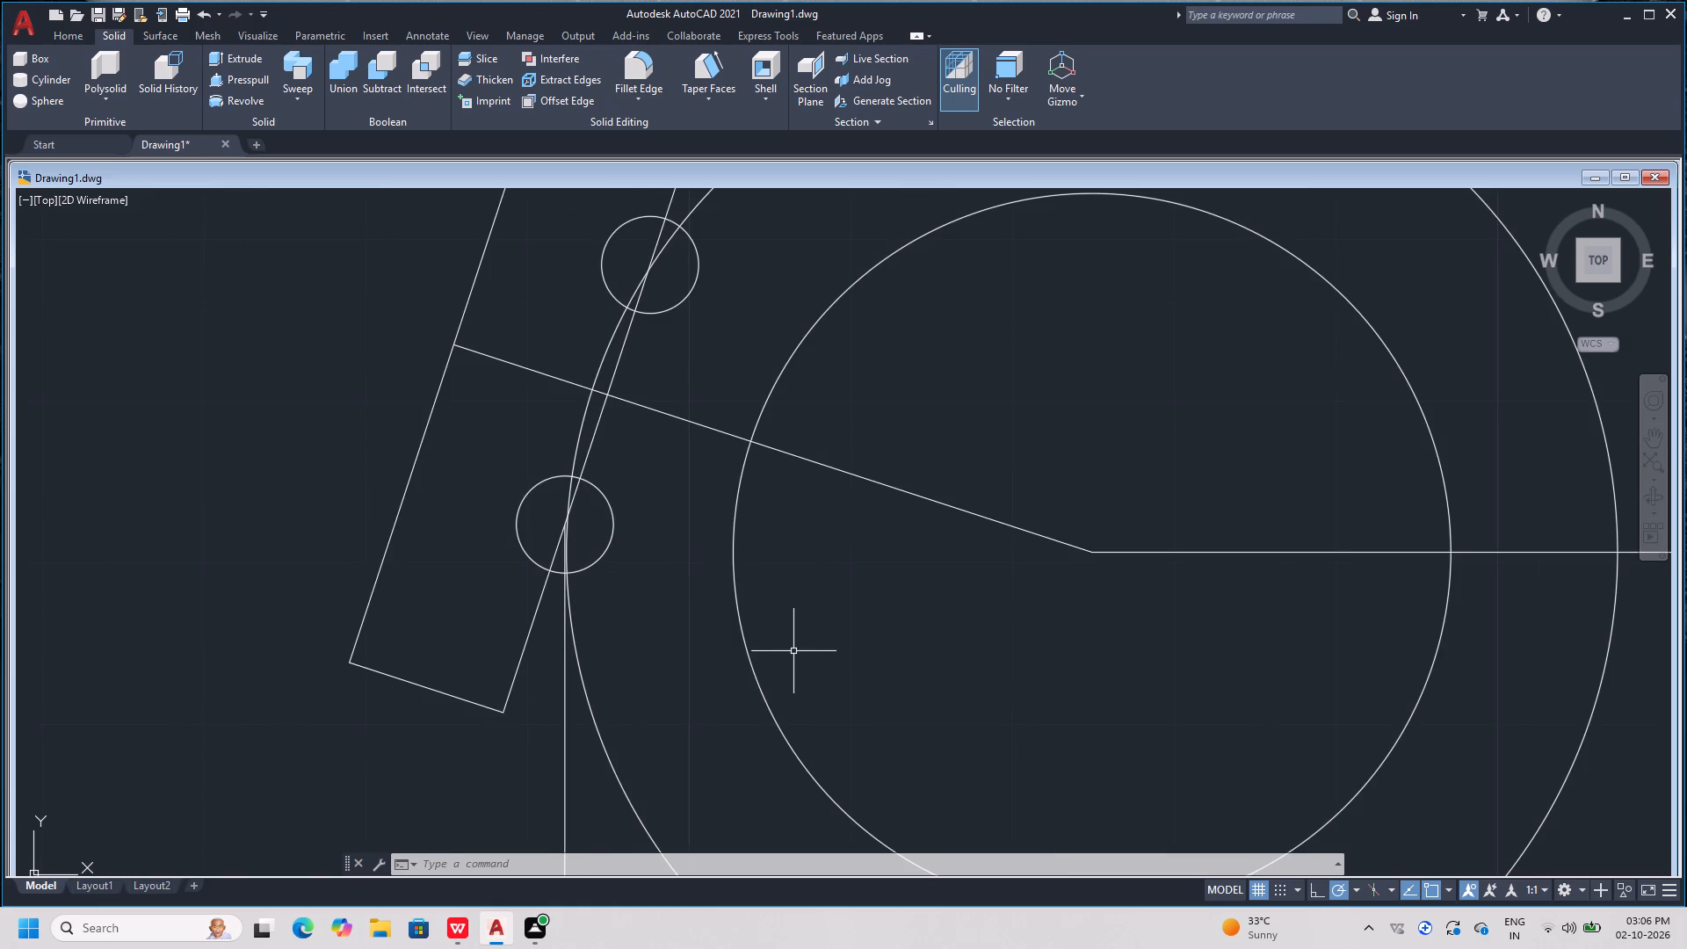
scroll(569, 549, "up", 2)
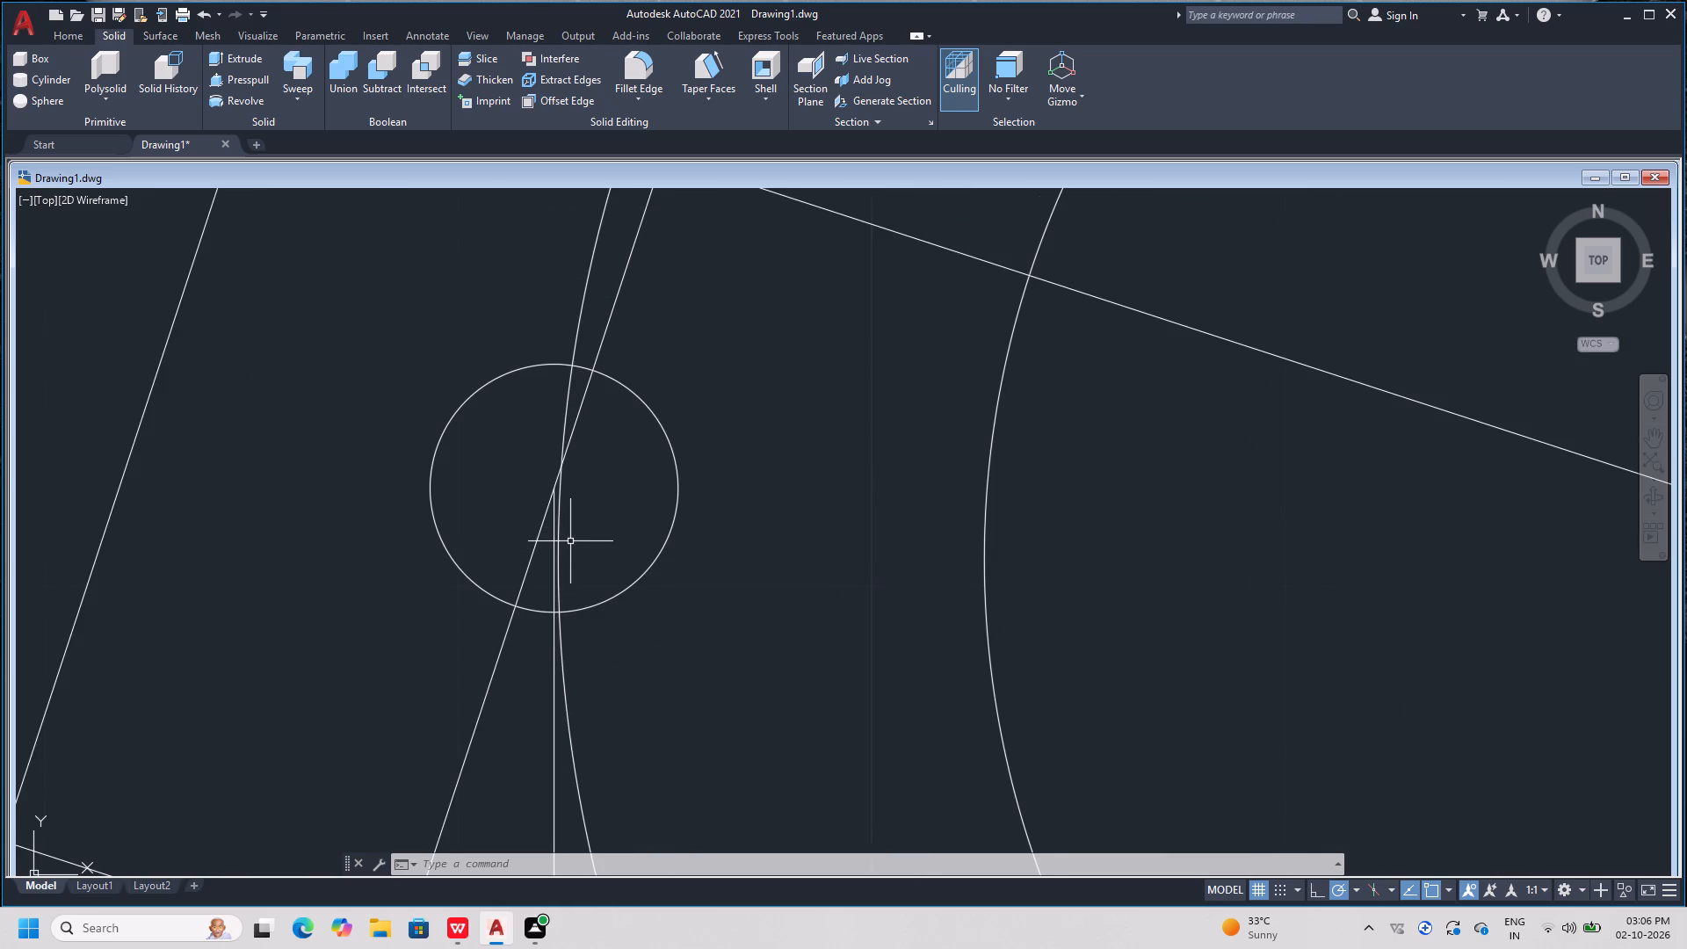
scroll(571, 541, "up", 1)
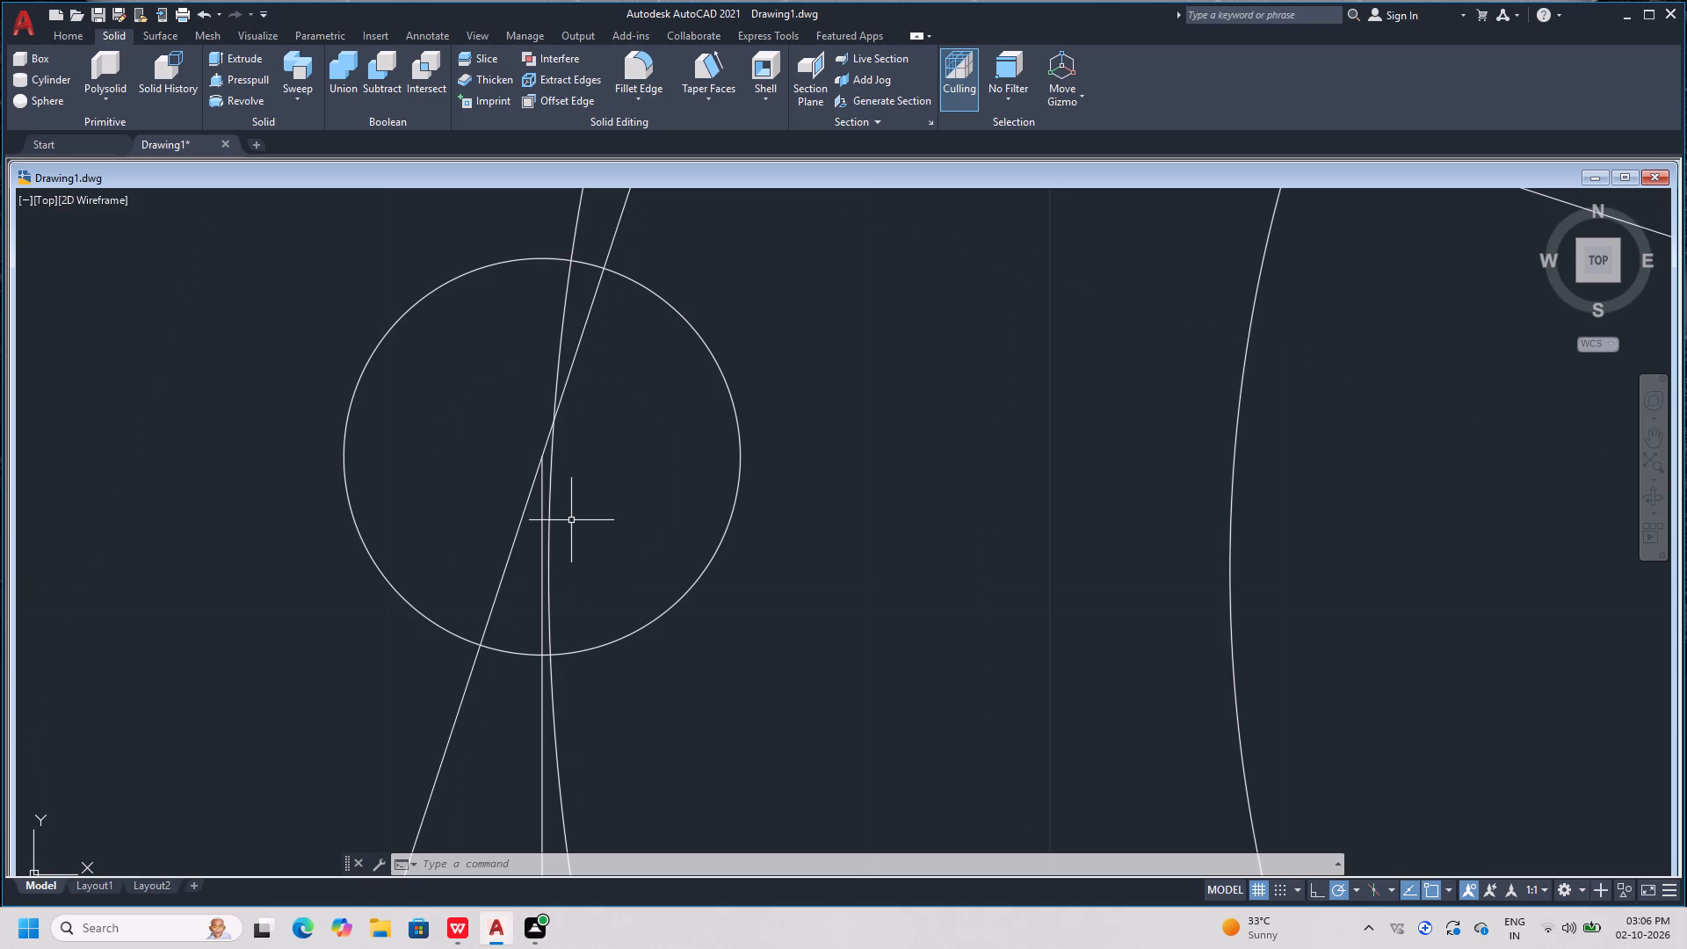
Trim the radius 32.5 circle's arc between the two small circles and inside the lower small circle.
scroll(571, 520, "down", 3)
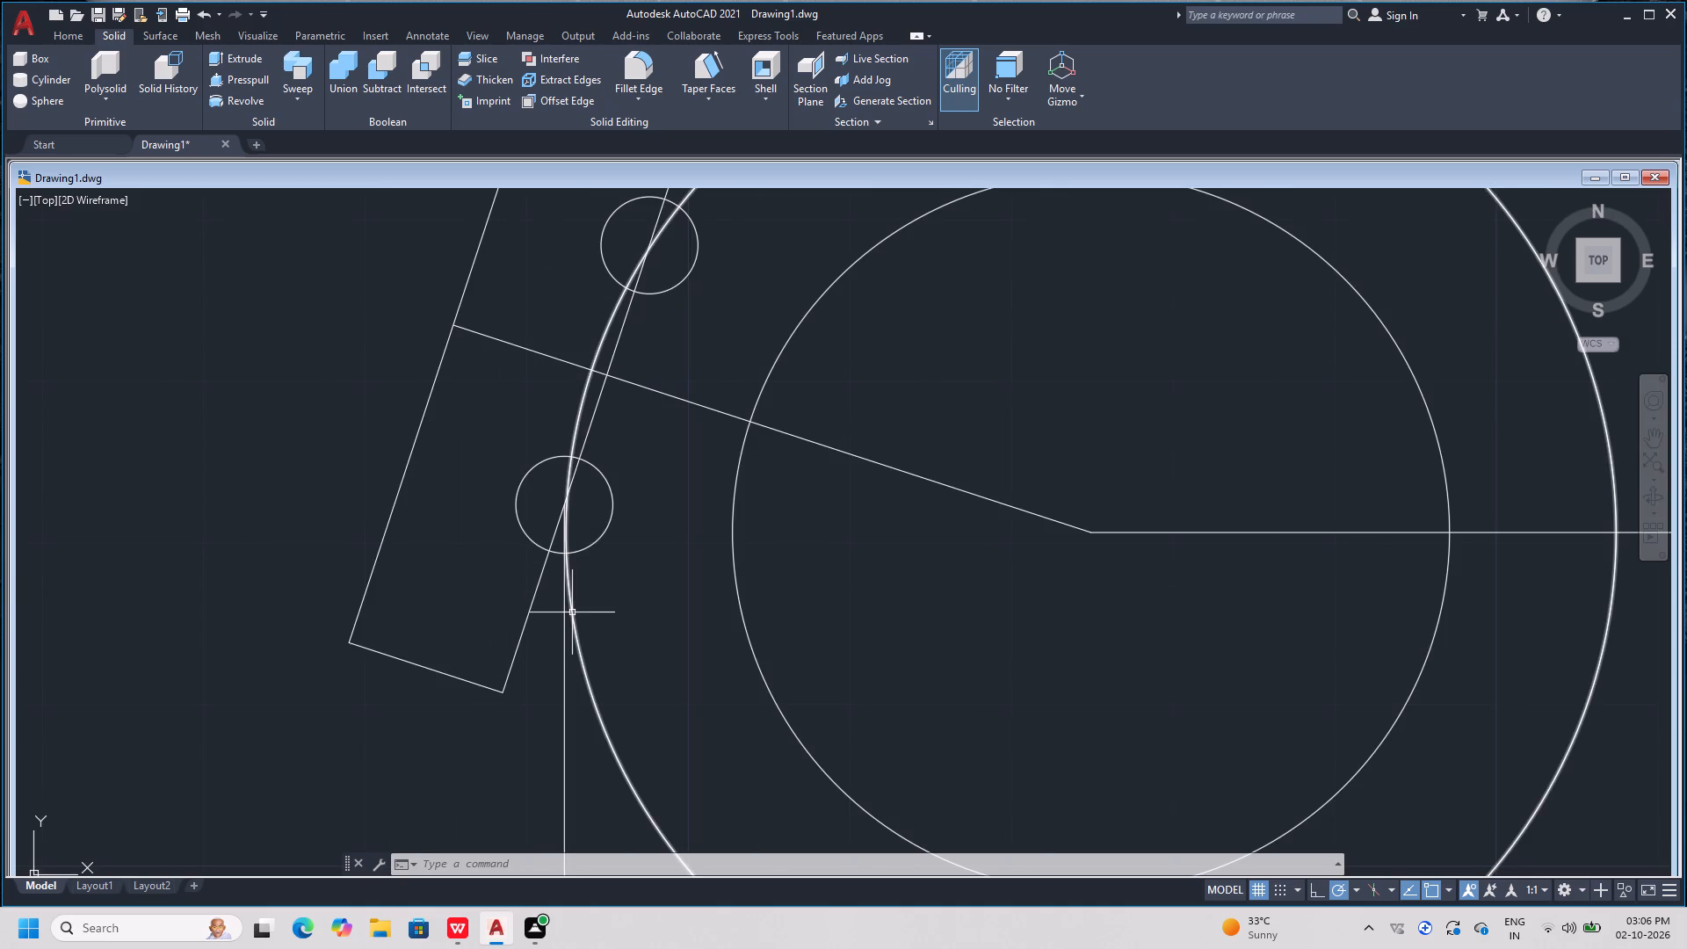
scroll(572, 612, "down", 1)
scroll(590, 554, "up", 1)
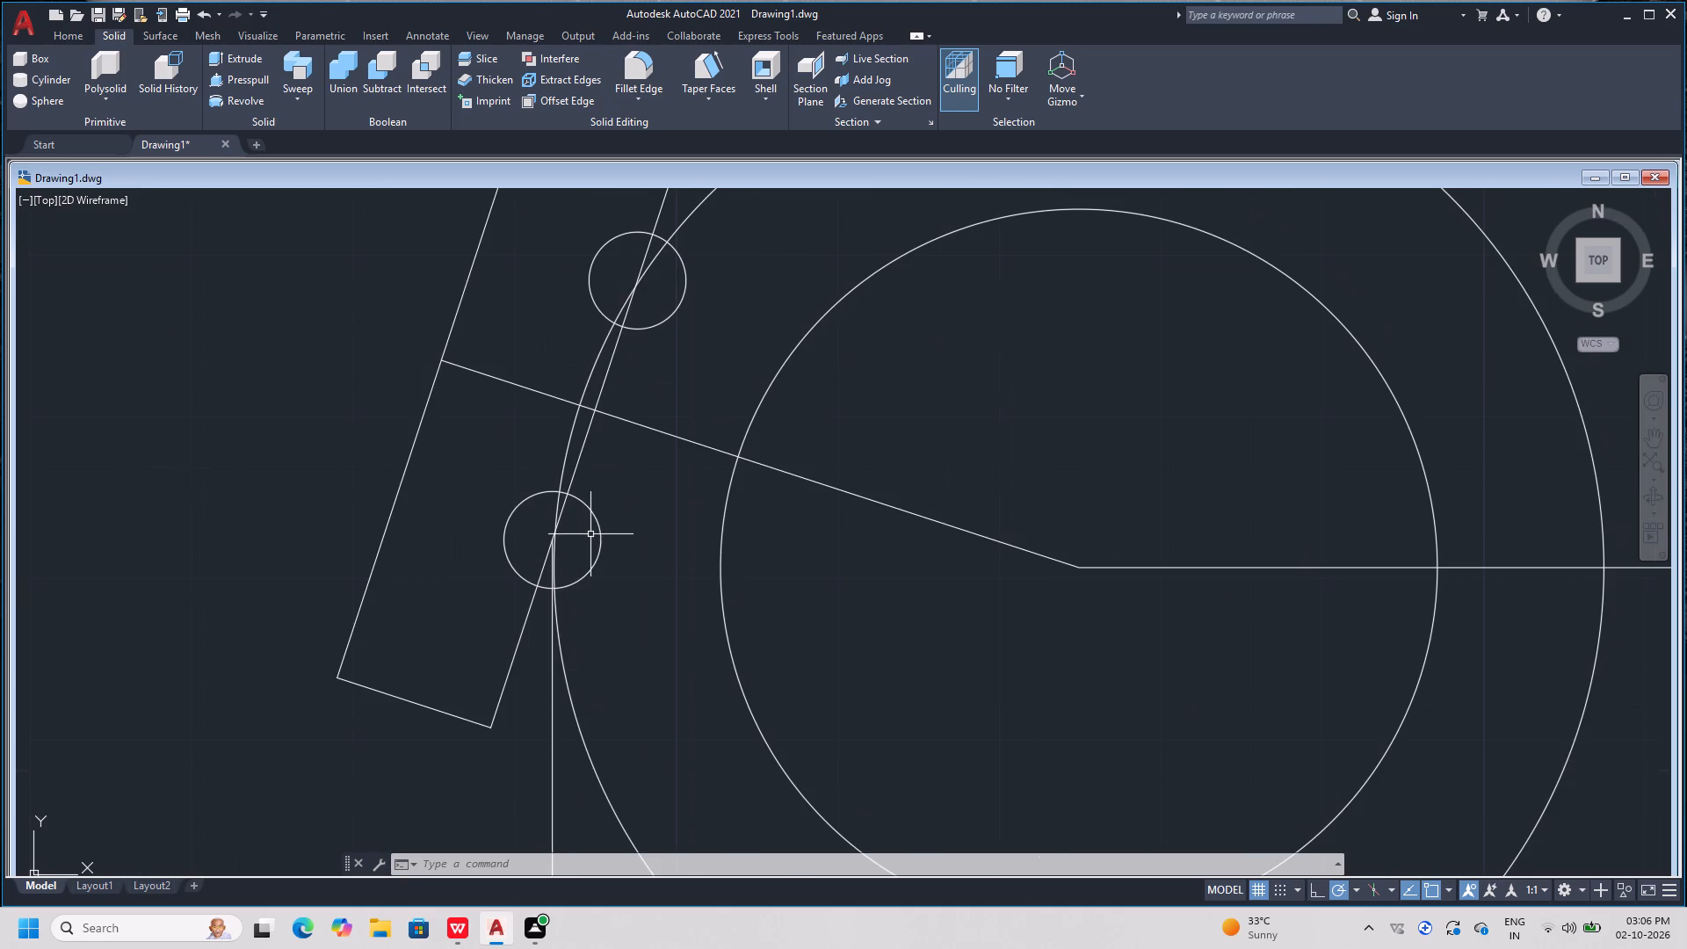
key("Escape")
key("Escape")
type("tr")
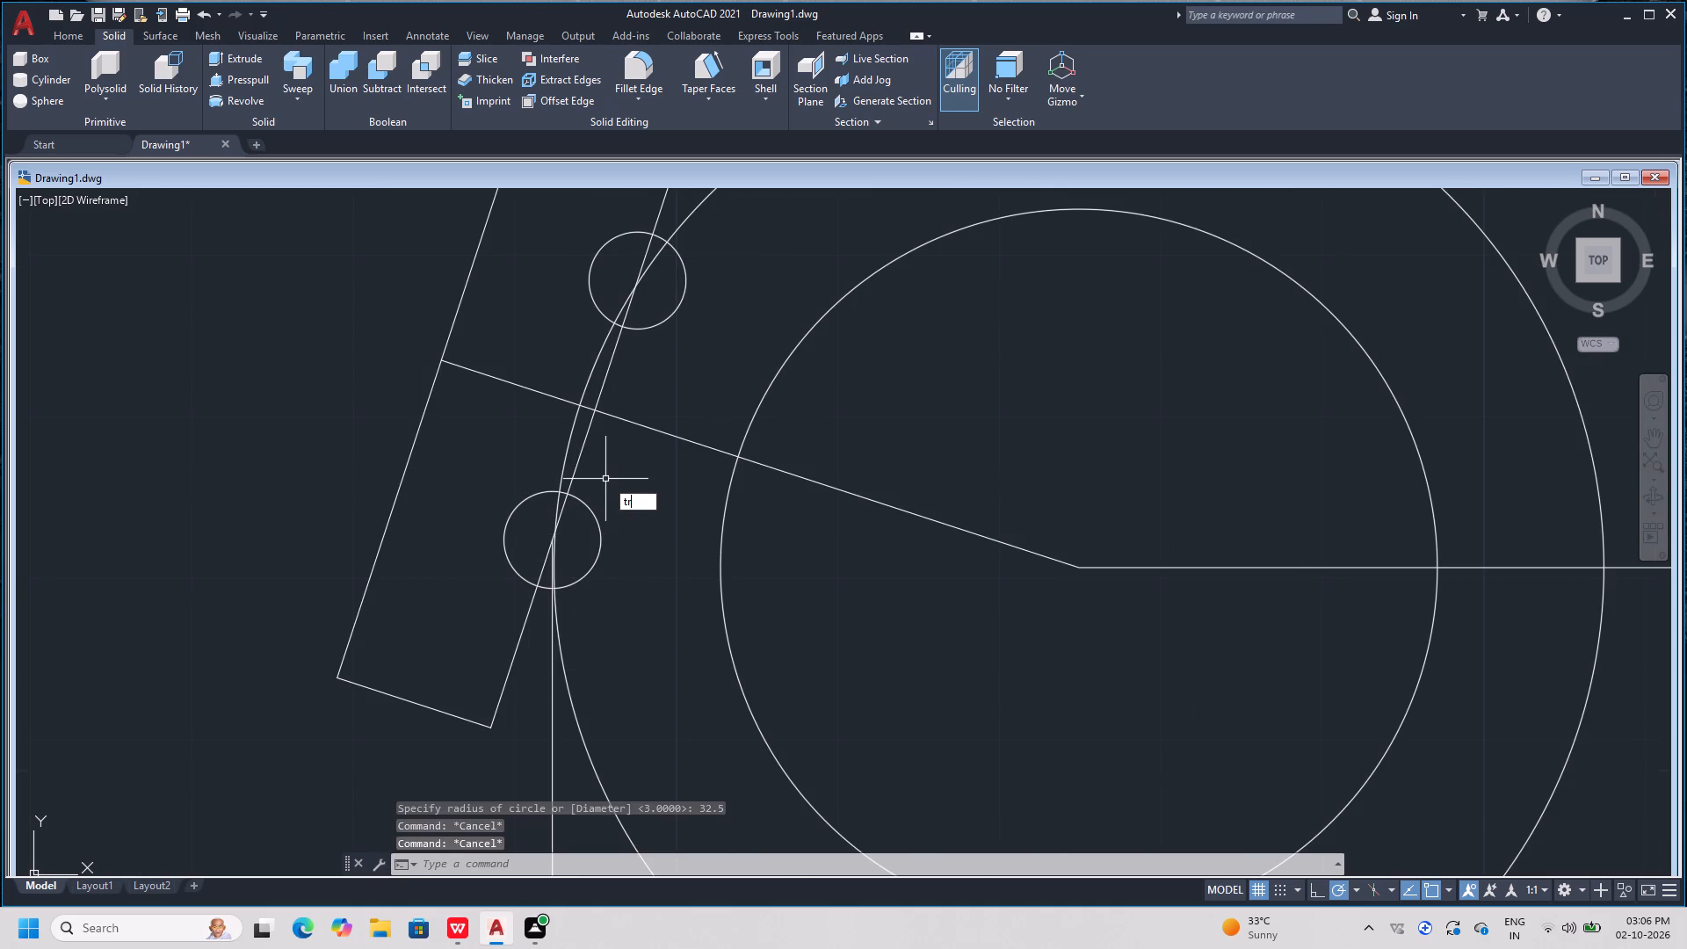
key("space")
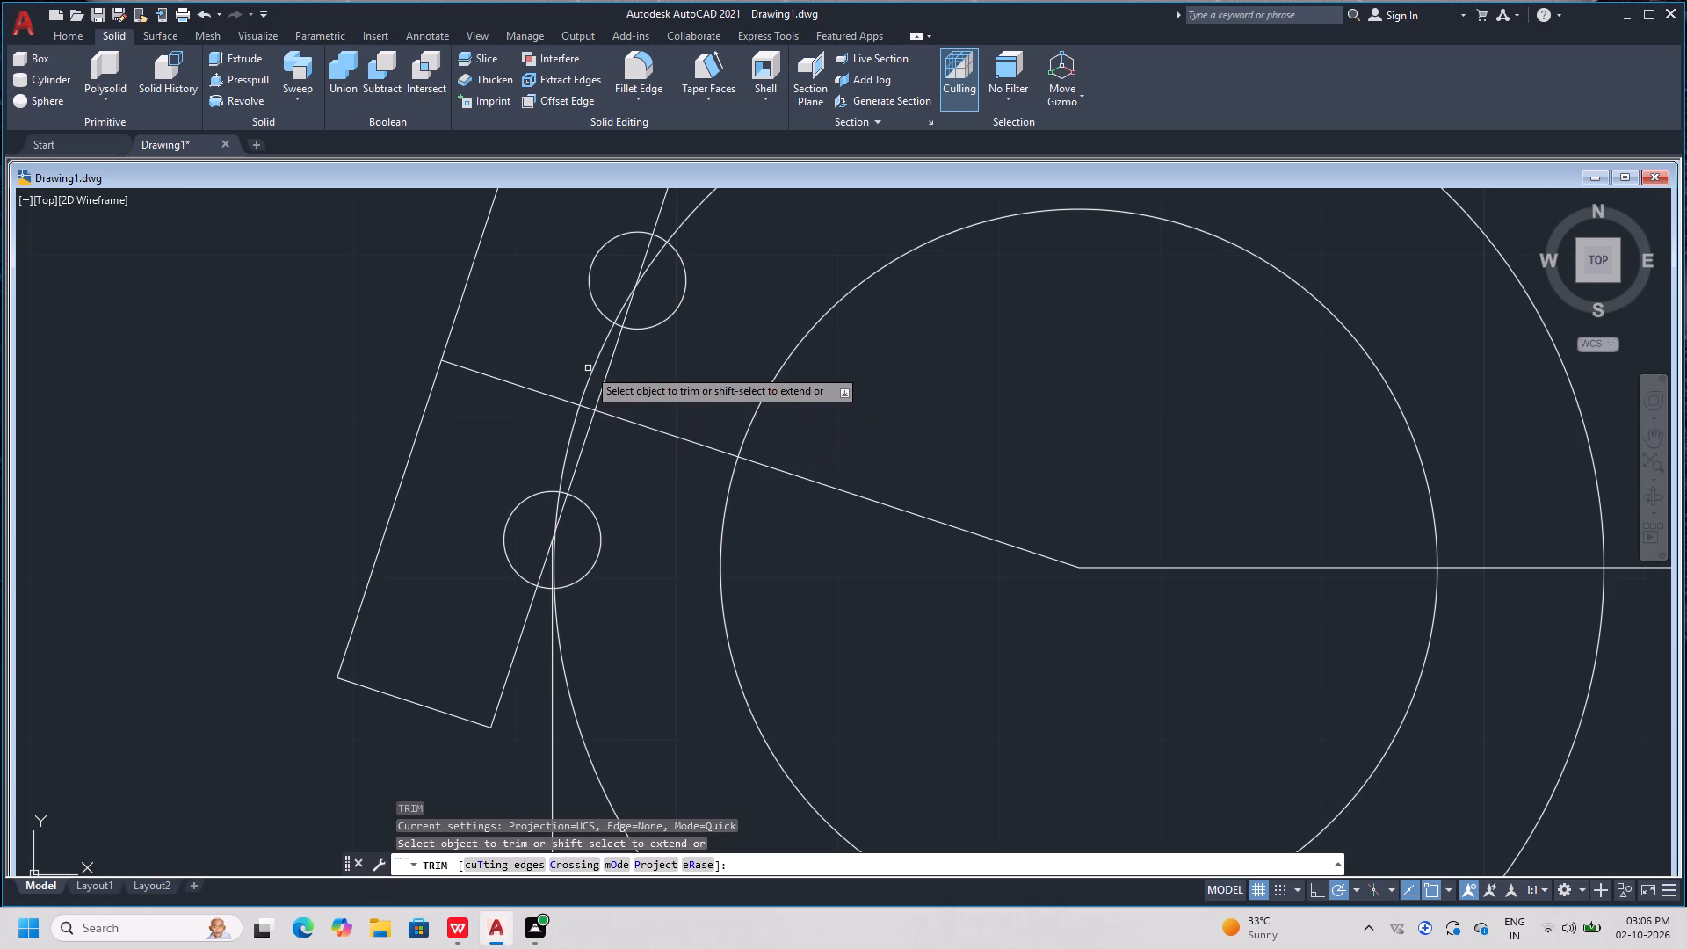
left_click(591, 368)
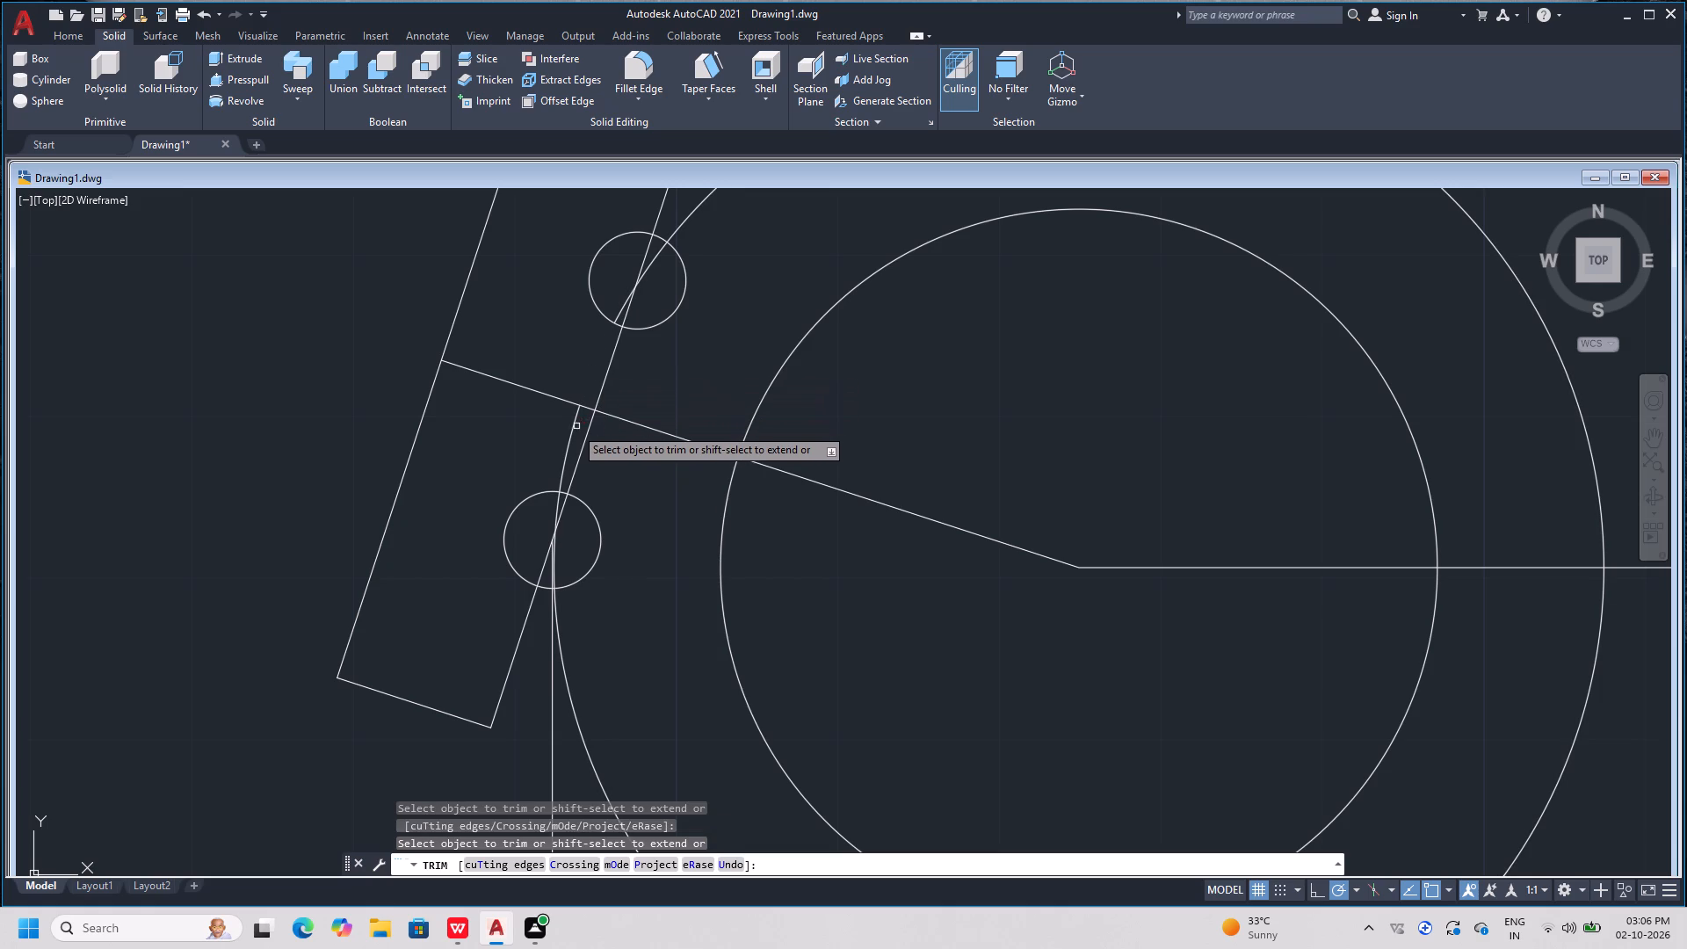
left_click(575, 427)
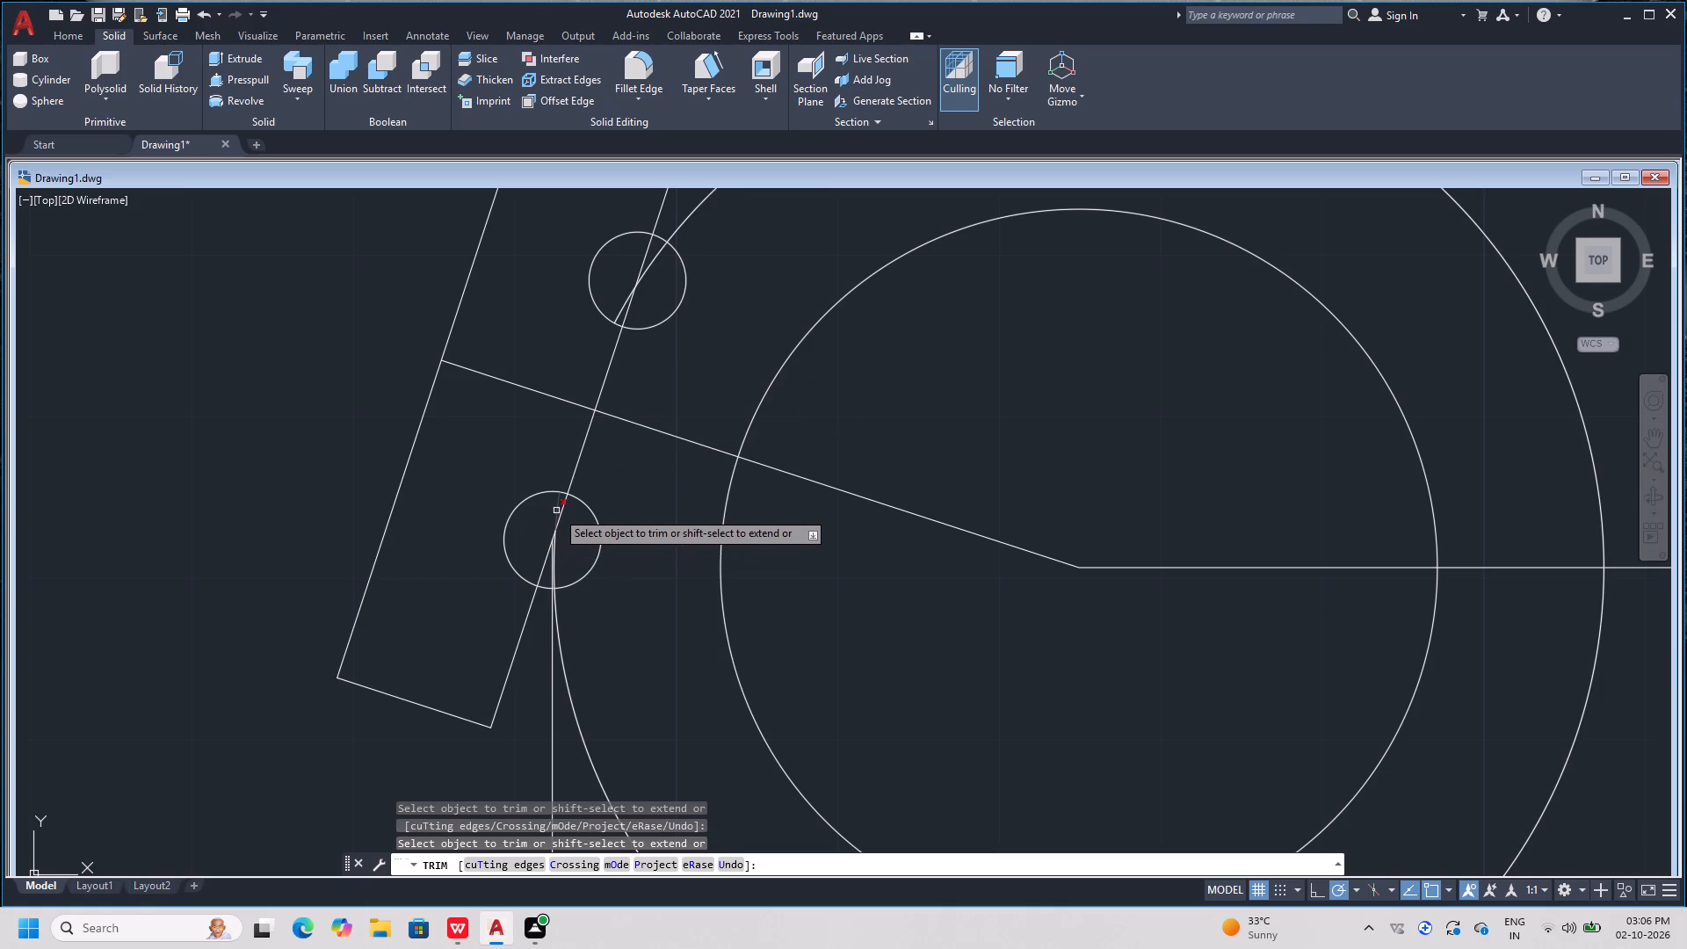
left_click(556, 511)
scroll(553, 592, "up", 3)
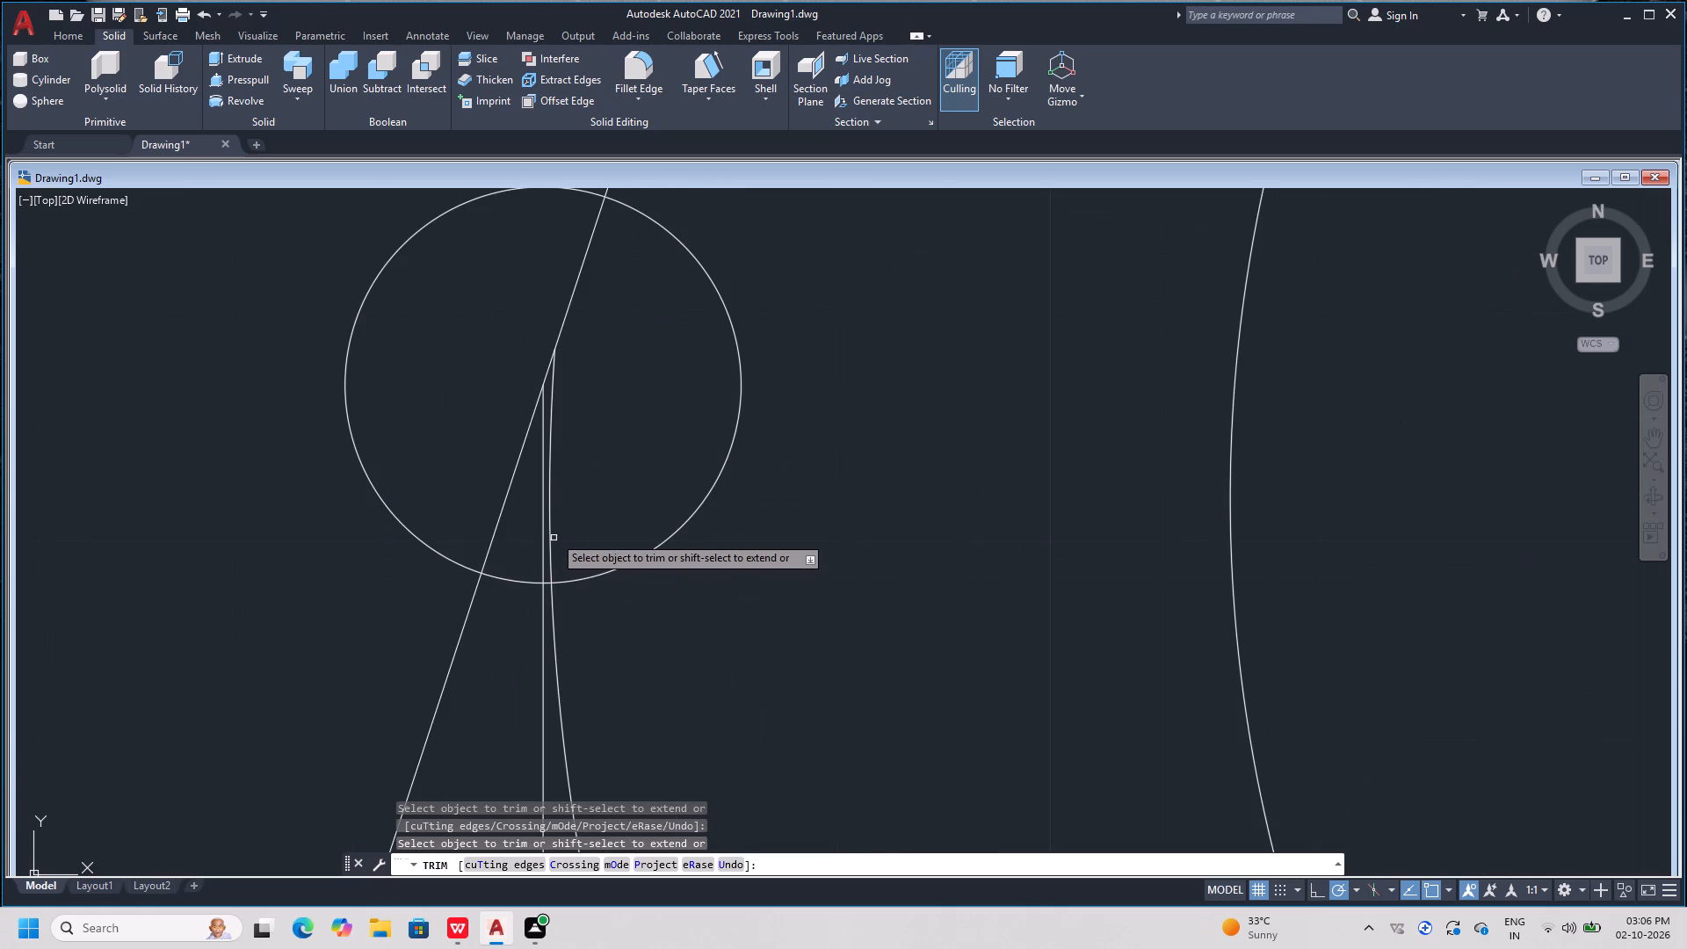
left_click(551, 522)
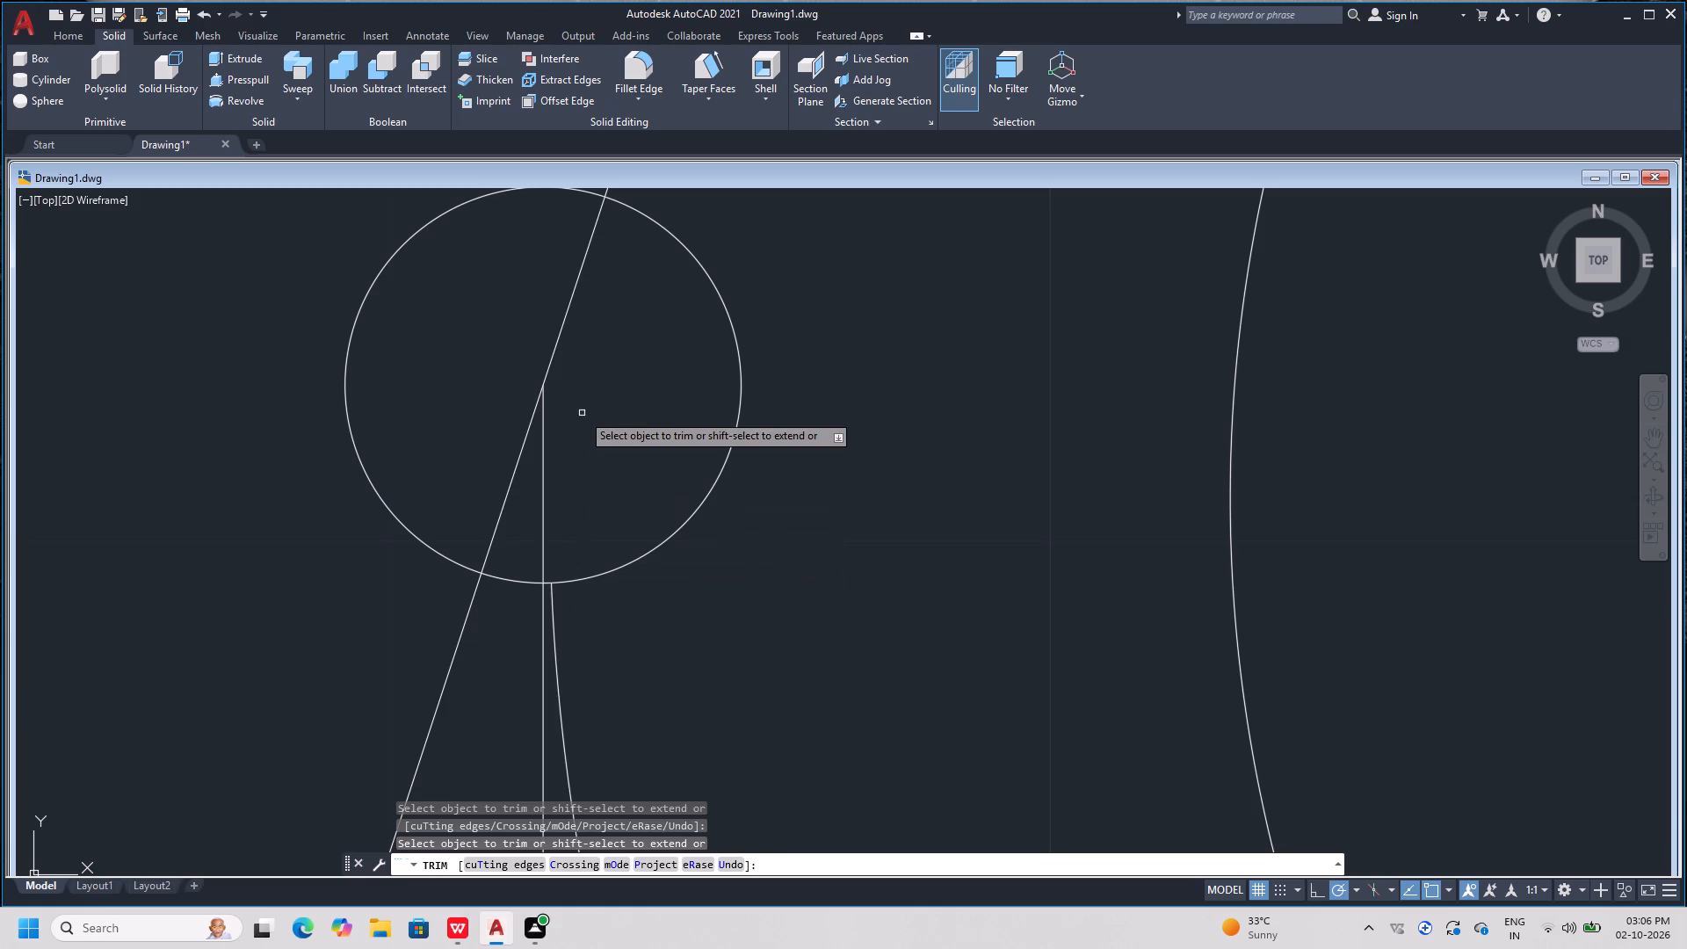
Trim the remaining pieces of the radius 32.5 circle inside the upper small circle.
scroll(582, 413, "down", 5)
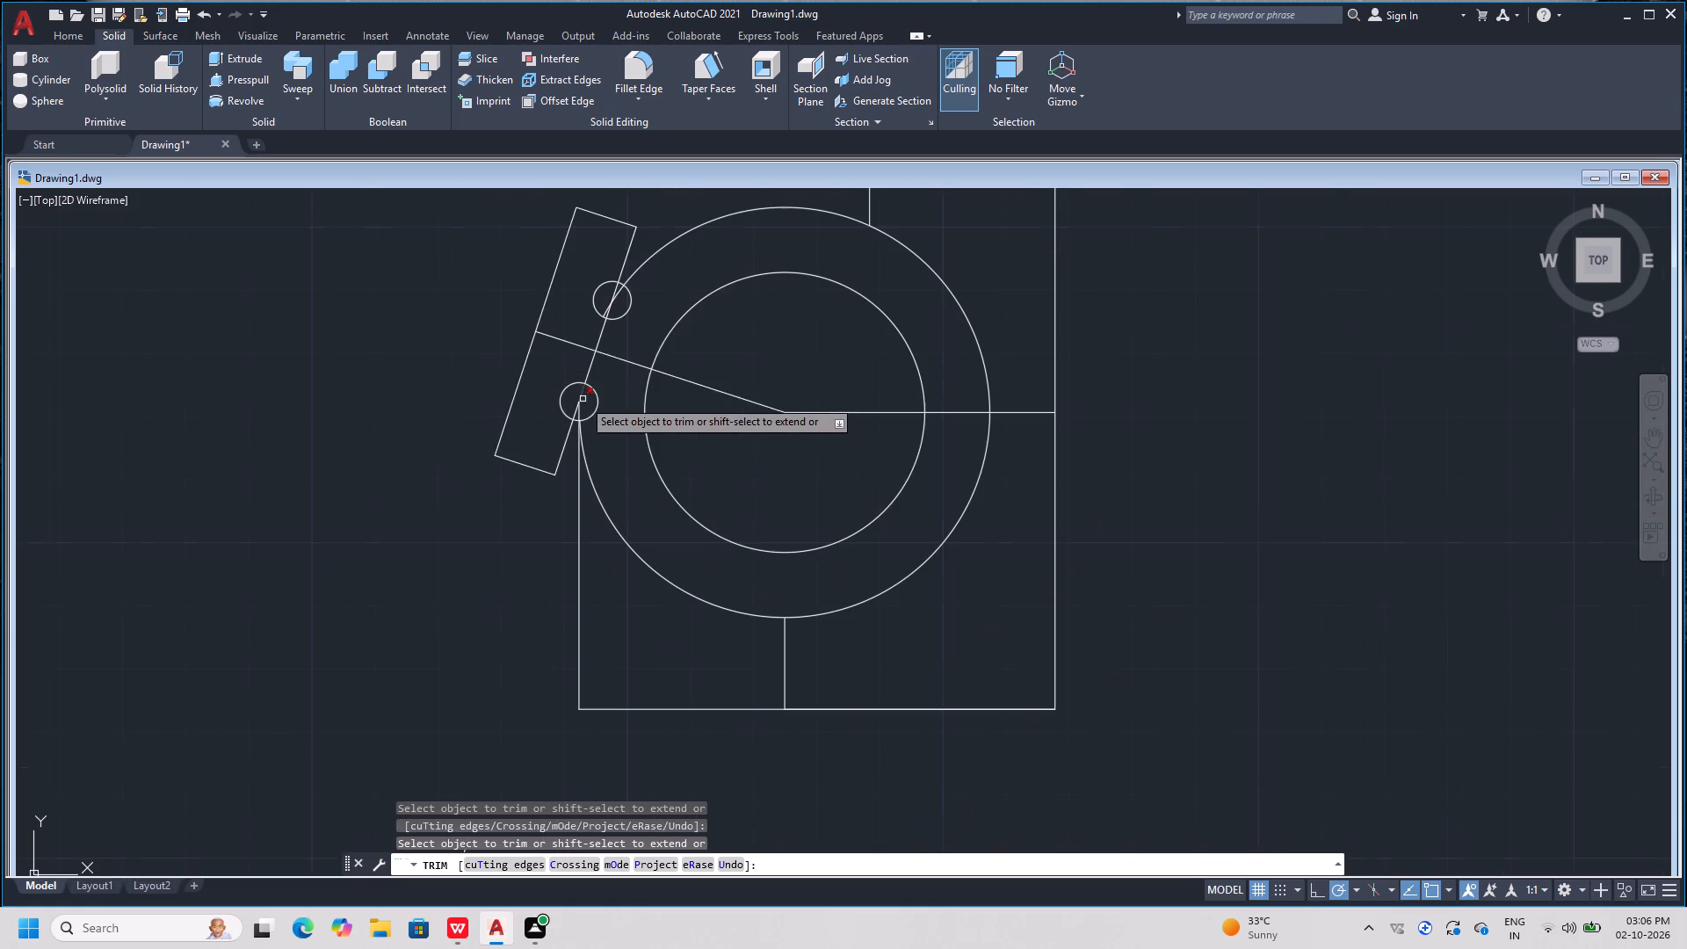
scroll(597, 288, "up", 3)
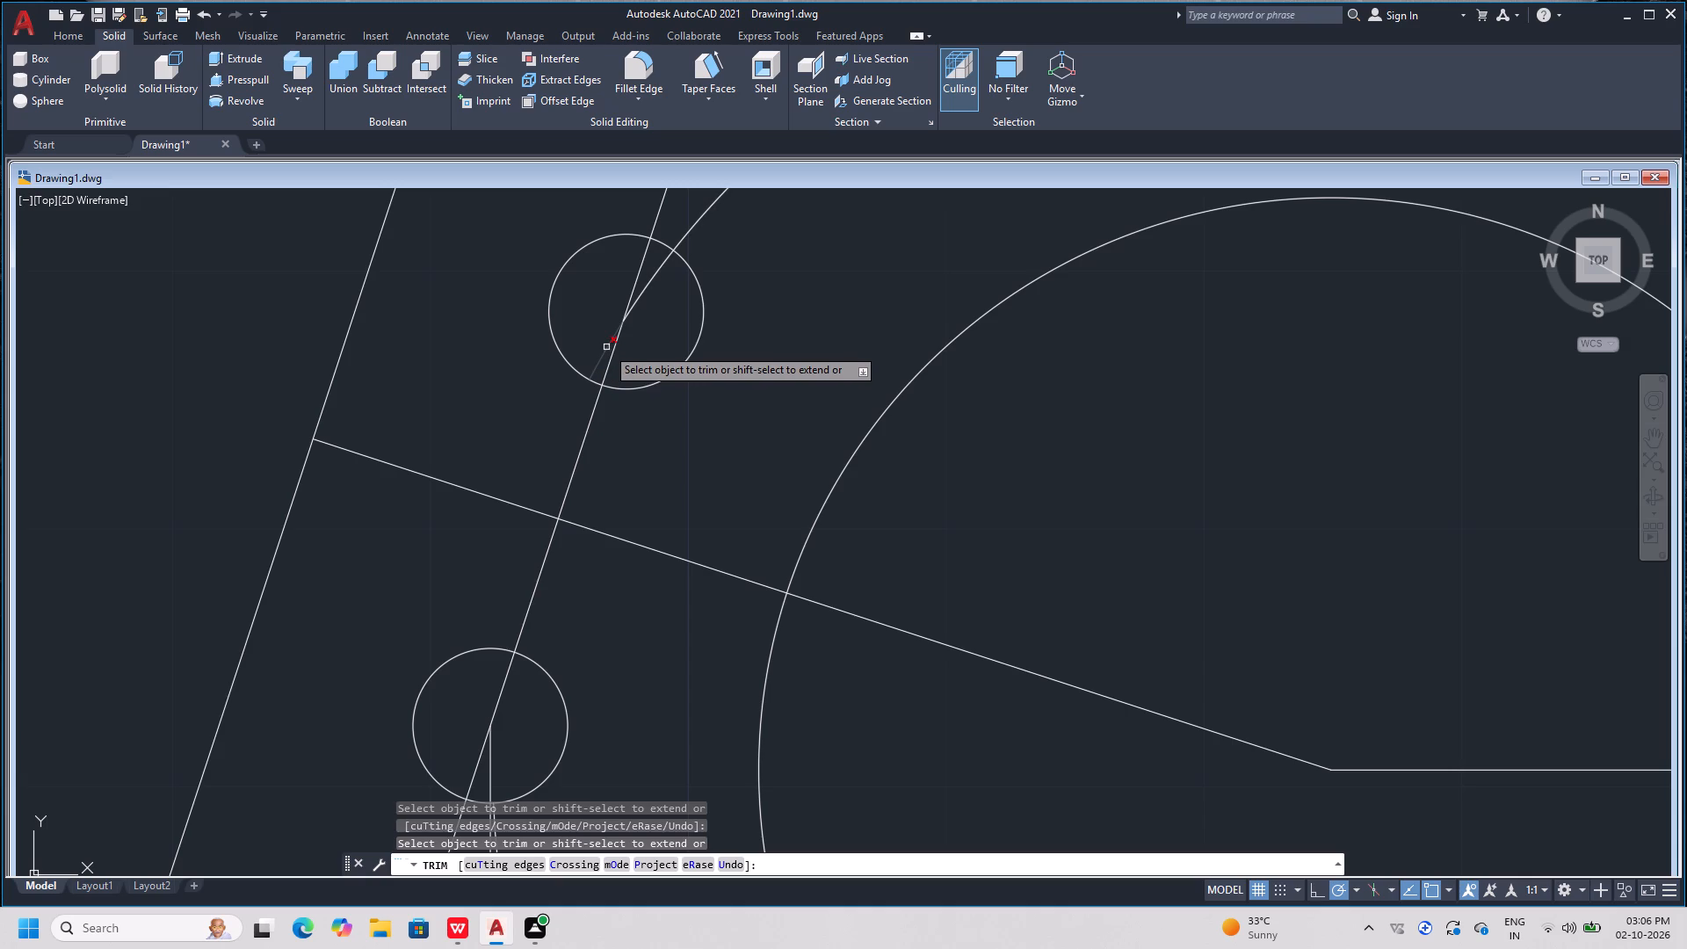
left_click(606, 347)
left_click(645, 286)
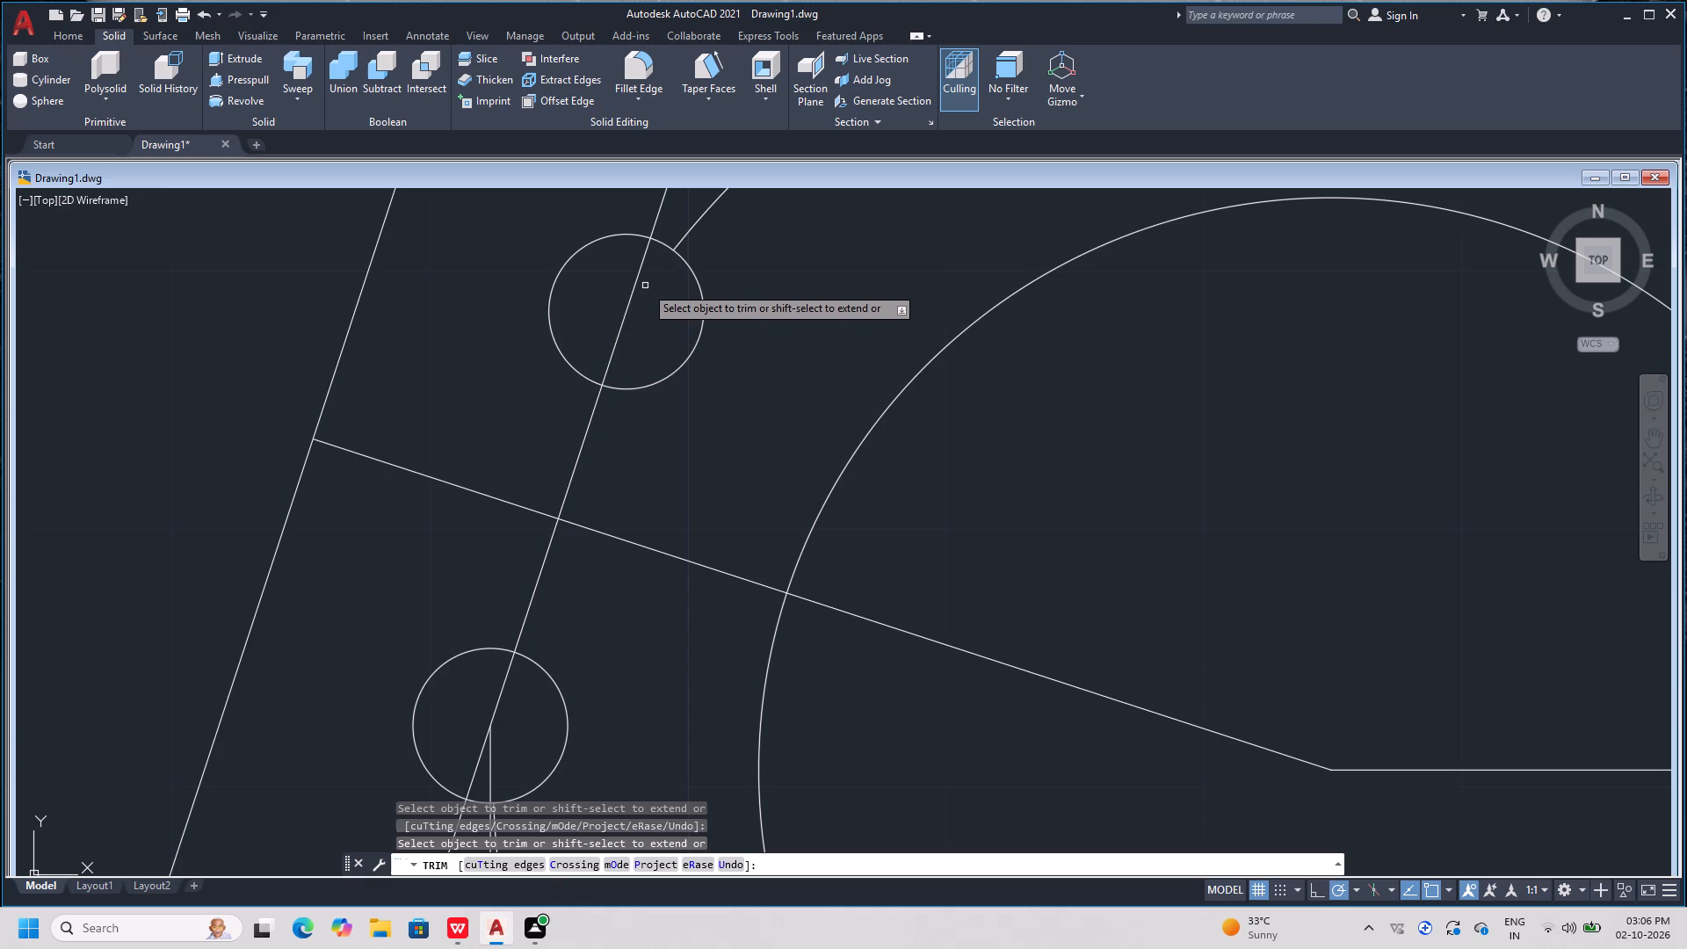
scroll(652, 280, "down", 2)
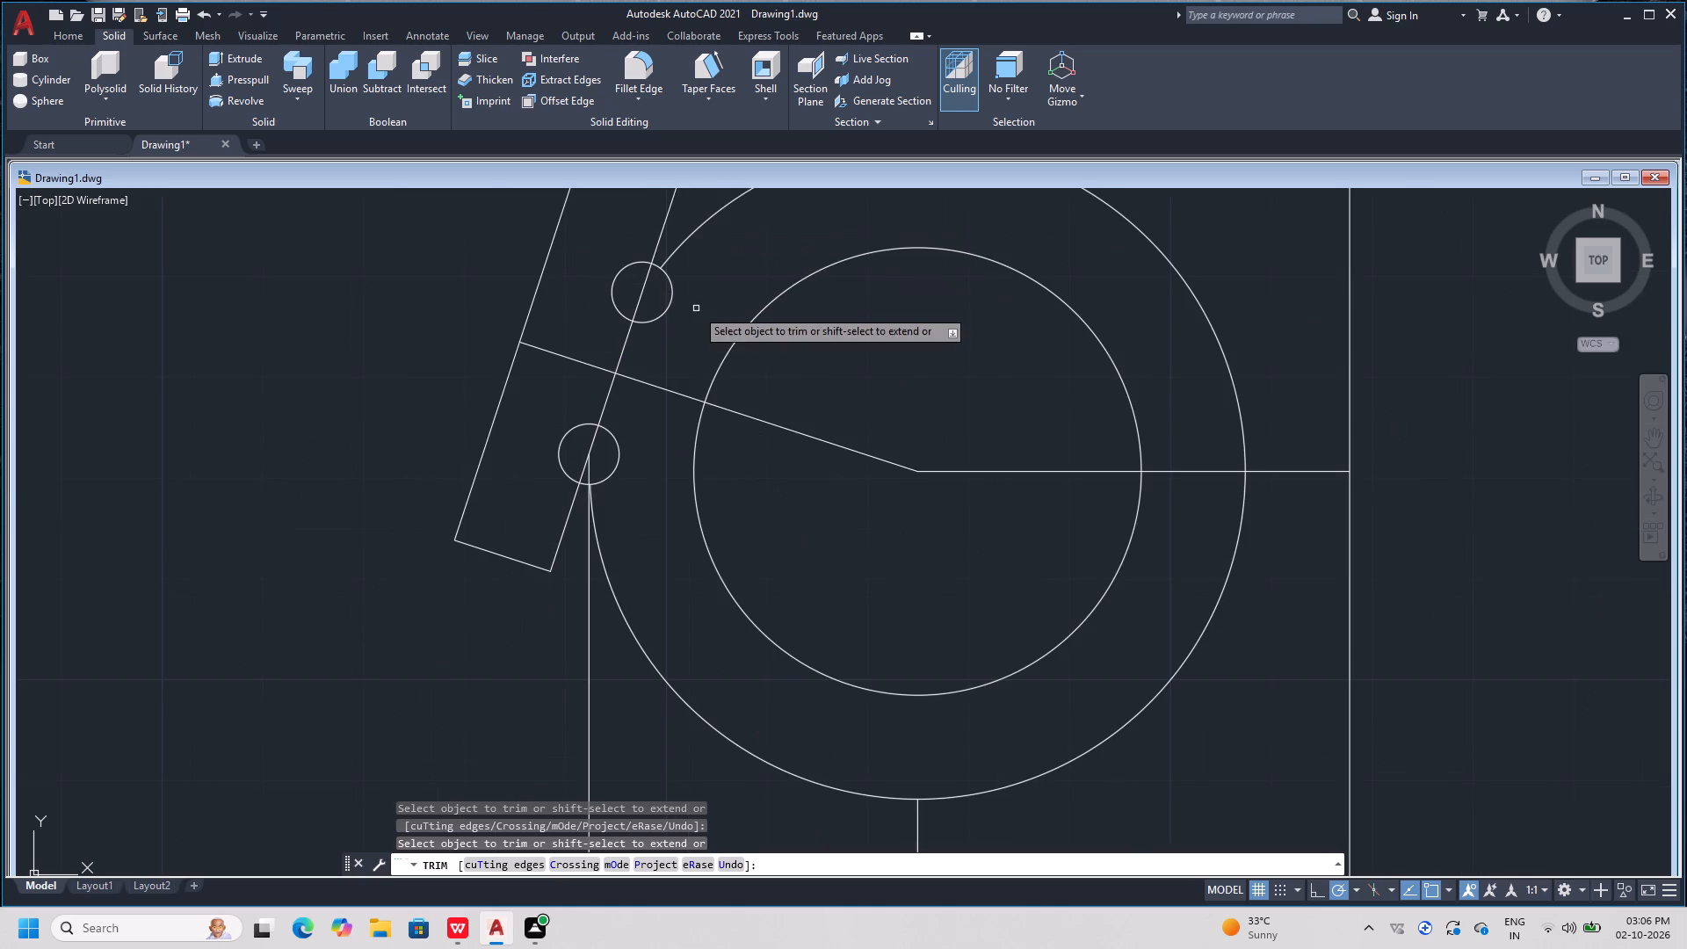
scroll(591, 403, "down", 1)
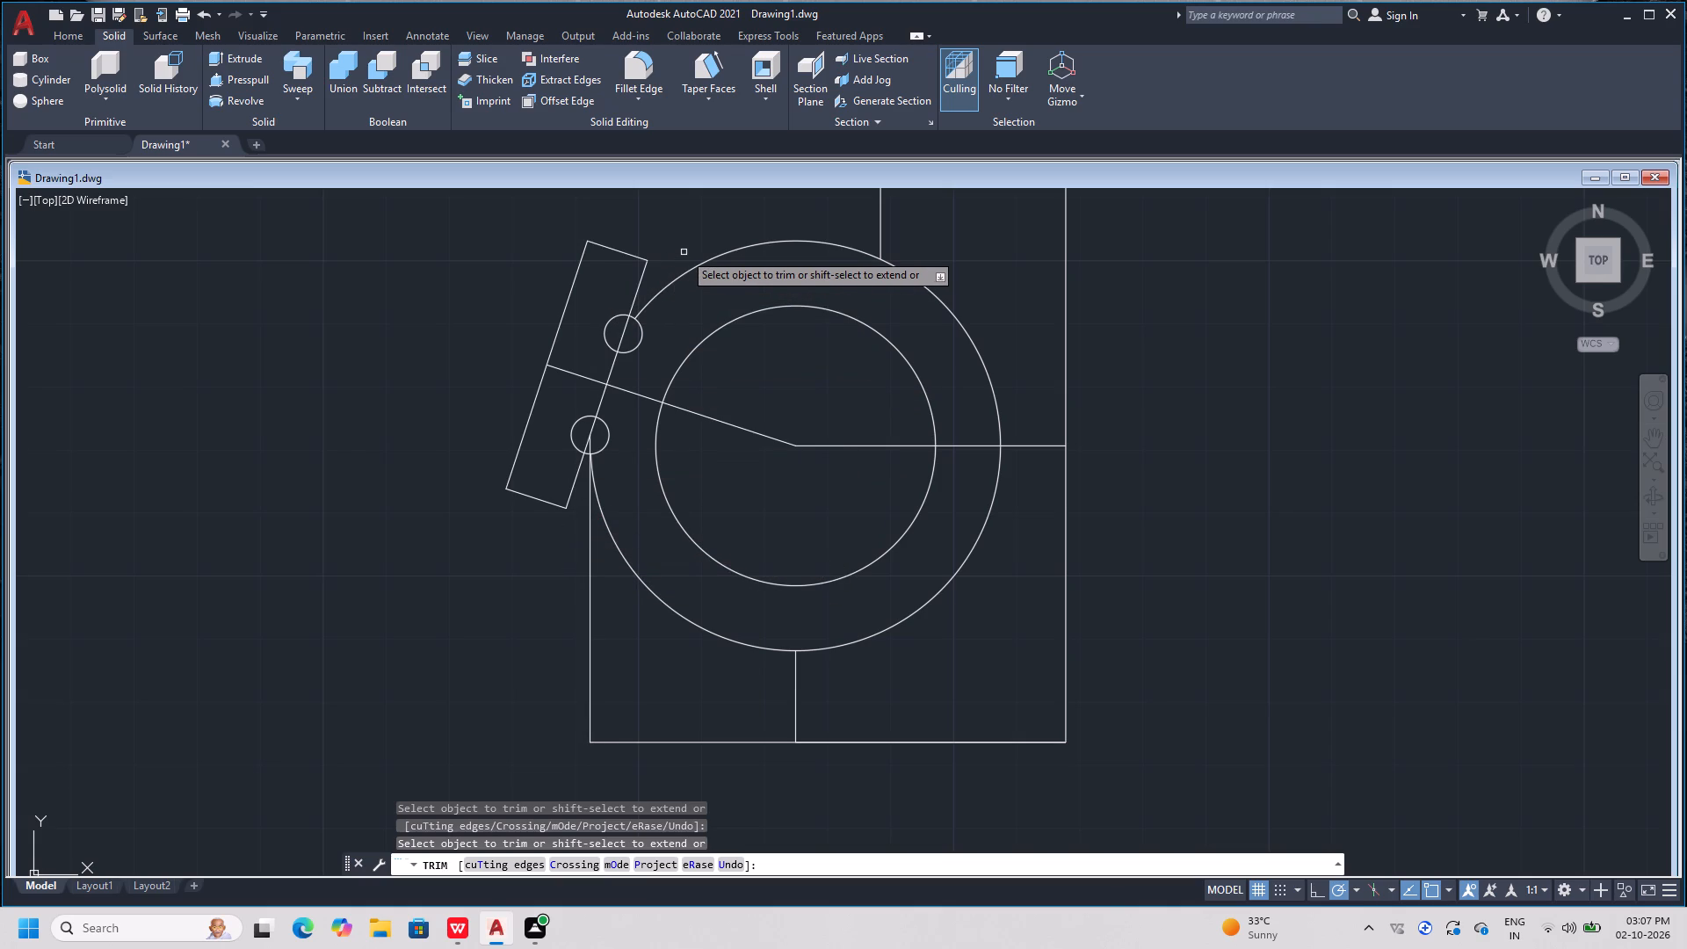
key("Escape")
key("Escape")
key("Escape")
key("Escape")
key("Escape")
key("Escape")
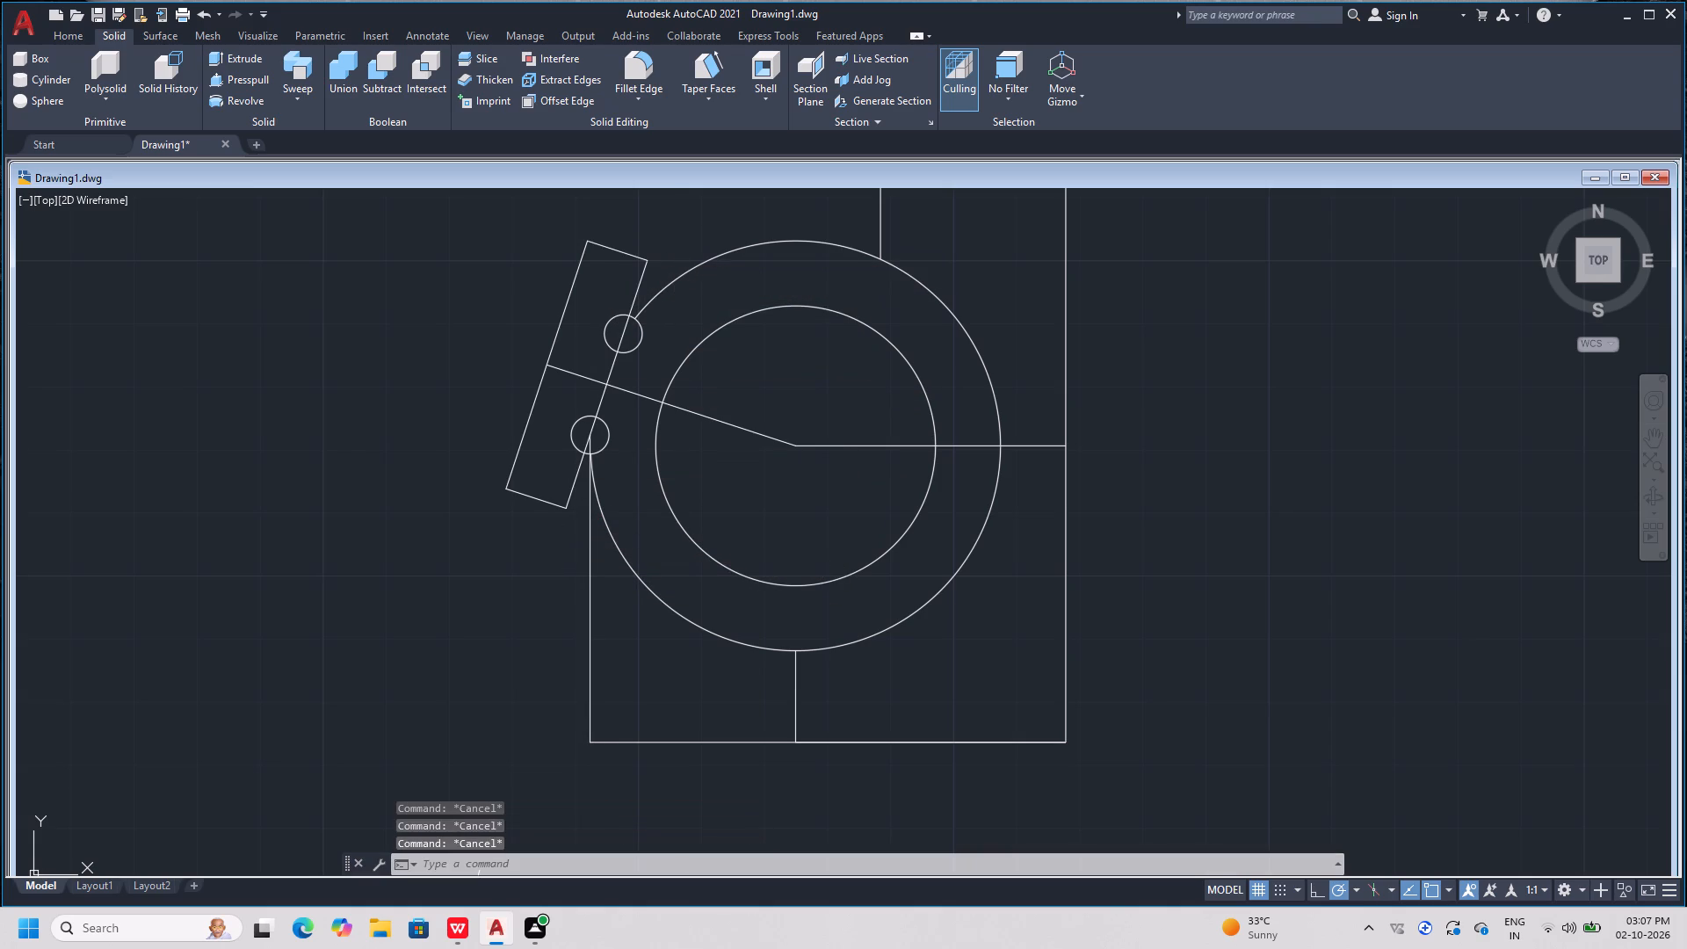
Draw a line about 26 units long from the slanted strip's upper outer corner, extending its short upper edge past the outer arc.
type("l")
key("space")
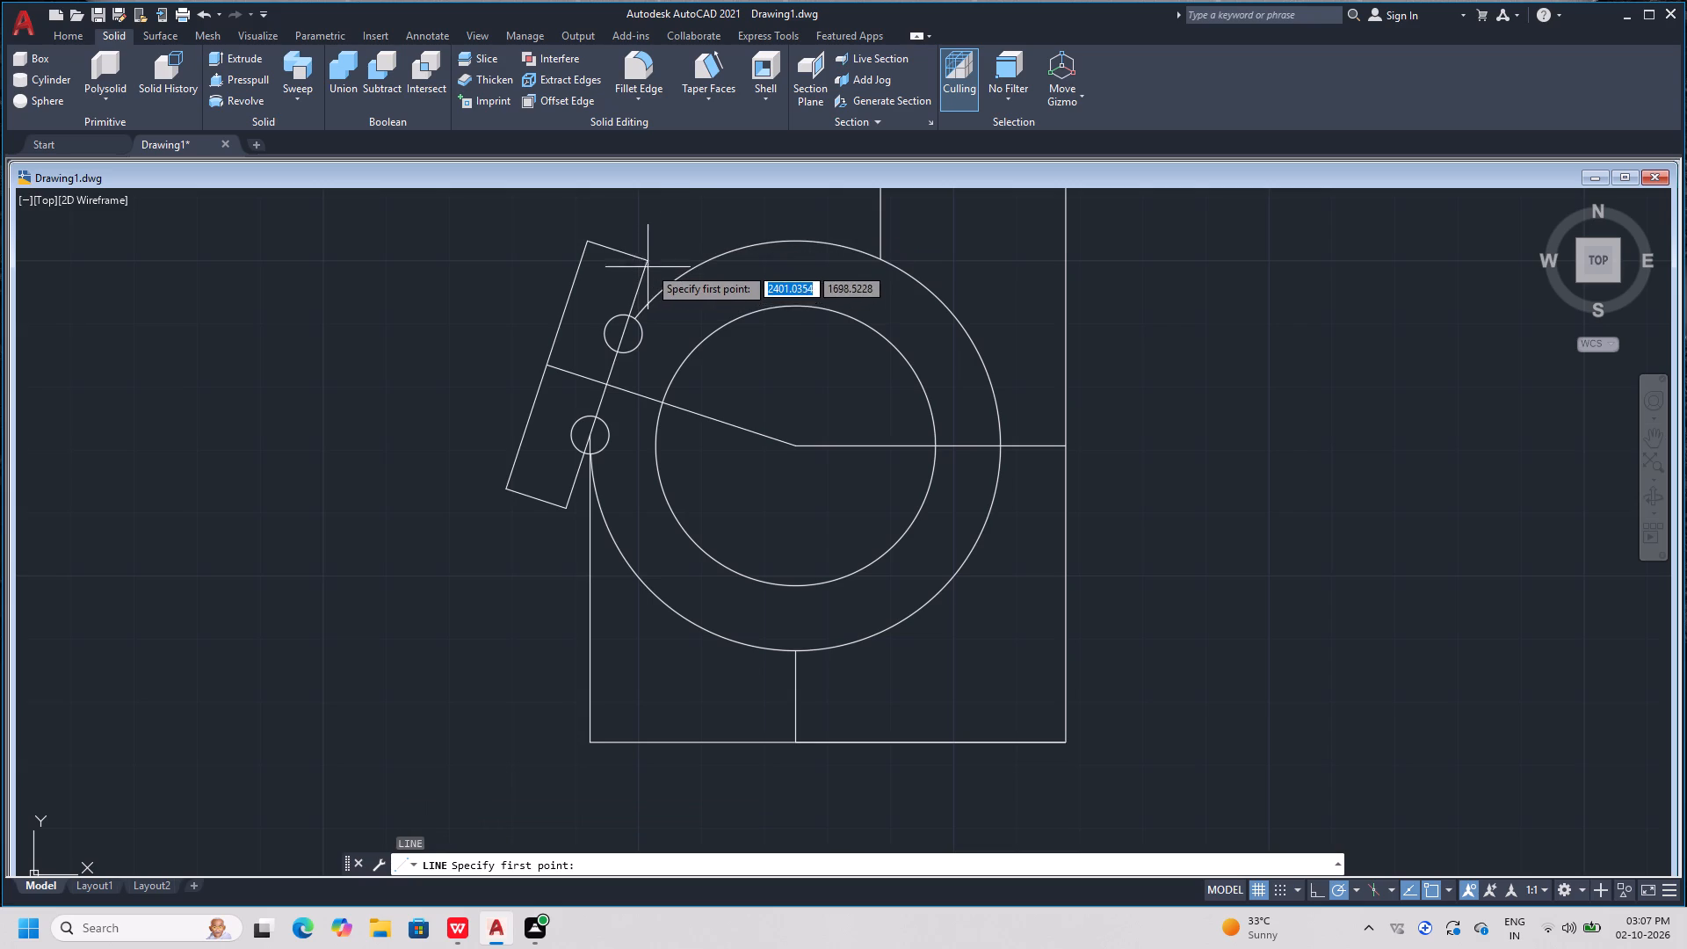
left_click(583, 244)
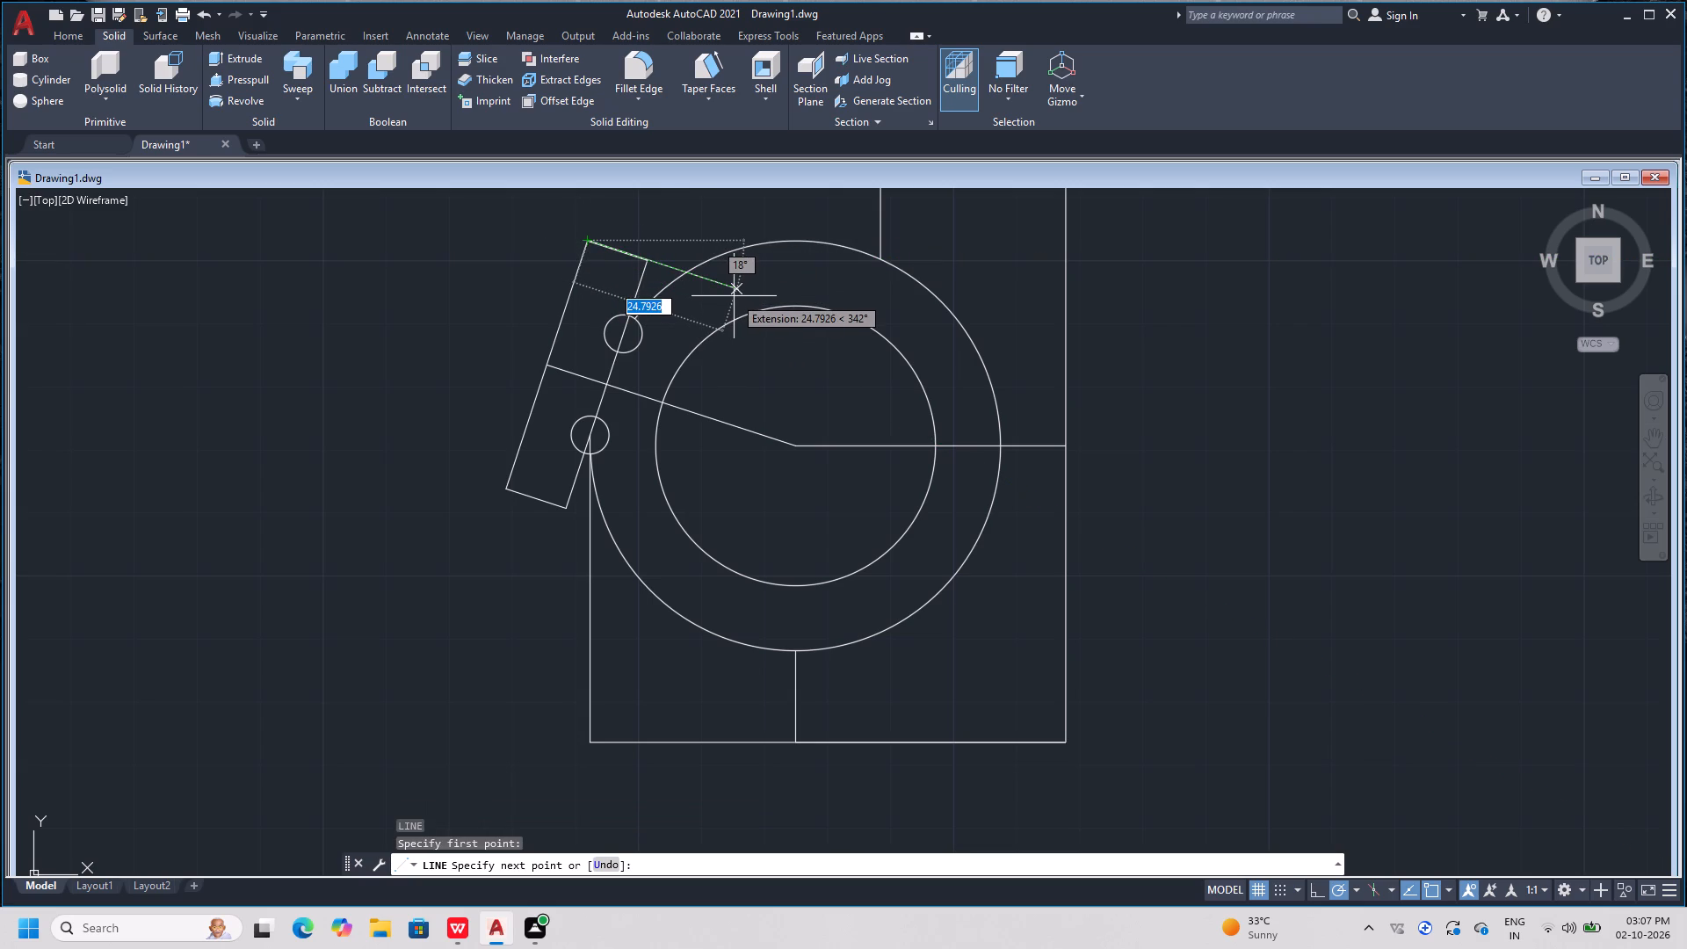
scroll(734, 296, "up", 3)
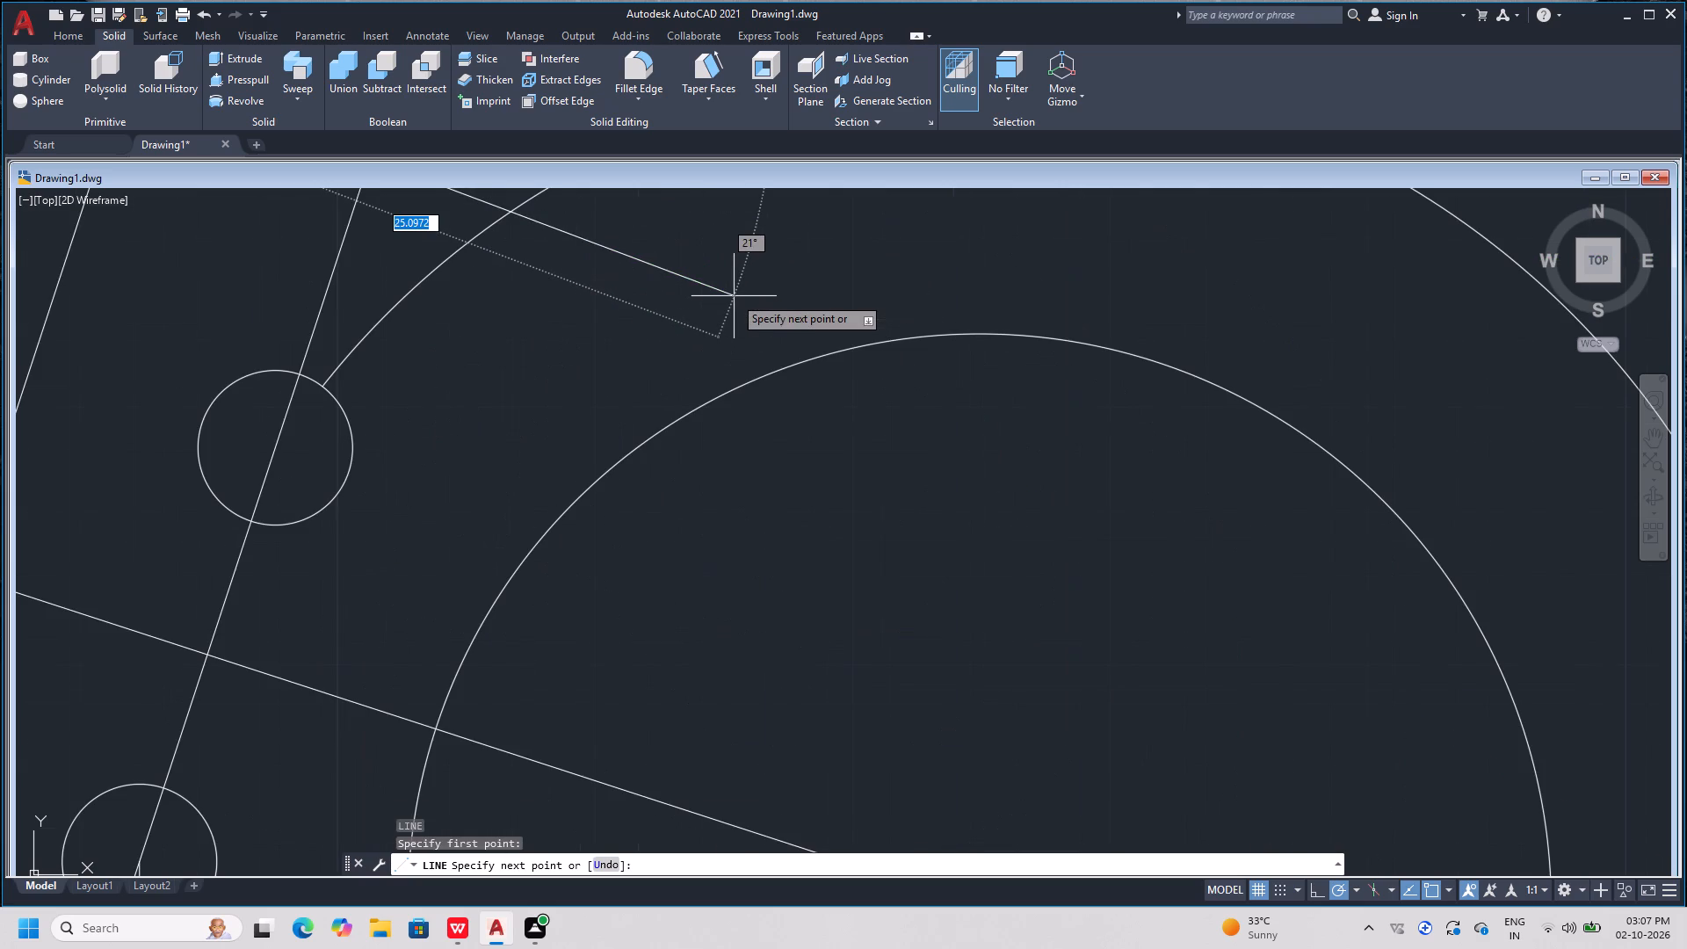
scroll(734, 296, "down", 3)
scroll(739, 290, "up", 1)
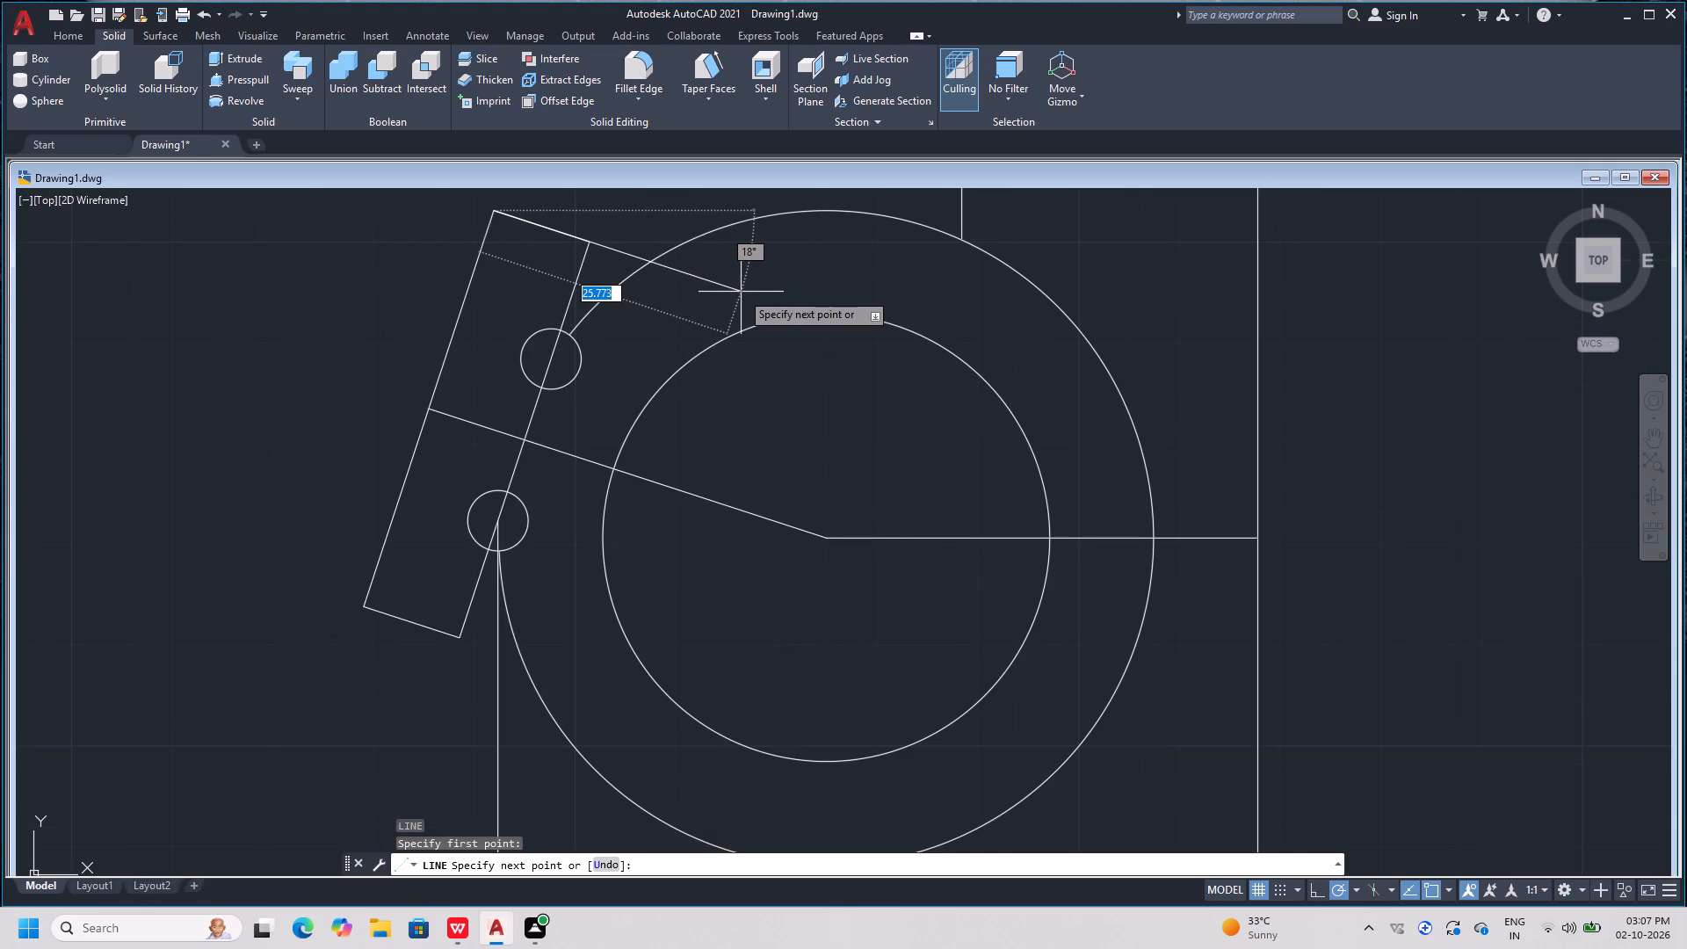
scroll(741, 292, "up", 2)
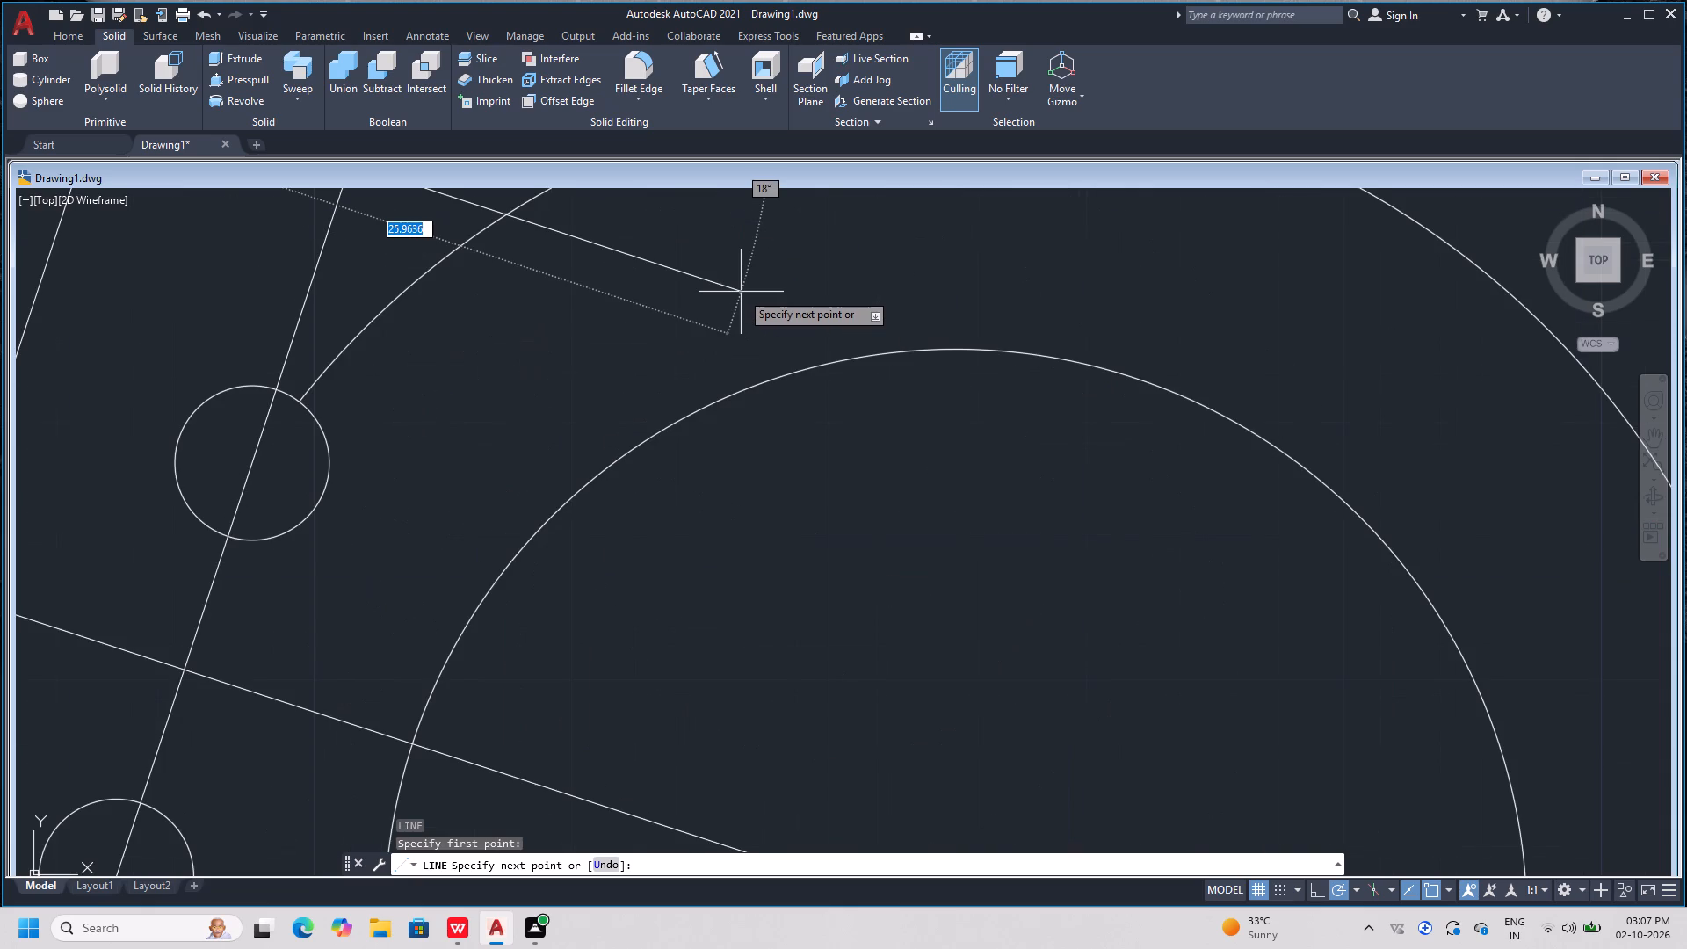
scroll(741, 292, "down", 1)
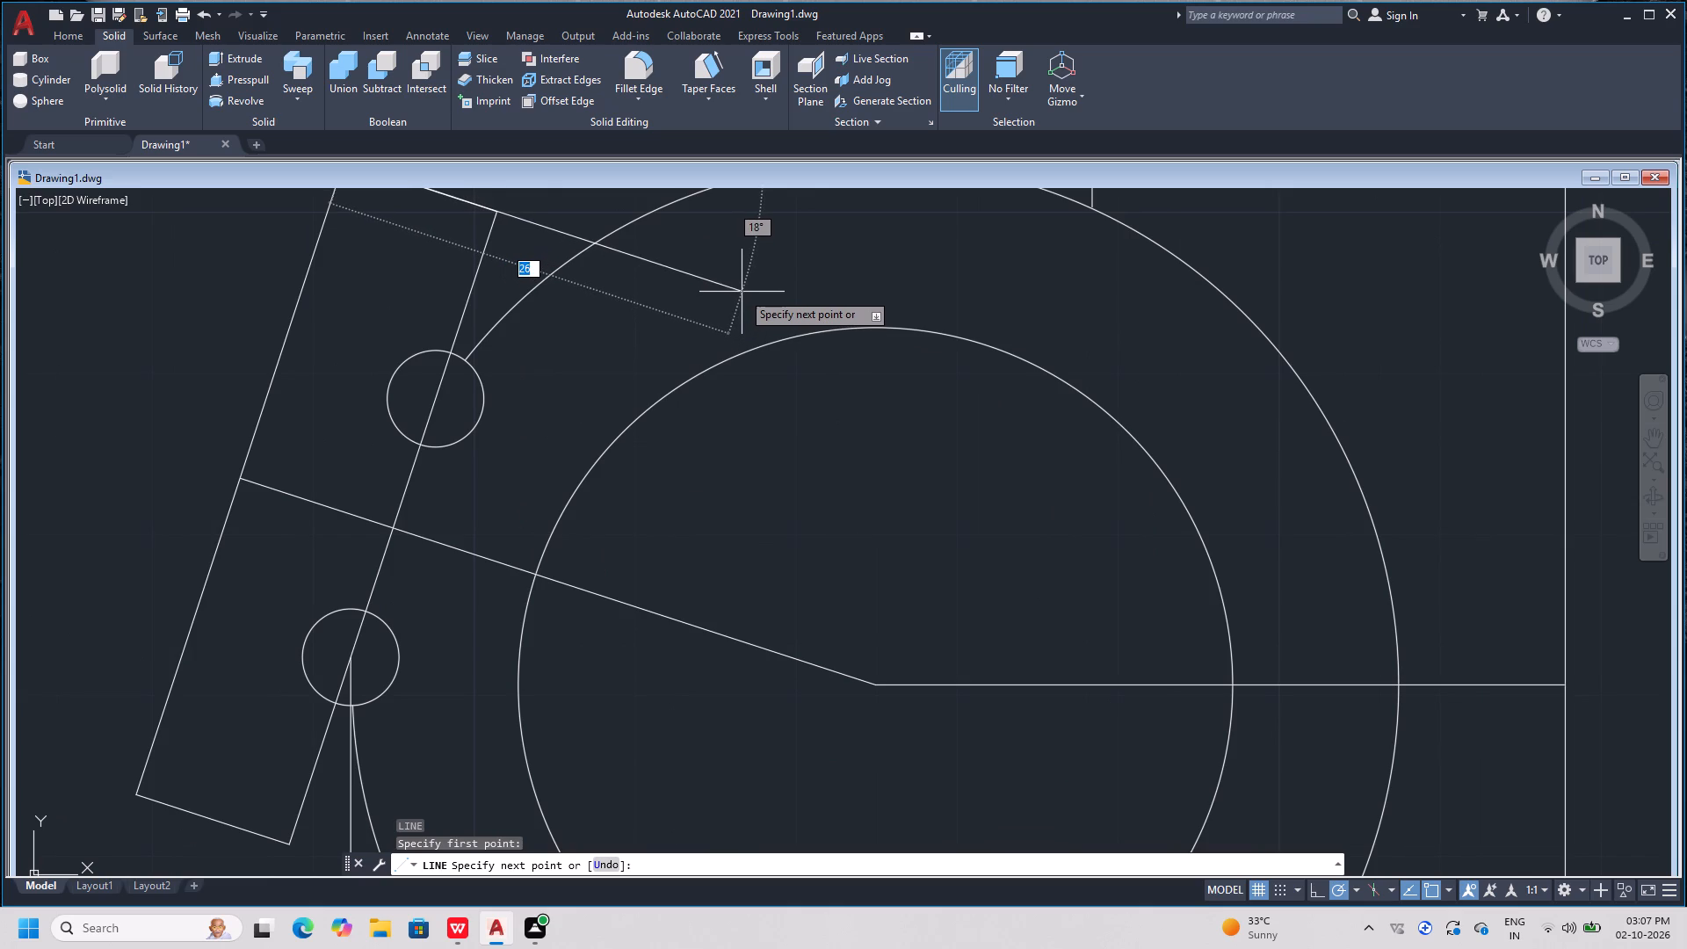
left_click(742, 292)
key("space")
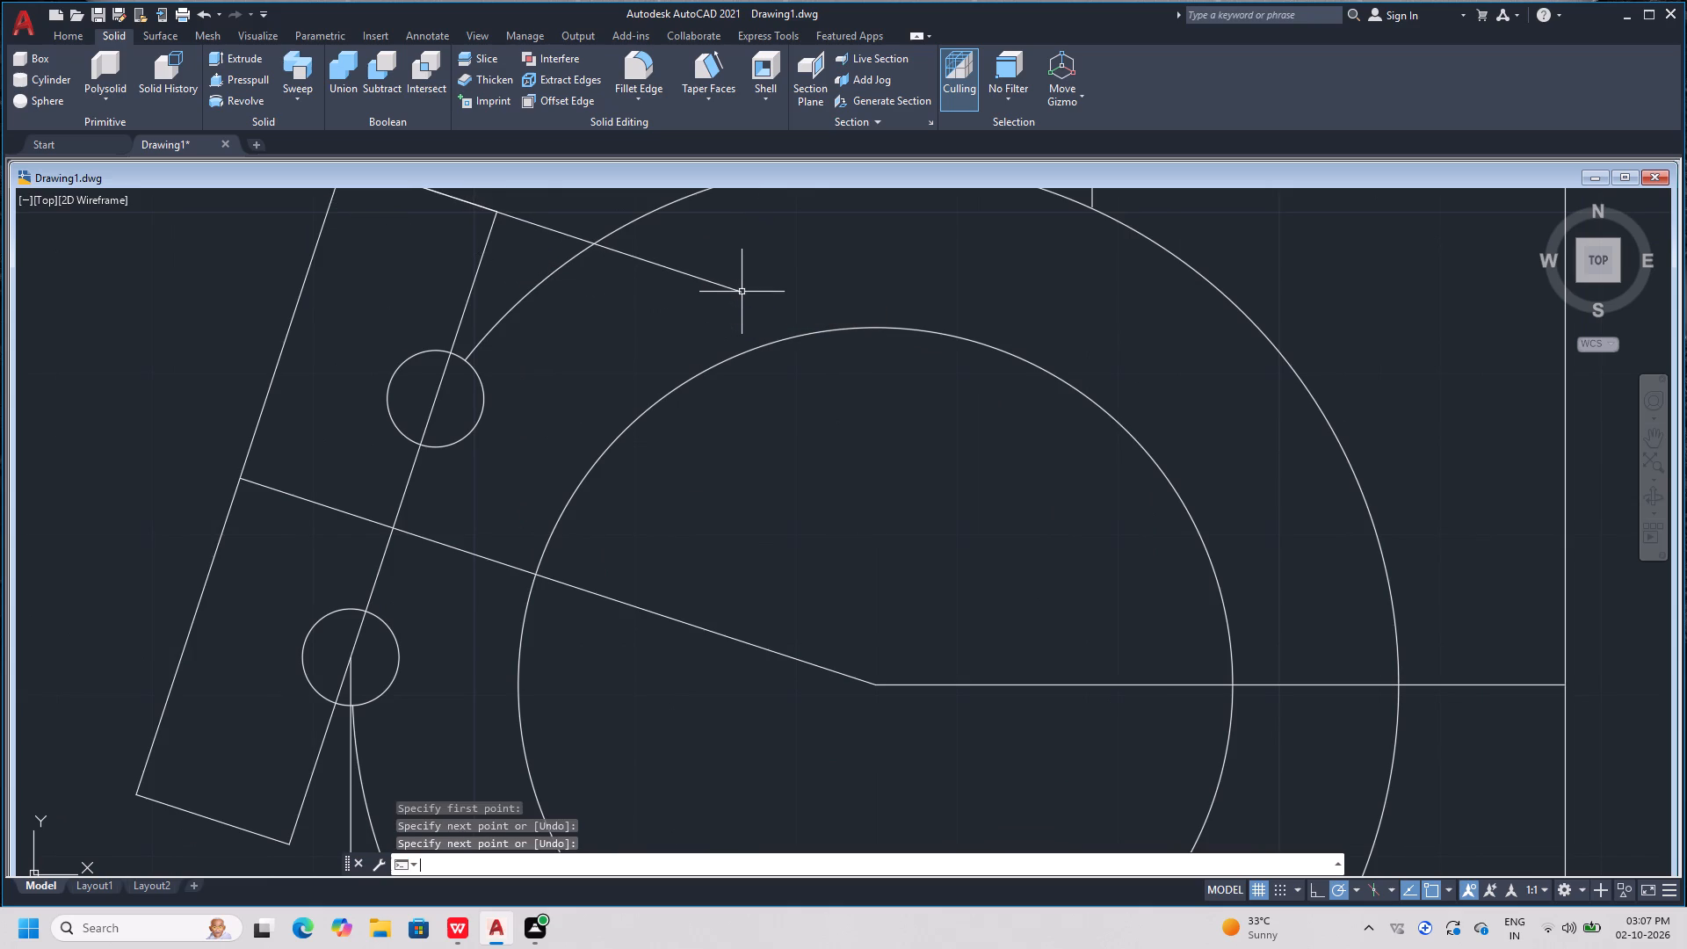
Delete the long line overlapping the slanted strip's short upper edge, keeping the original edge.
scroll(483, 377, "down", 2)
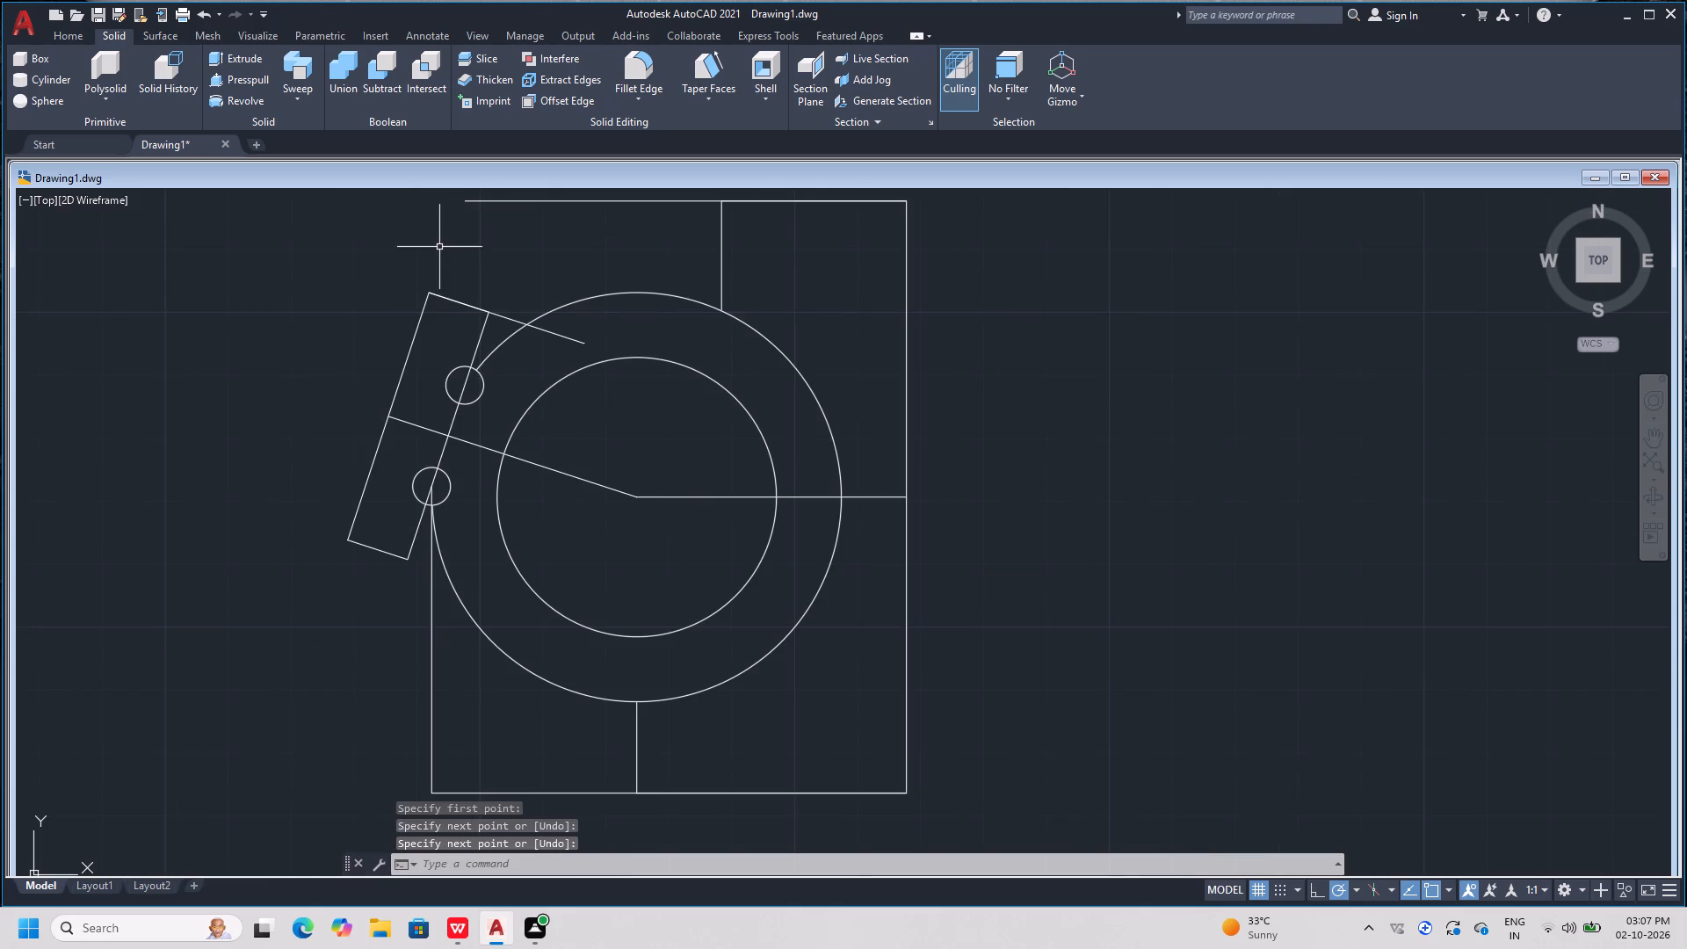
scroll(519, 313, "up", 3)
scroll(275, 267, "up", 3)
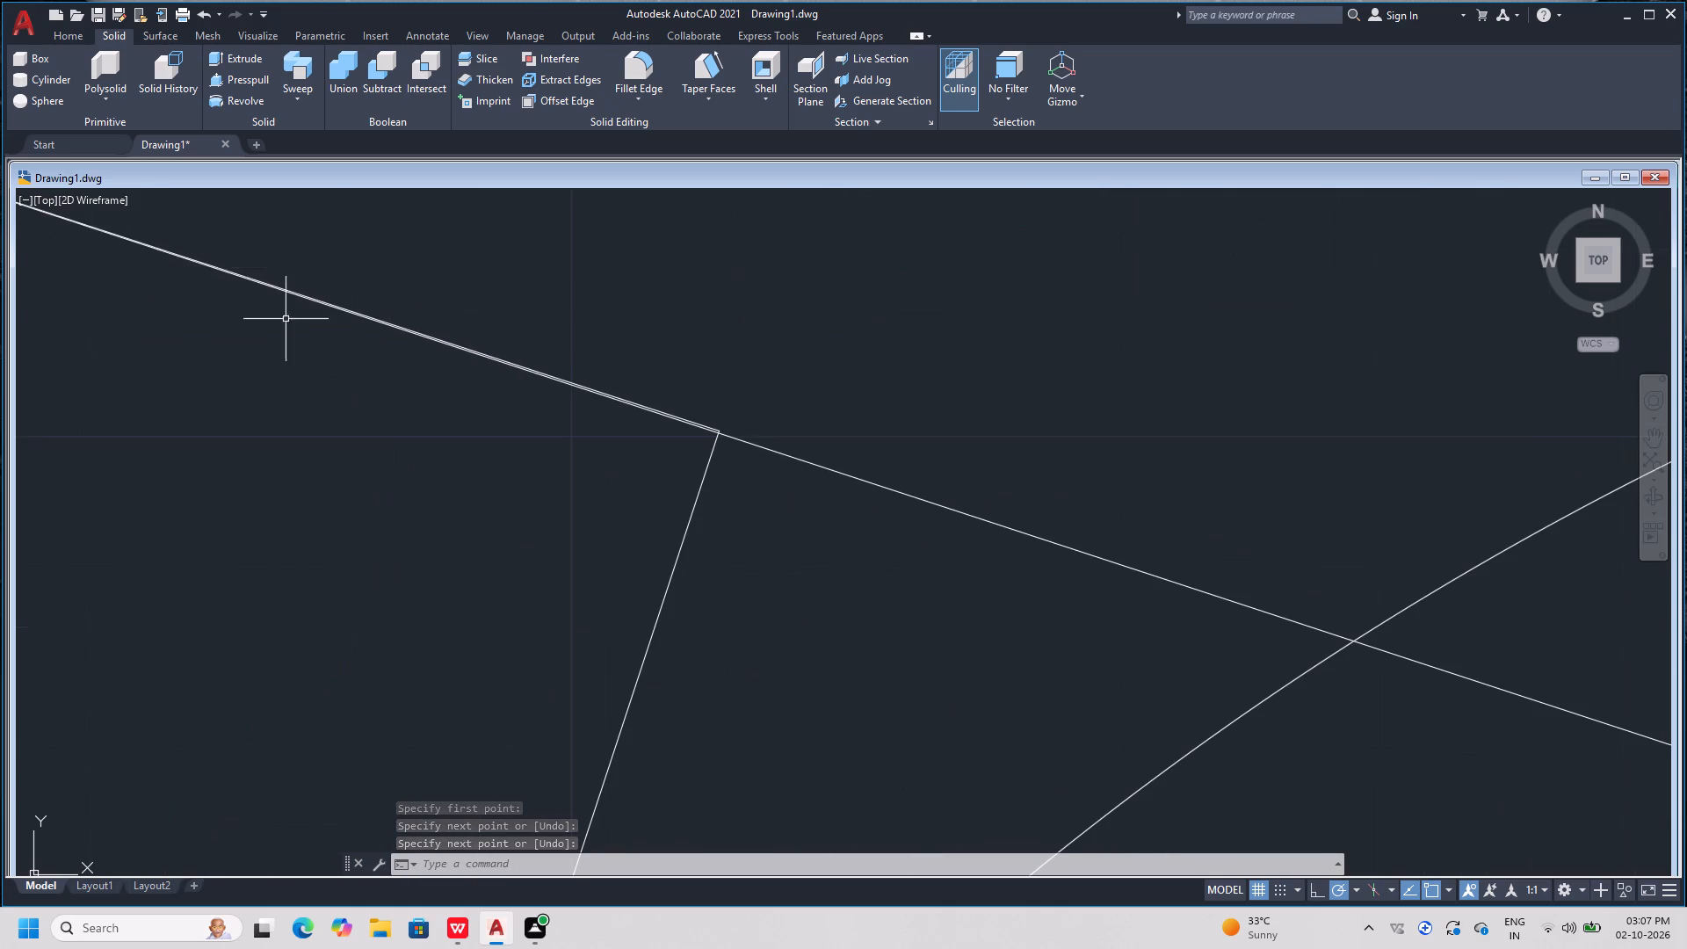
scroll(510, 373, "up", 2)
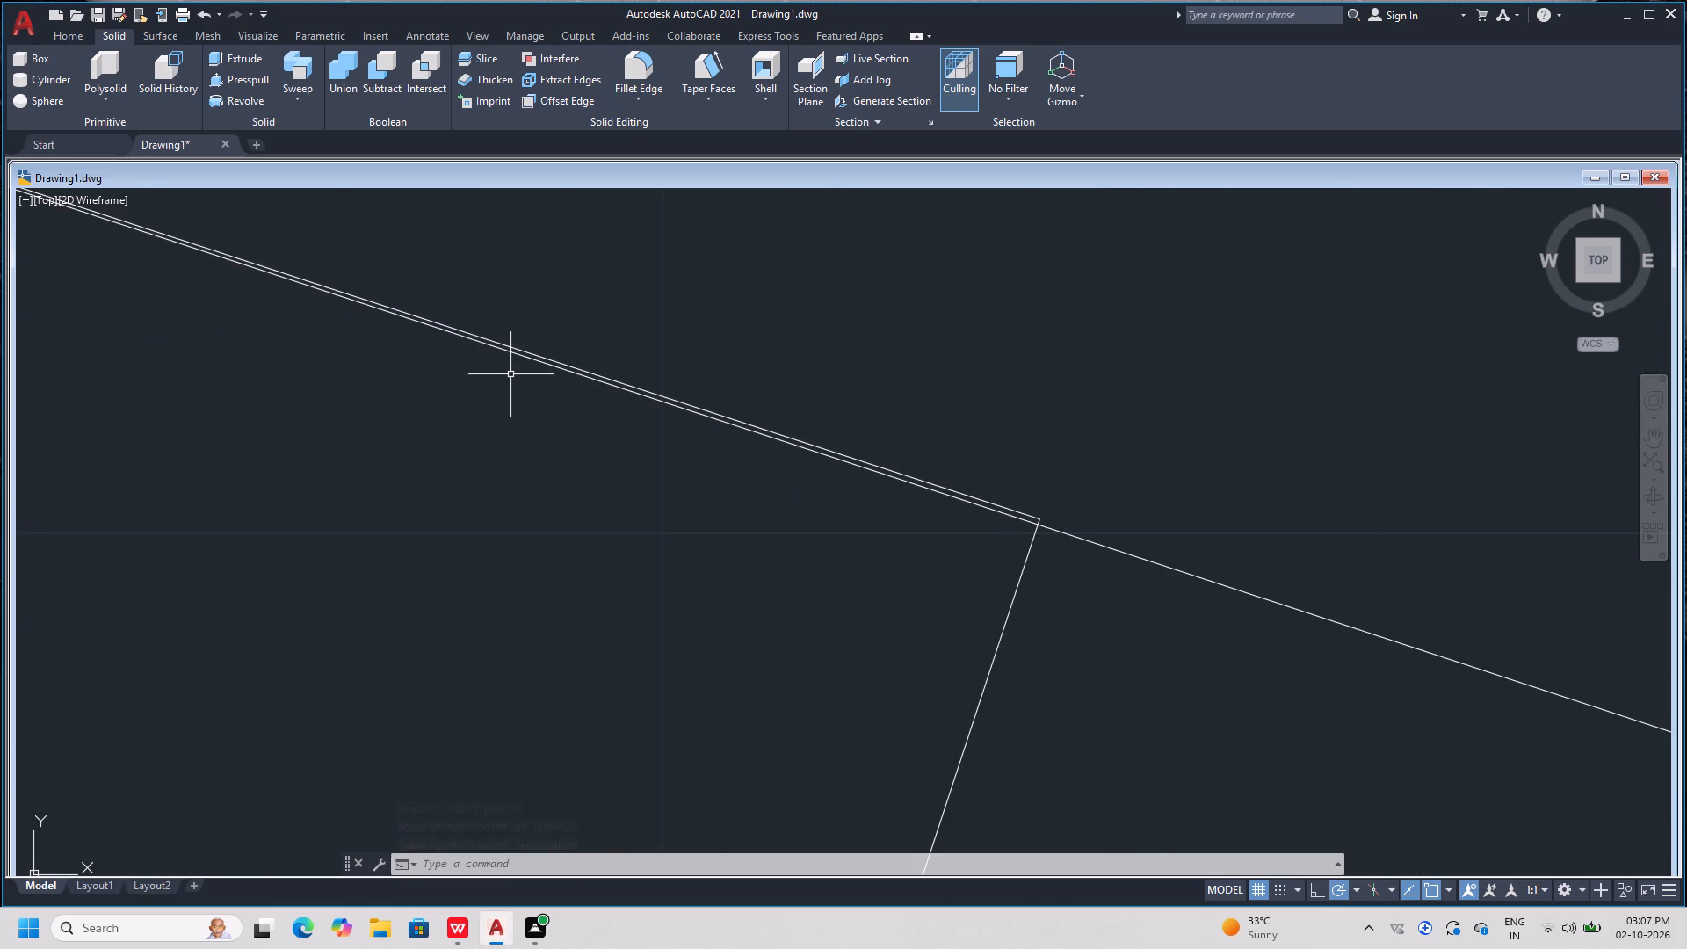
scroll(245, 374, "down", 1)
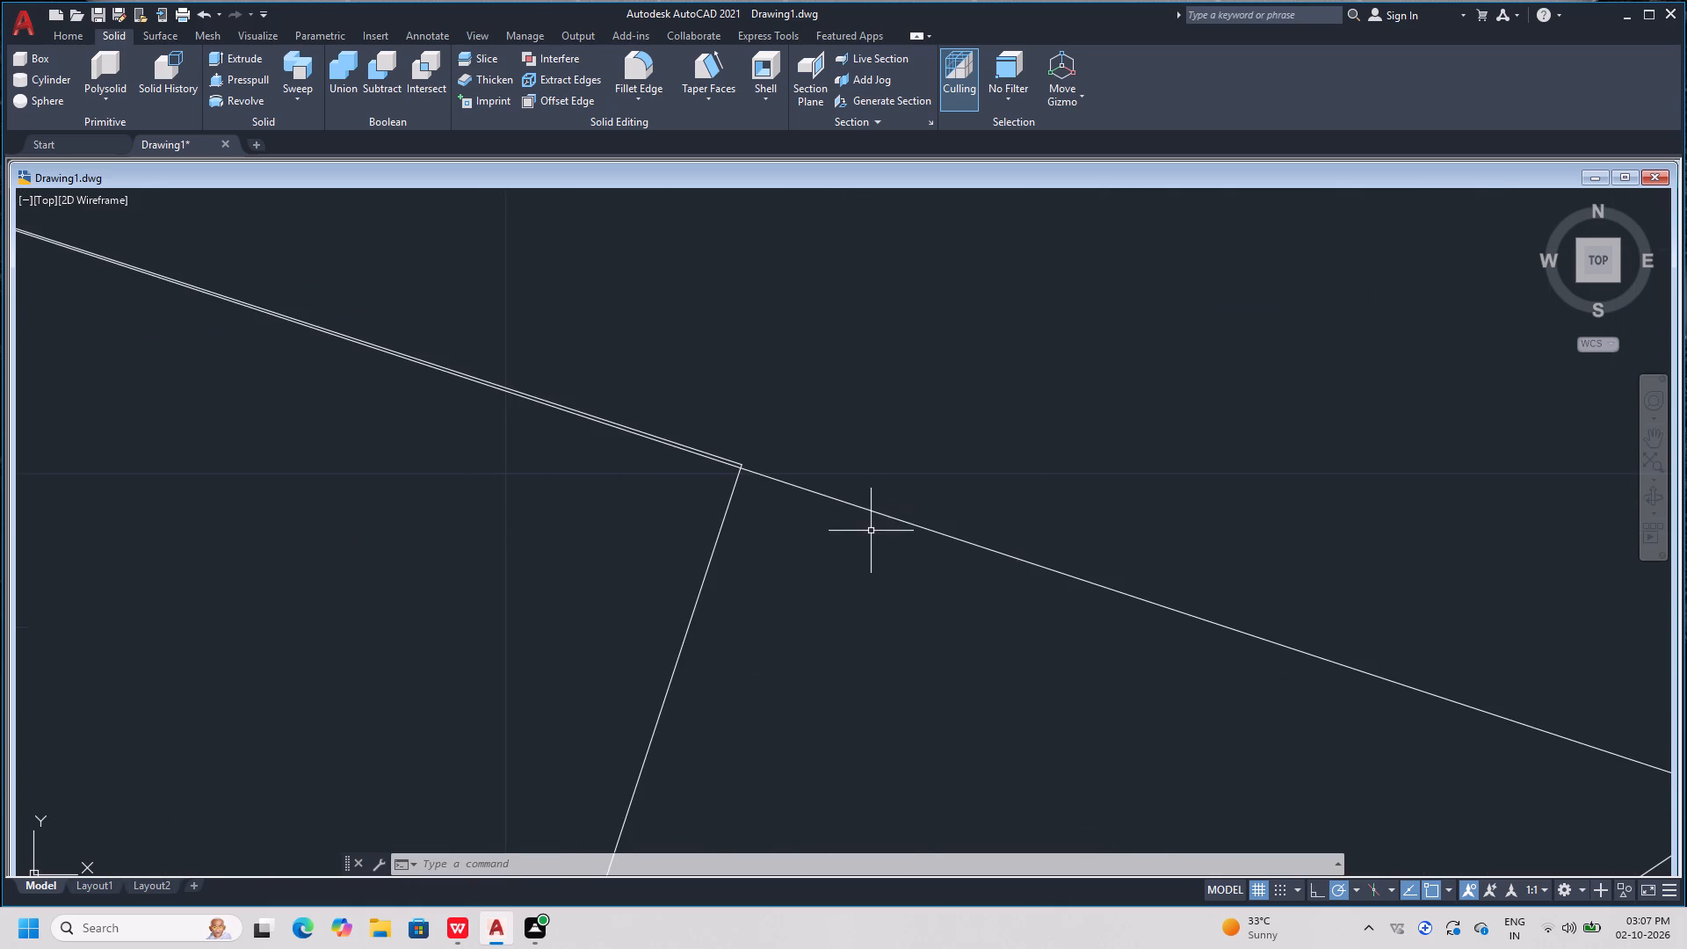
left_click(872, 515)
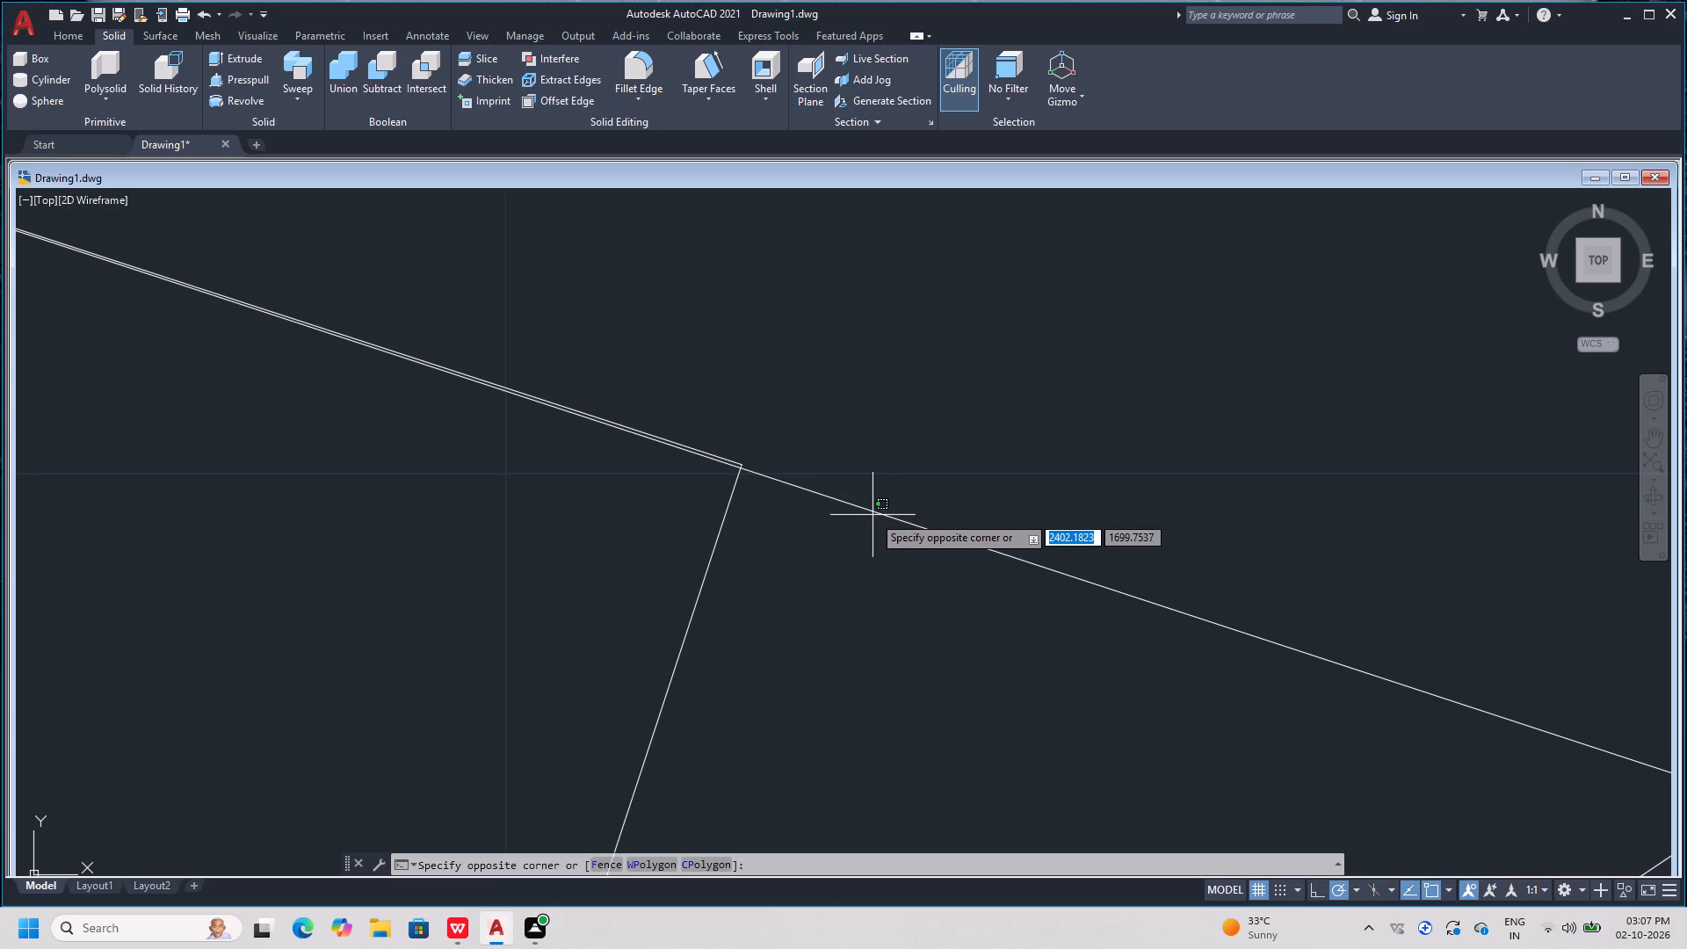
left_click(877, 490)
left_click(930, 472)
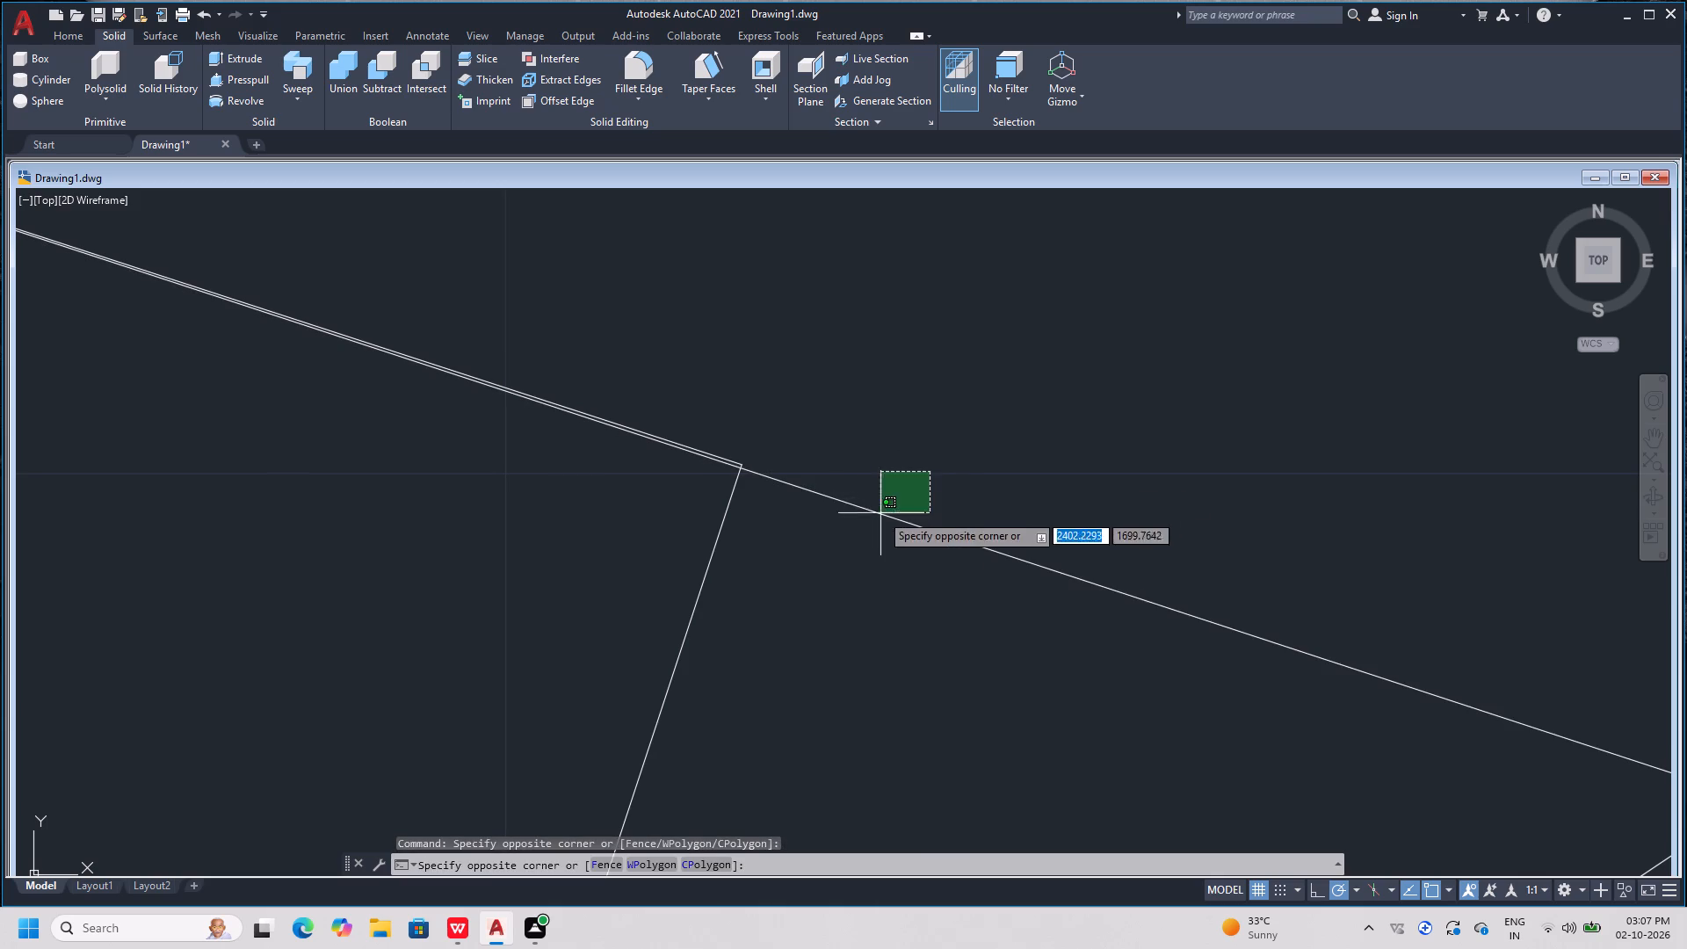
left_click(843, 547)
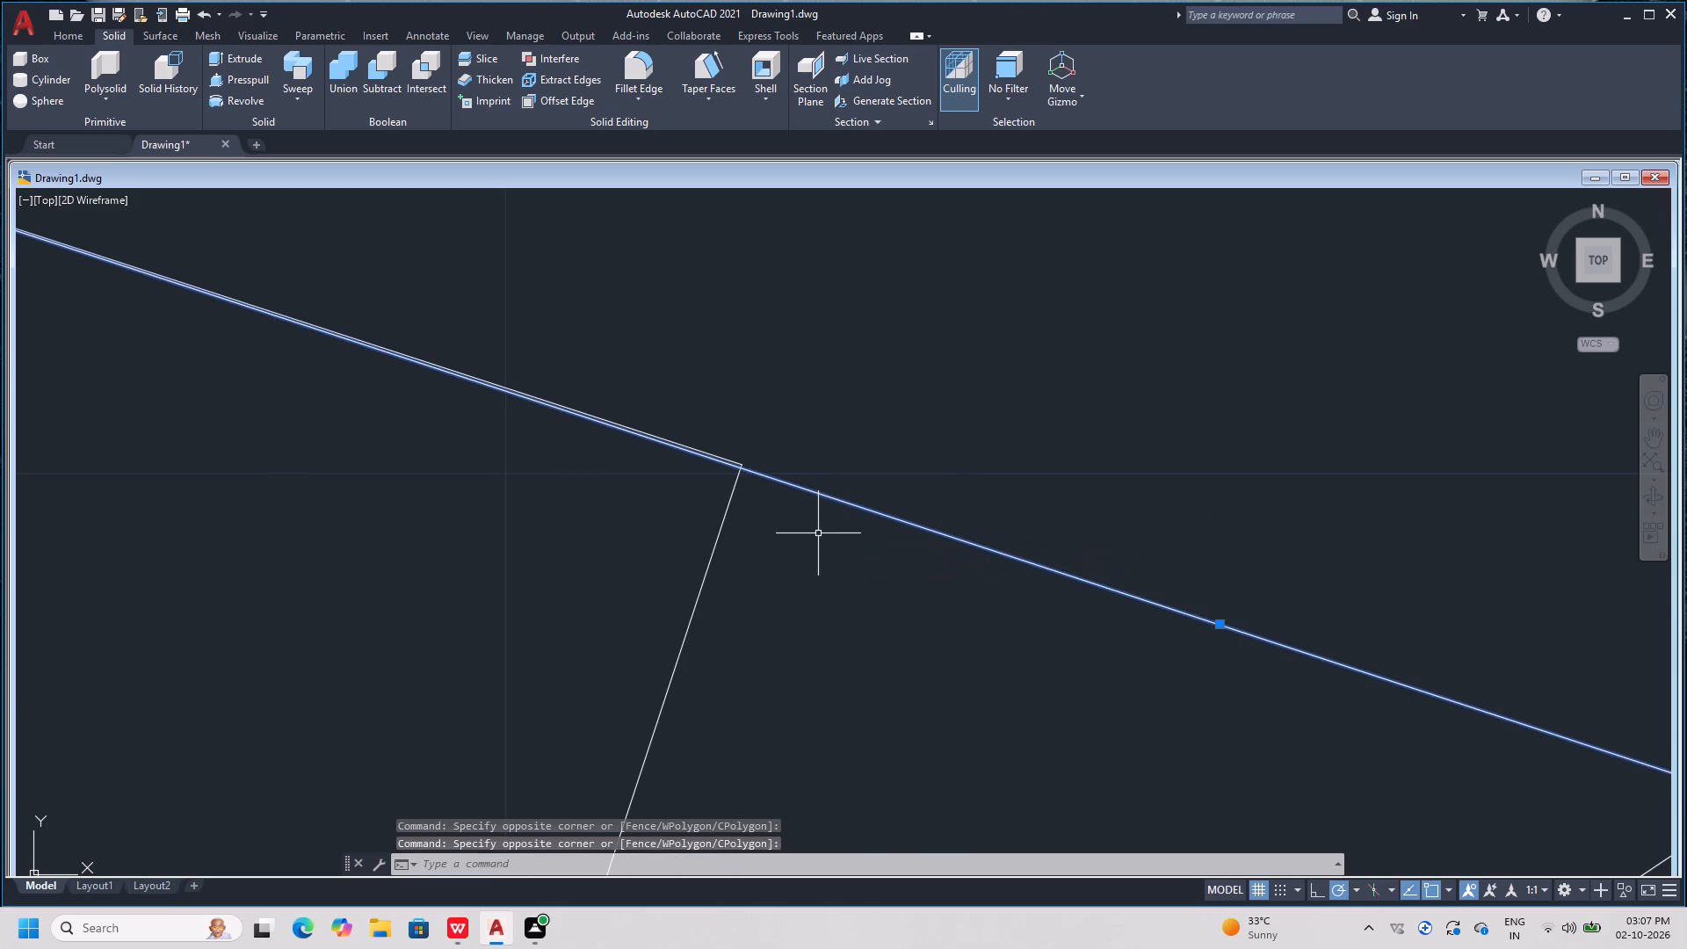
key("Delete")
Draw a line about 36.7 units long from the slanted strip's upper outer corner, sloping about 18° downward past the inner circle's top edge.
scroll(757, 581, "down", 1)
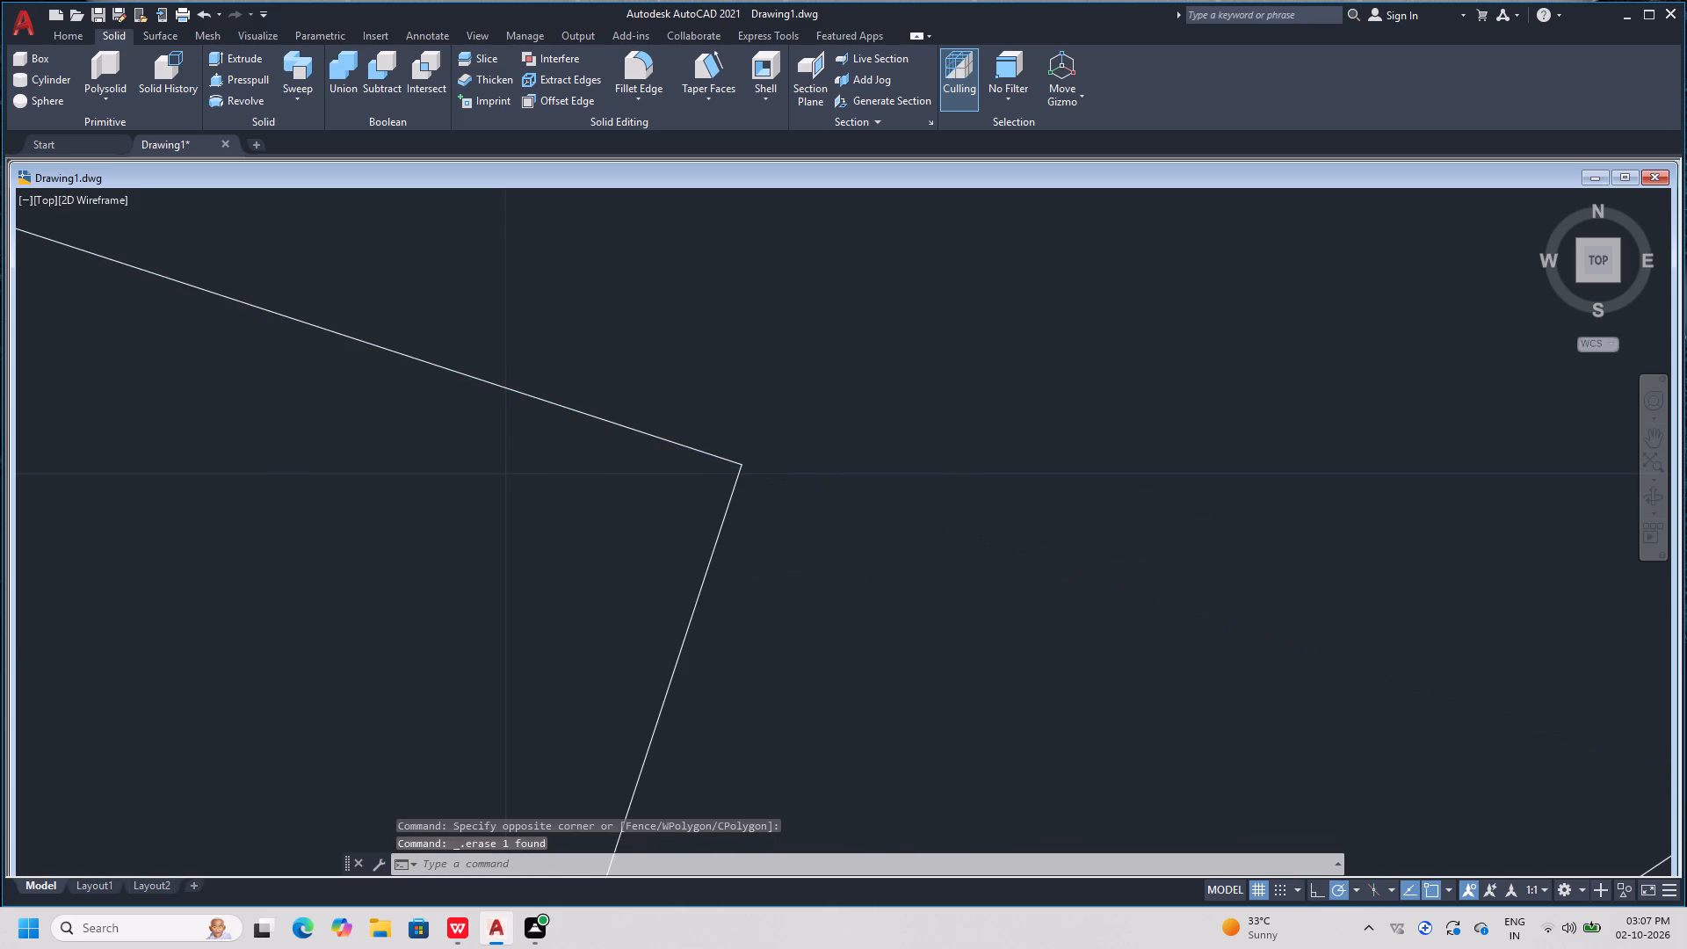
scroll(757, 581, "down", 2)
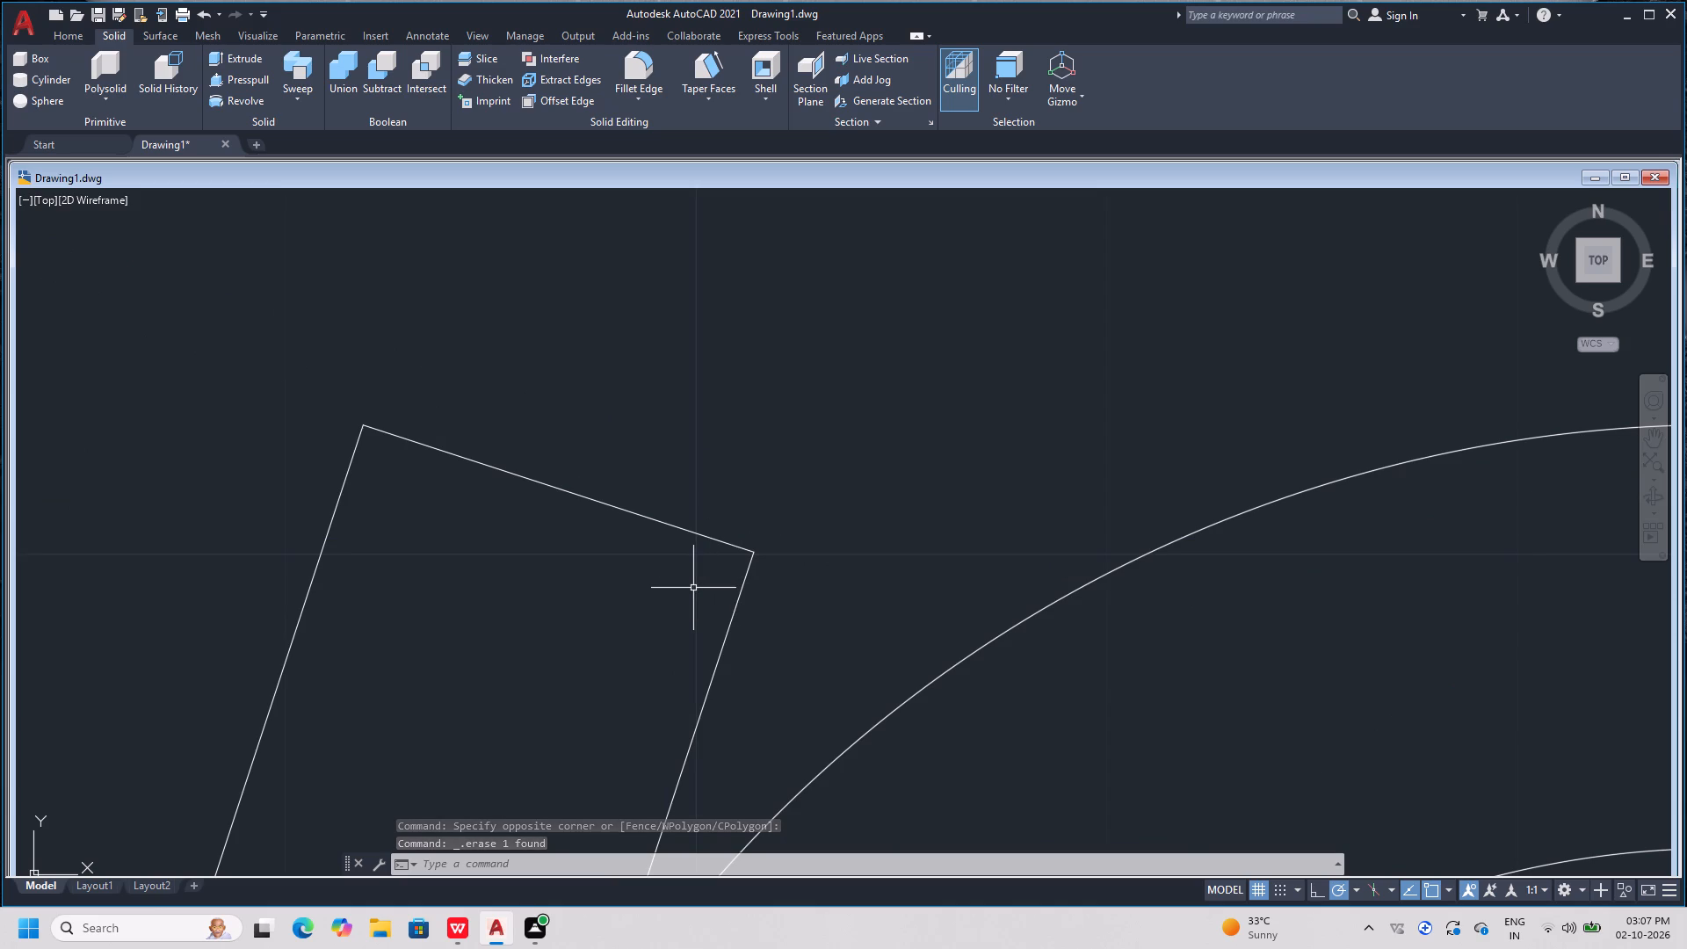
type("l")
key("space")
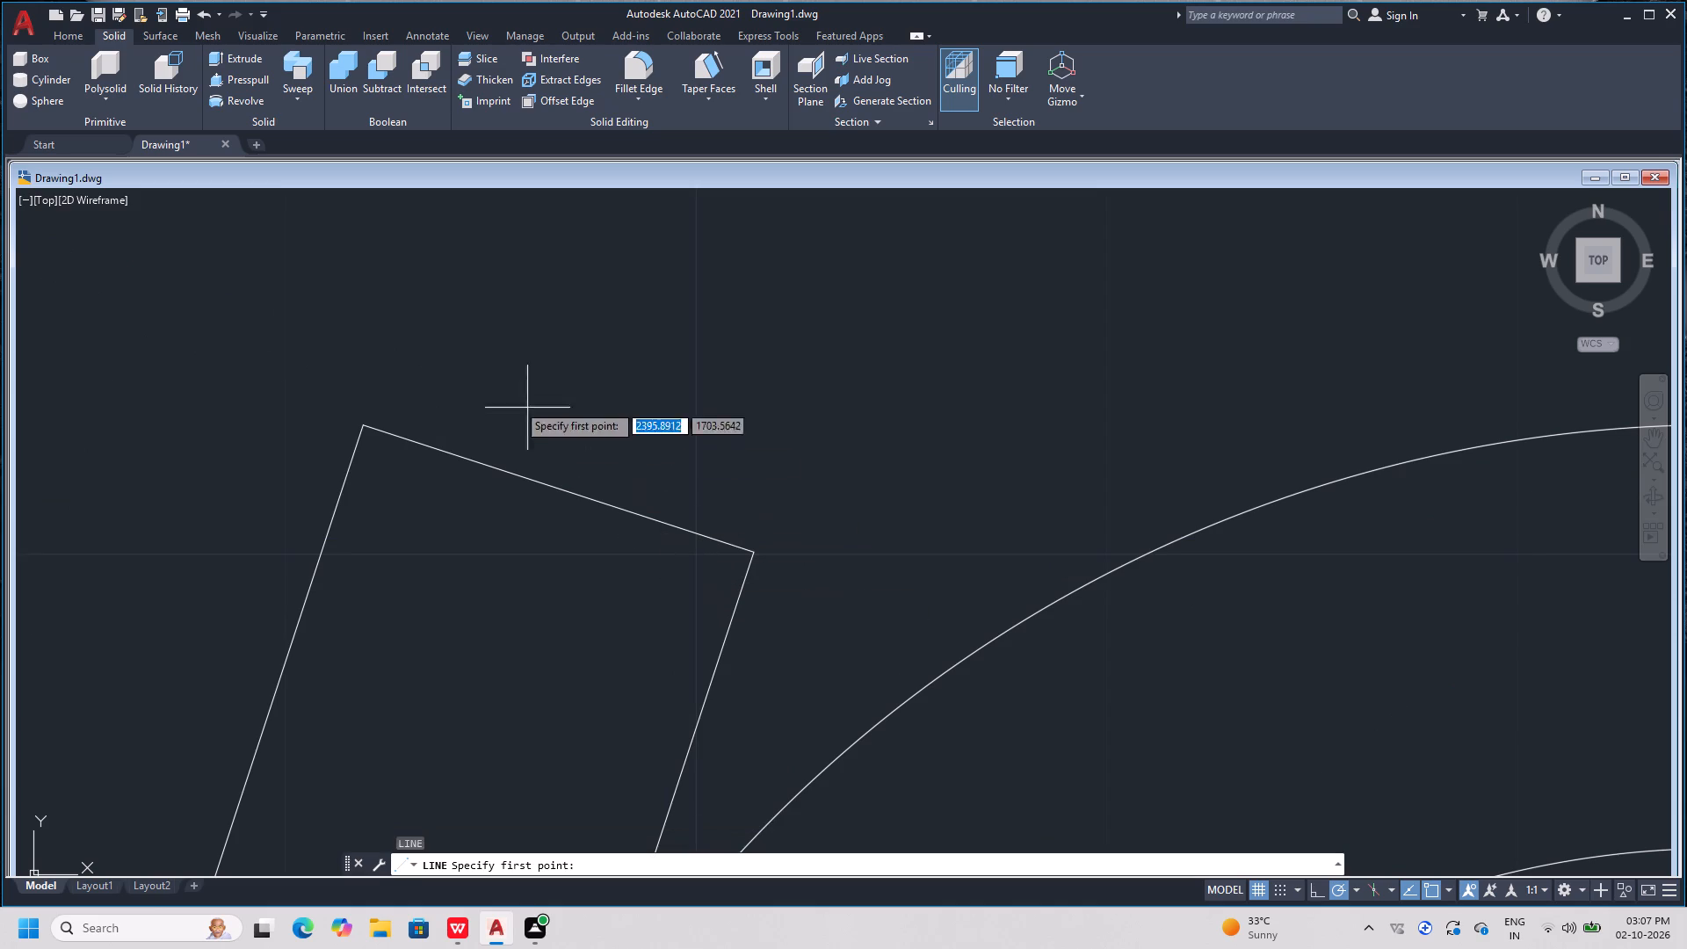
scroll(379, 423, "up", 4)
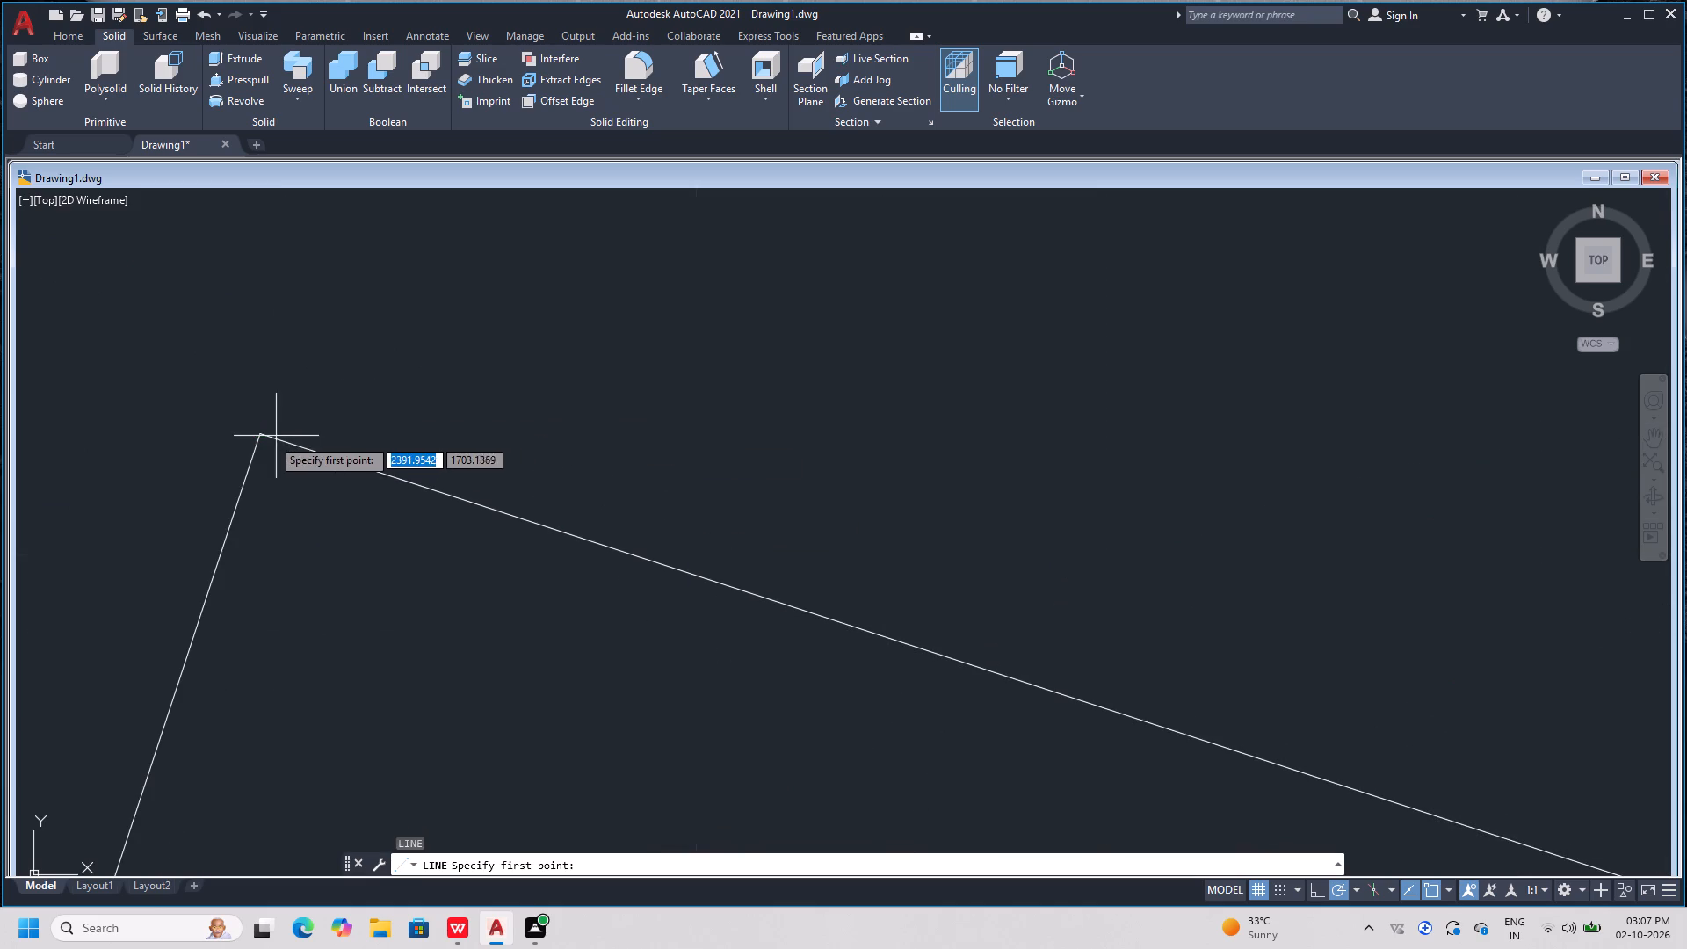
left_click(255, 438)
scroll(1285, 580, "down", 3)
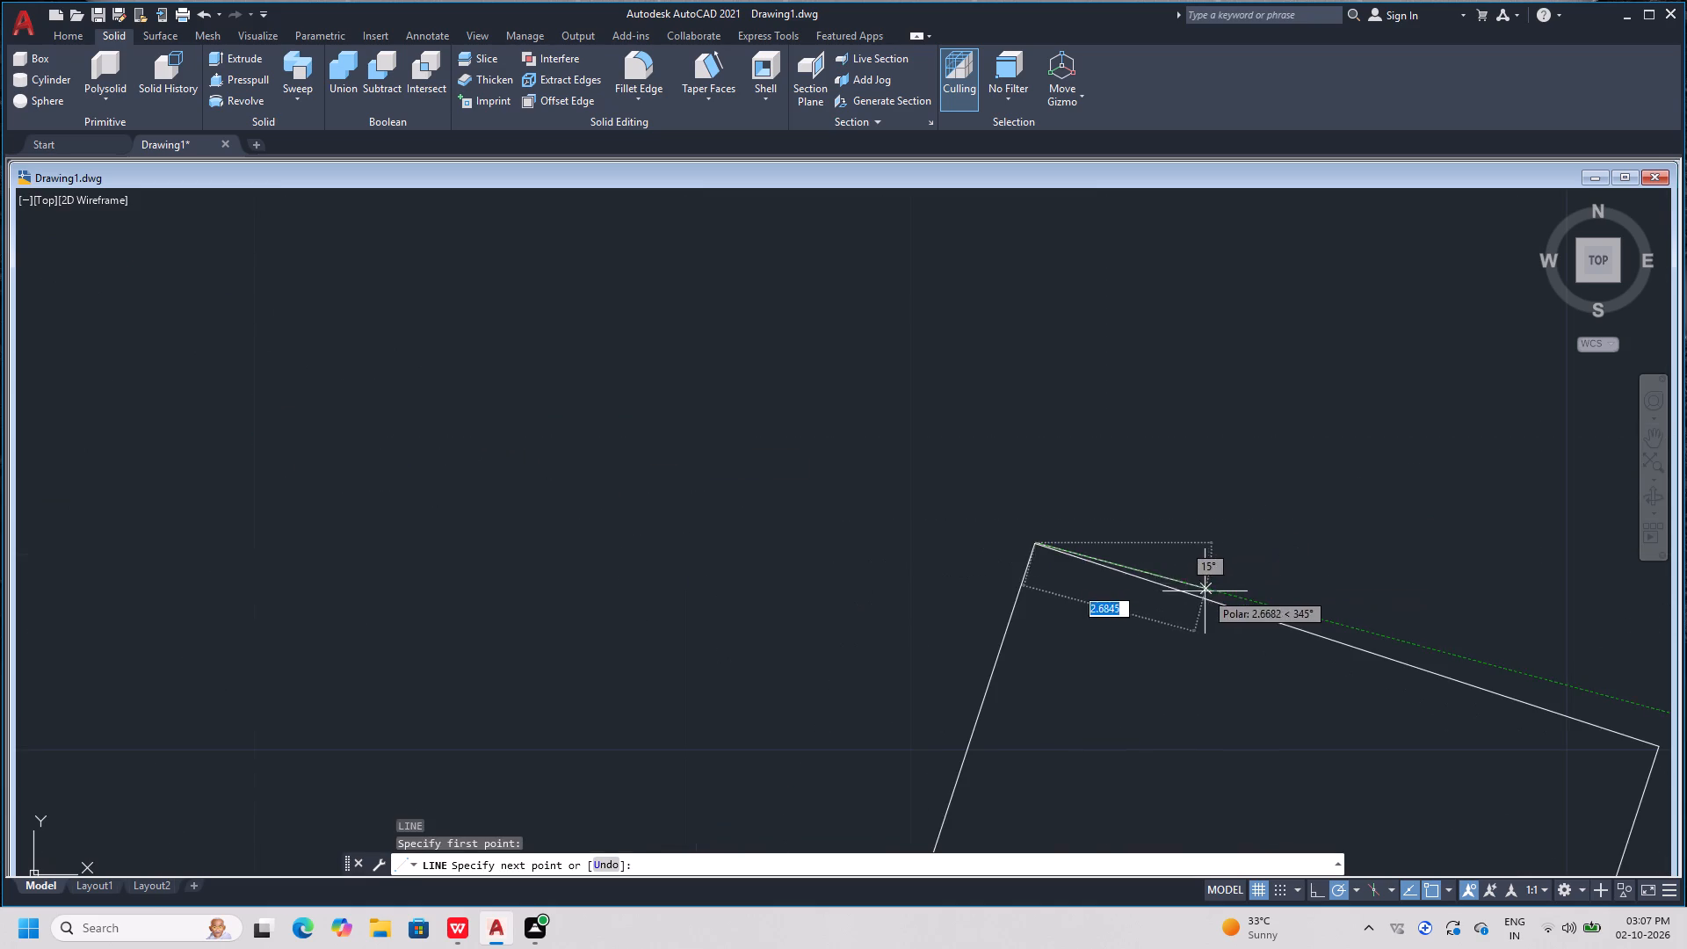
scroll(967, 582, "down", 4)
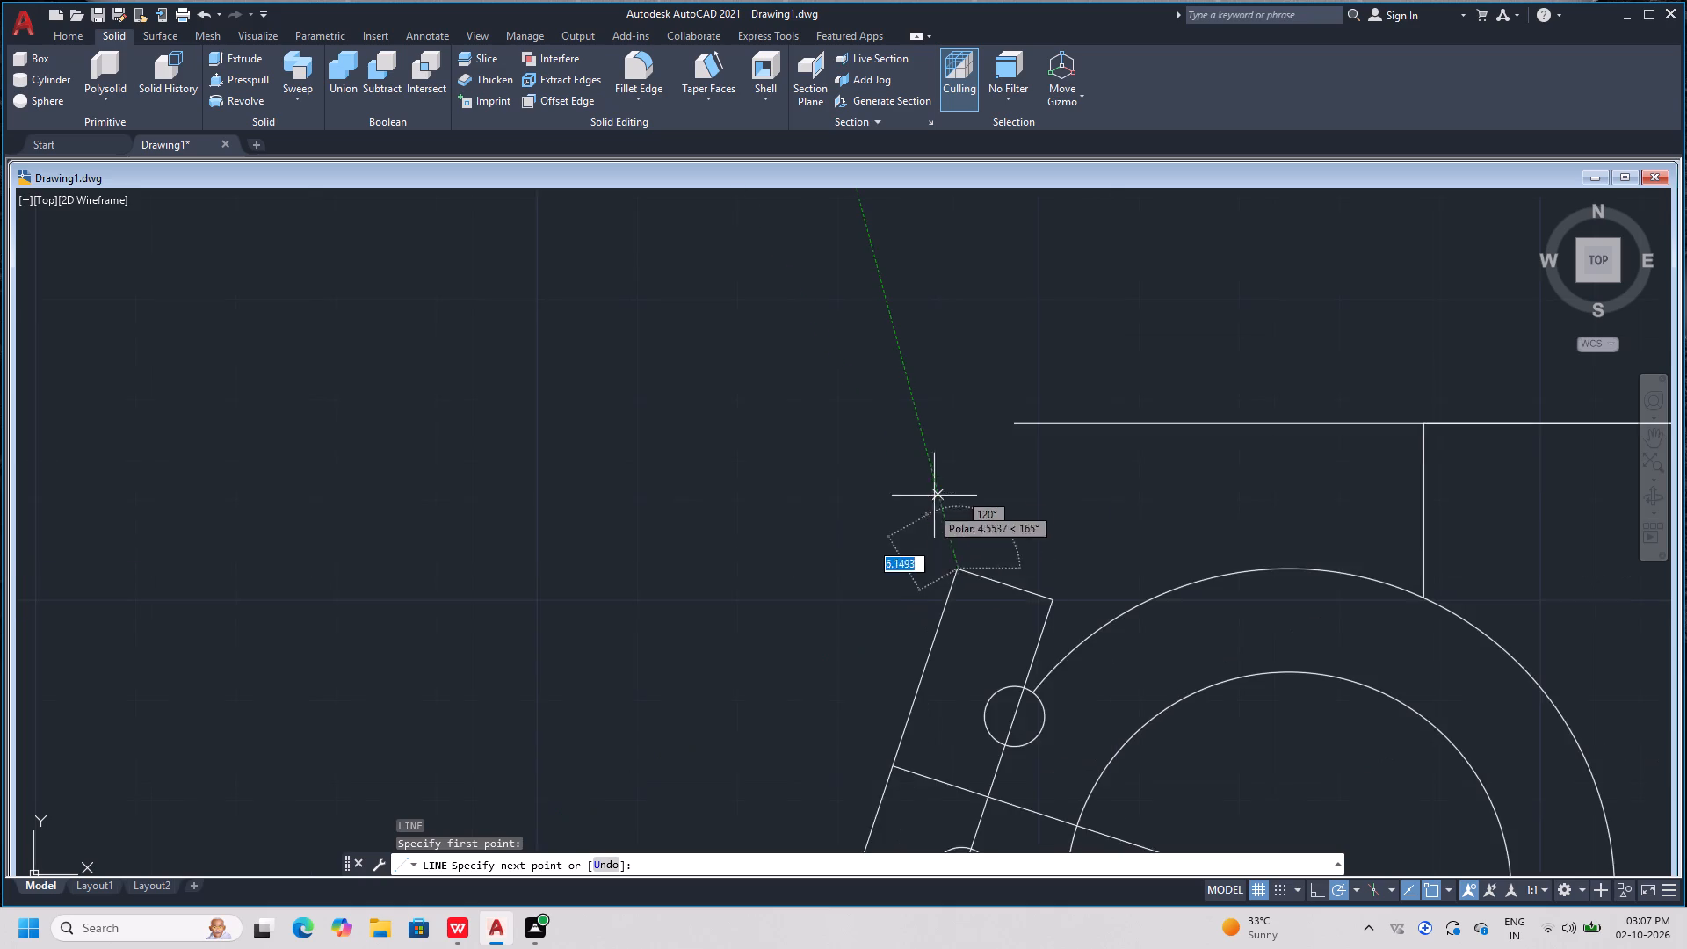
scroll(935, 490, "down", 1)
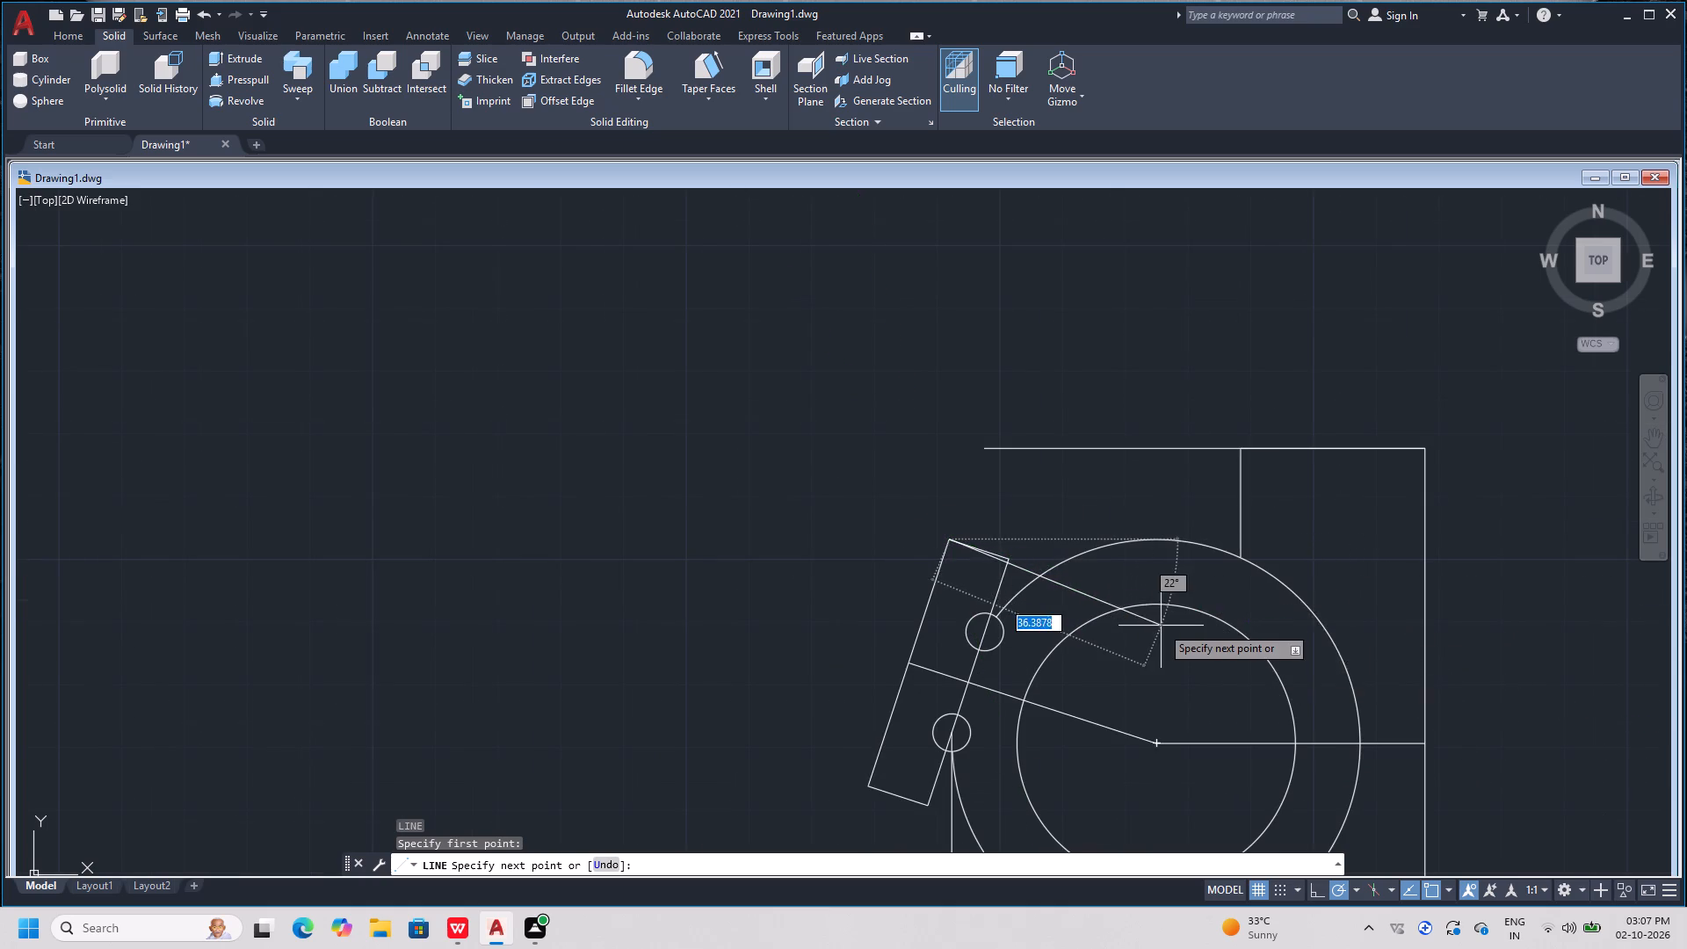
scroll(1161, 626, "up", 6)
scroll(1161, 626, "down", 2)
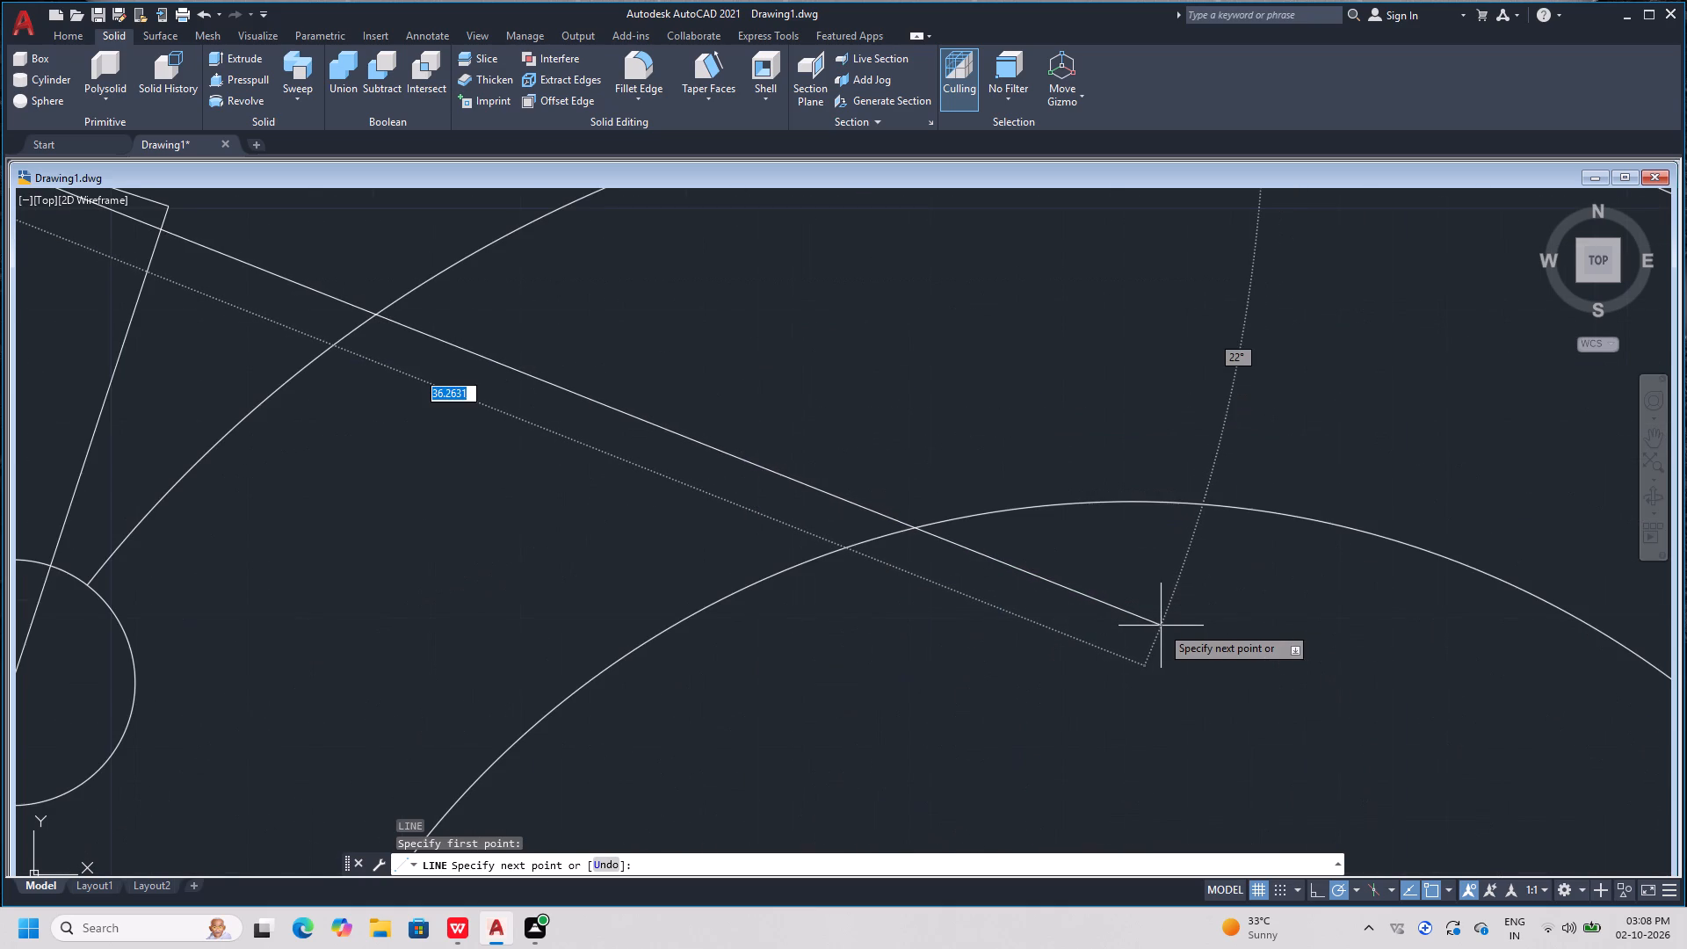
left_click(1209, 547)
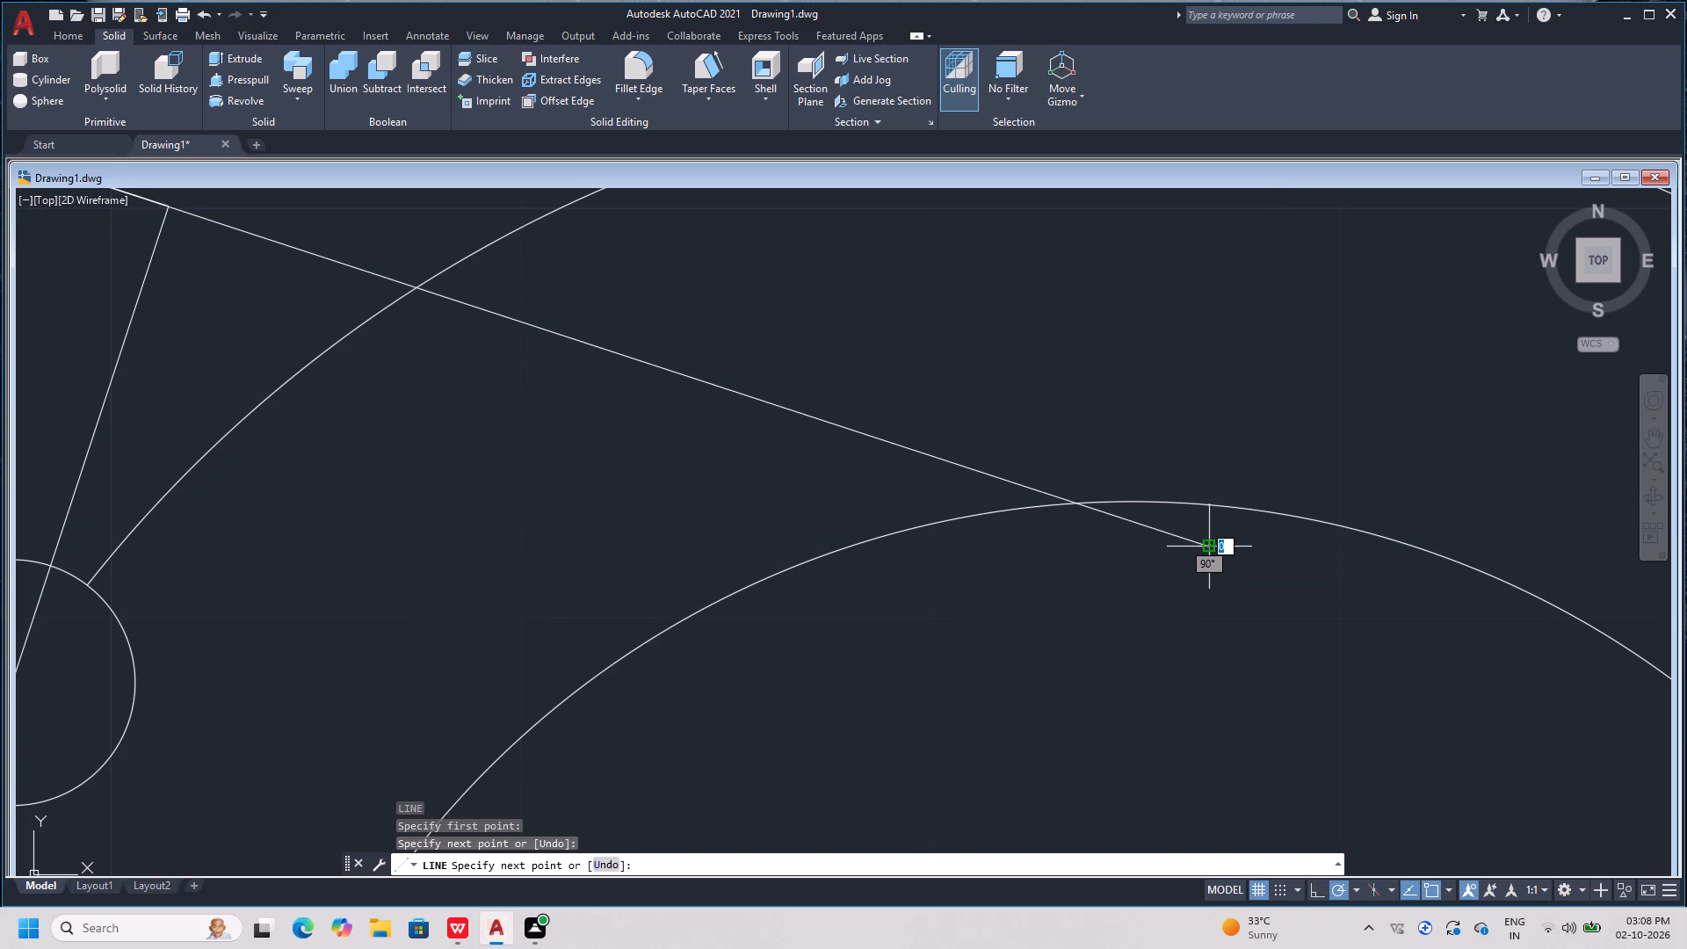
key("Escape")
Examine how the new line aligns with the slanted strip's short upper edge, and check the small circles and surrounding profile.
scroll(1209, 547, "down", 2)
scroll(510, 527, "down", 2)
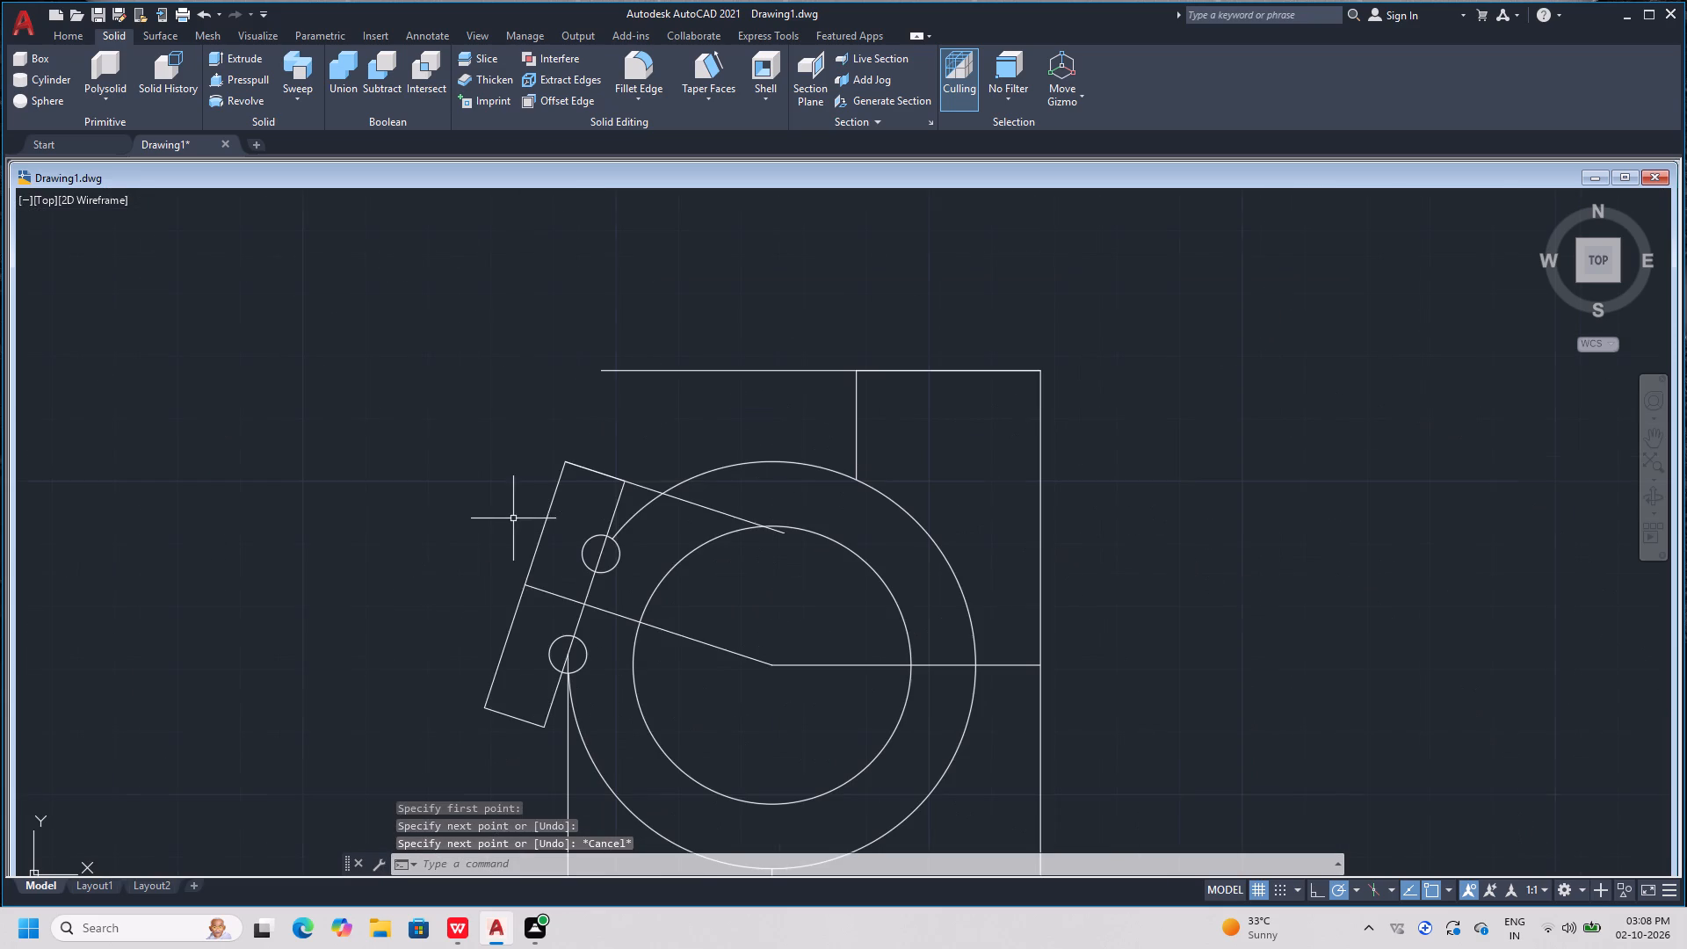
scroll(525, 677, "up", 3)
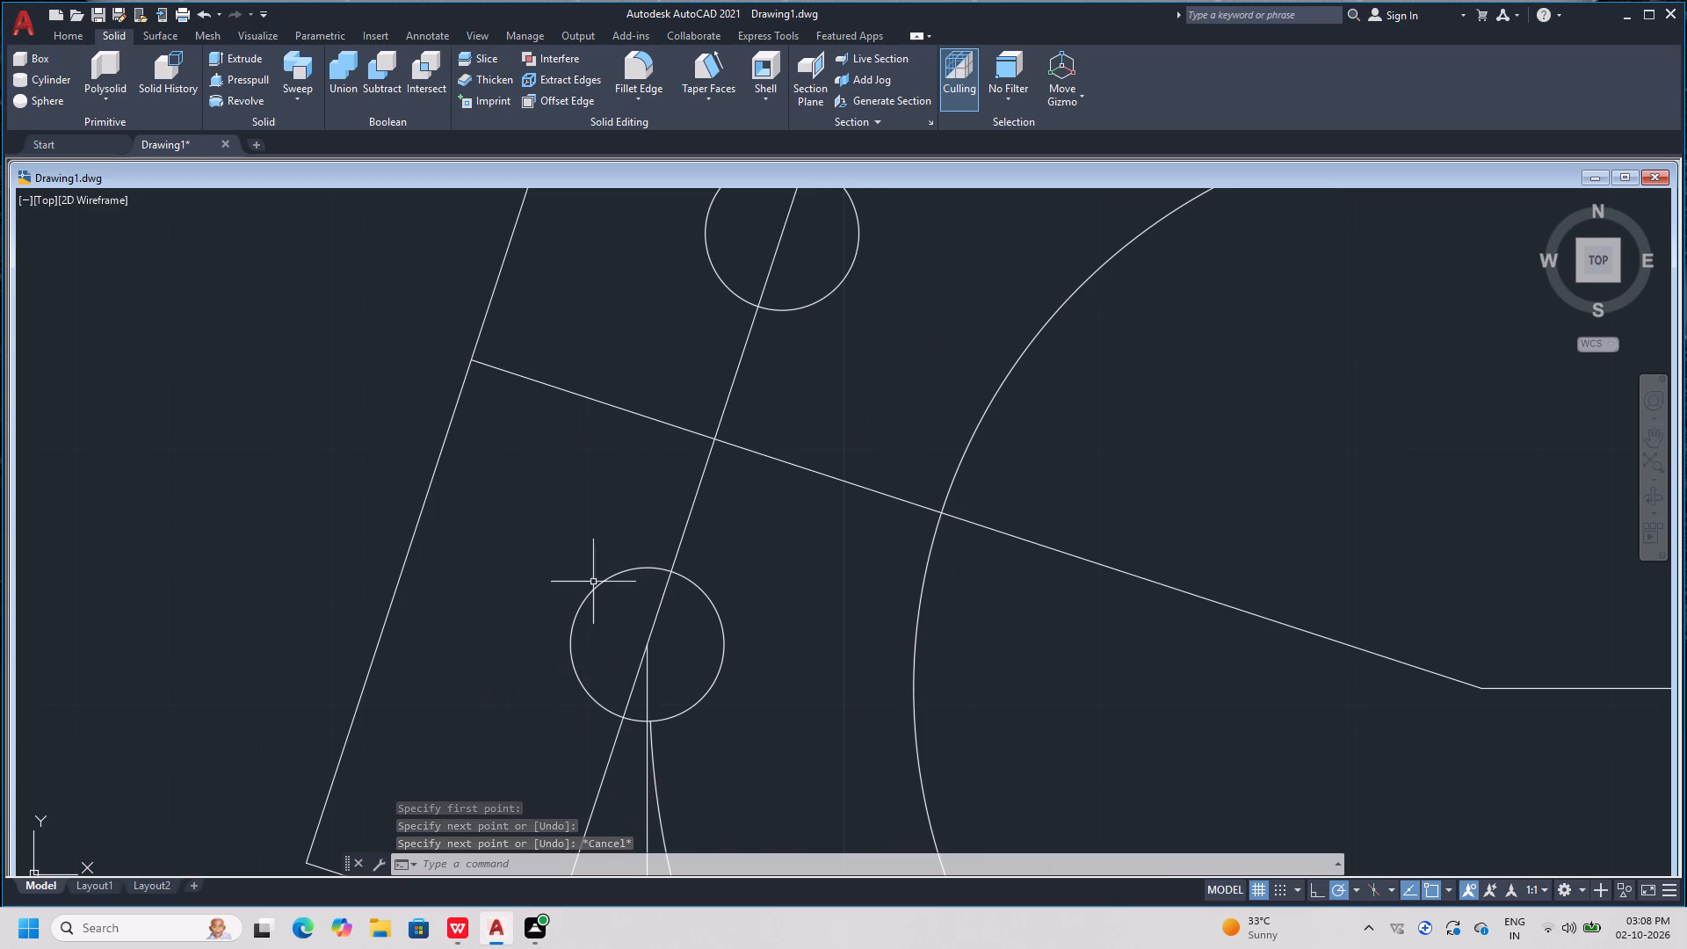
scroll(639, 525, "down", 3)
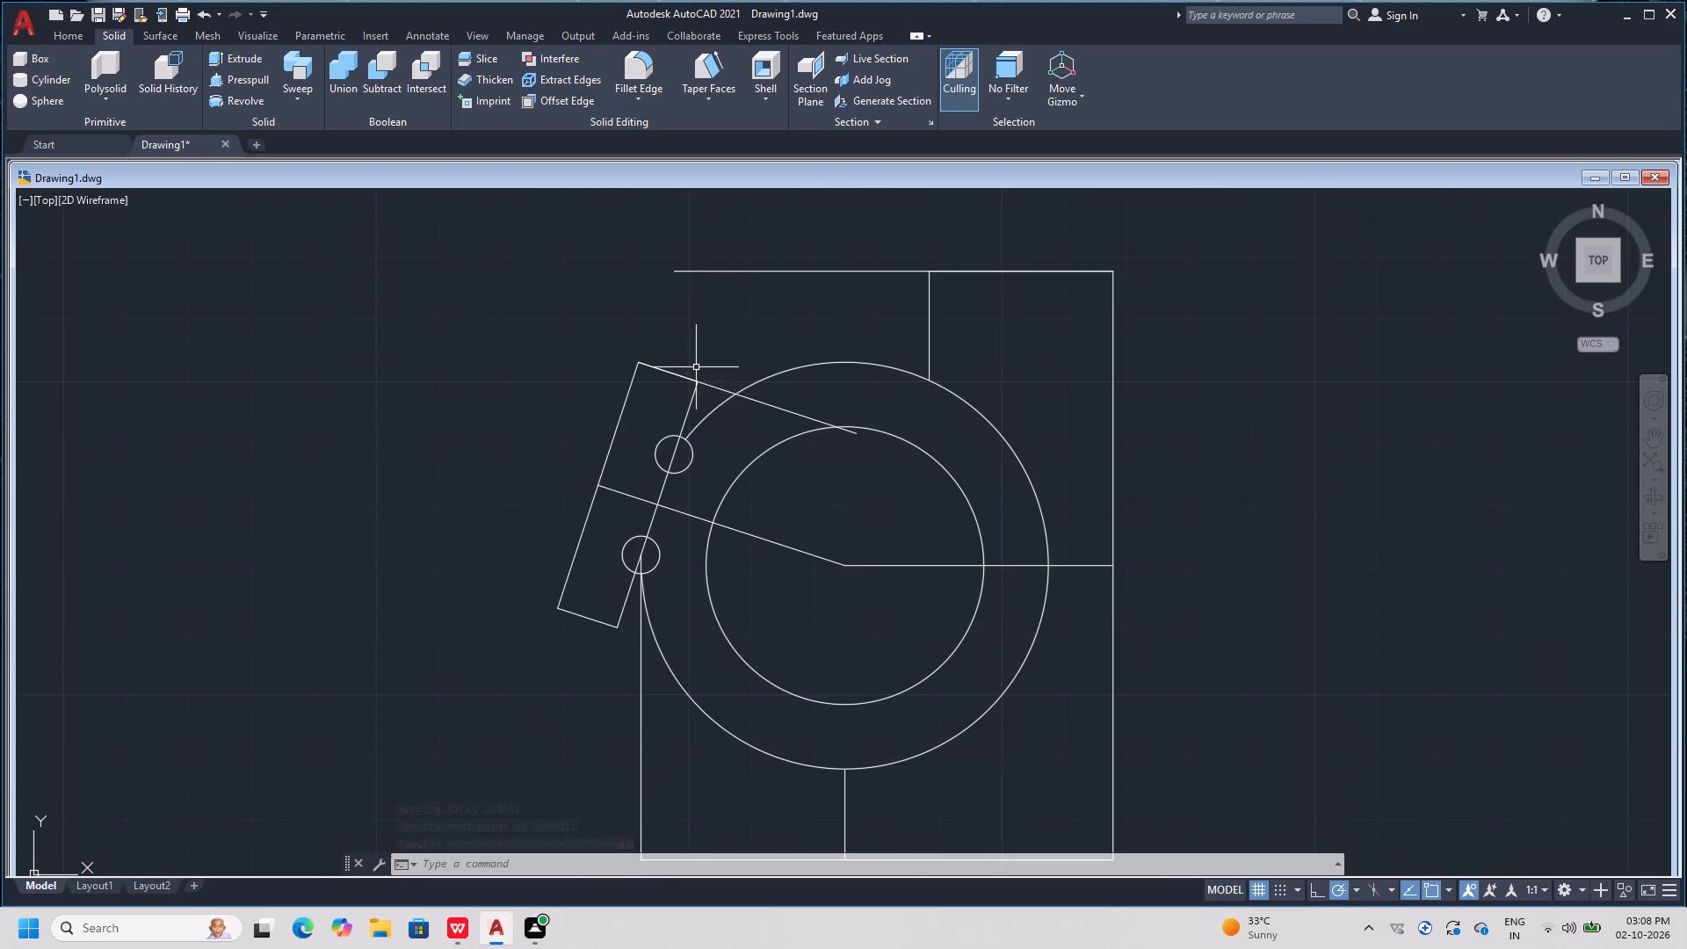
scroll(696, 367, "up", 12)
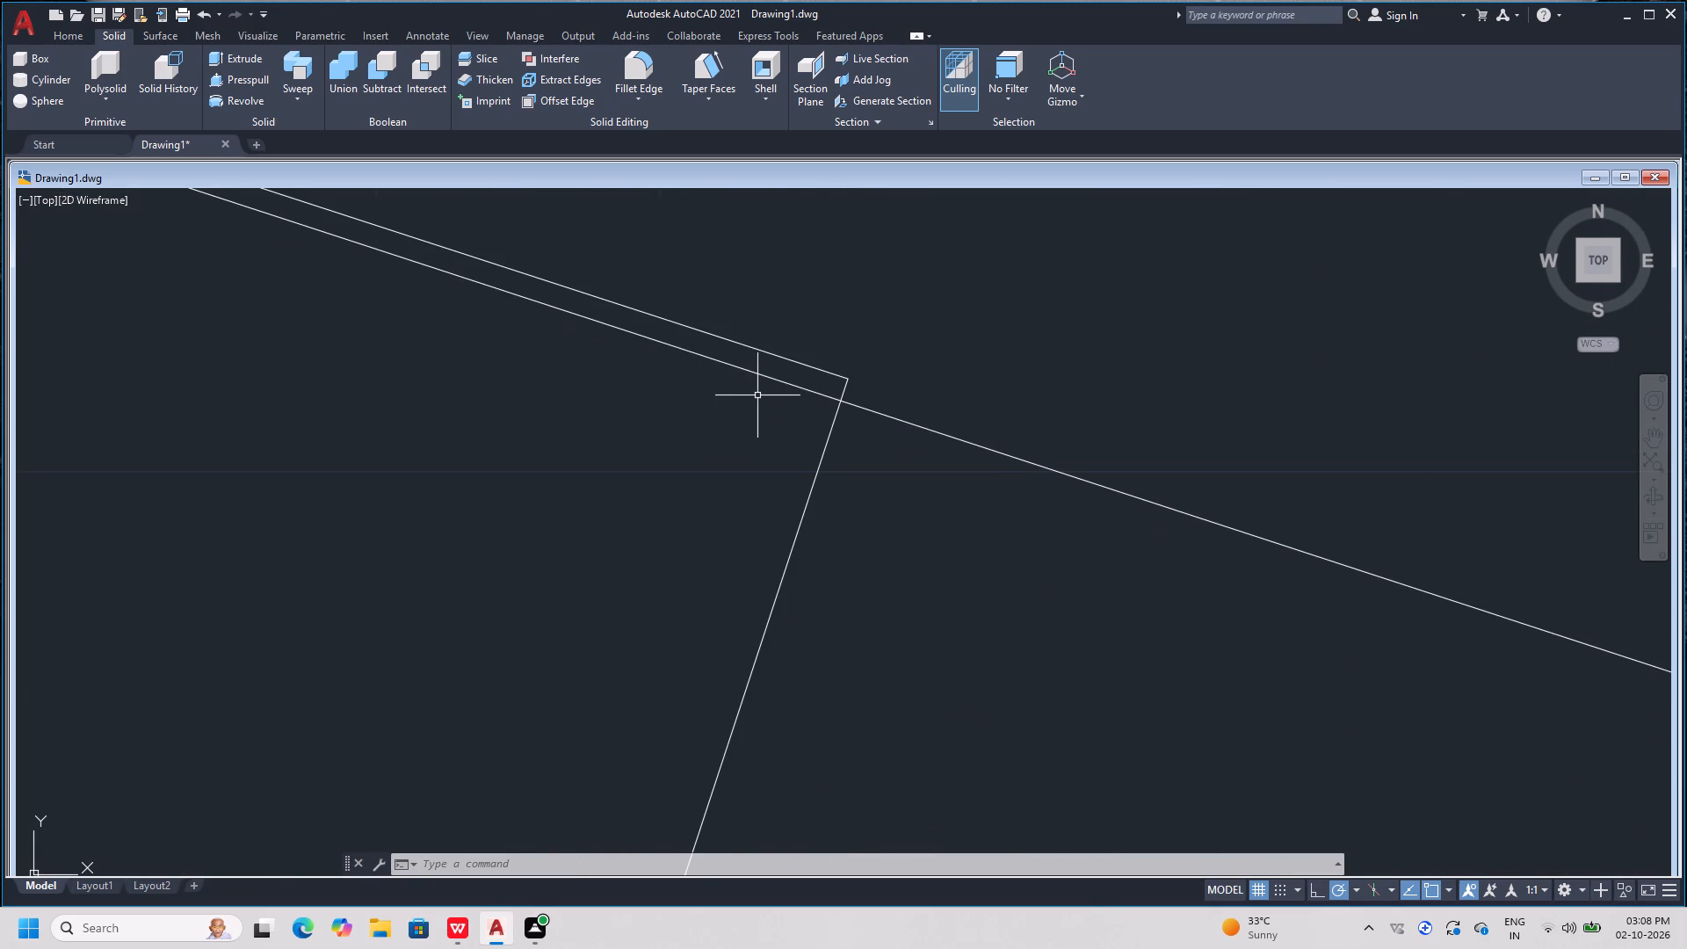
scroll(757, 401, "down", 2)
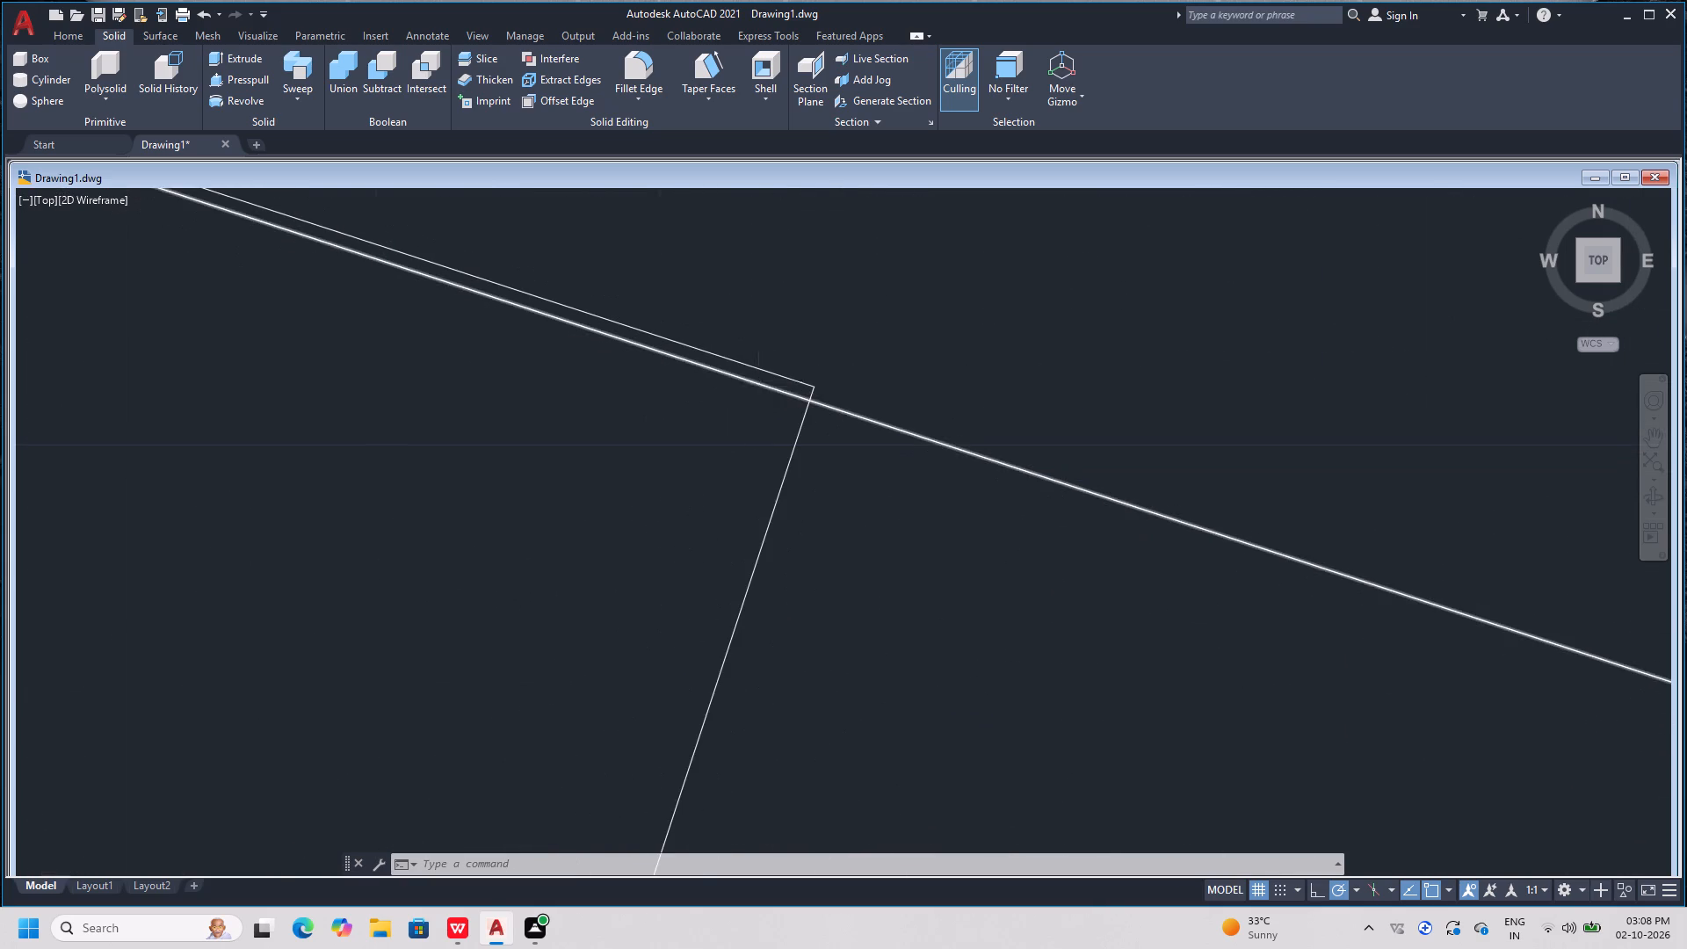
scroll(759, 381, "down", 6)
scroll(697, 683, "down", 3)
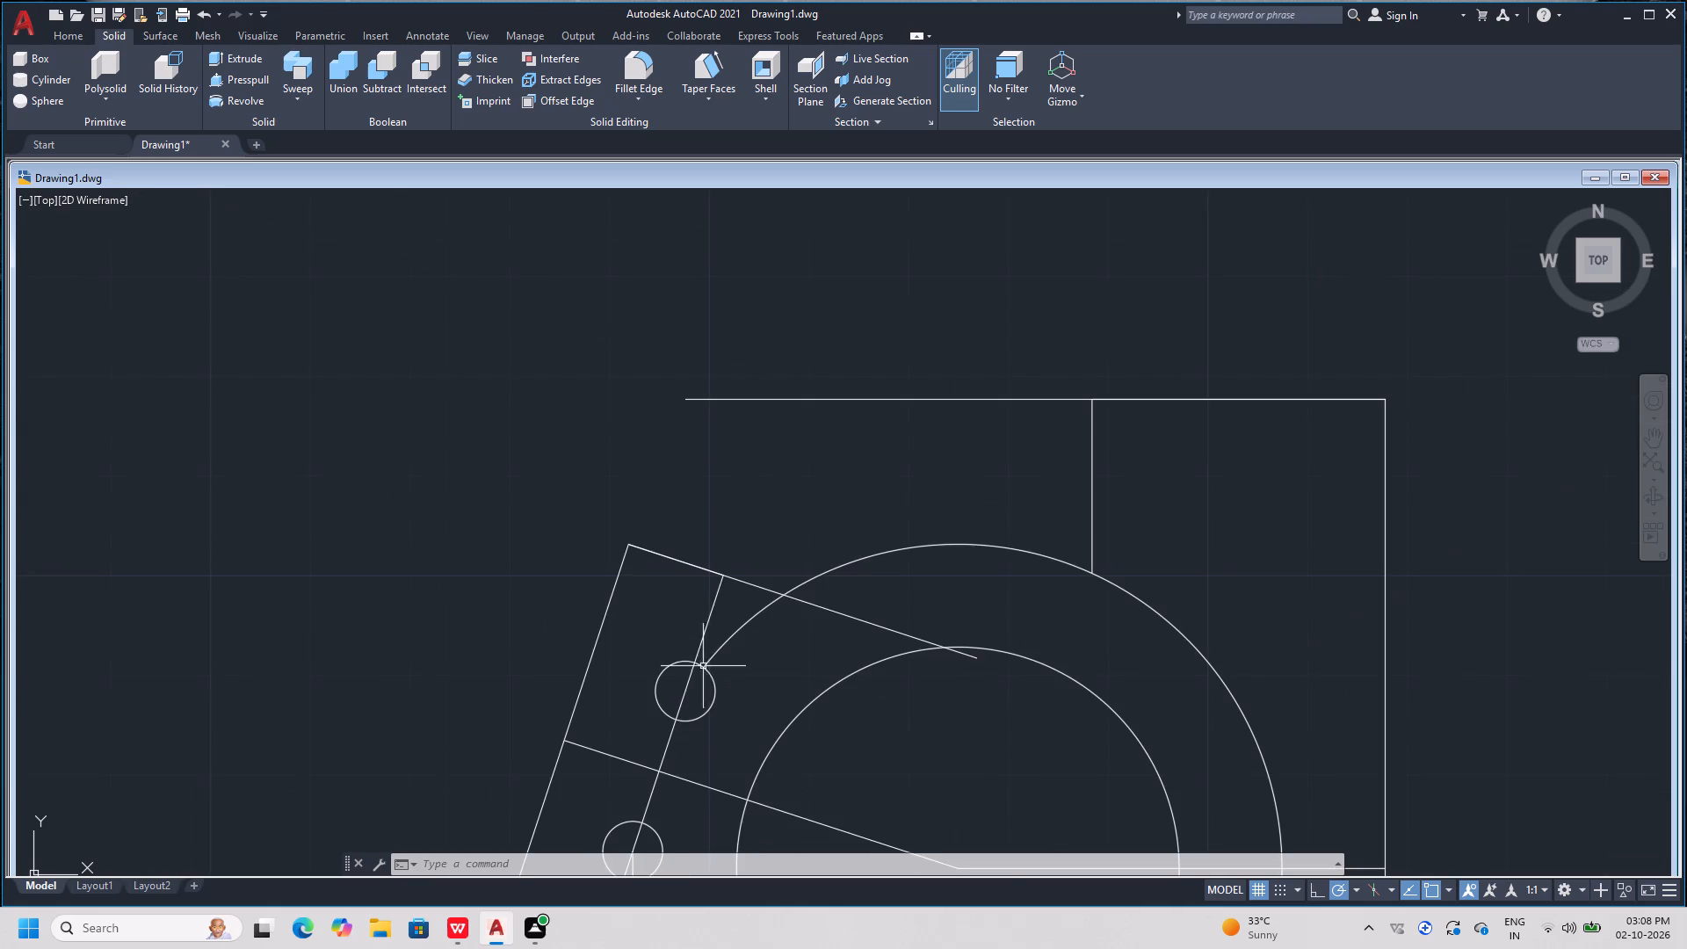
scroll(661, 635, "down", 1)
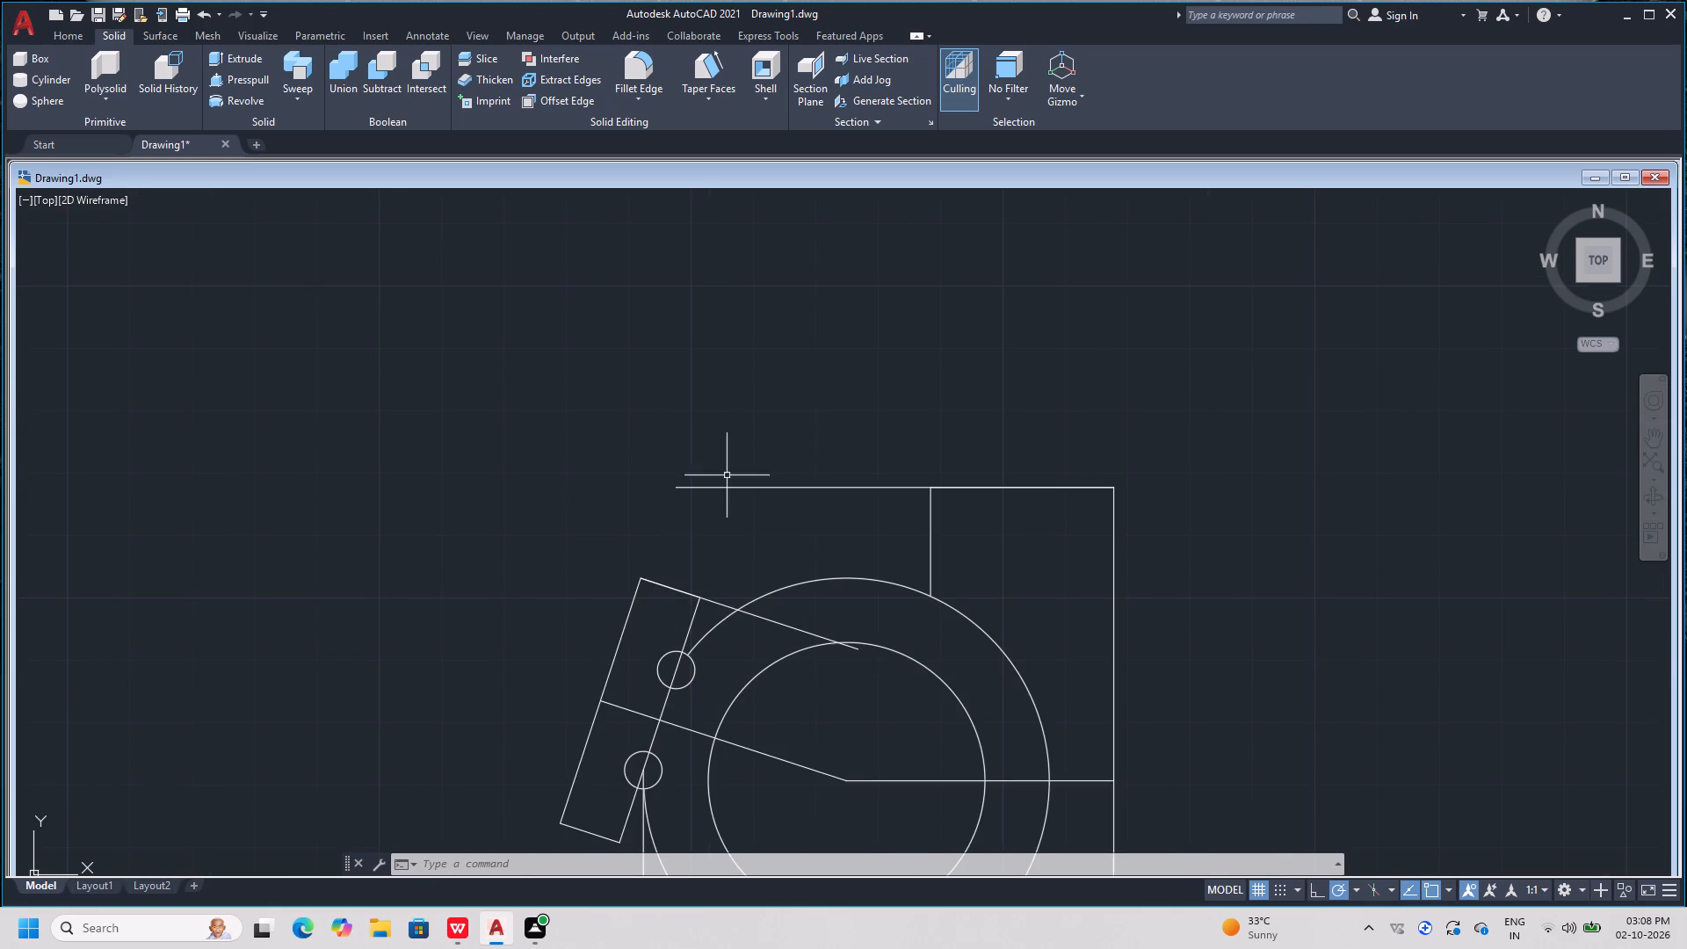
scroll(724, 455, "down", 1)
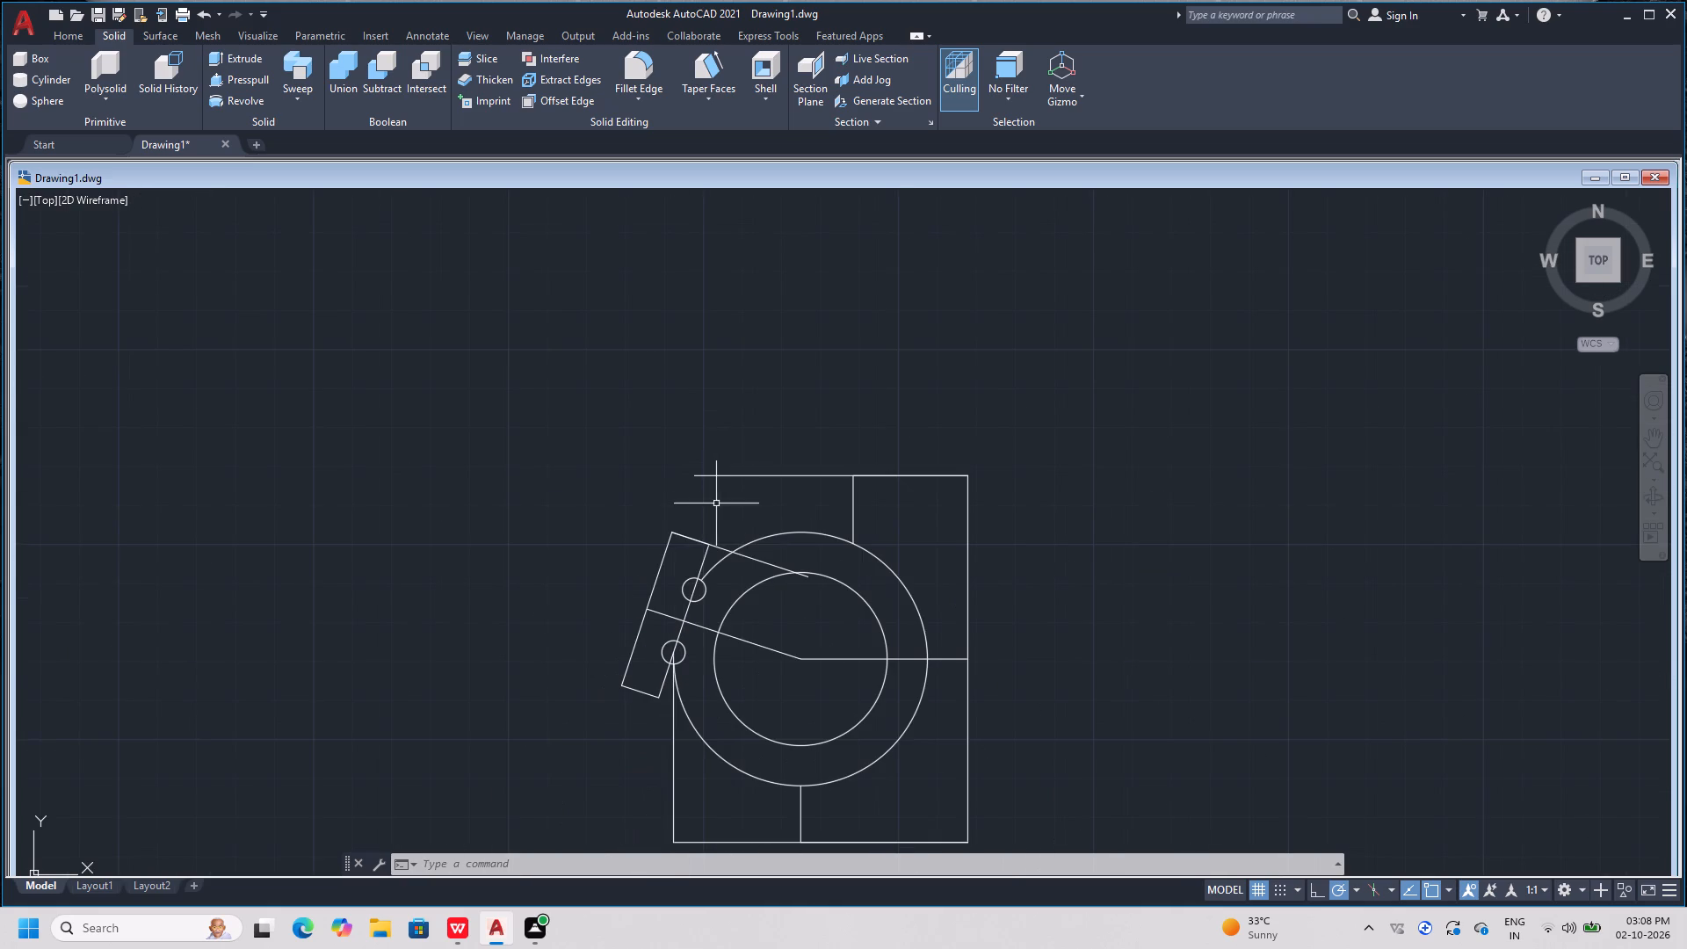
scroll(646, 735, "up", 2)
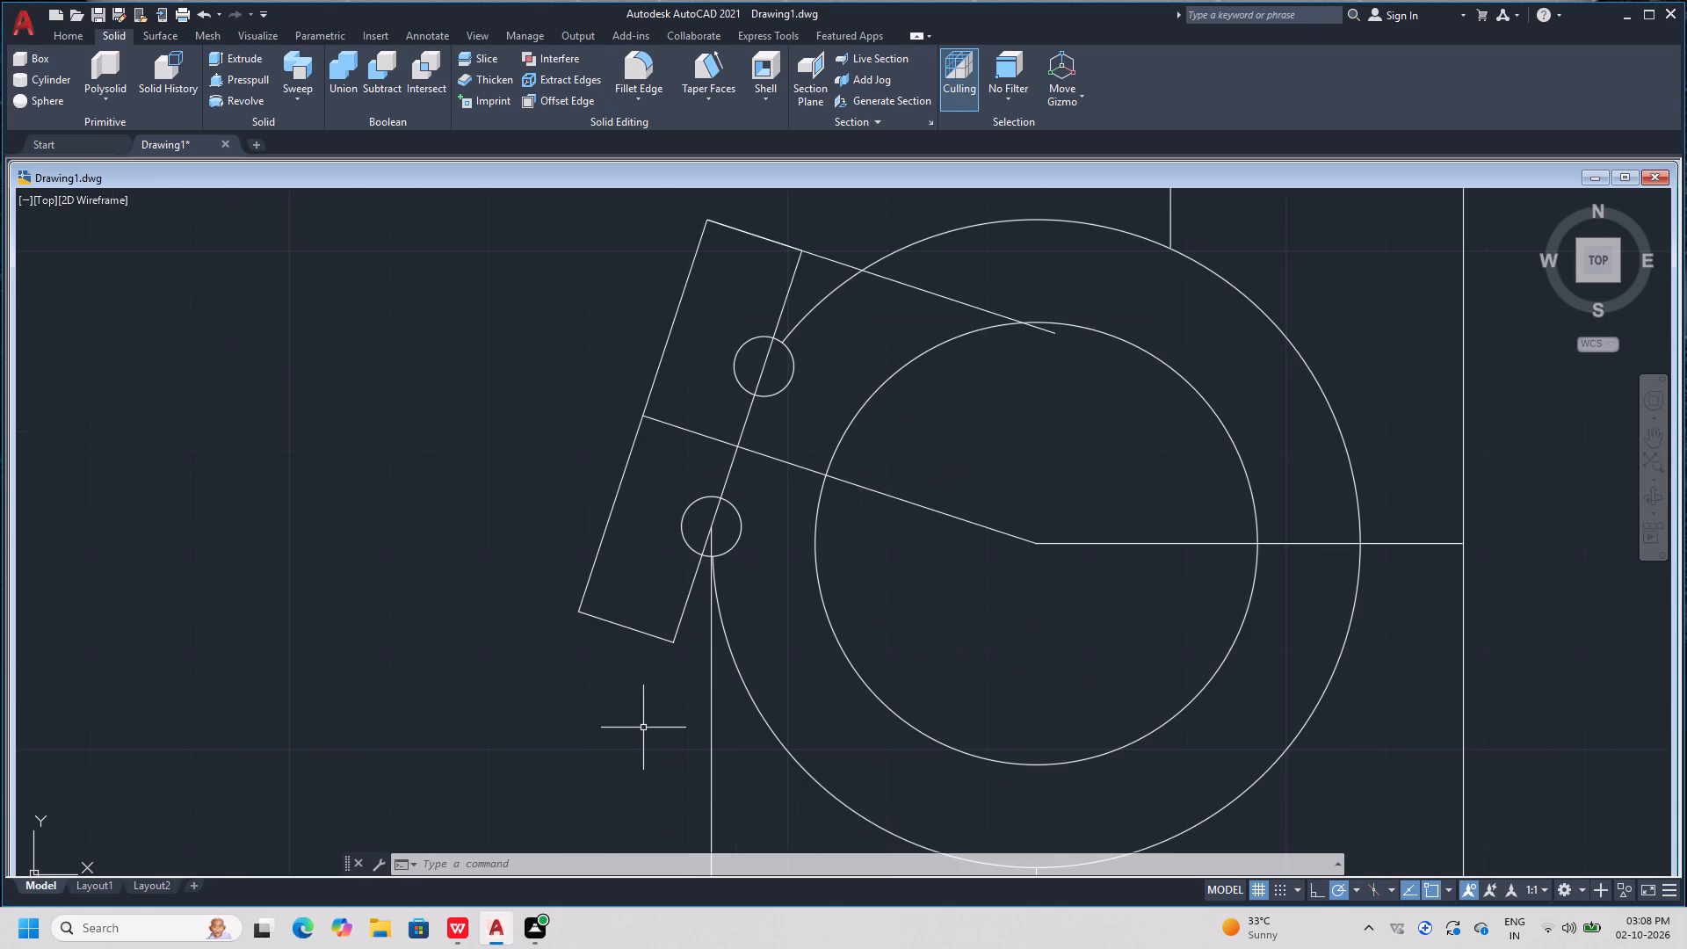
scroll(642, 728, "up", 1)
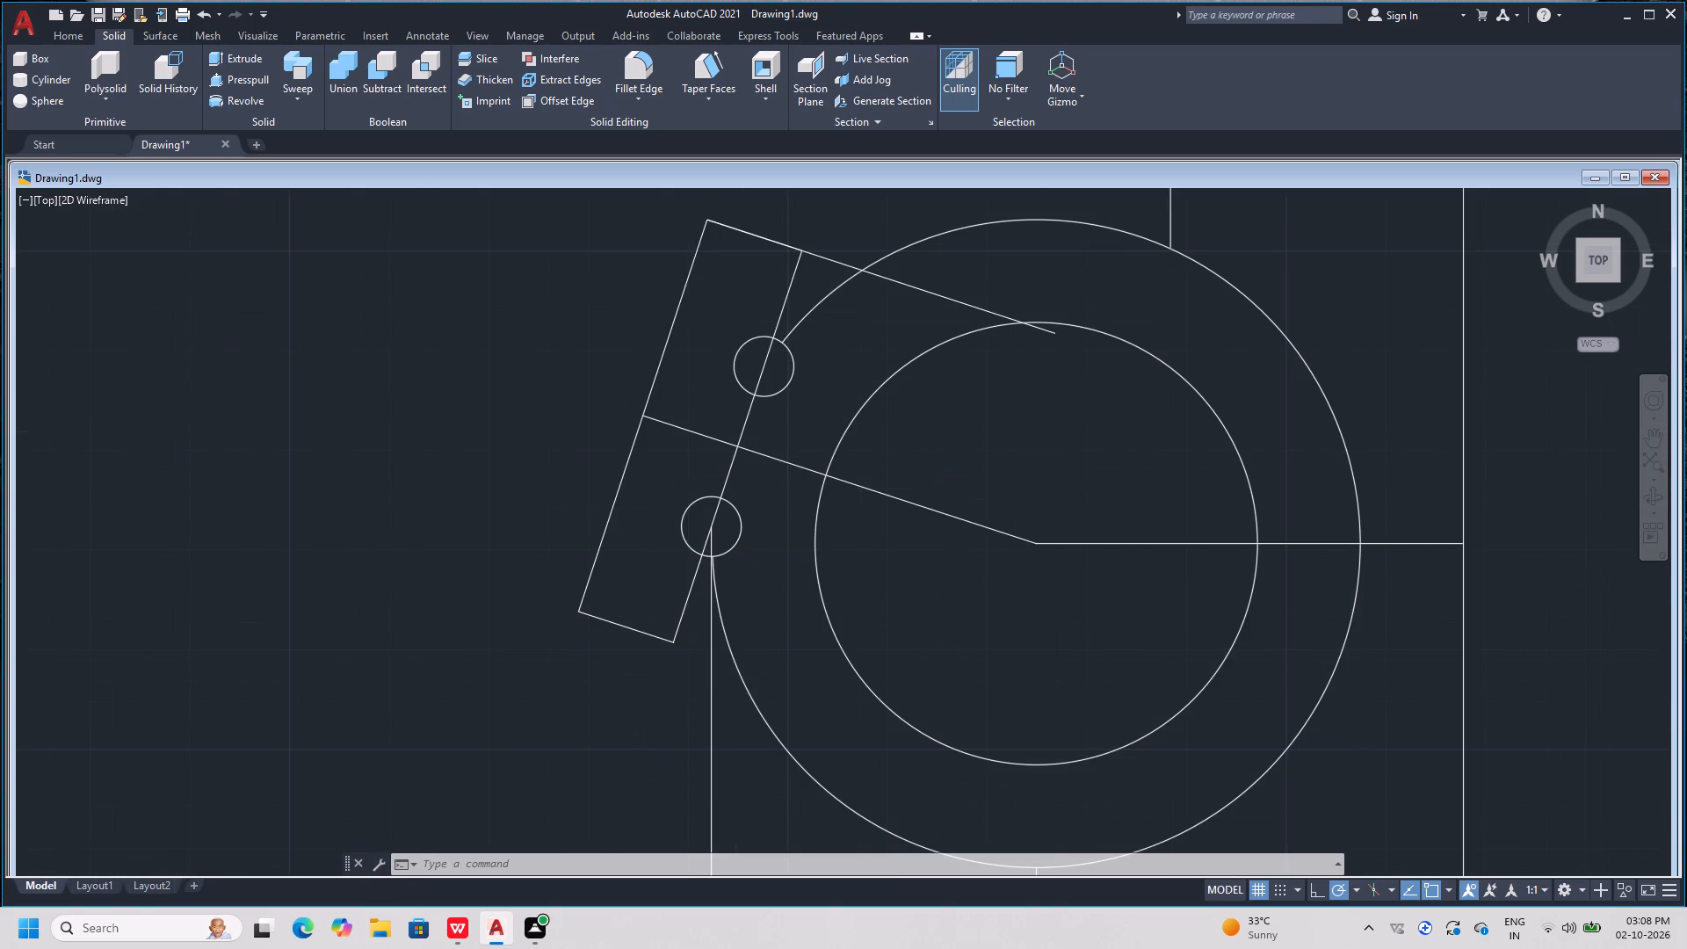
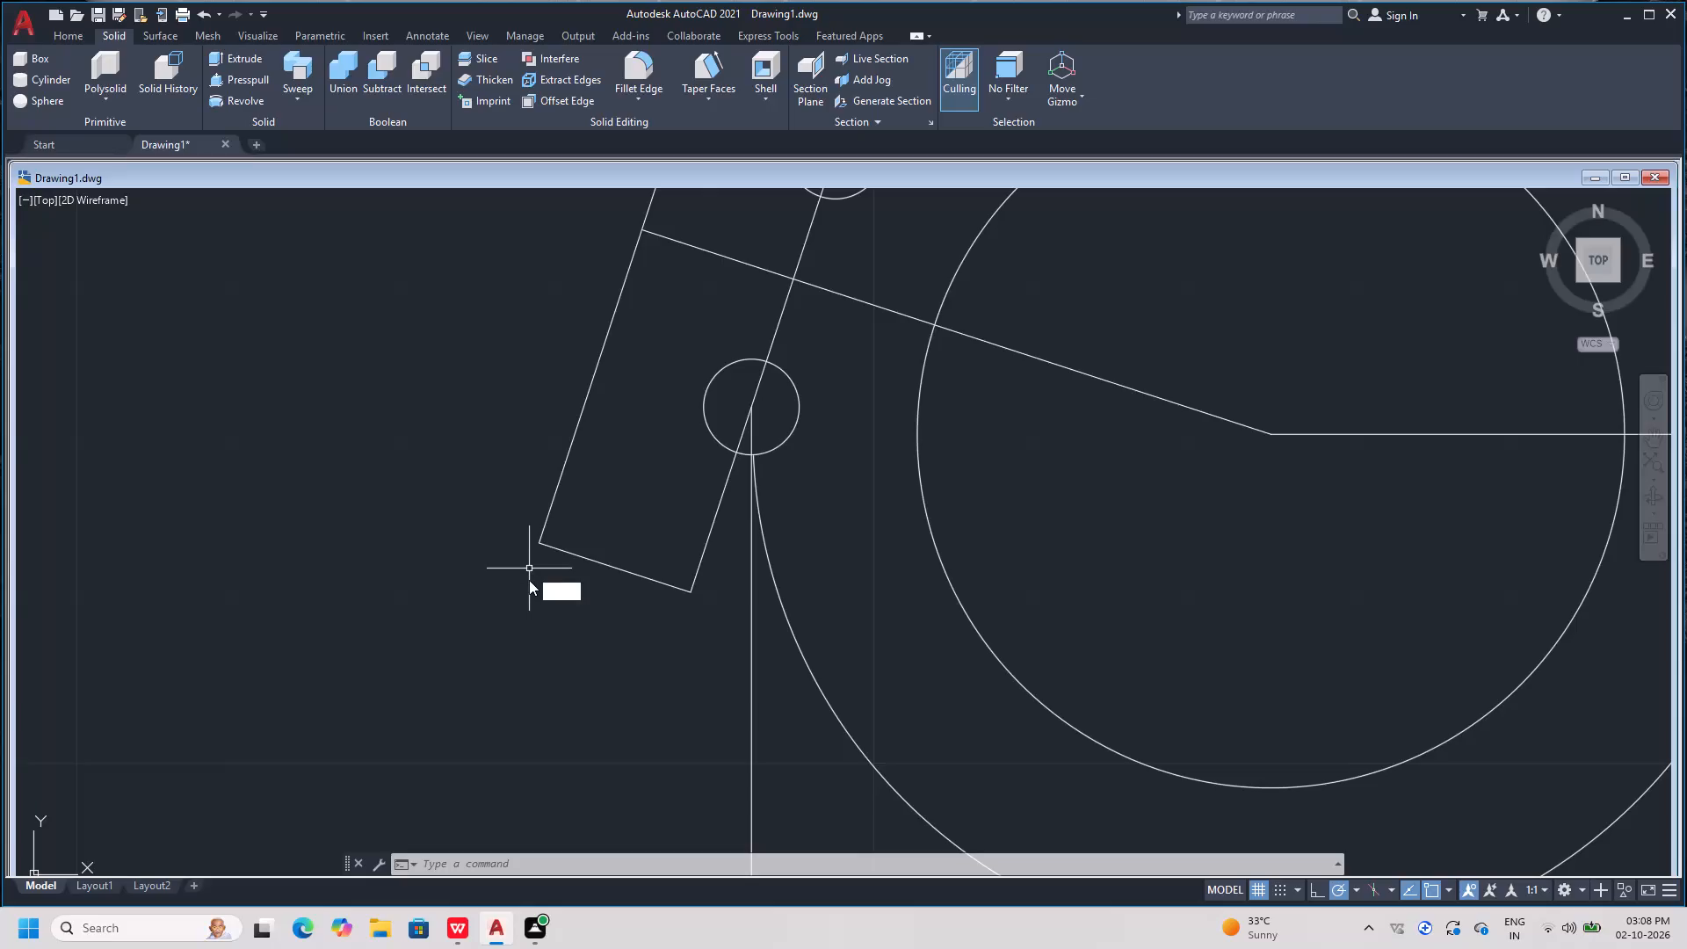
Draw a line about 47 units long from the slanted strip's lower outer corner along its short lower edge, ending just inside the inner circle's bottom.
key("space")
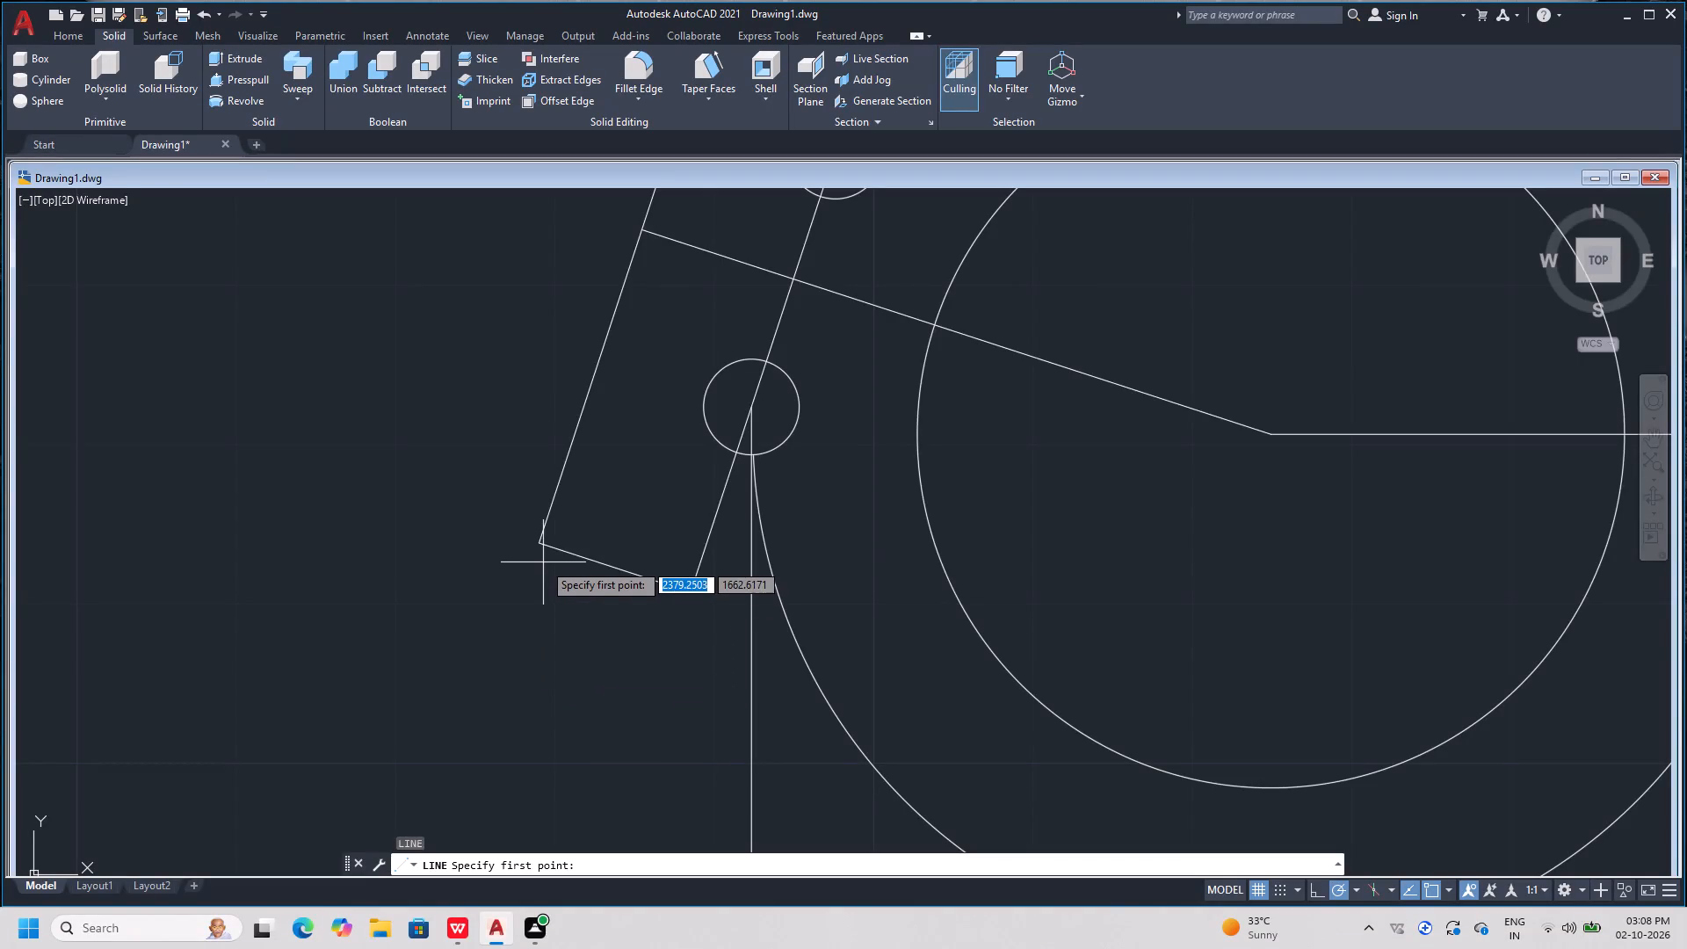
left_click(541, 540)
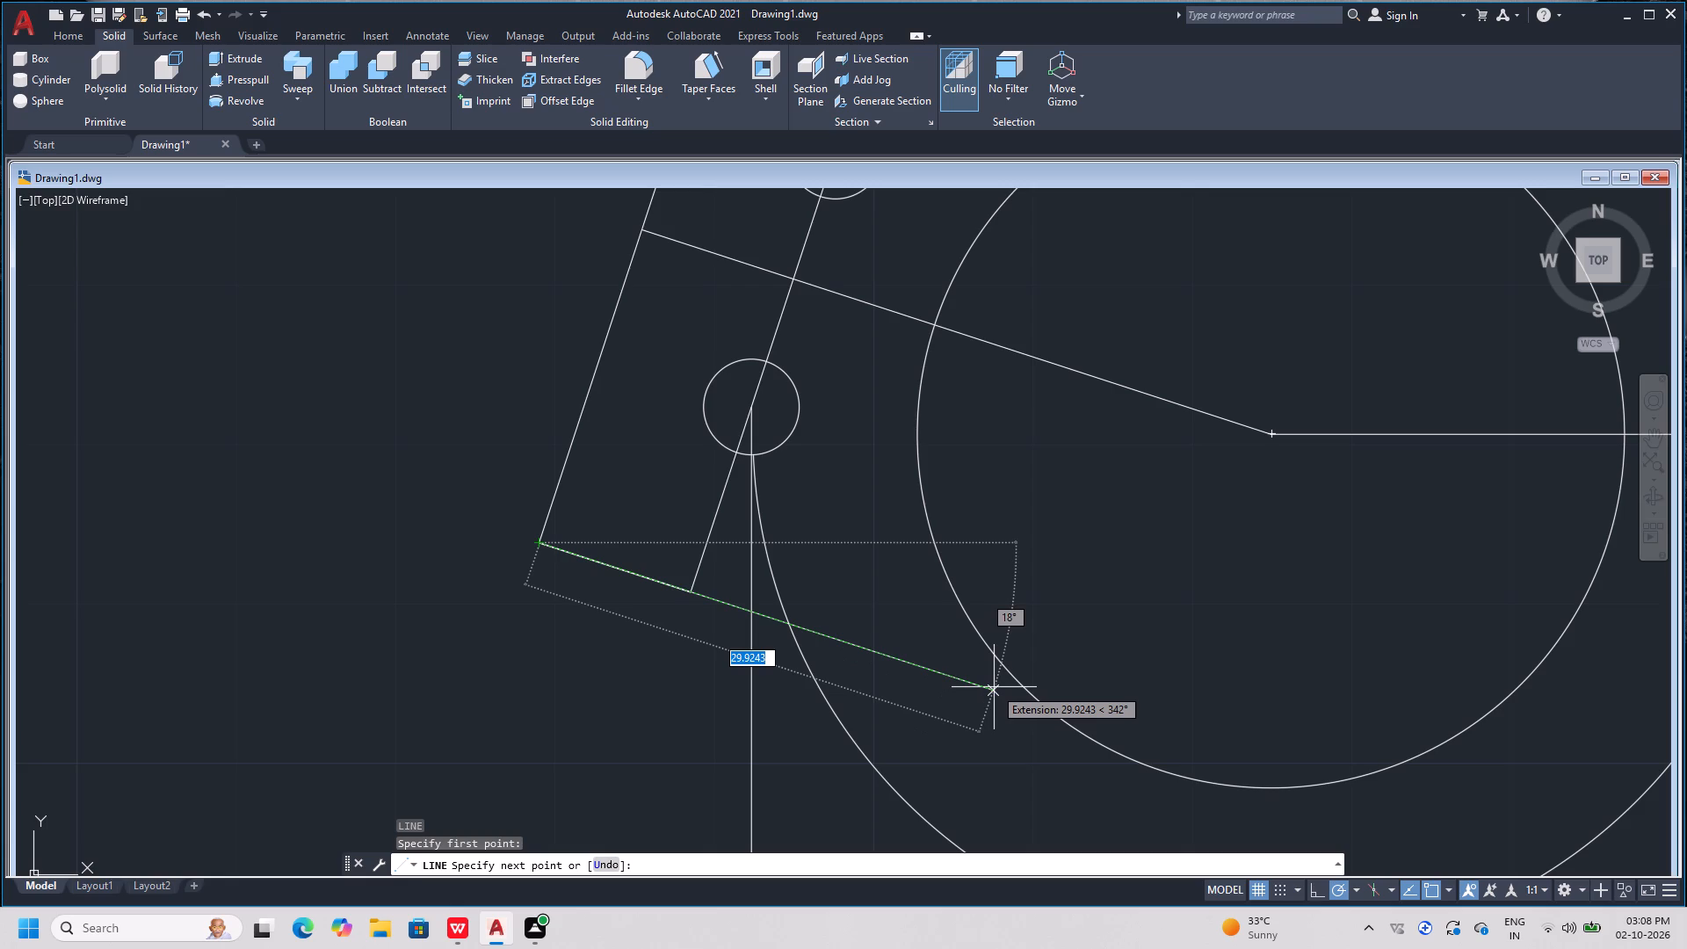
left_click(1247, 774)
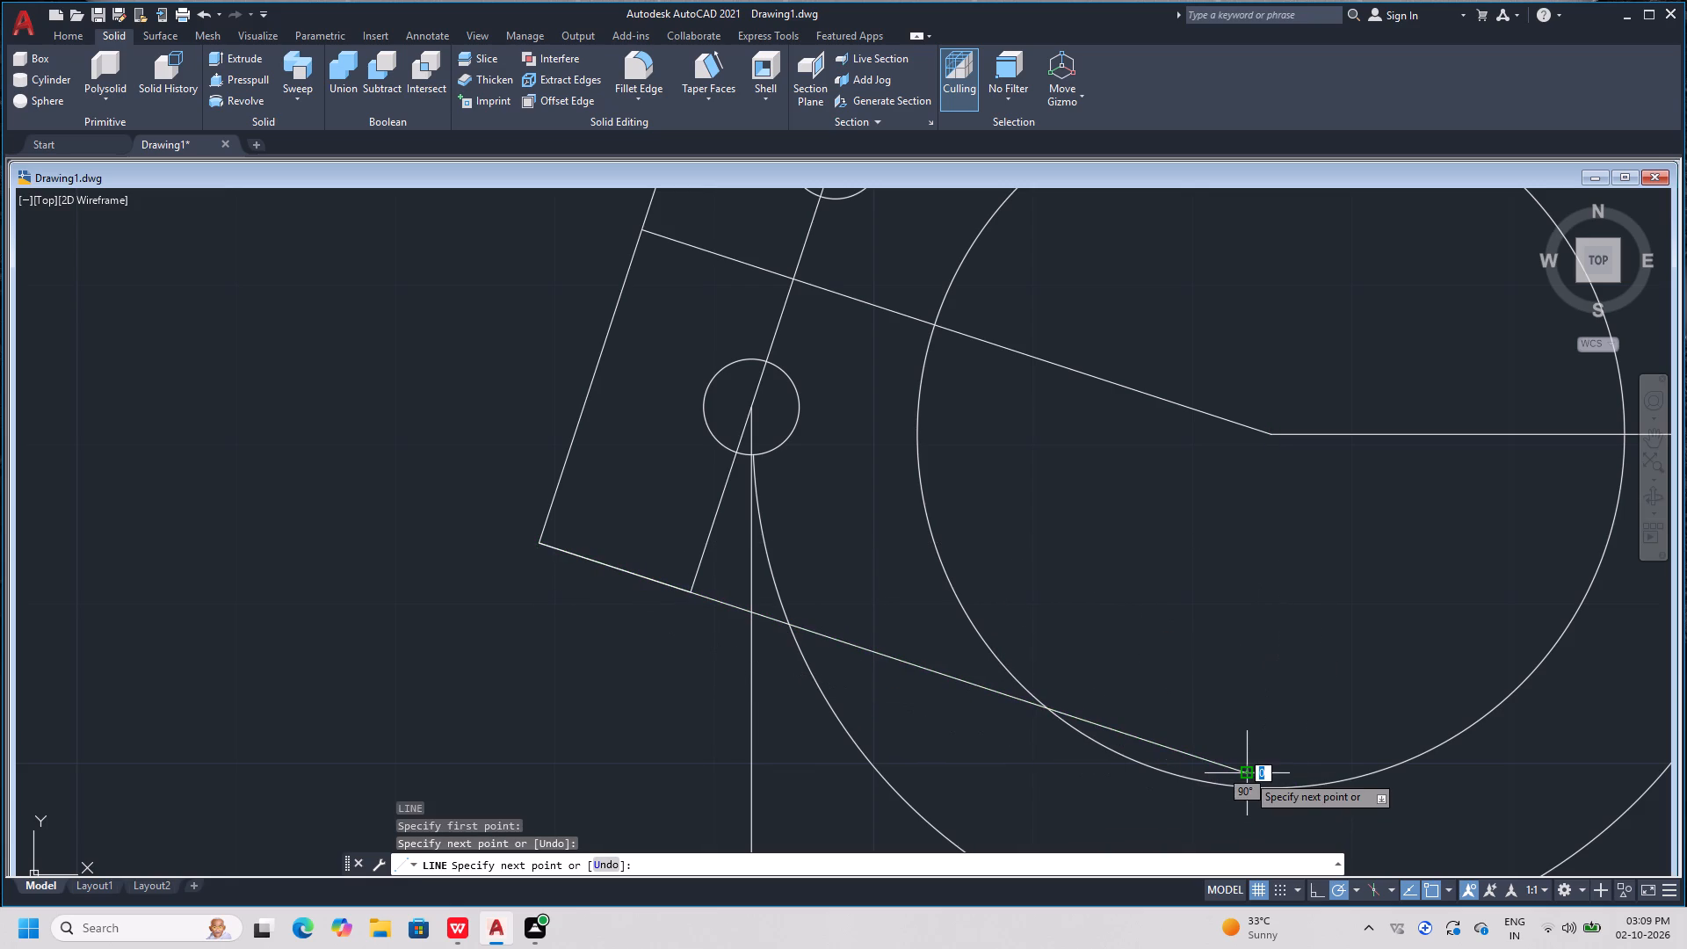
key("space")
Examine how the new line aligns with the slanted strip's short lower edge and meets the strip's inner long edge.
scroll(619, 577, "up", 1)
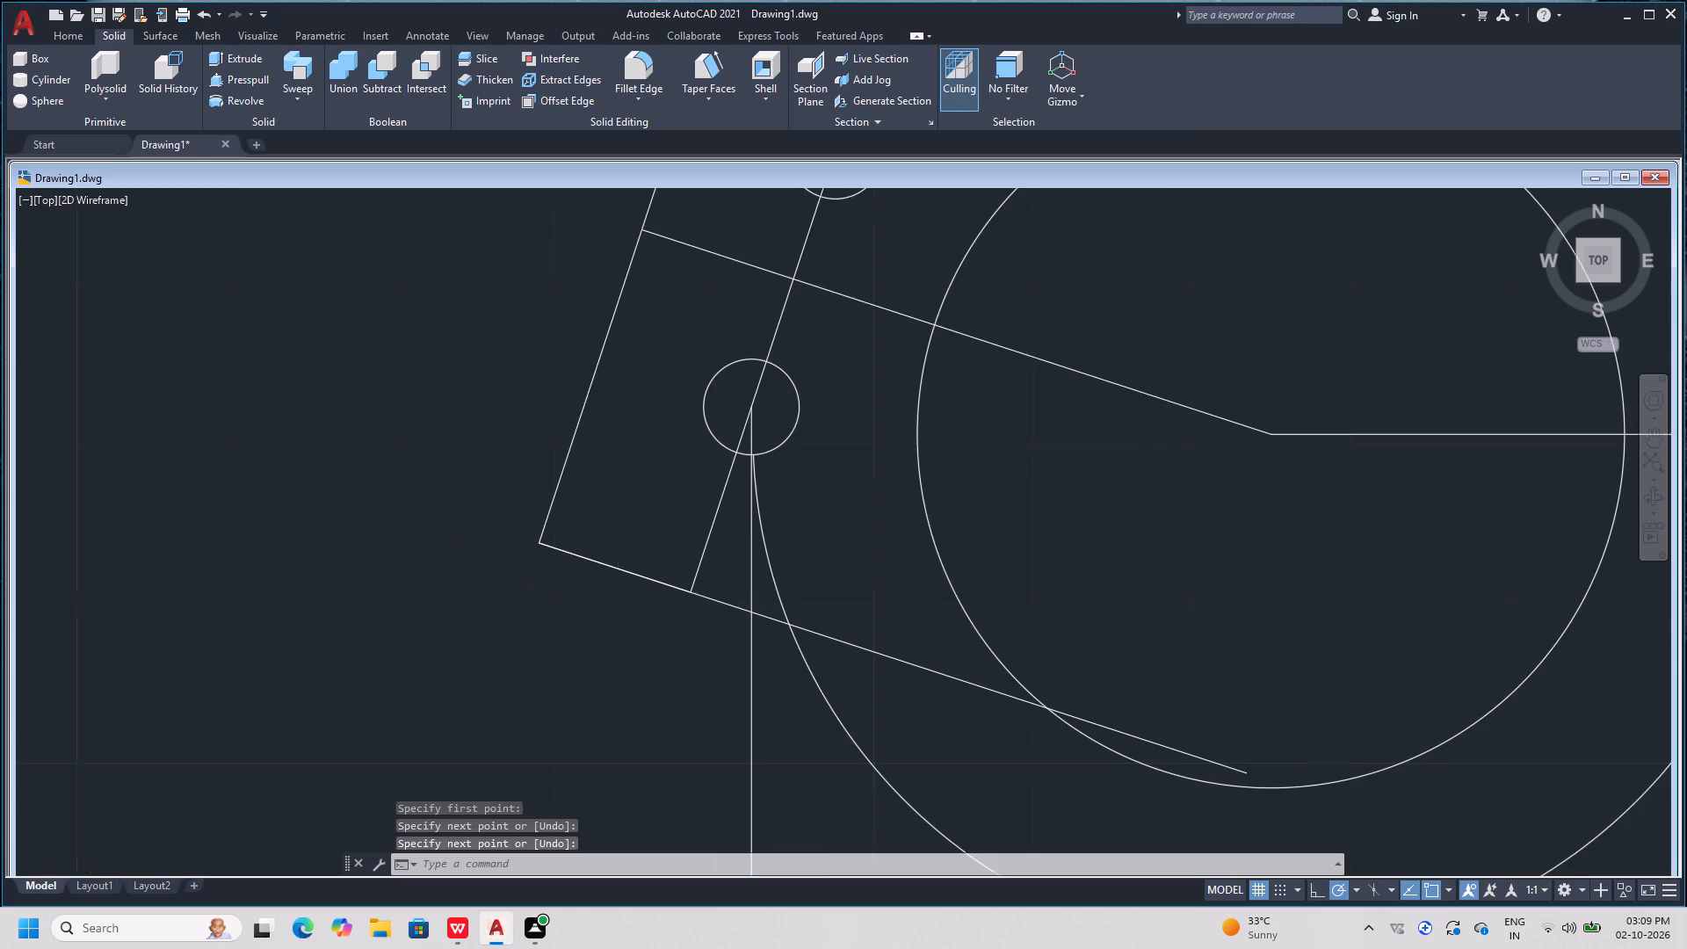
scroll(619, 577, "up", 6)
scroll(882, 583, "up", 3)
scroll(881, 569, "down", 2)
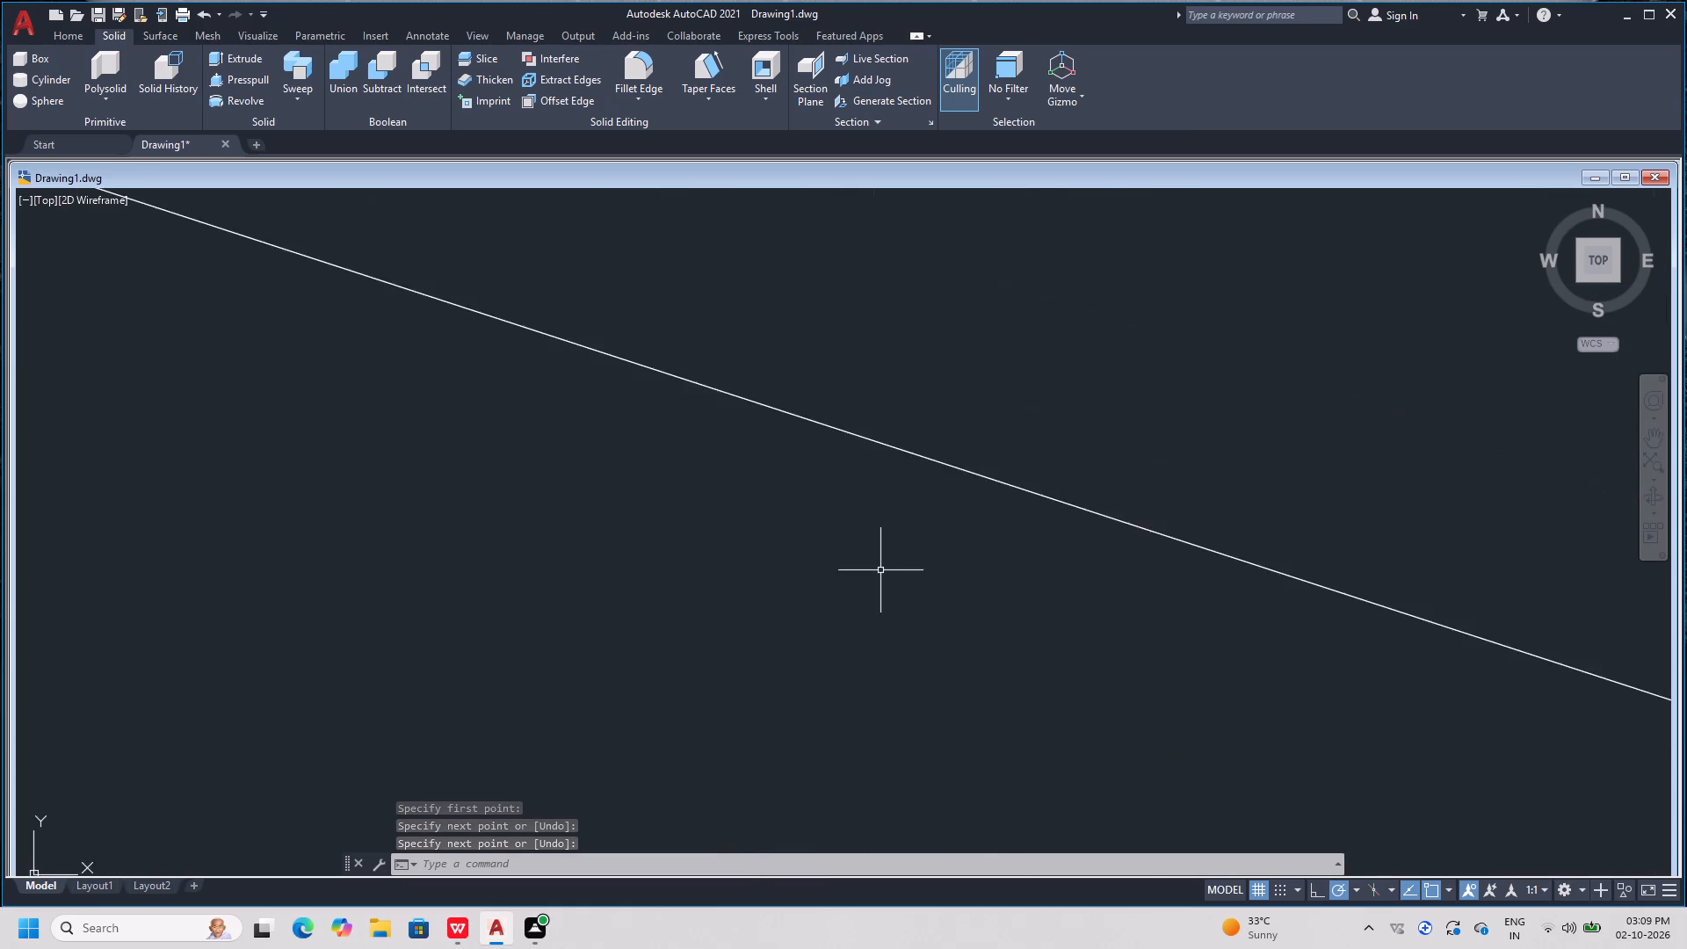
scroll(880, 570, "down", 4)
scroll(1260, 680, "up", 1)
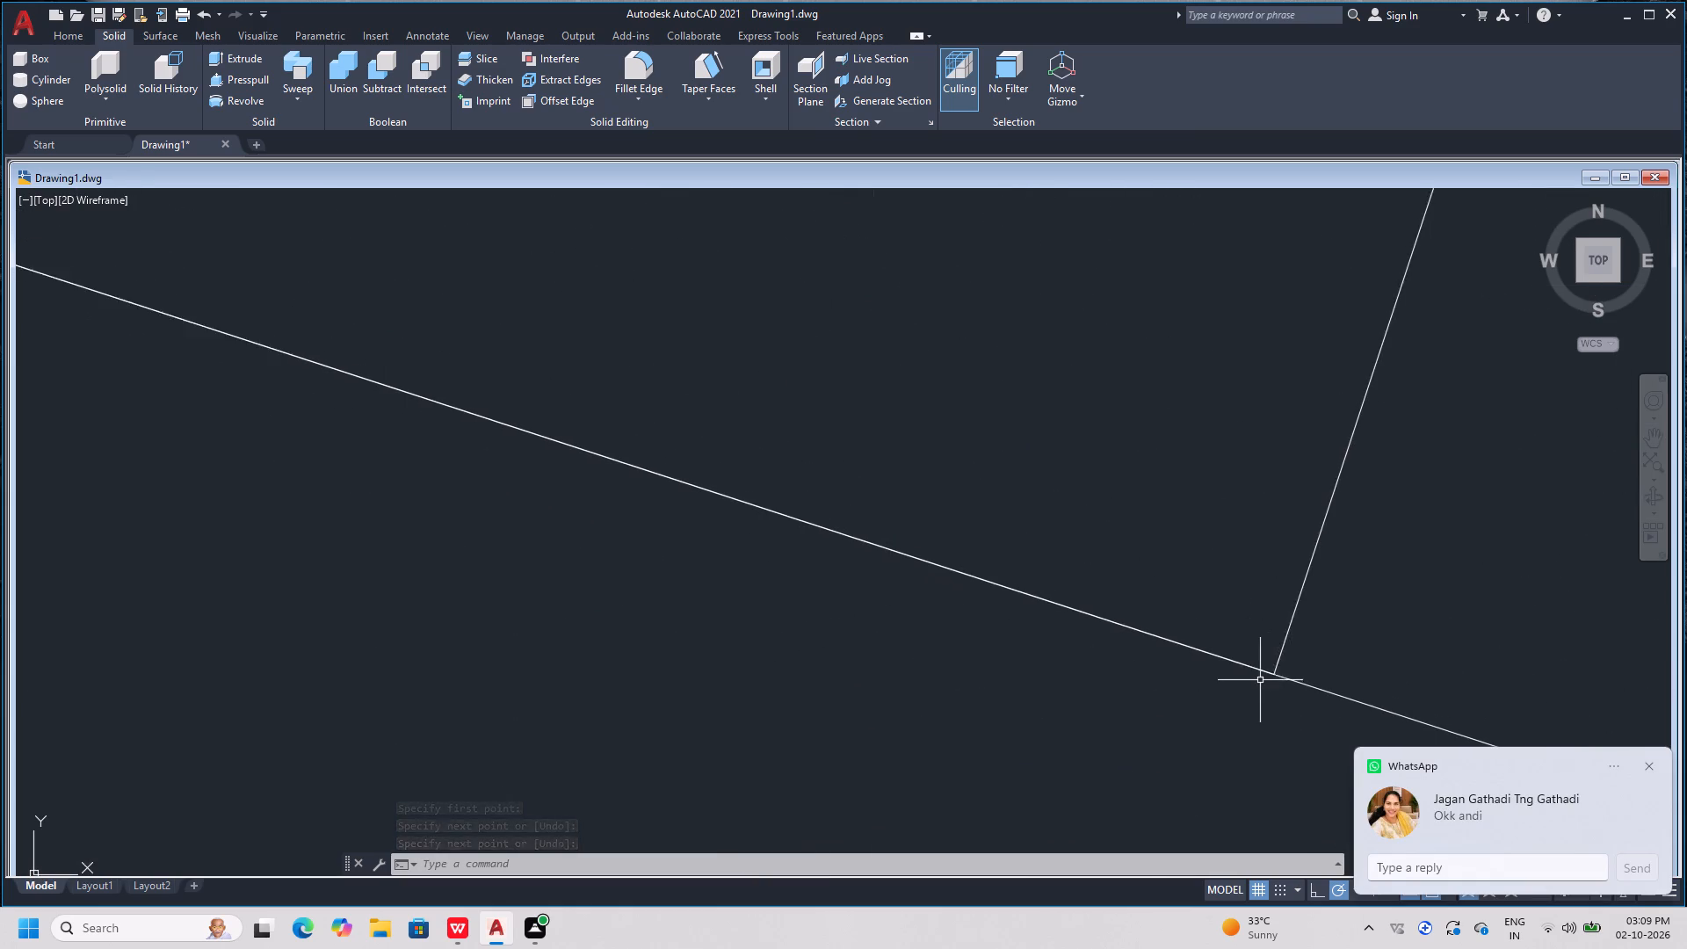
scroll(1260, 680, "up", 5)
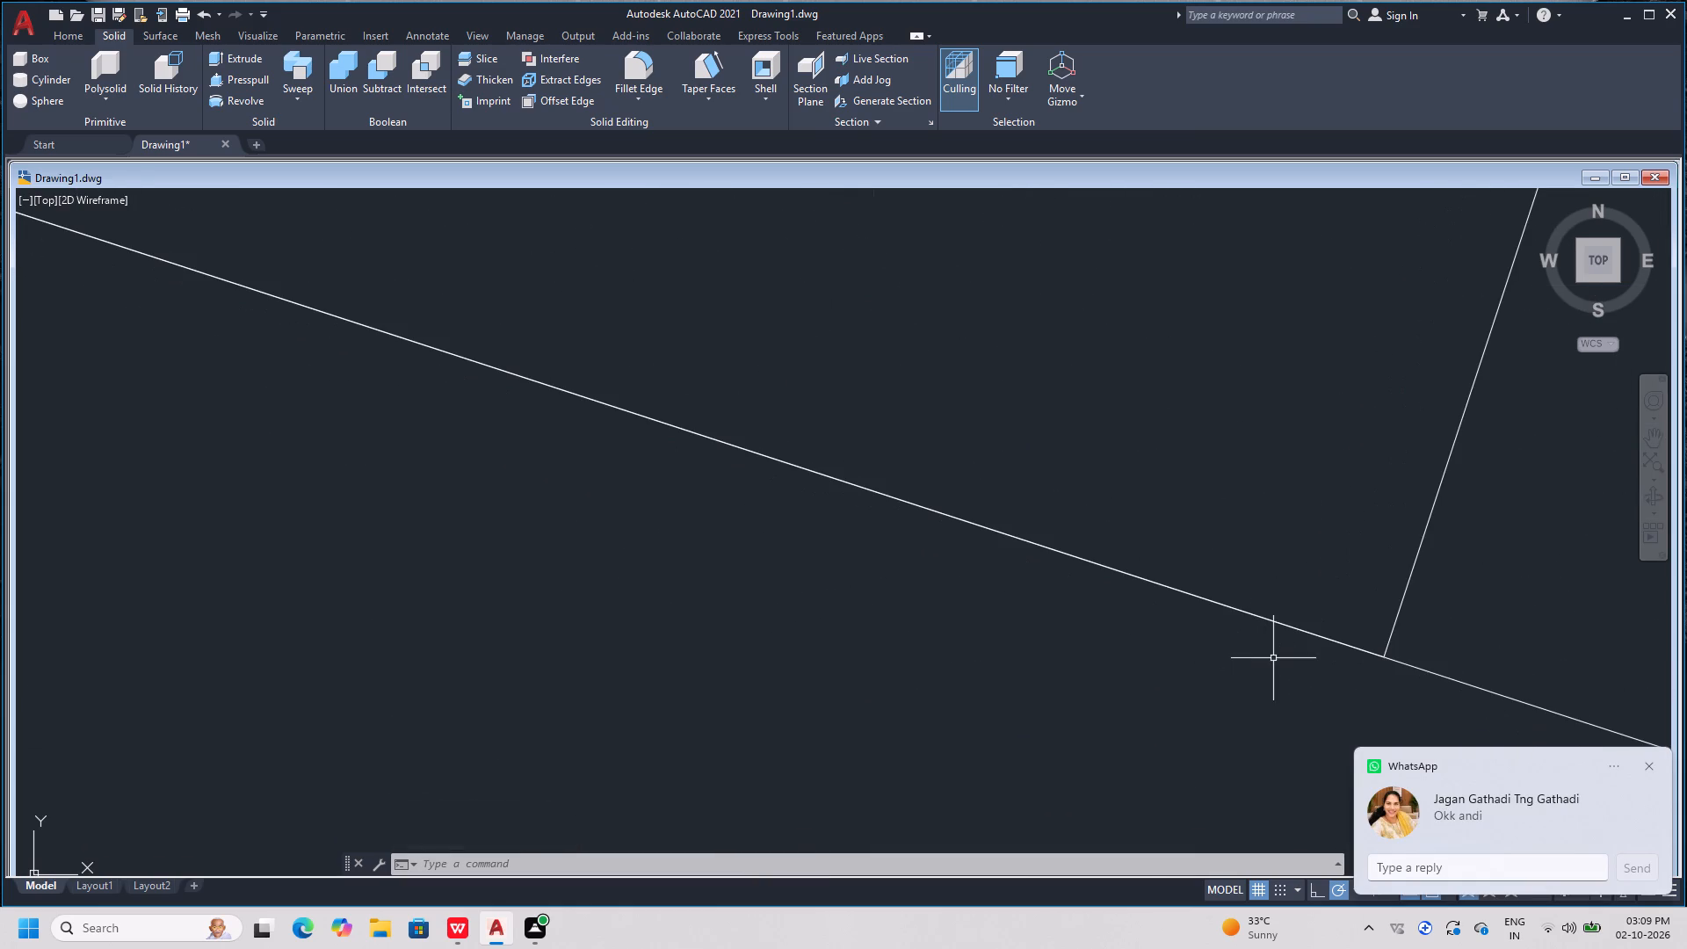
scroll(1284, 637, "down", 5)
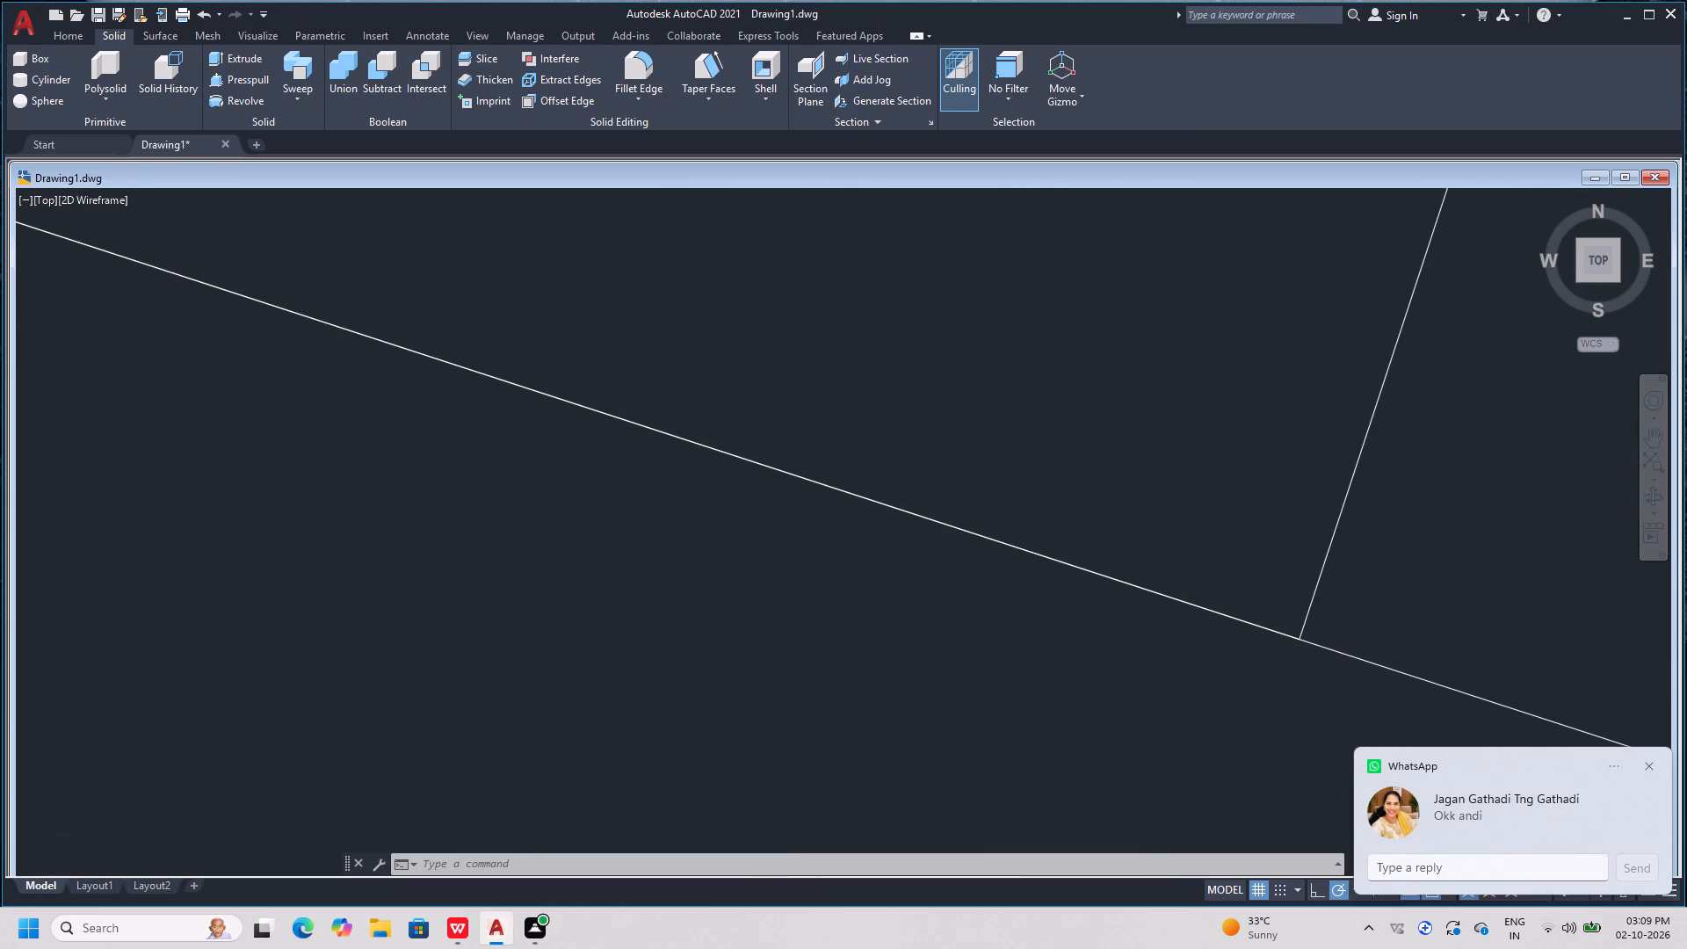
scroll(1284, 637, "down", 5)
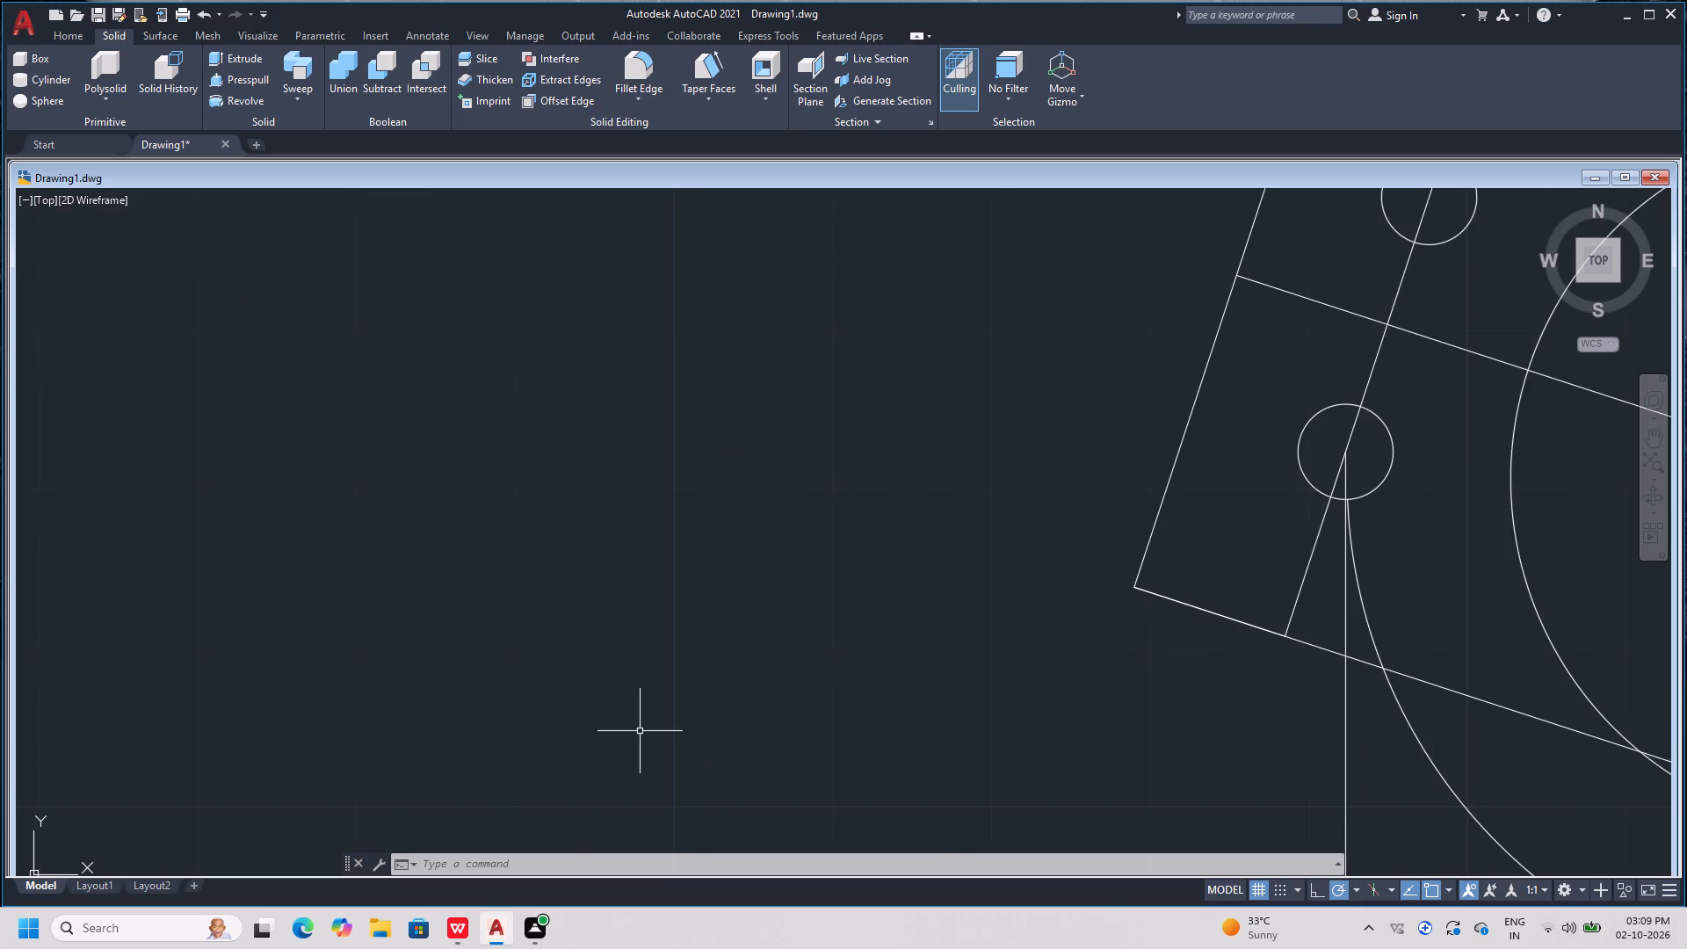
key("Escape")
Delete the long sloping line that runs from the slanted strip's upper outer corner across the outer arc.
scroll(700, 625, "down", 2)
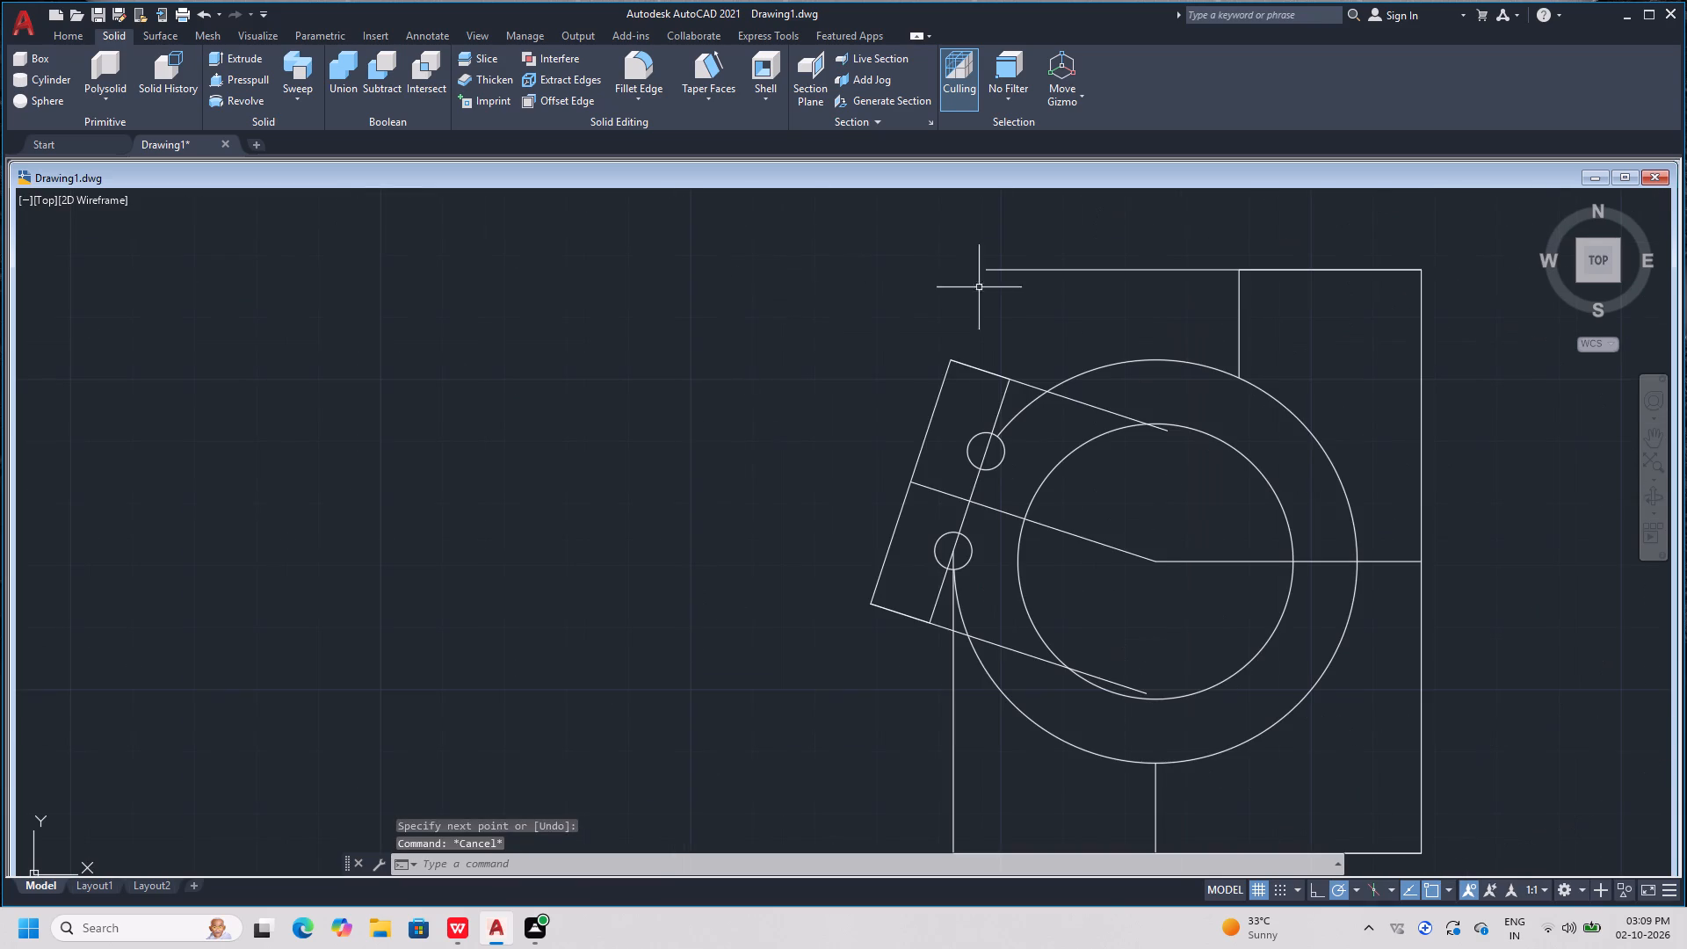
scroll(961, 320, "up", 2)
scroll(1062, 428, "up", 2)
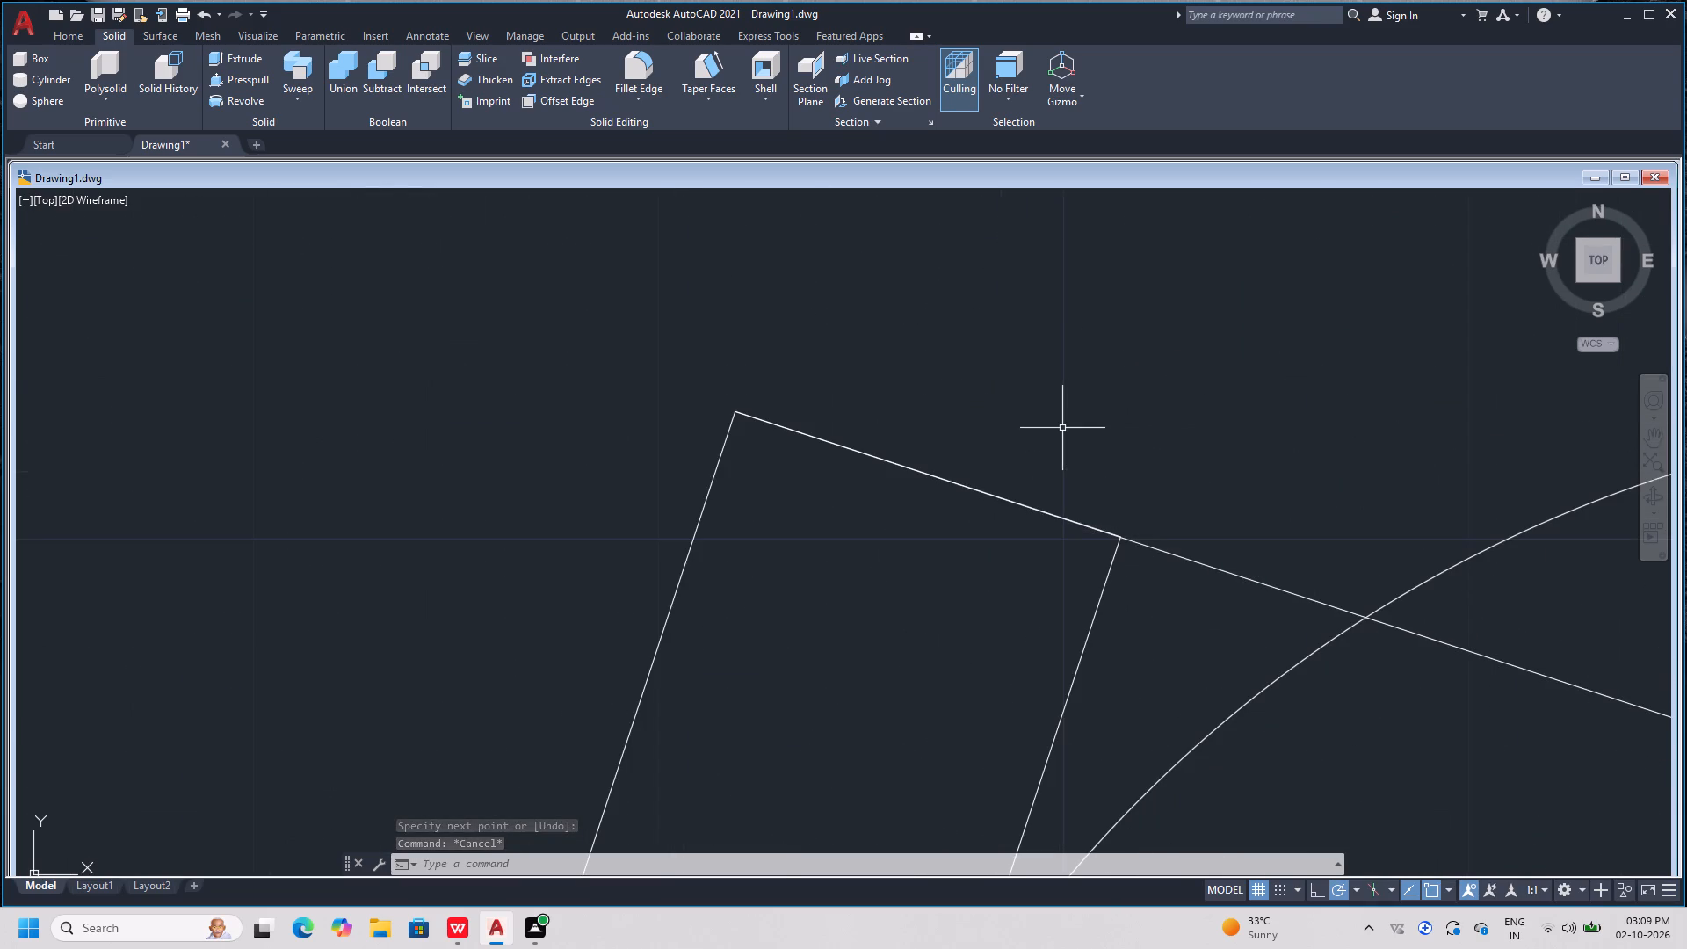
left_click(1228, 570)
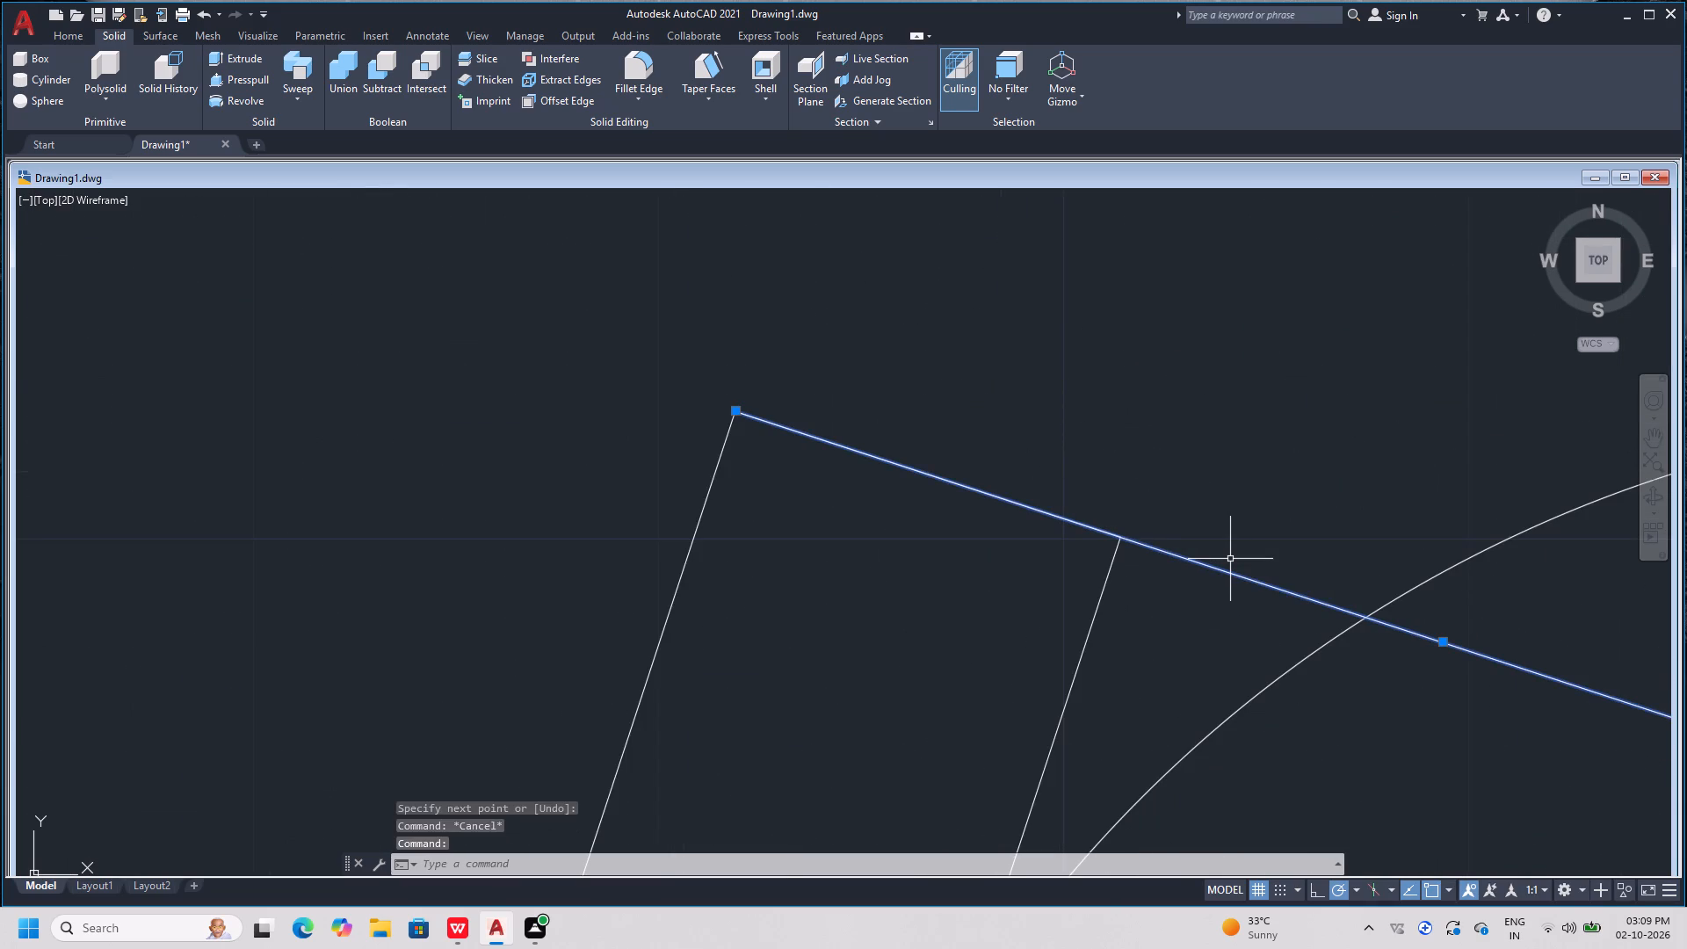
key("Delete")
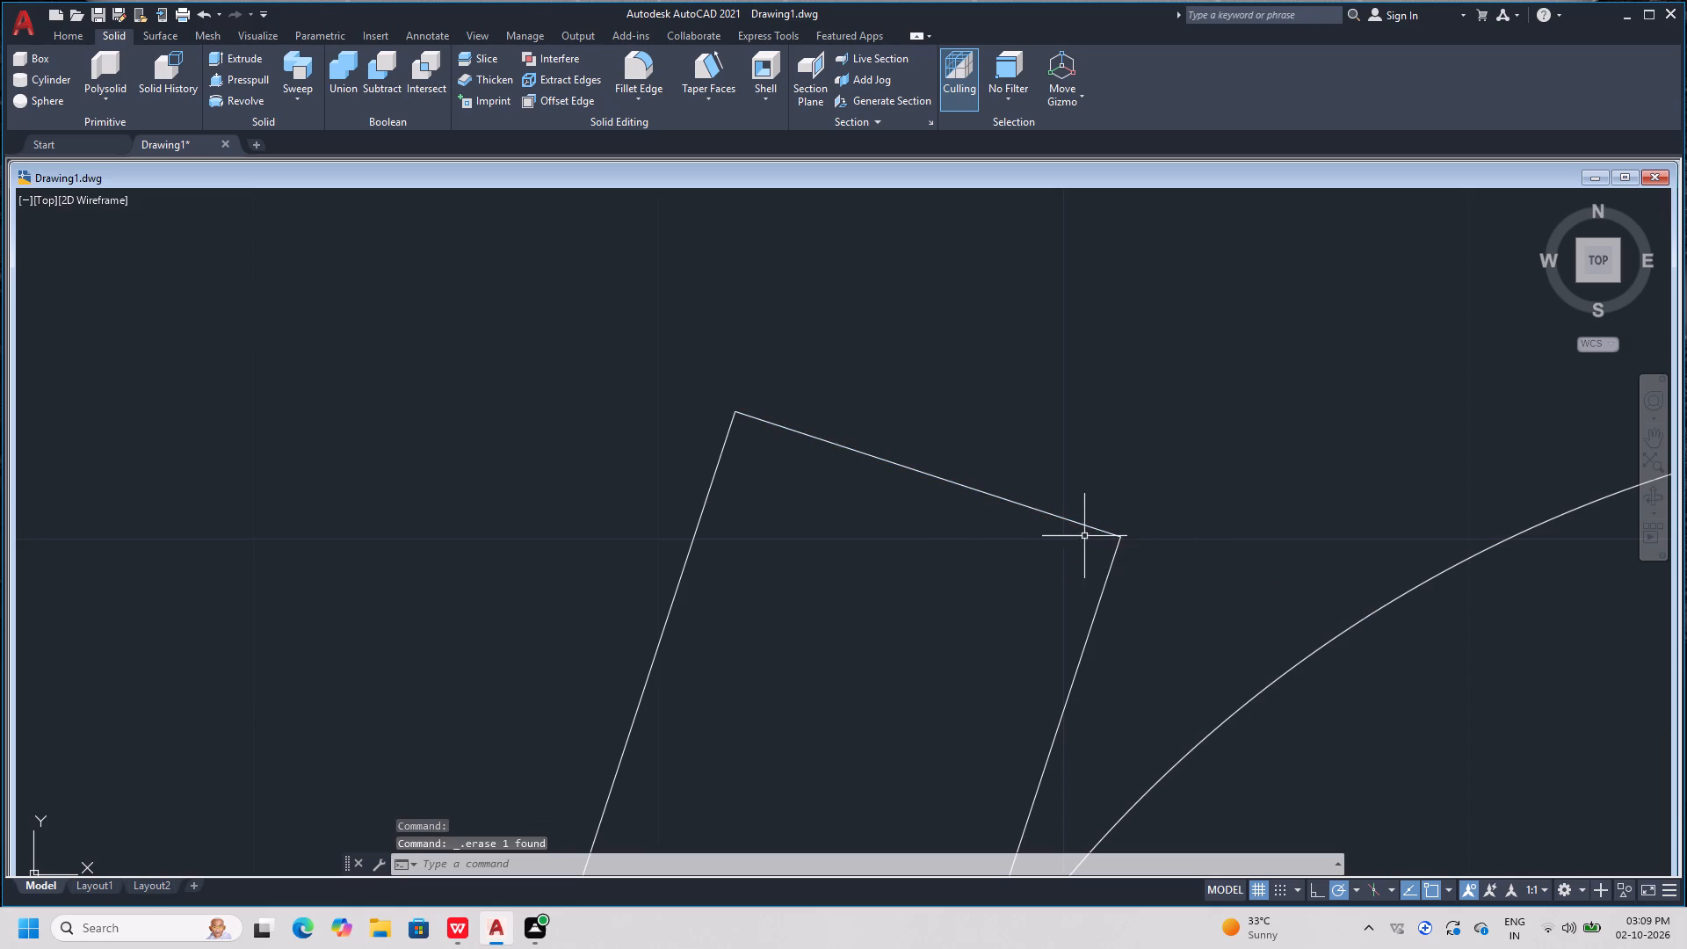
key("Escape")
key("Escape")
key("Escape")
key("Escape")
key("Escape")
key("Escape")
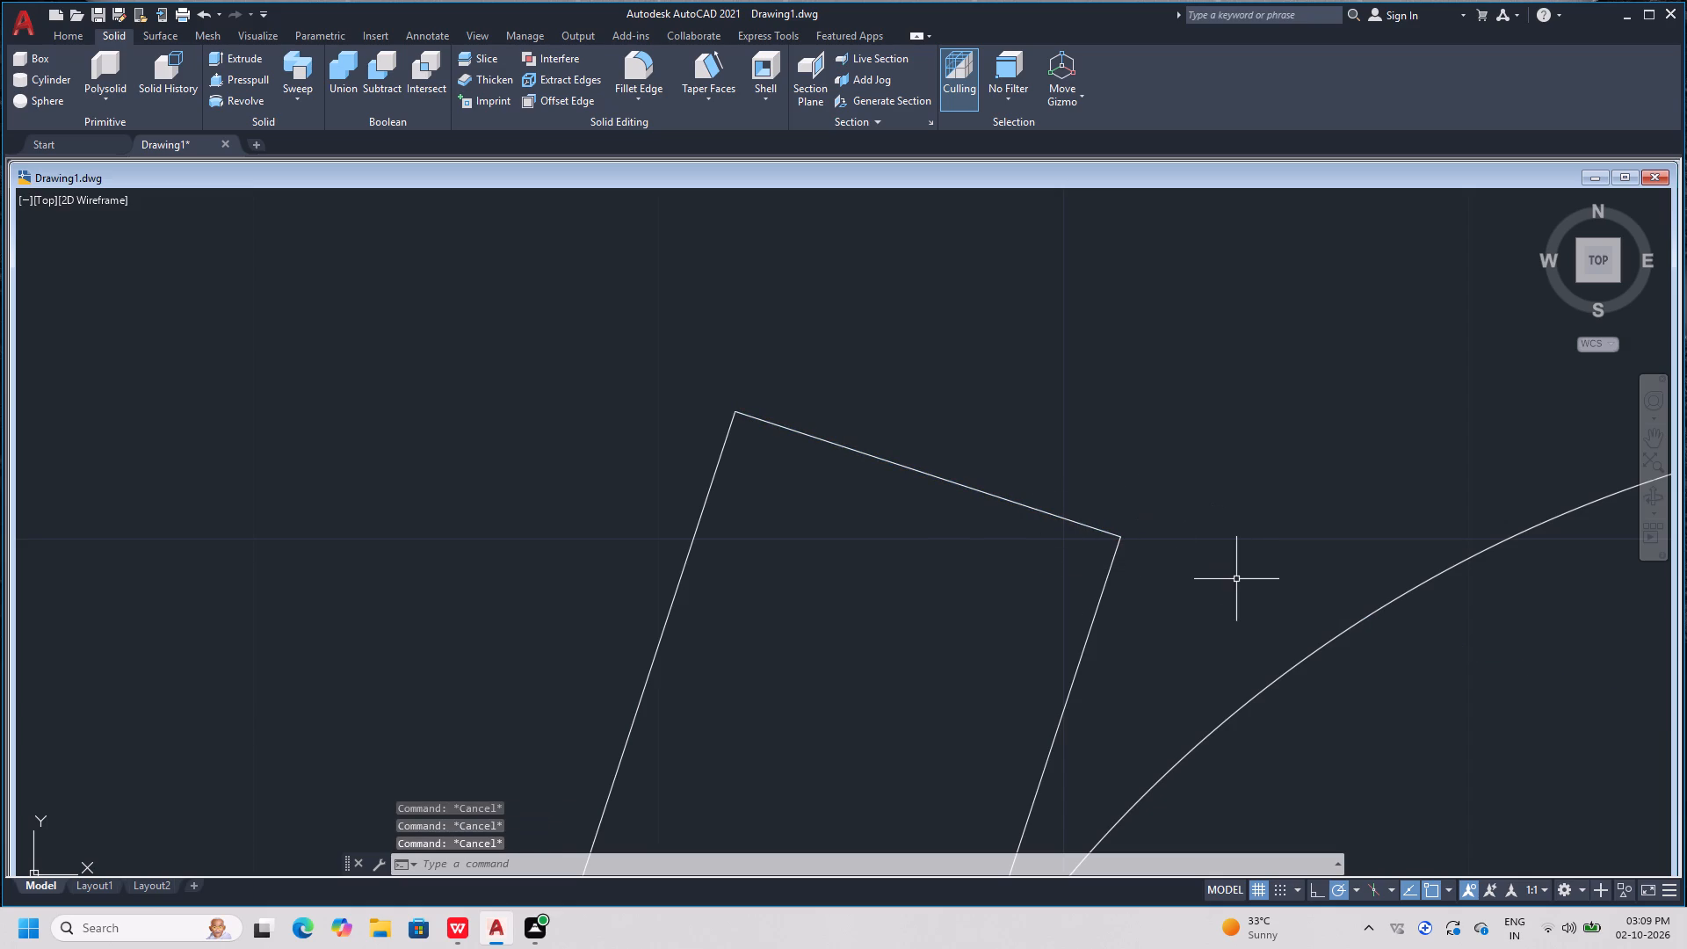
Delete the slanted strip's original short upper edge.
left_click(973, 486)
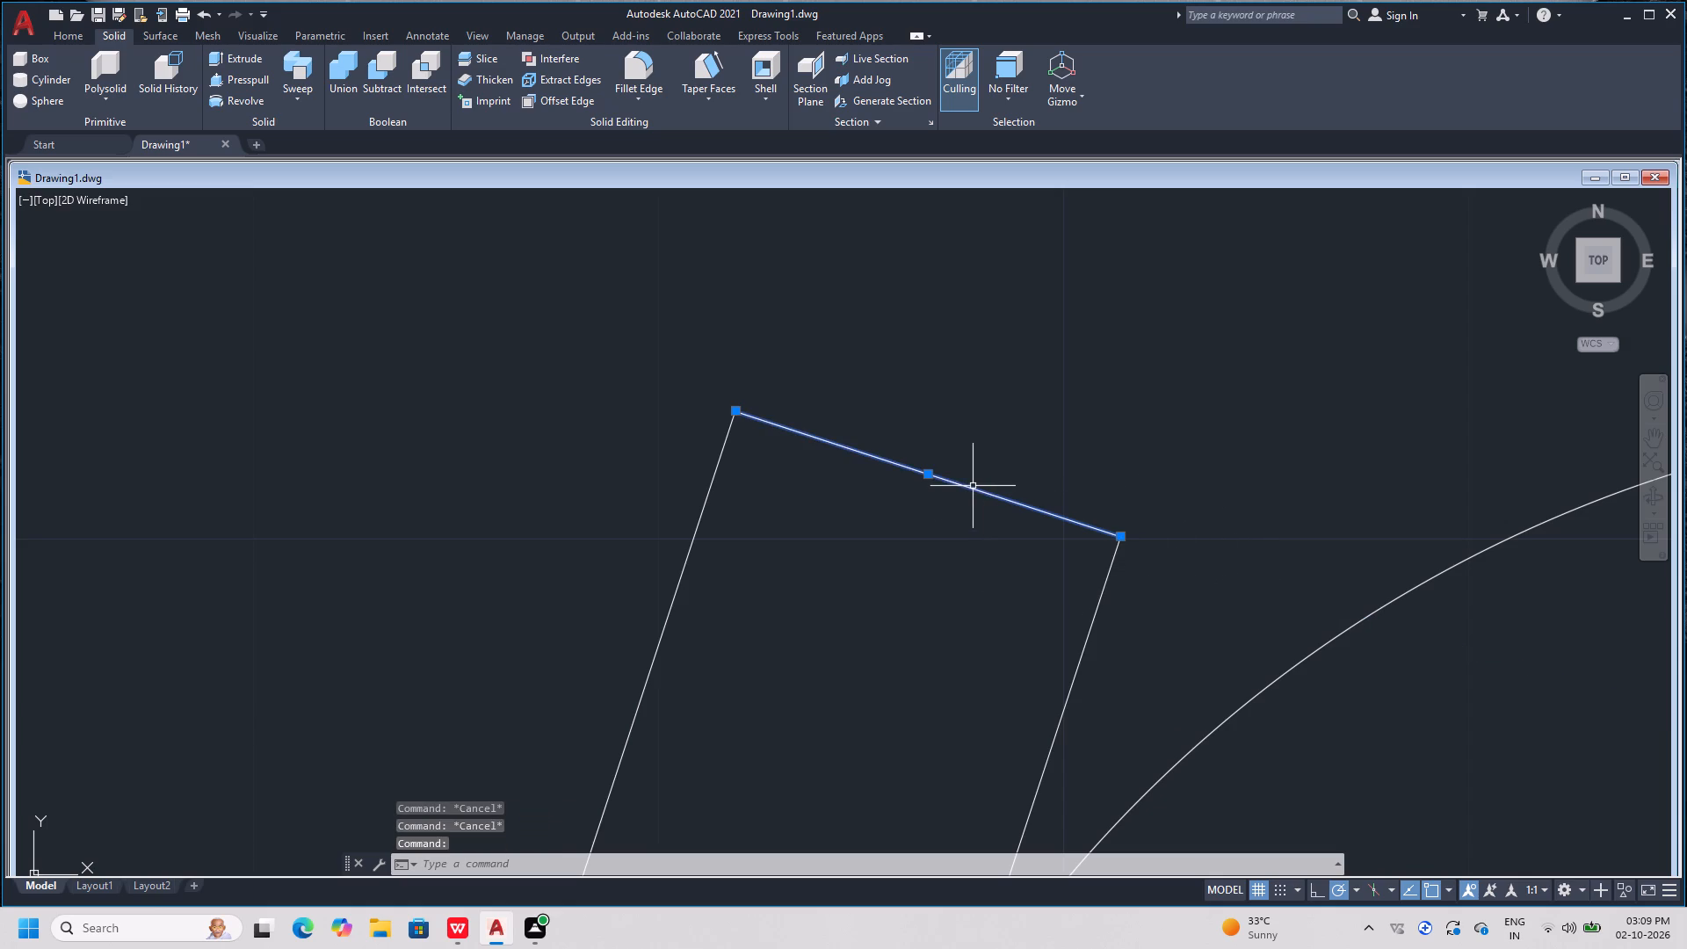
key("Delete")
key("Escape")
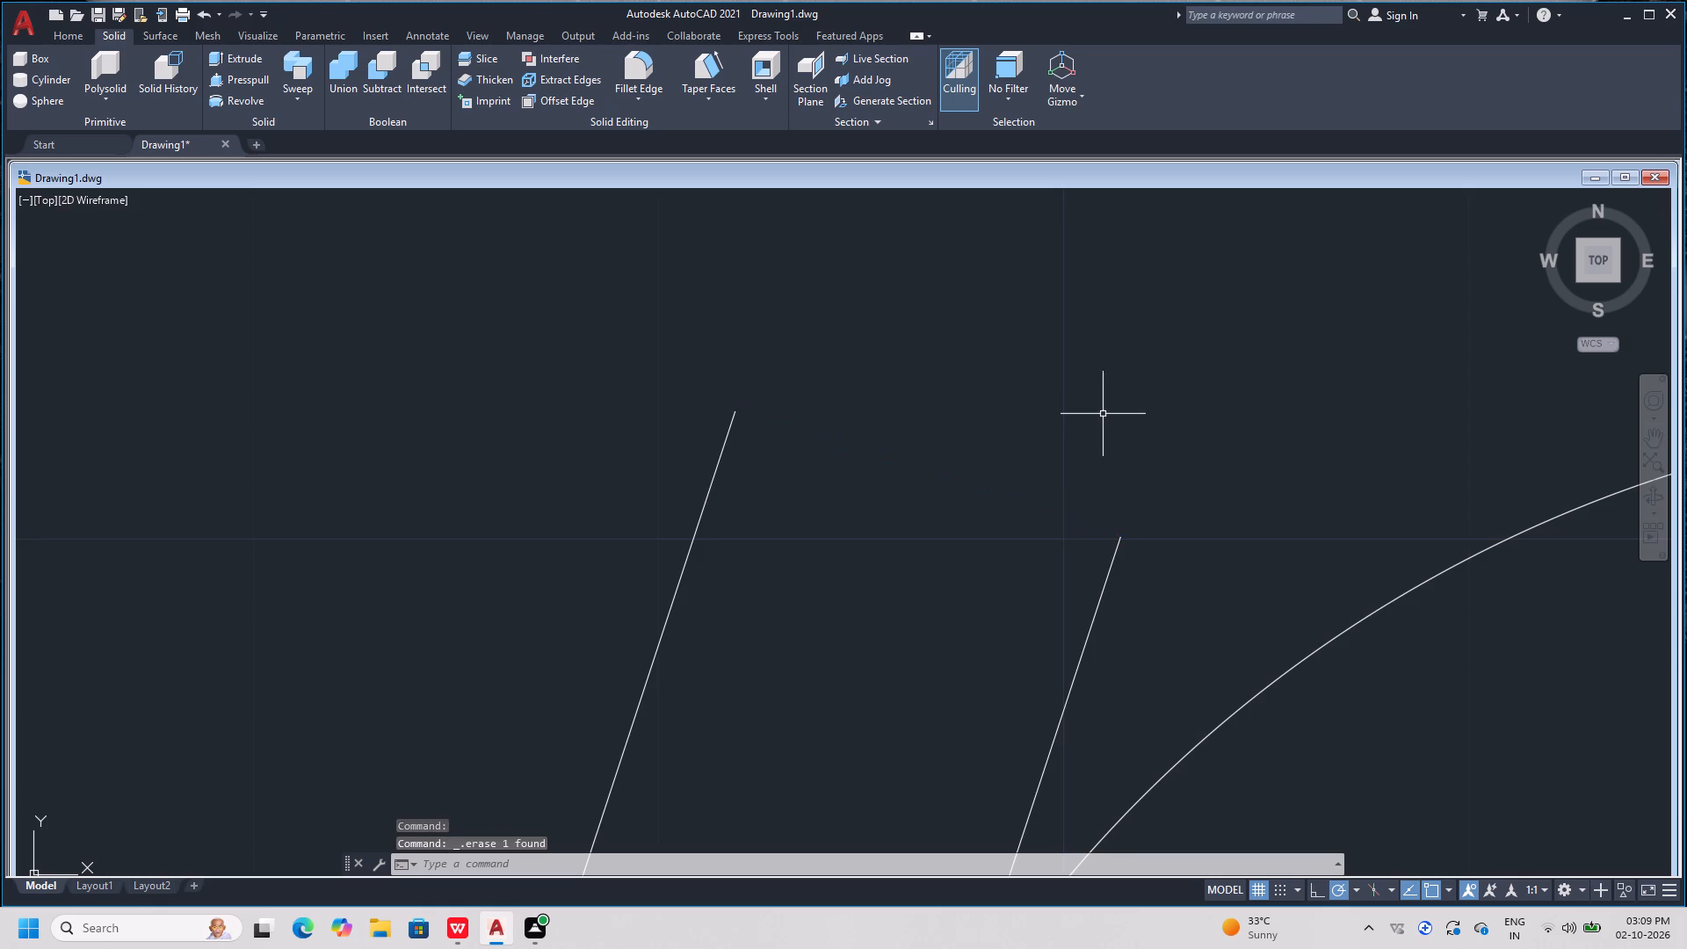
key("Escape")
key("Escape")
Draw a line about 19.5 units long from the slanted strip's upper outer corner, sloping about 18° downward past the outer arc.
type("l")
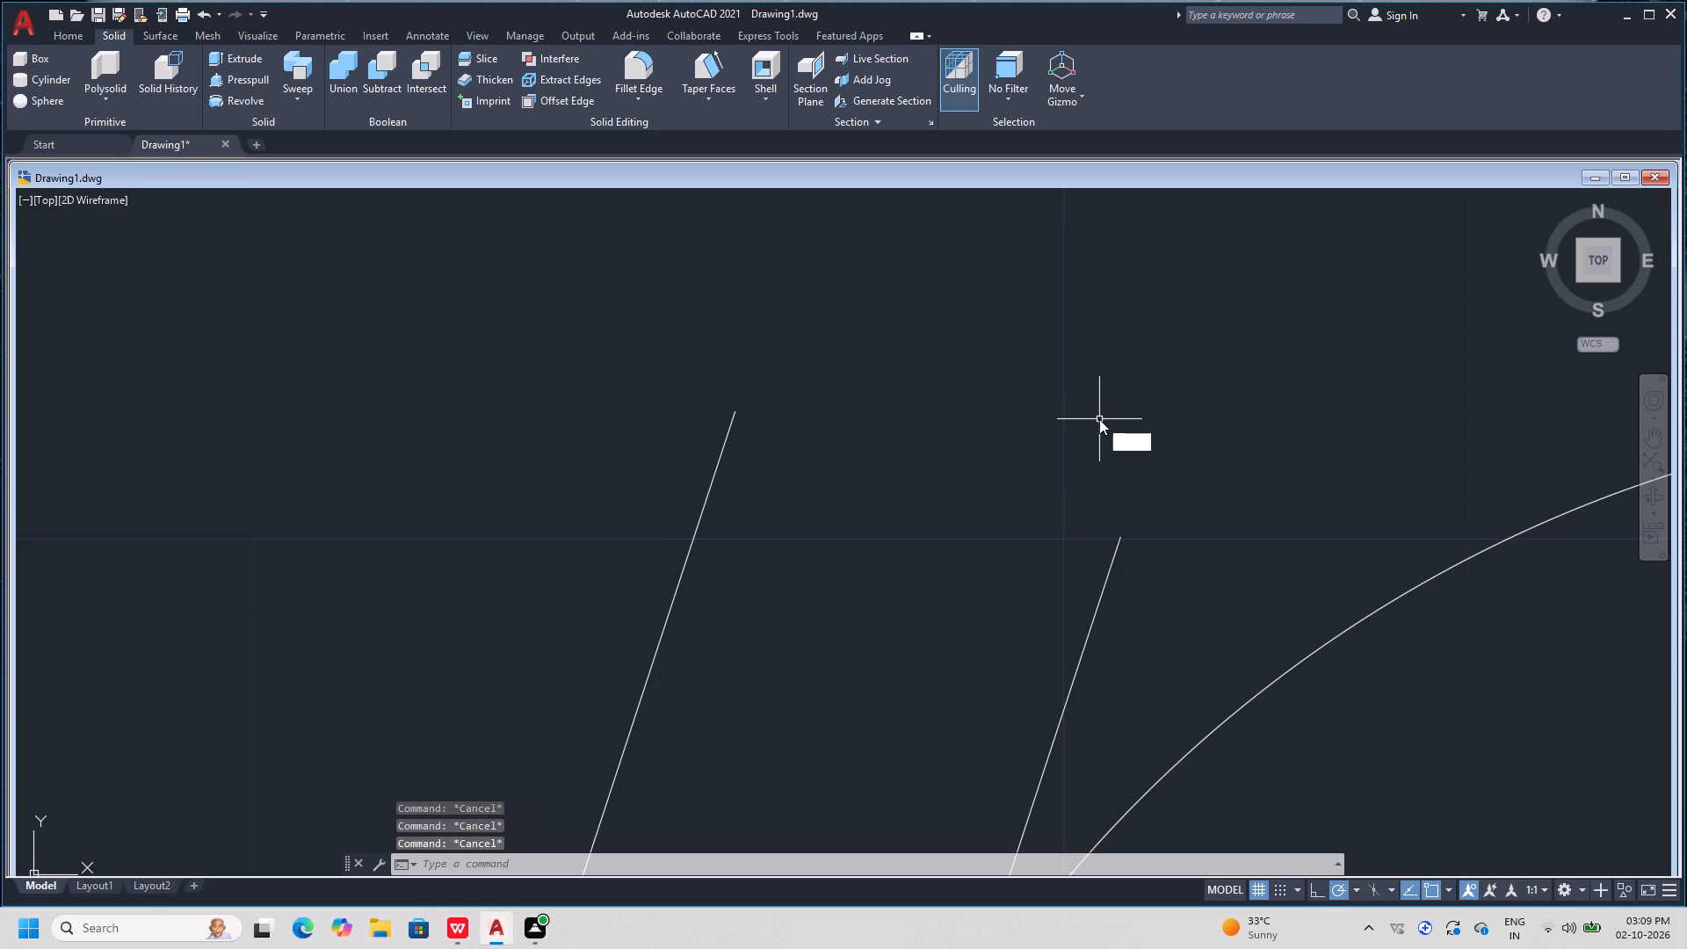
key("space")
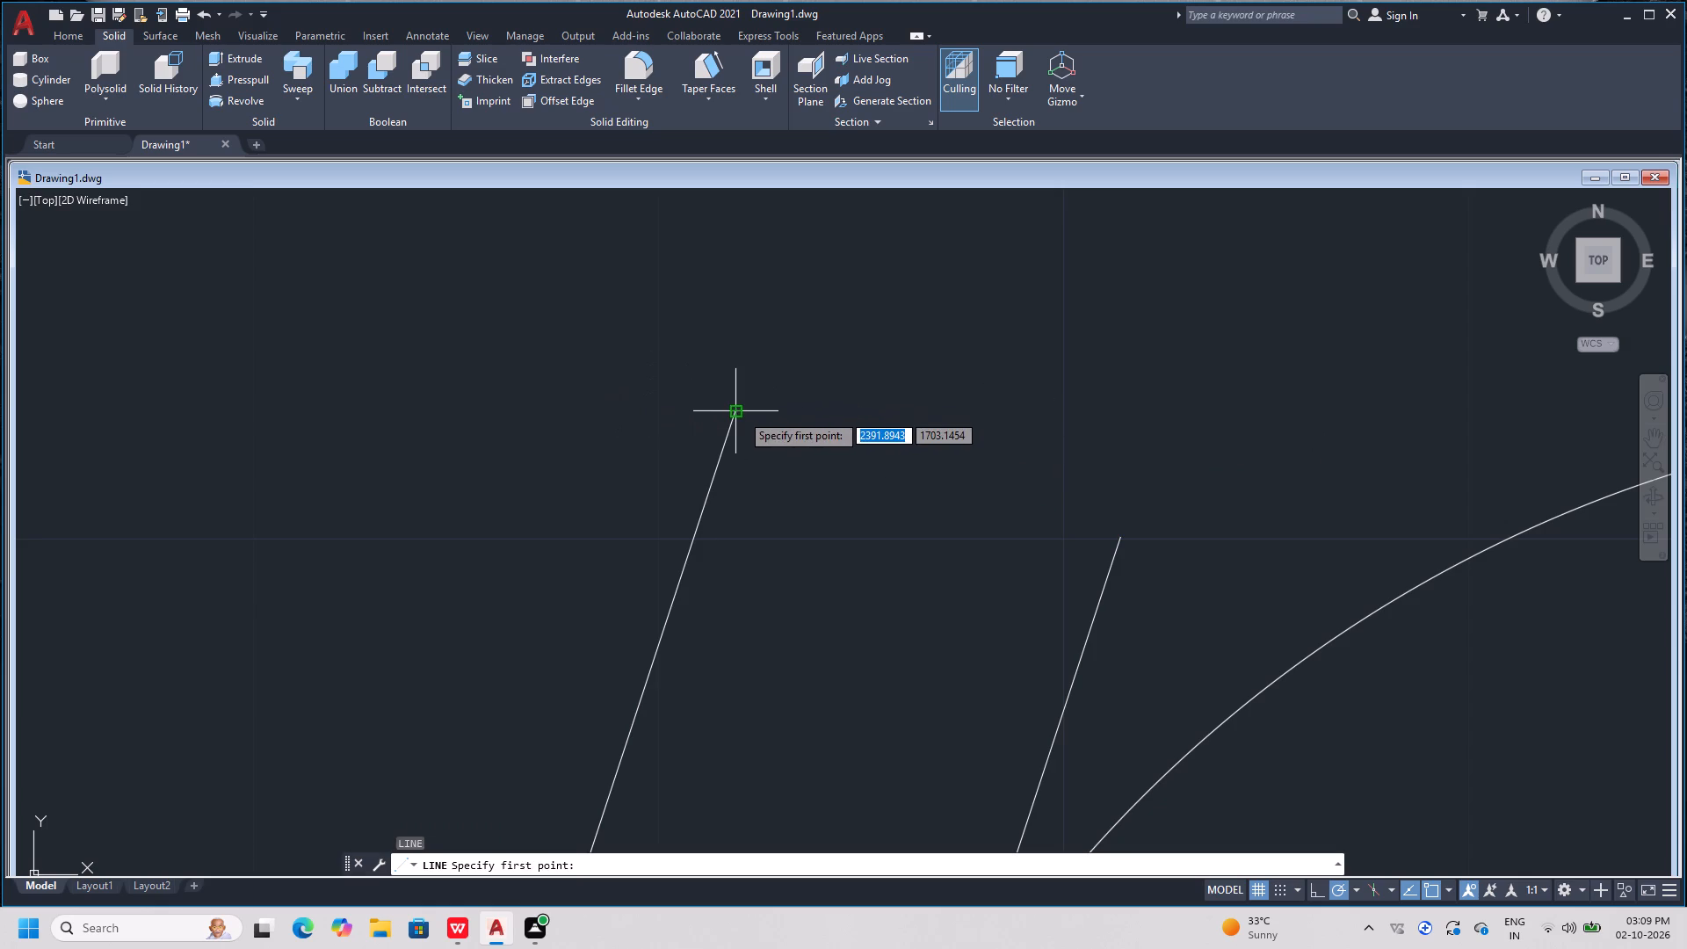
left_click(741, 413)
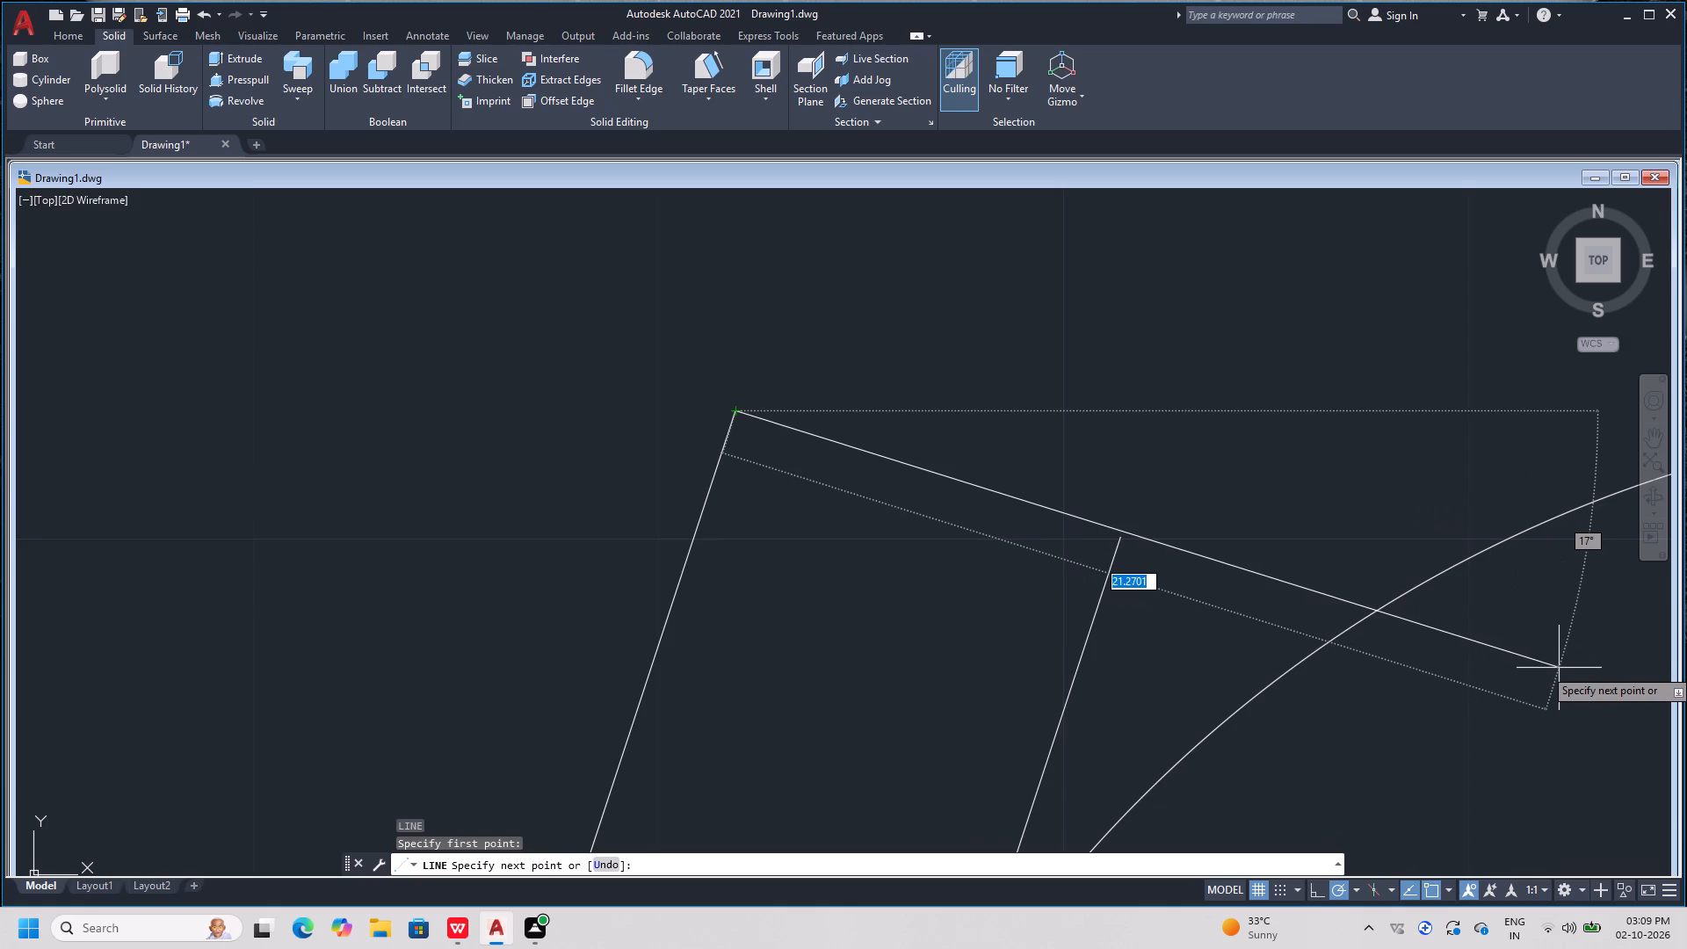
scroll(1553, 676, "up", 1)
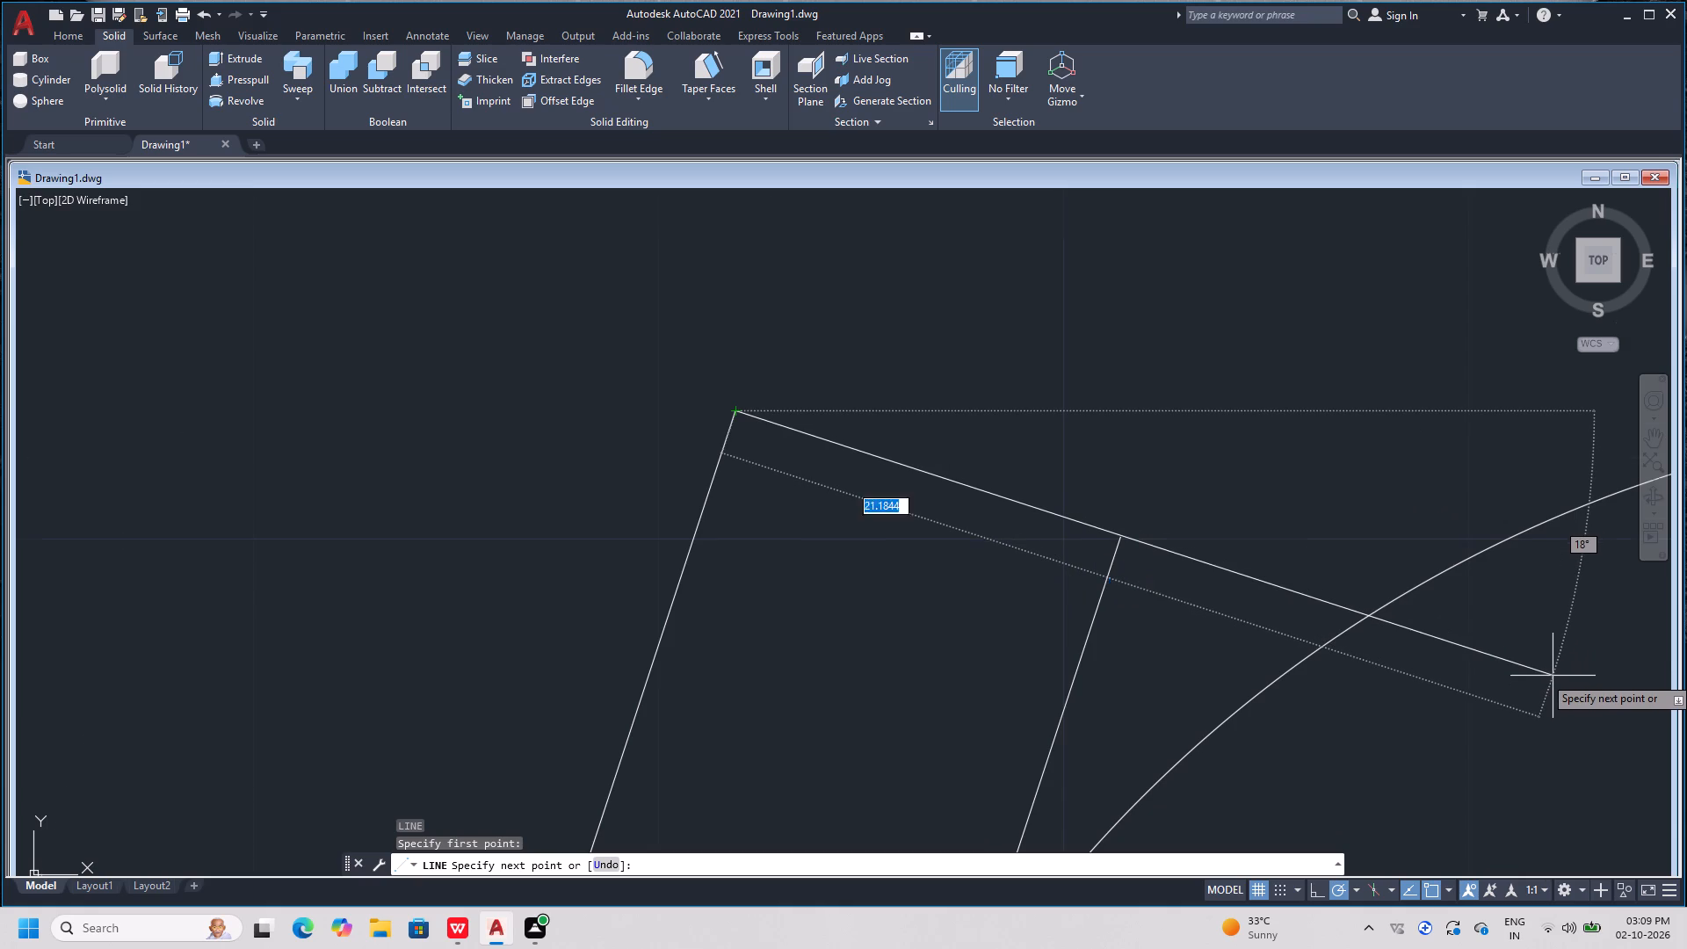
scroll(1553, 676, "up", 3)
scroll(1553, 676, "down", 2)
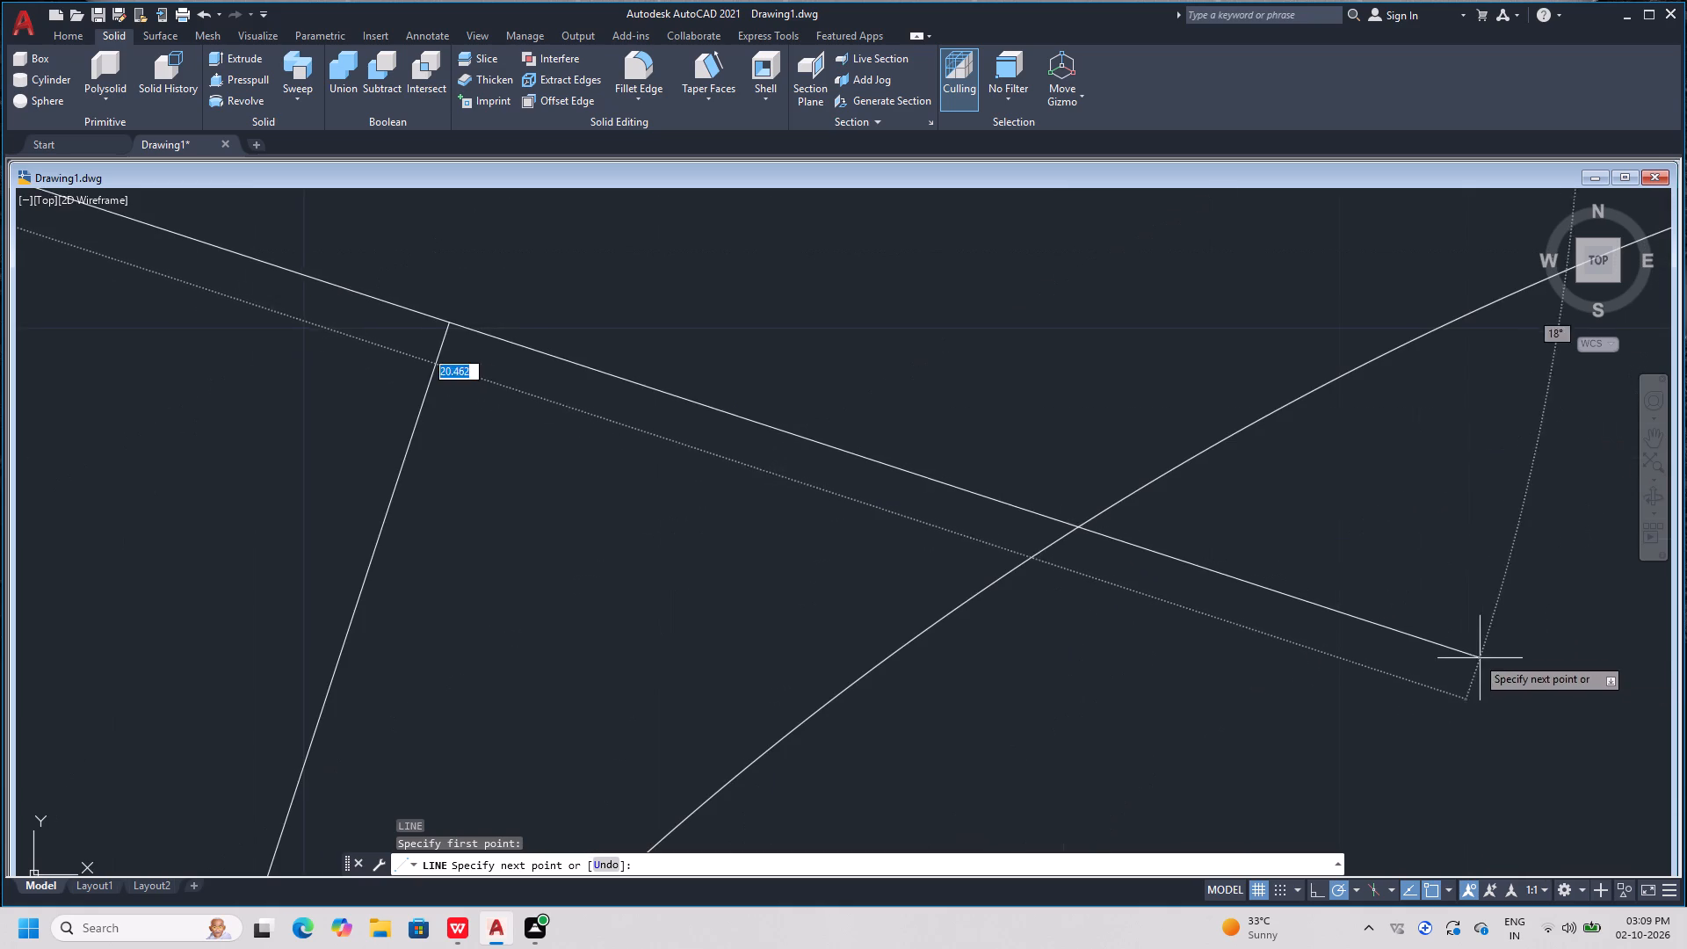
left_click(1384, 628)
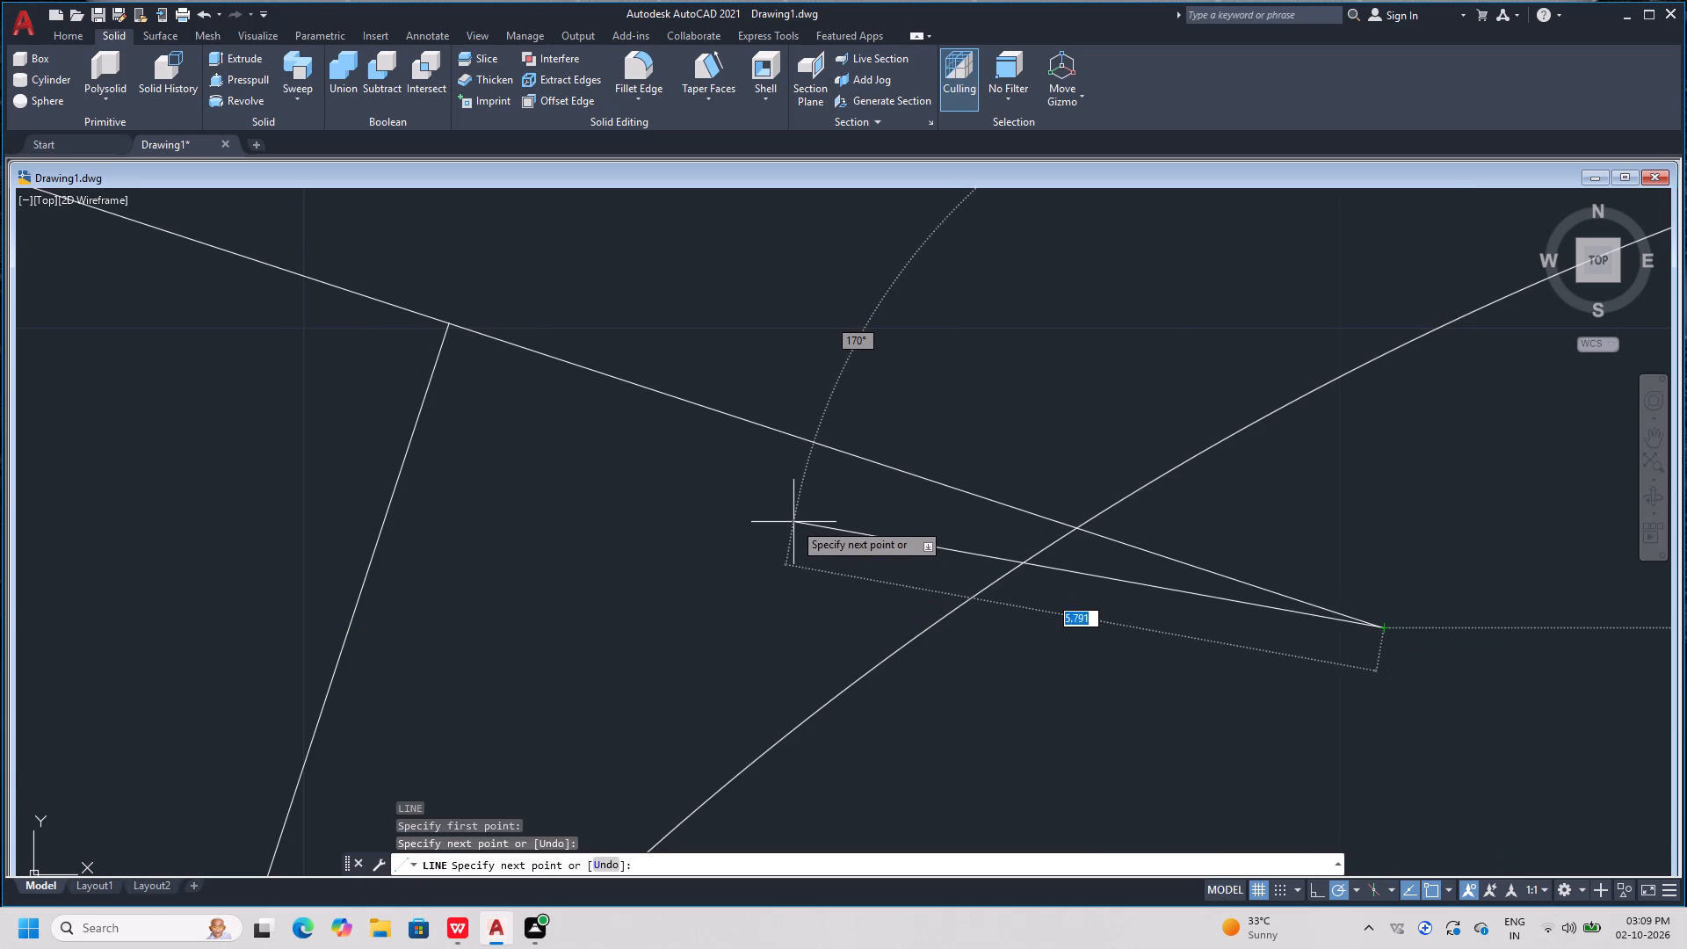
key("Escape")
Examine where the new upper line meets the strip's inner long edge, and check the overall profile.
scroll(430, 343, "up", 2)
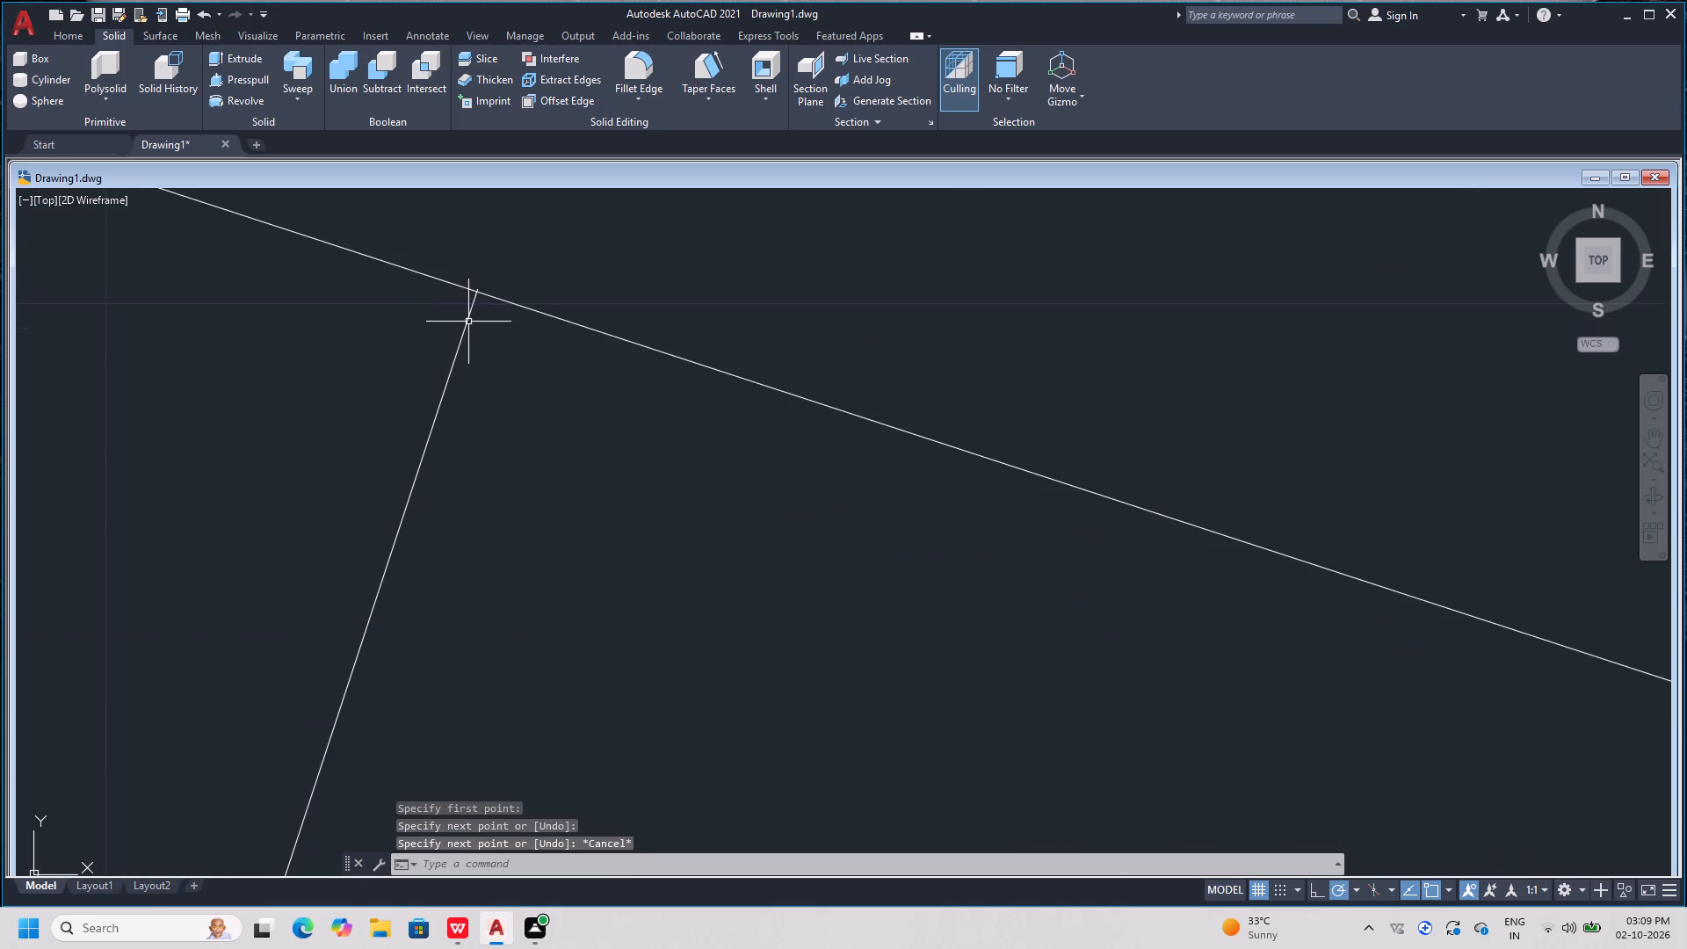
scroll(472, 319, "up", 2)
scroll(485, 238, "up", 2)
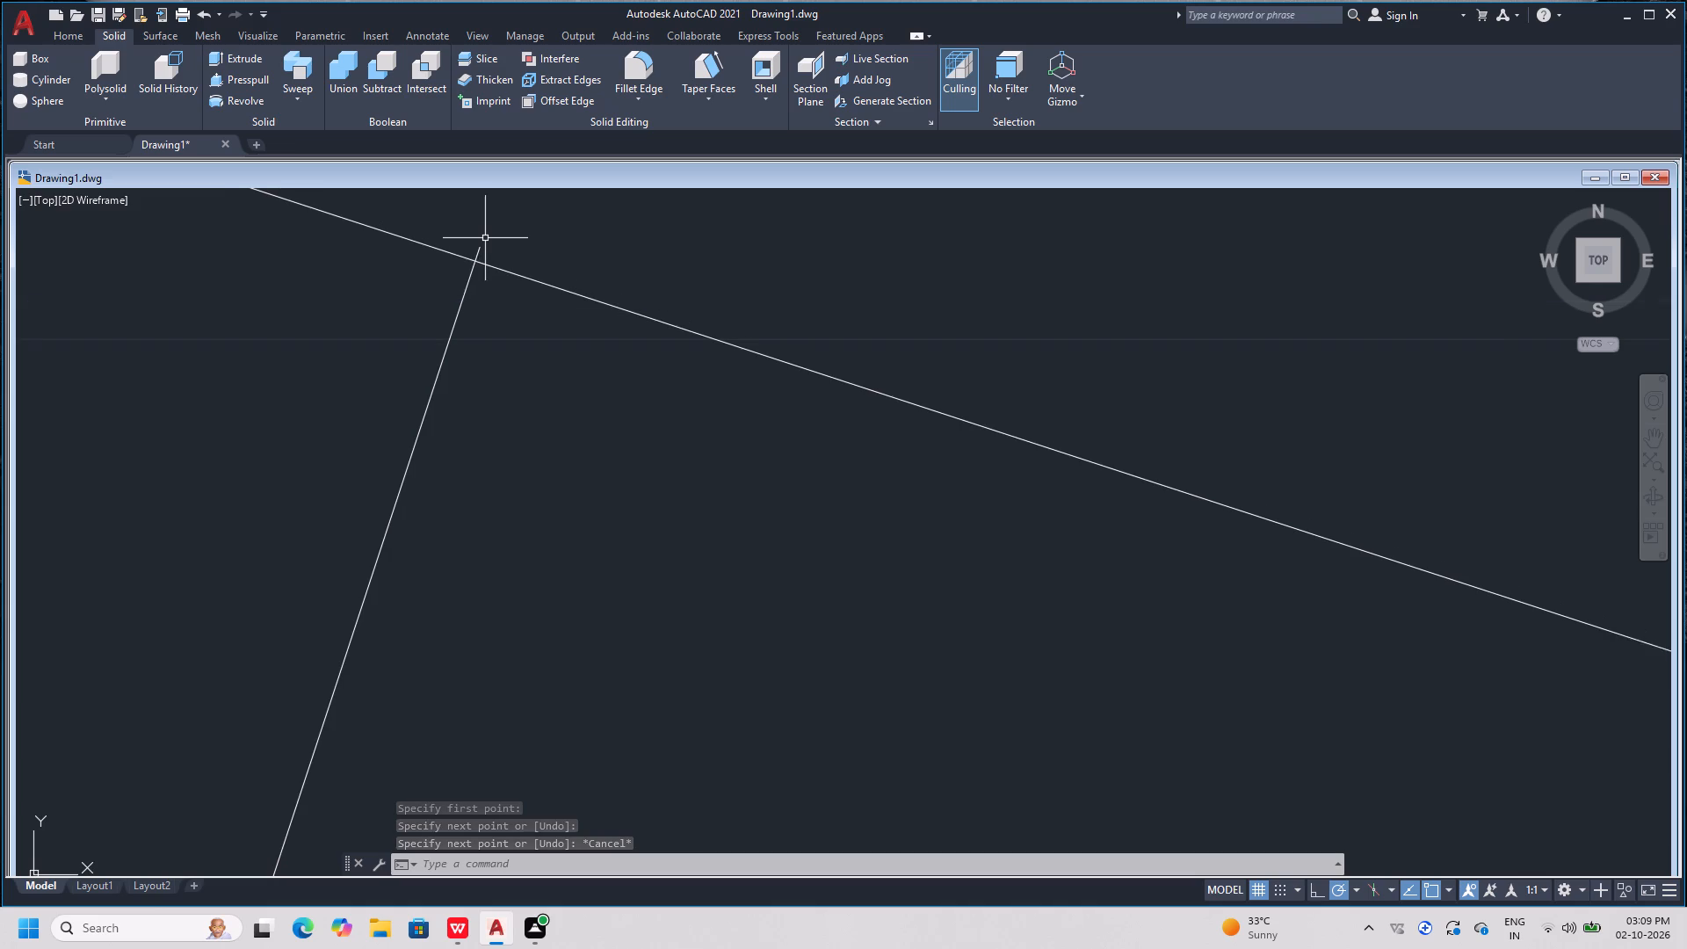
scroll(485, 238, "up", 1)
scroll(485, 238, "down", 11)
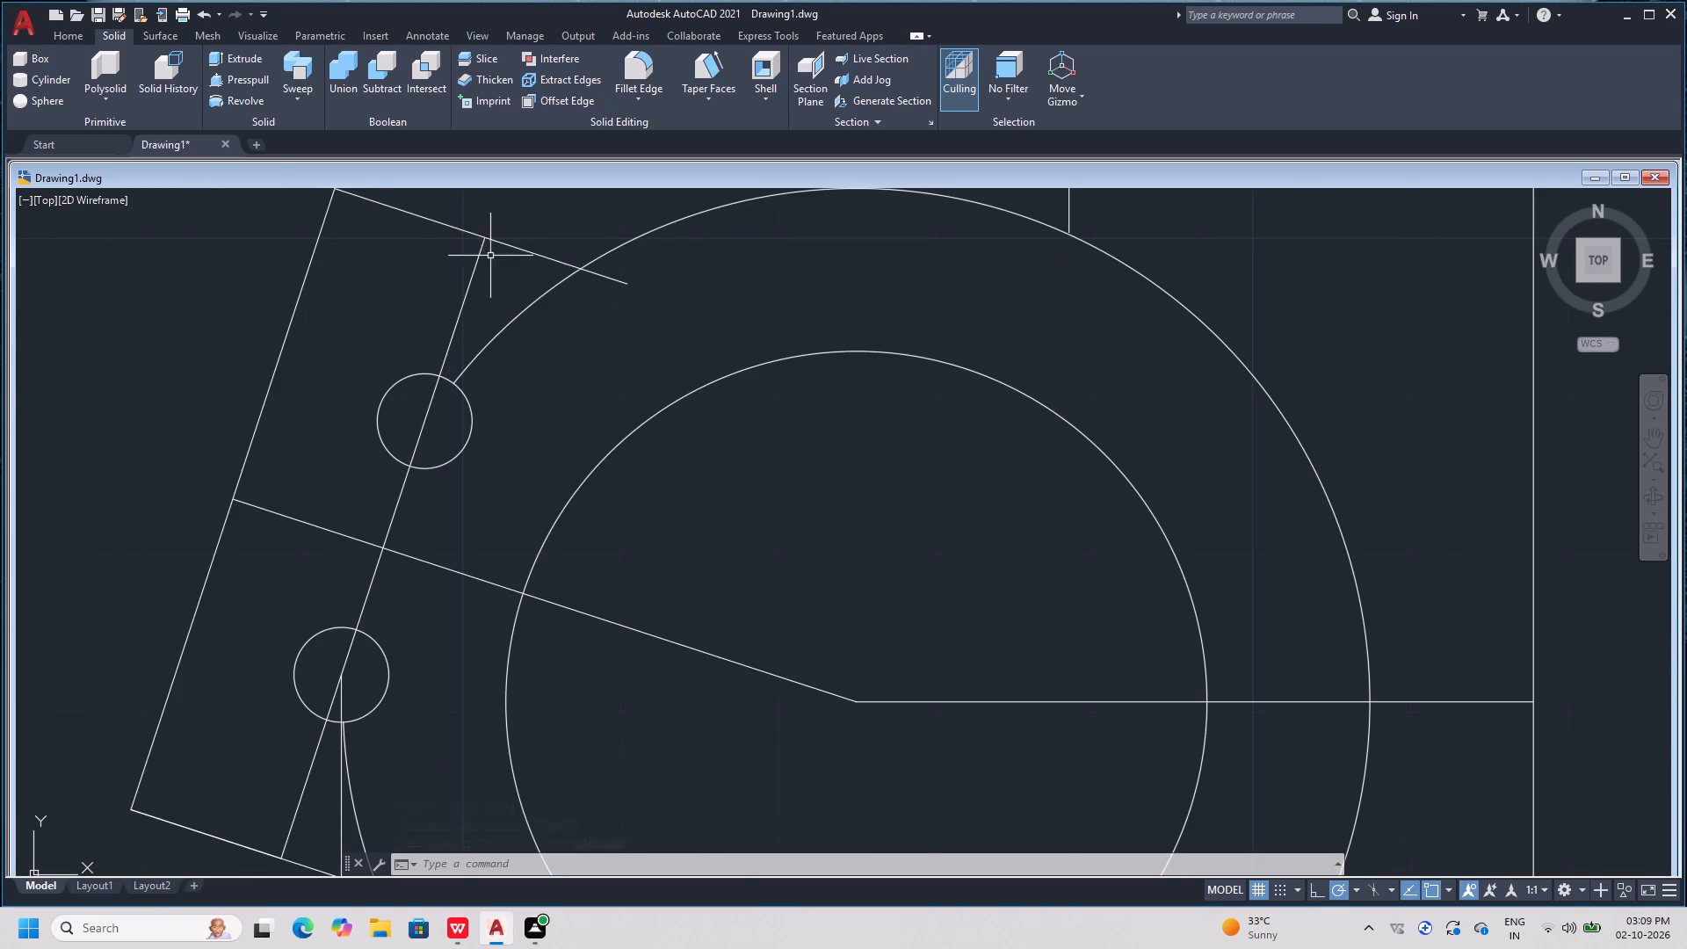
scroll(537, 389, "down", 1)
scroll(367, 222, "down", 1)
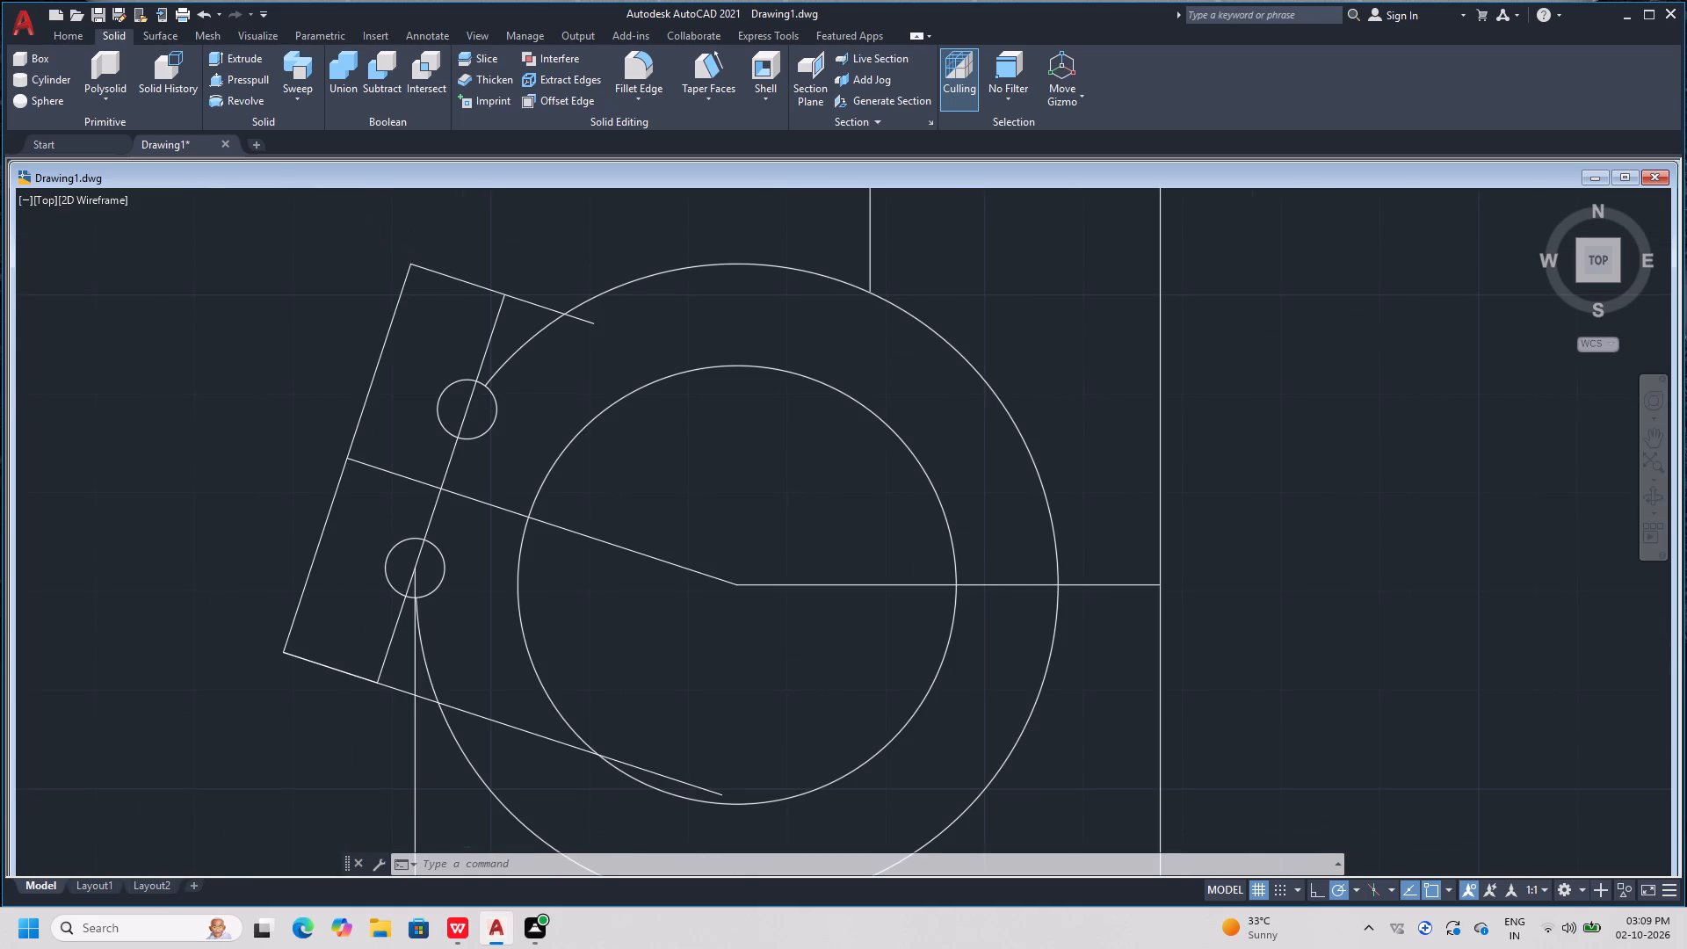
scroll(515, 548, "down", 1)
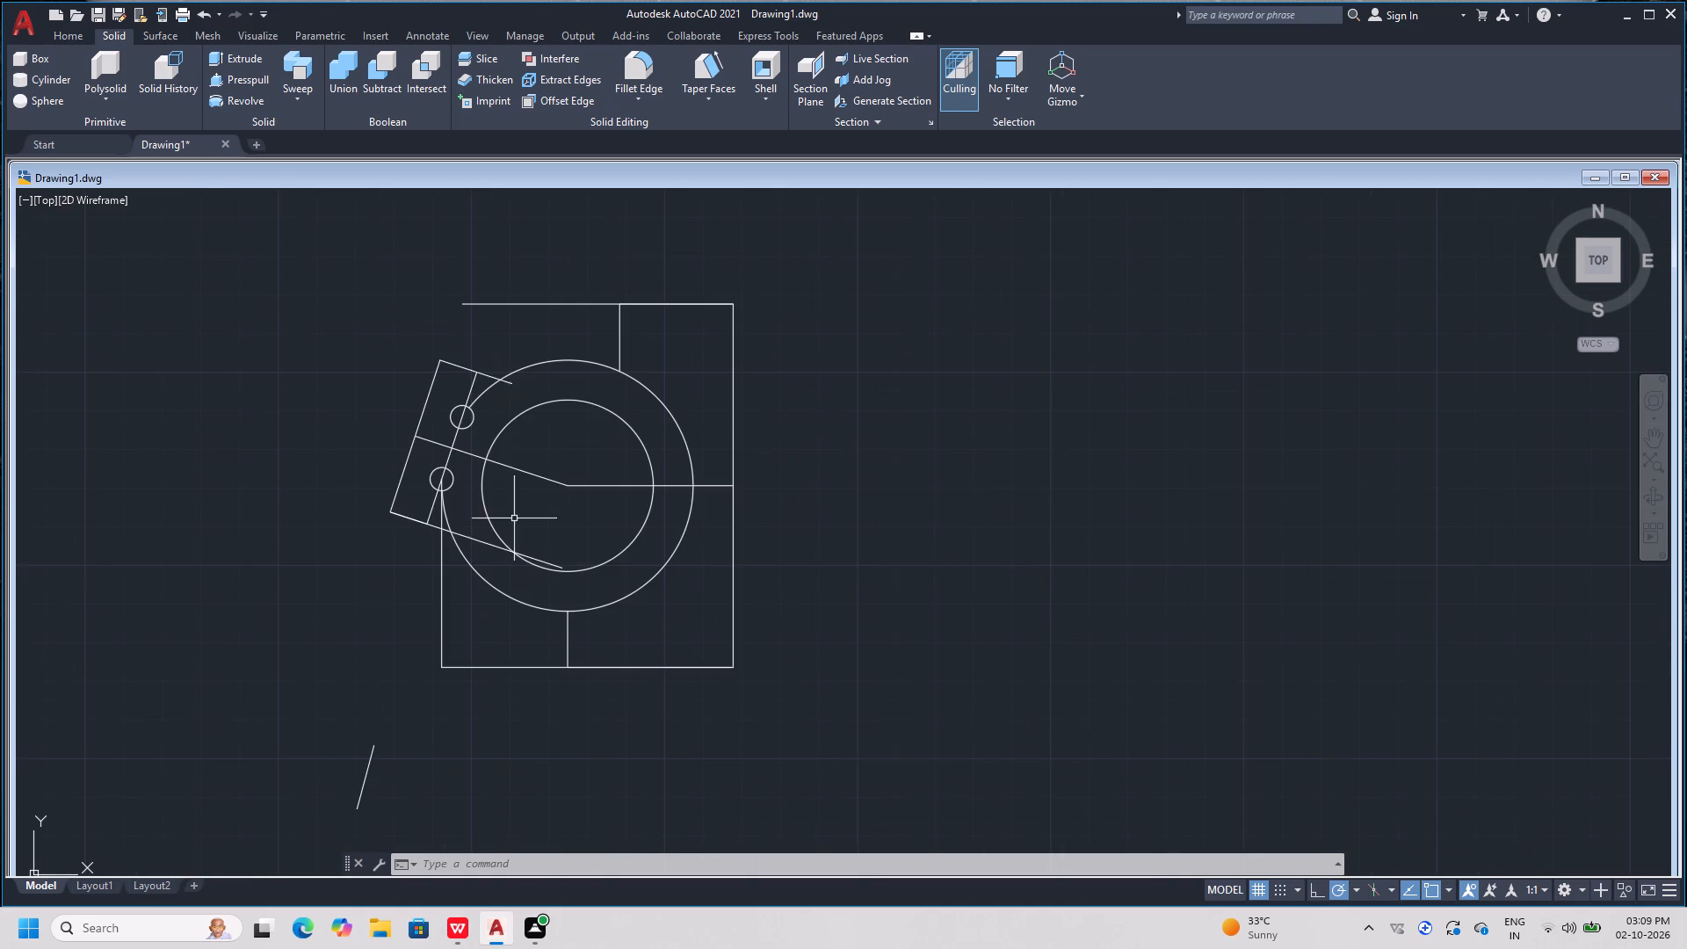
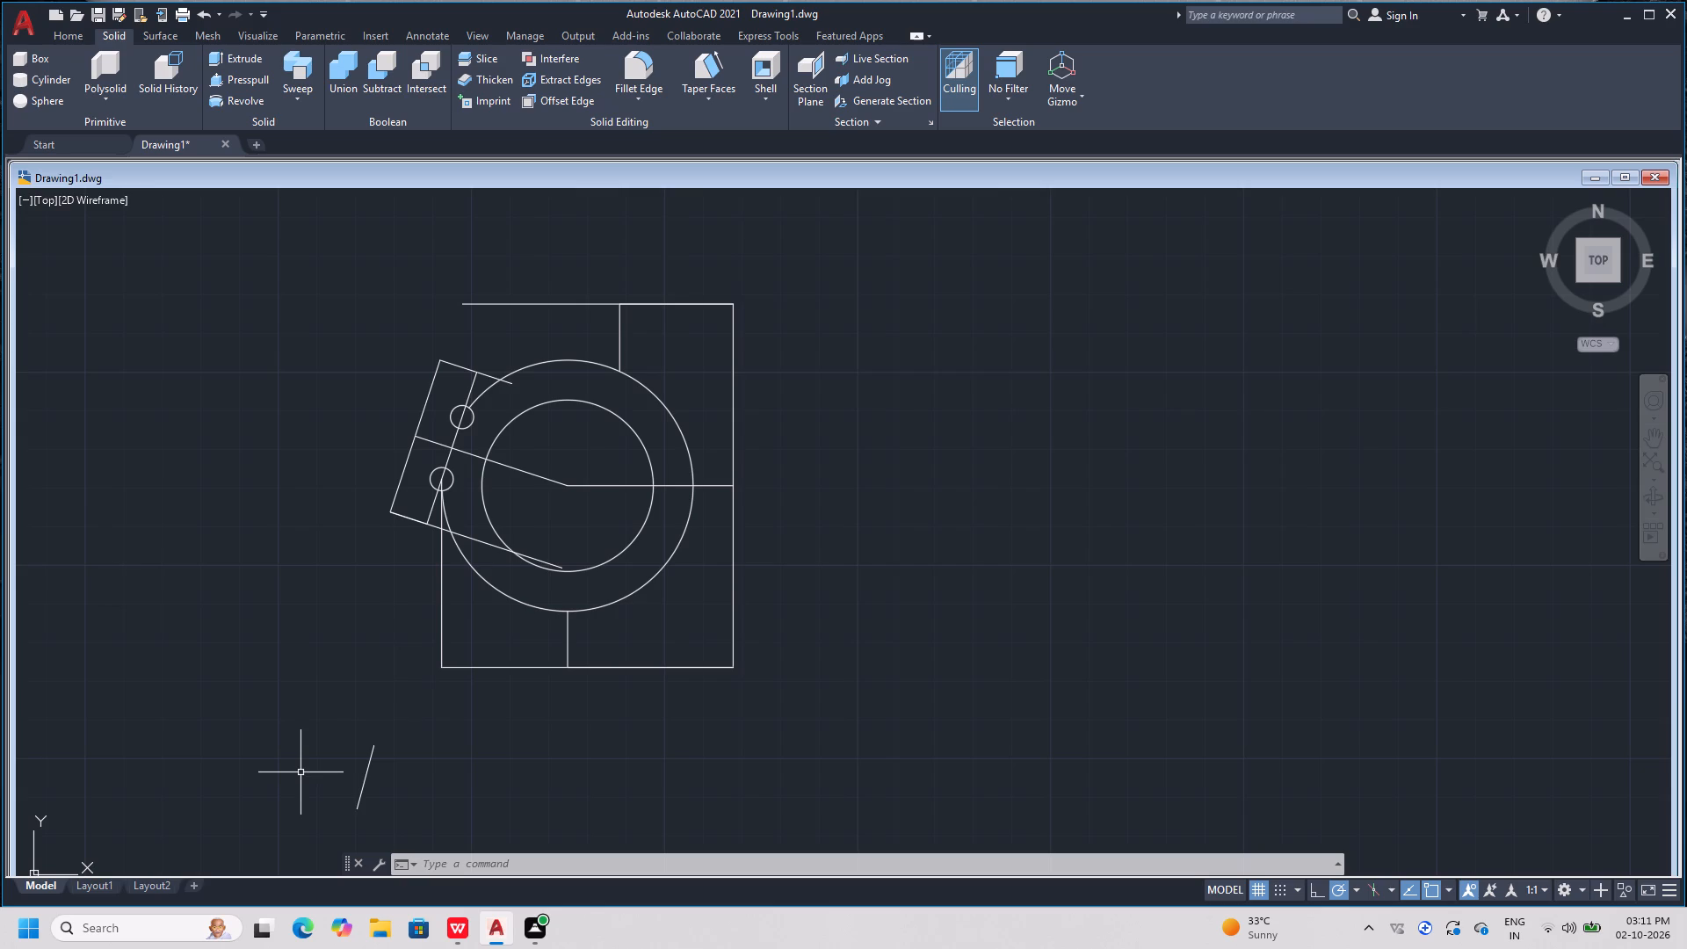
Delete the vertical line running from the lower small hole's centre down to the bottom outline edge.
scroll(402, 548, "up", 3)
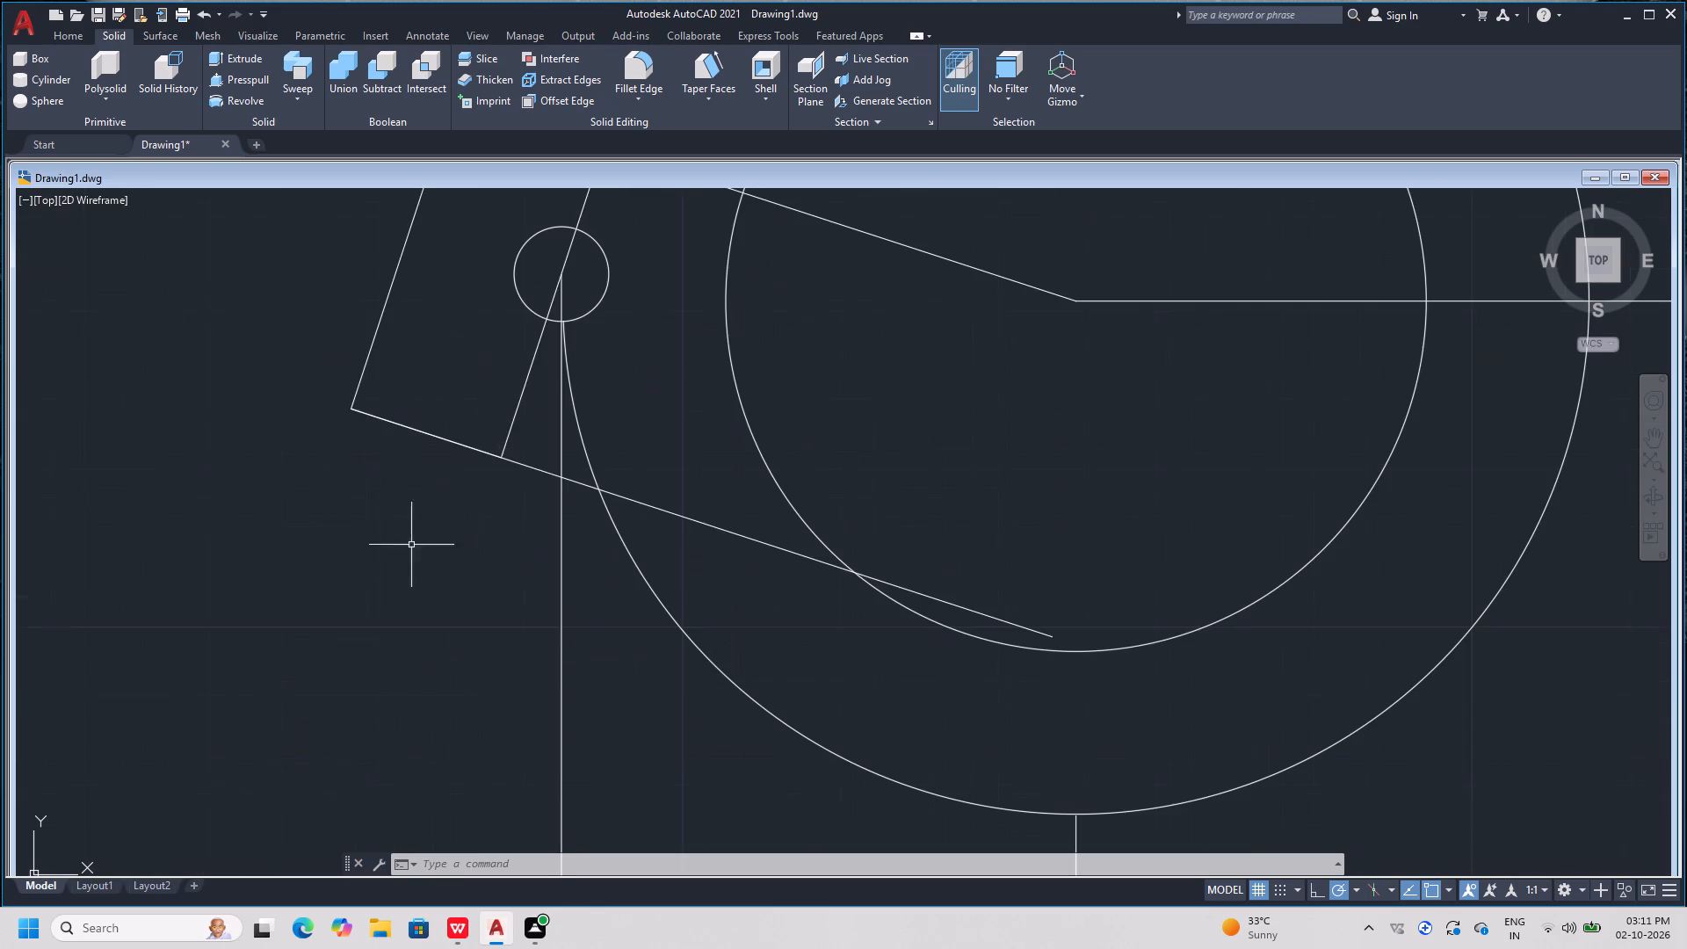
left_click(563, 648)
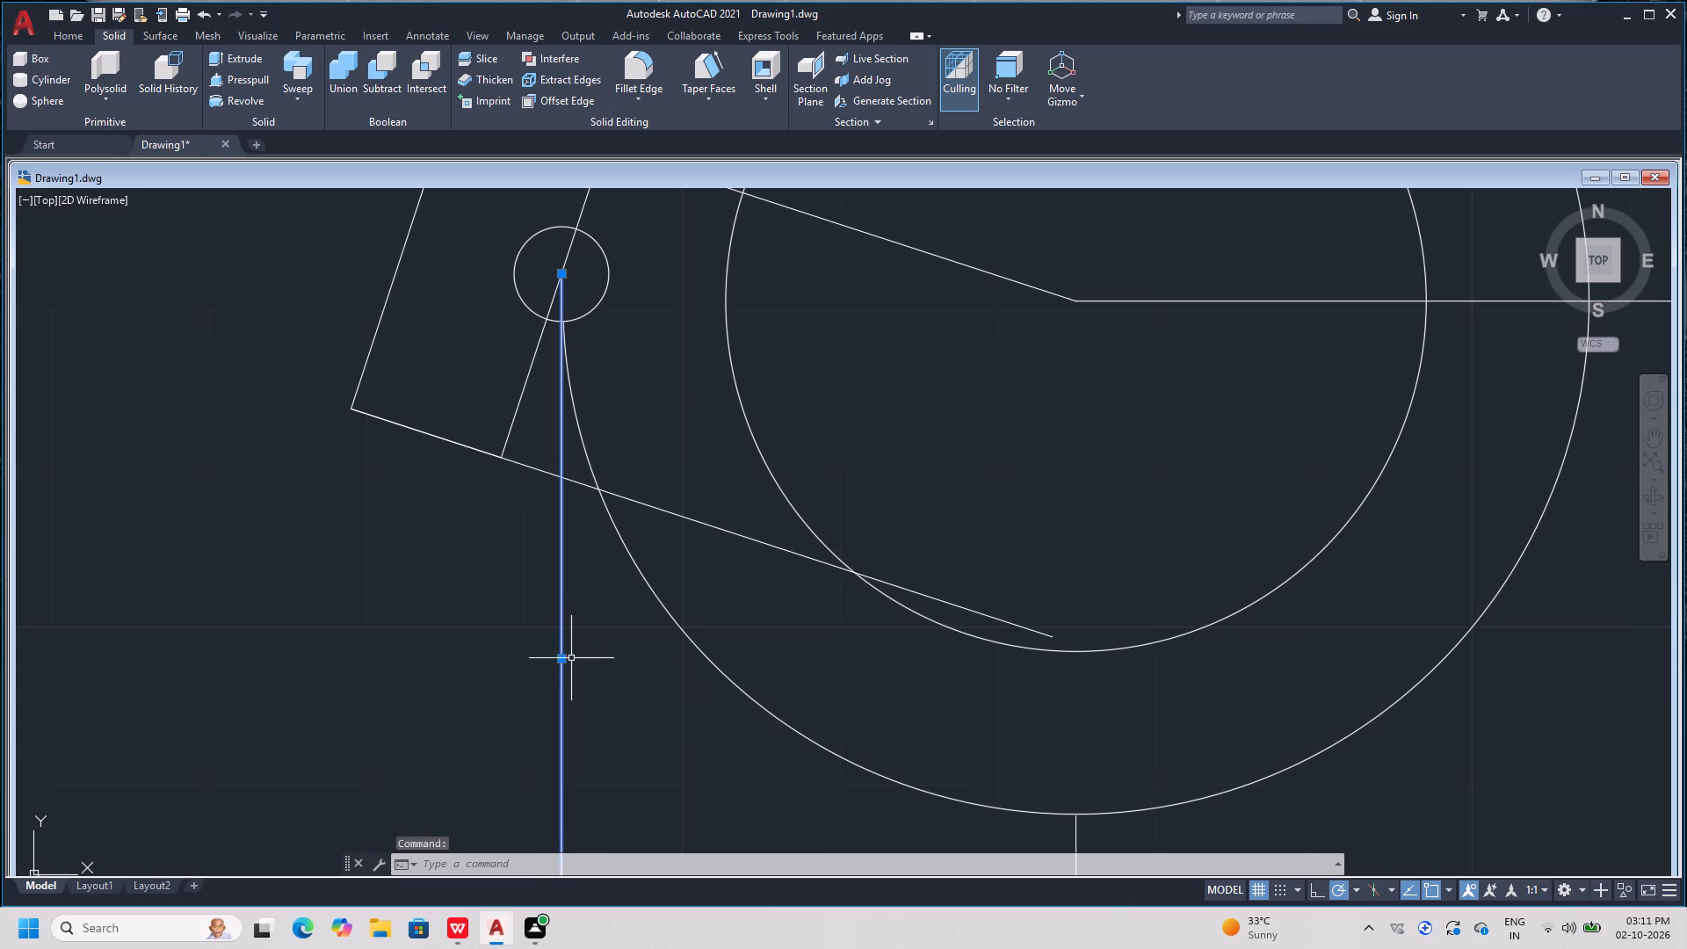
key("Delete")
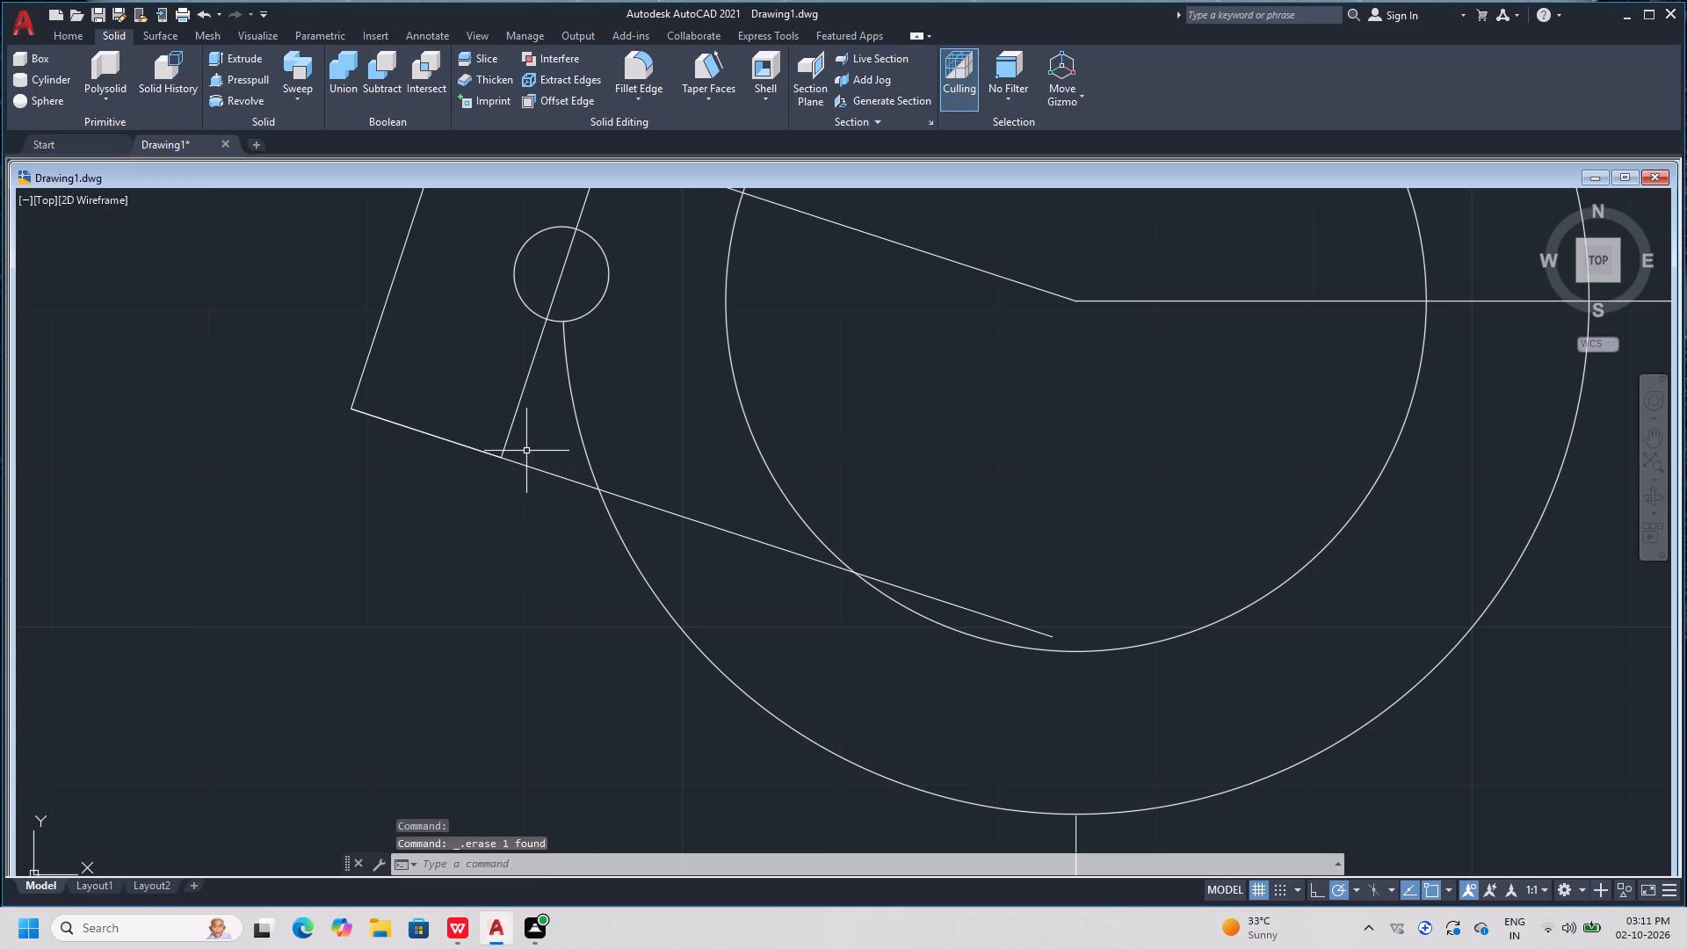
scroll(480, 552, "down", 2)
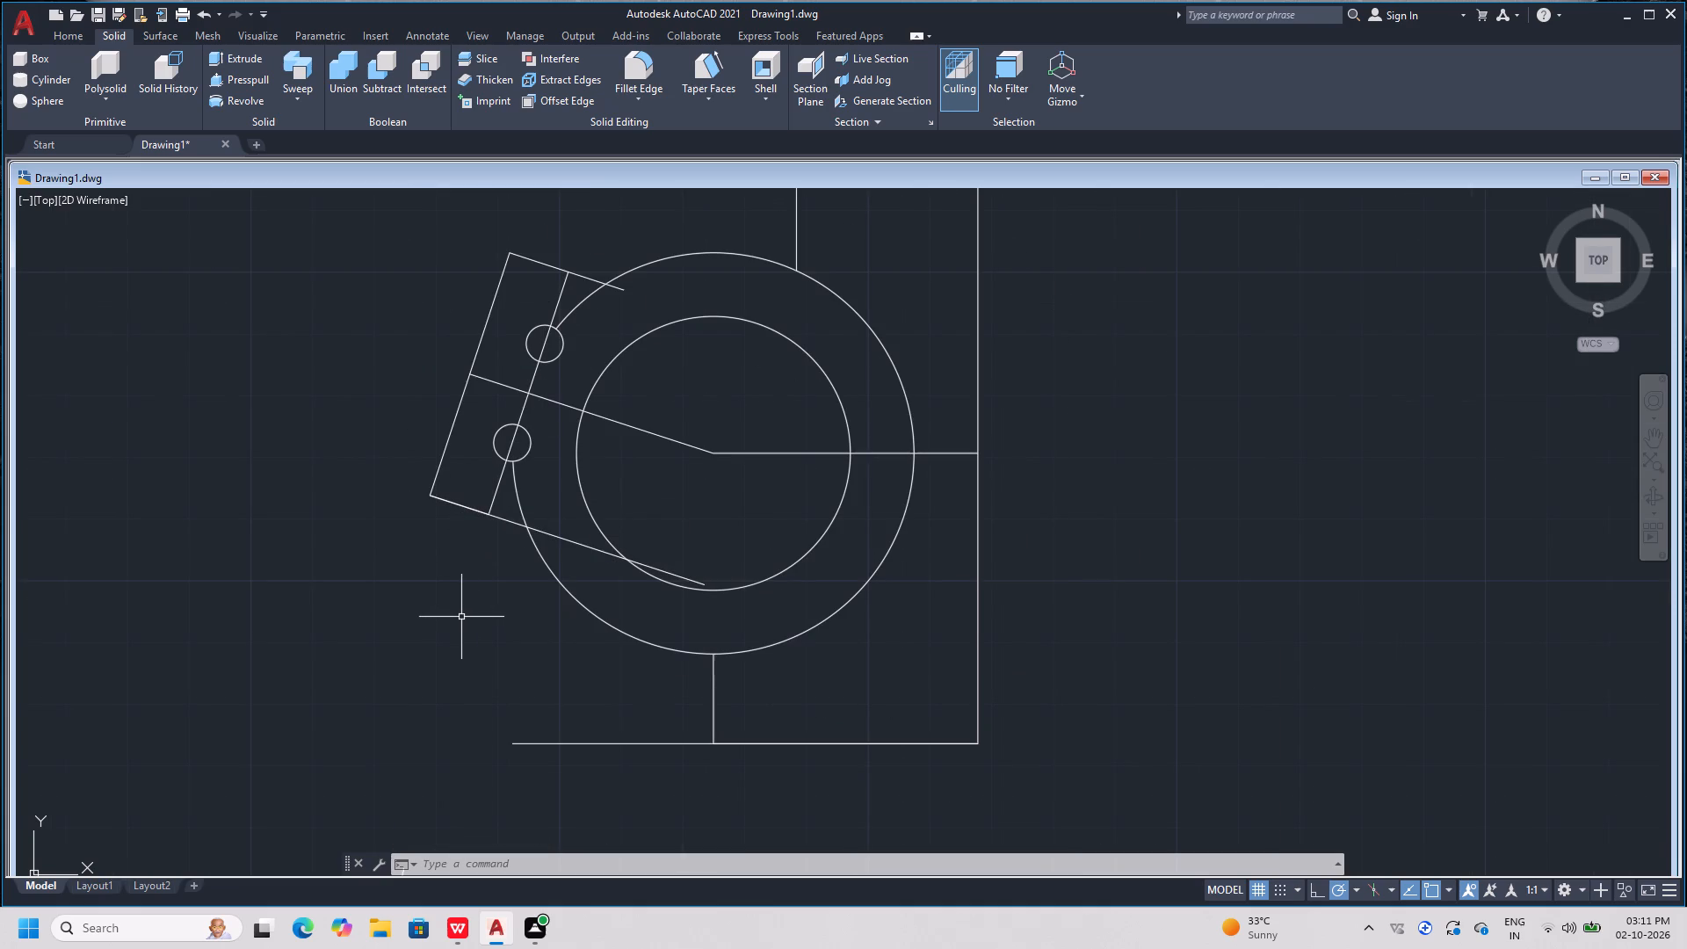
key("Escape")
key("Escape")
key("Escape")
key("Escape")
key("Escape")
key("Escape")
key("Escape")
key("Escape")
Trim the slanted strip's two extended short edges back to the outer circle.
type("tr")
key("space")
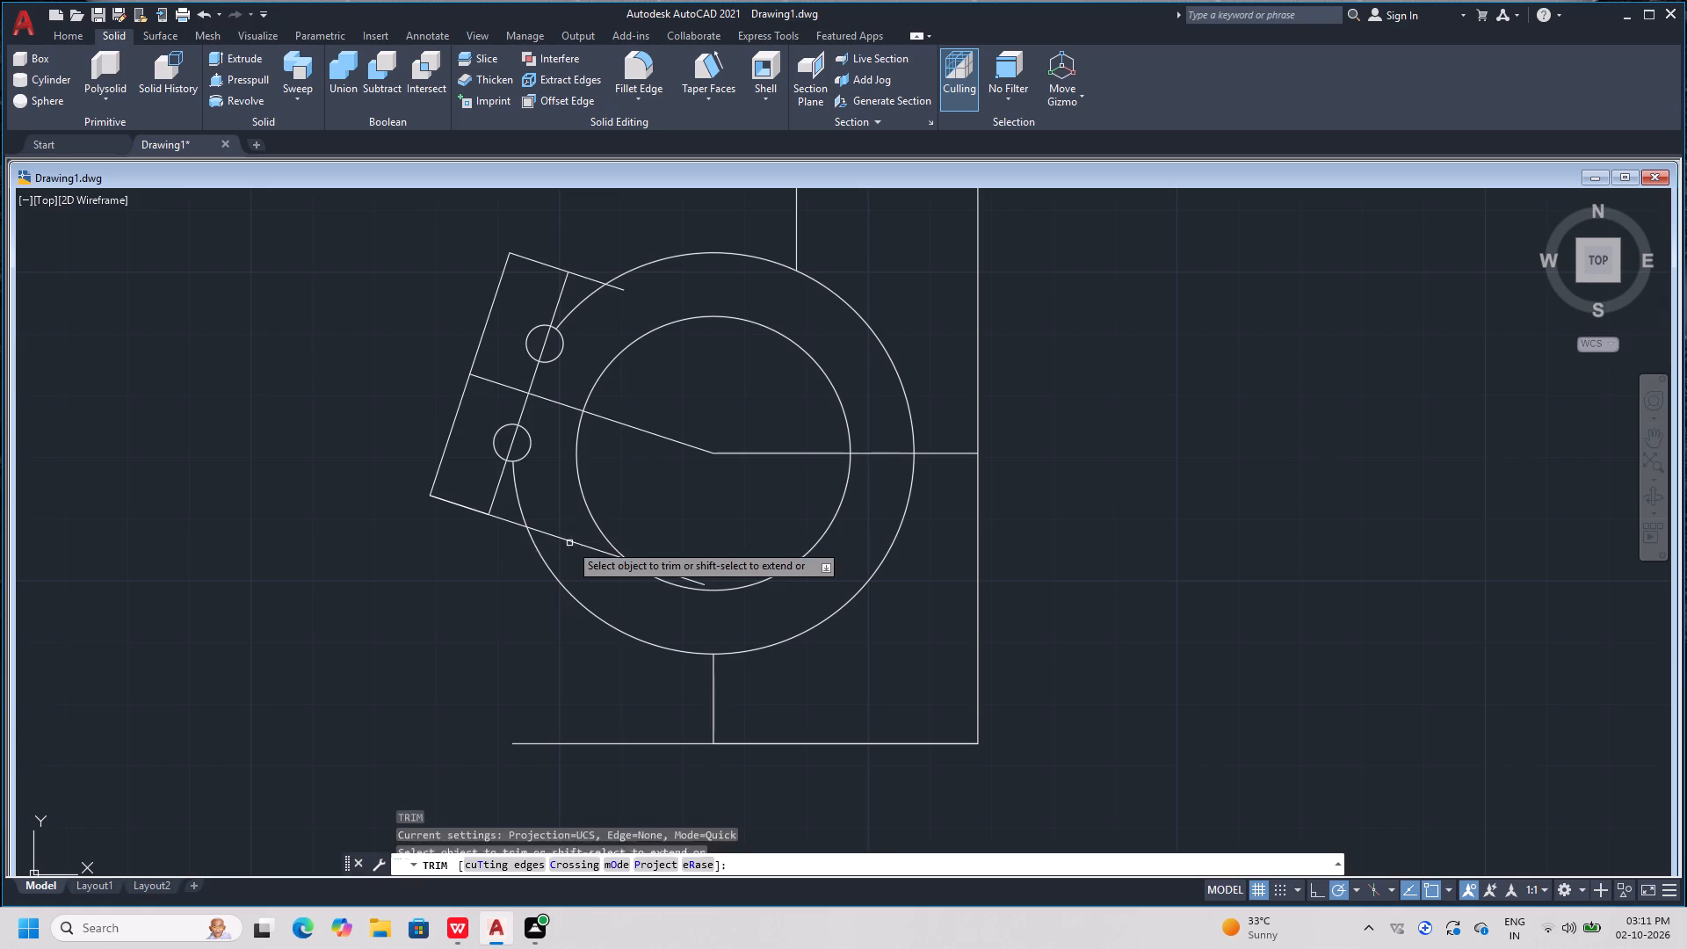
left_click(561, 541)
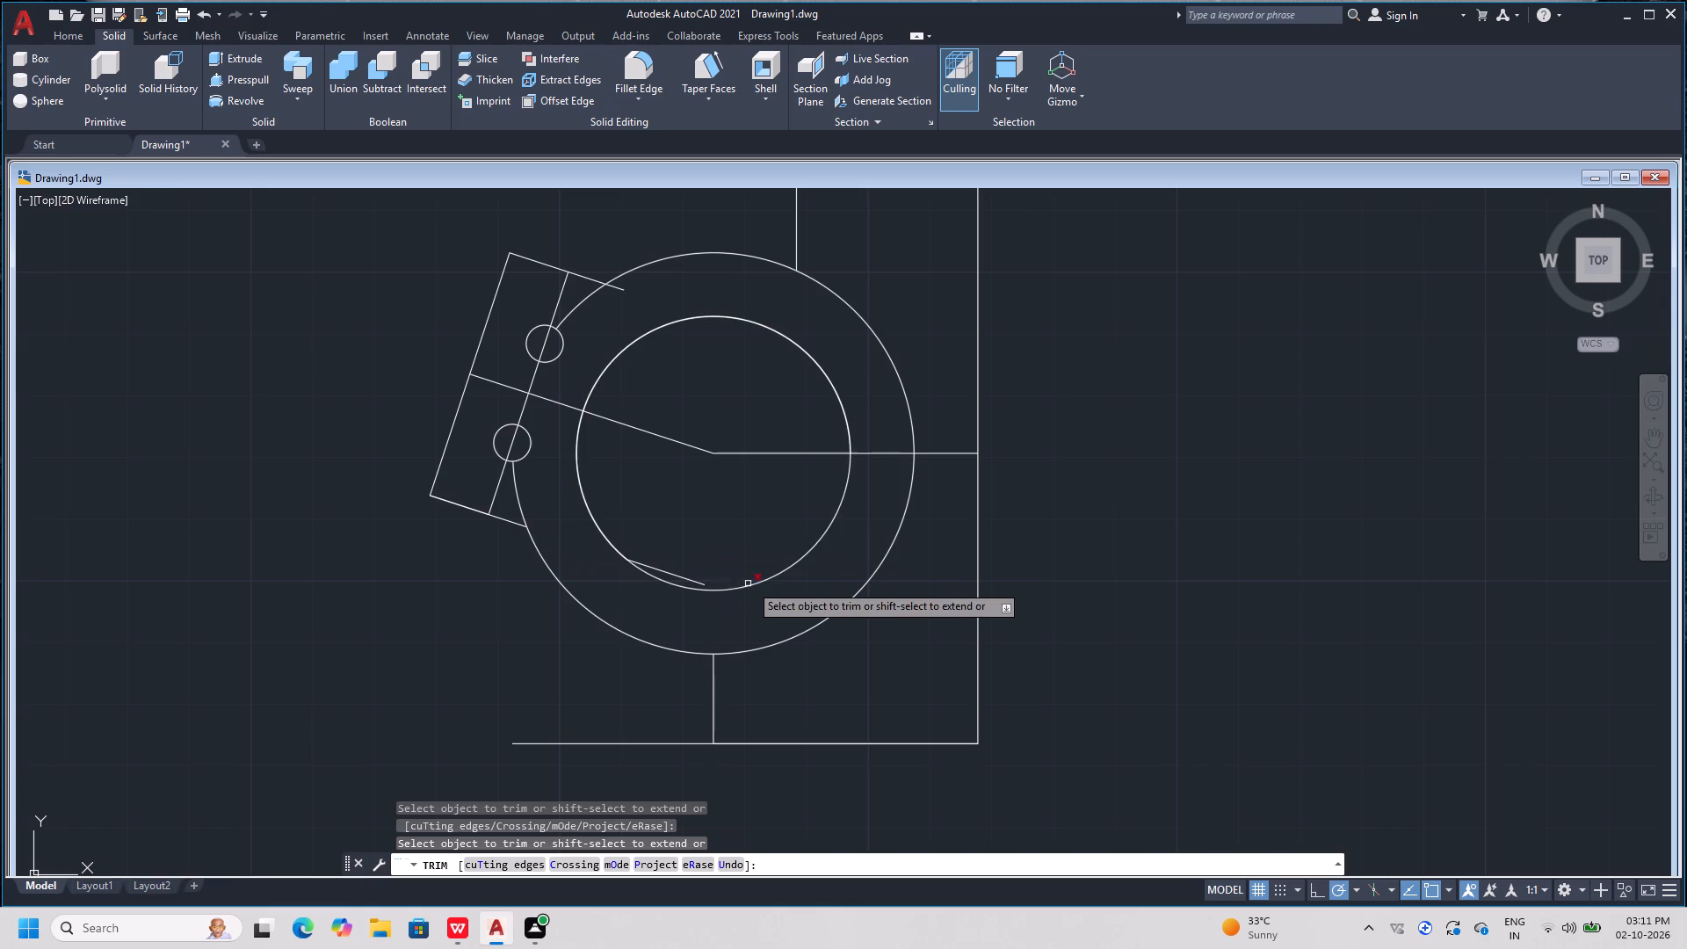
left_click(684, 580)
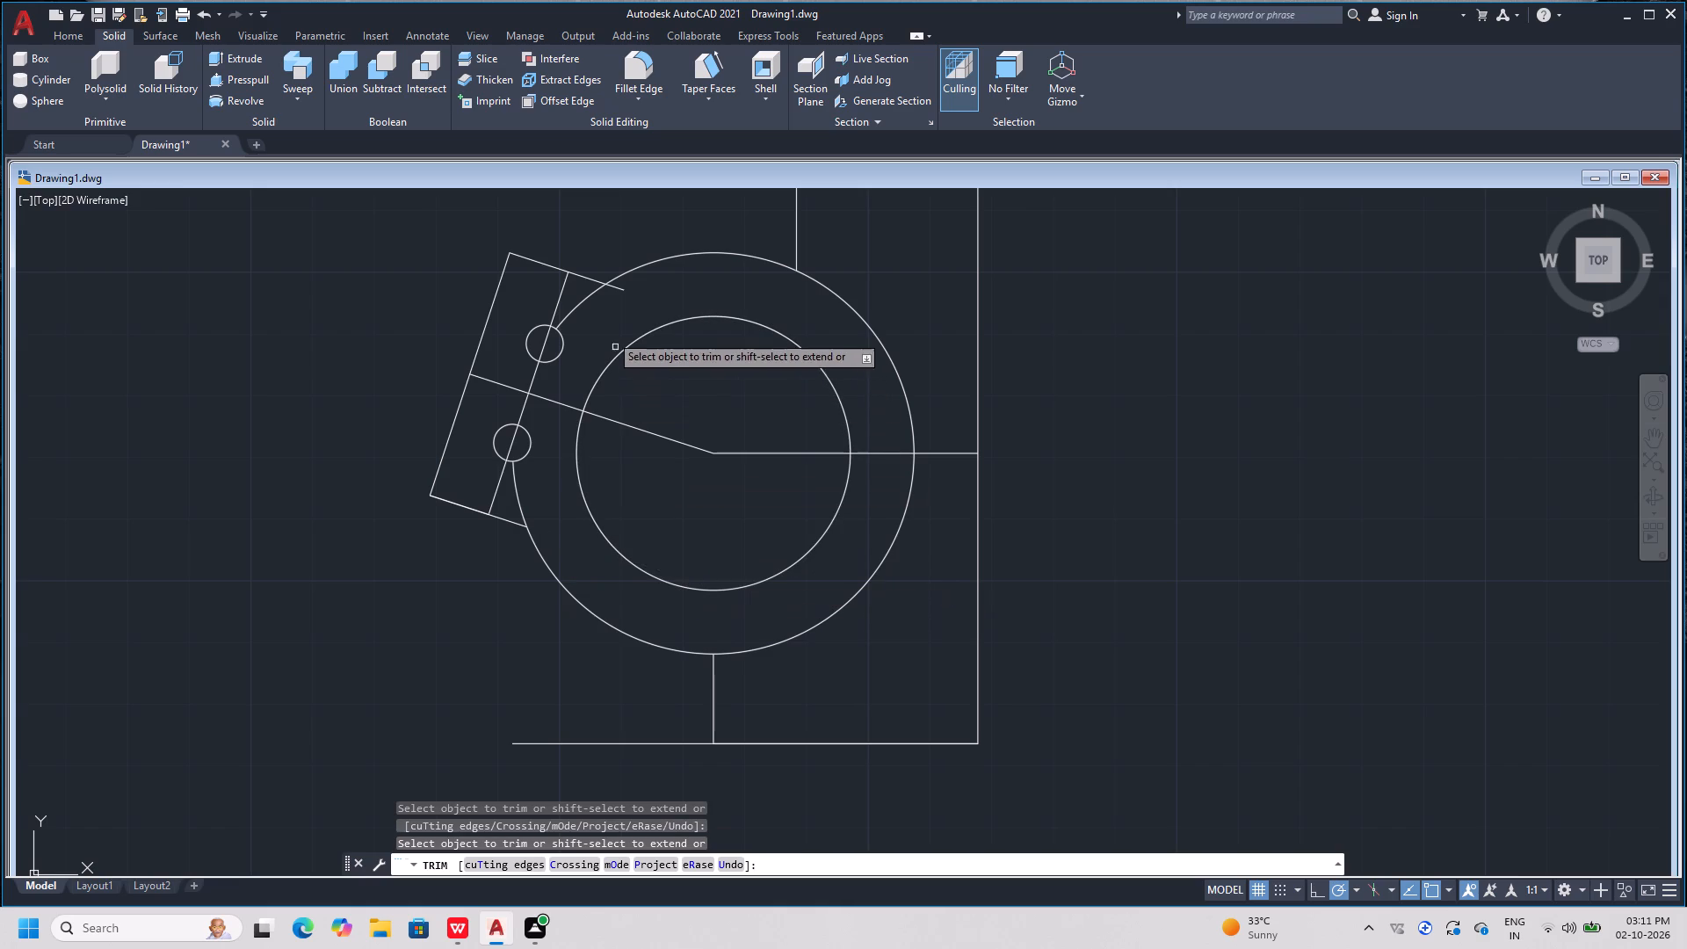
left_click(619, 286)
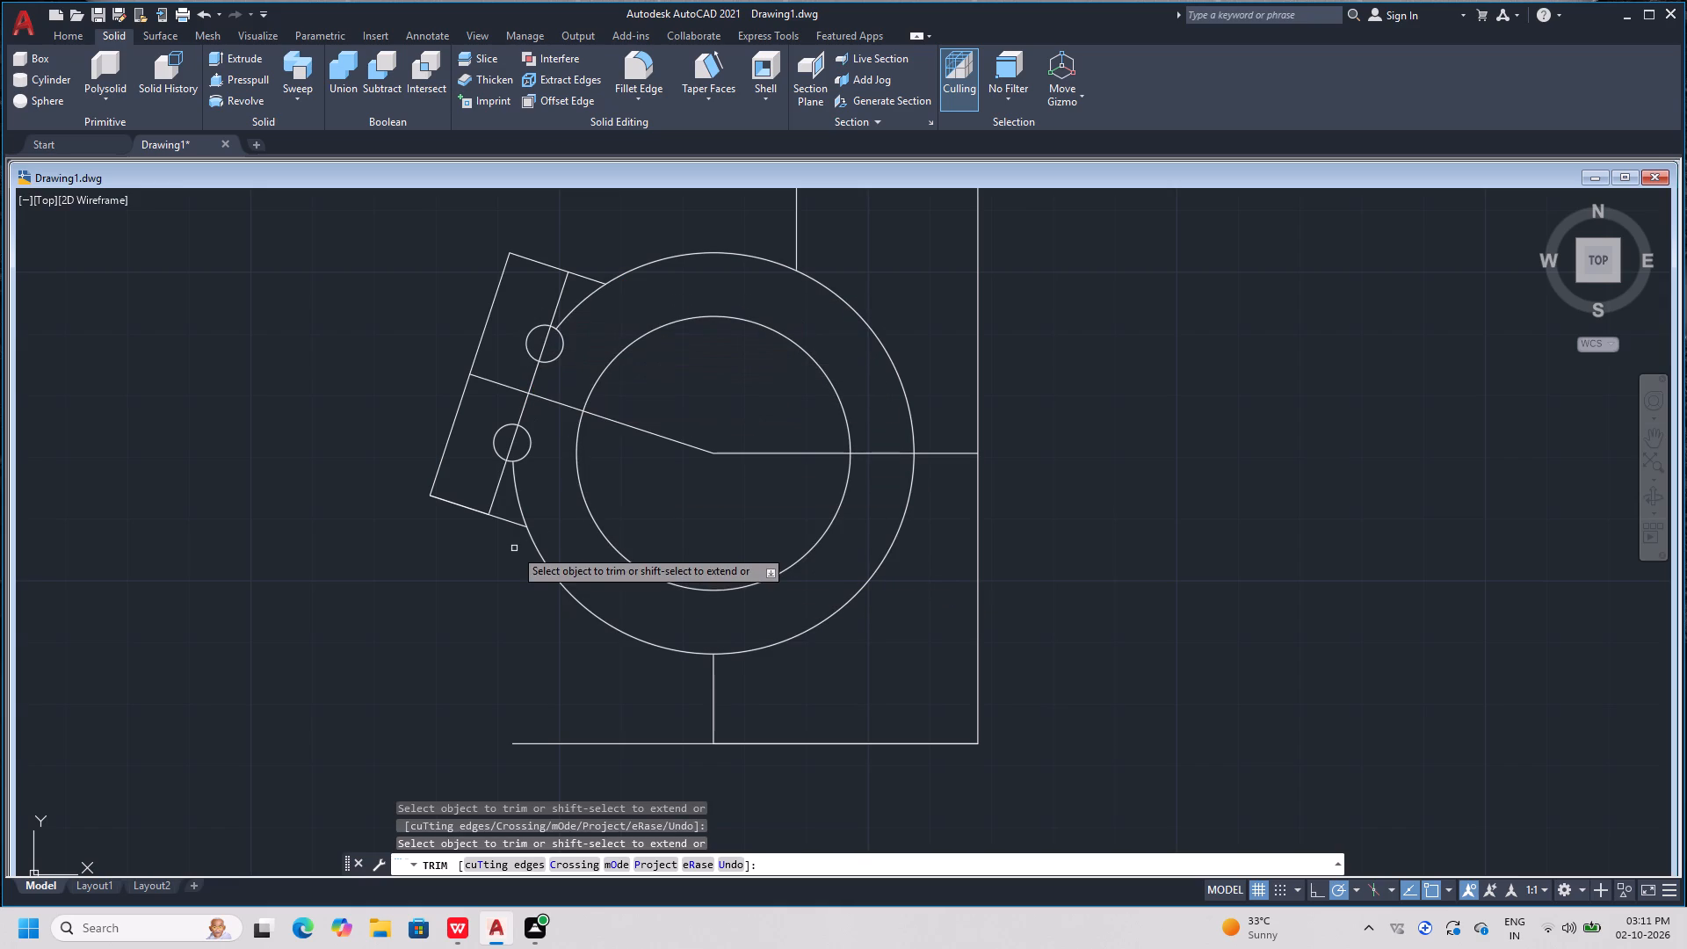
Trim the leftover outer-circle arcs between the strip's short edges and the two small holes.
left_click(519, 490)
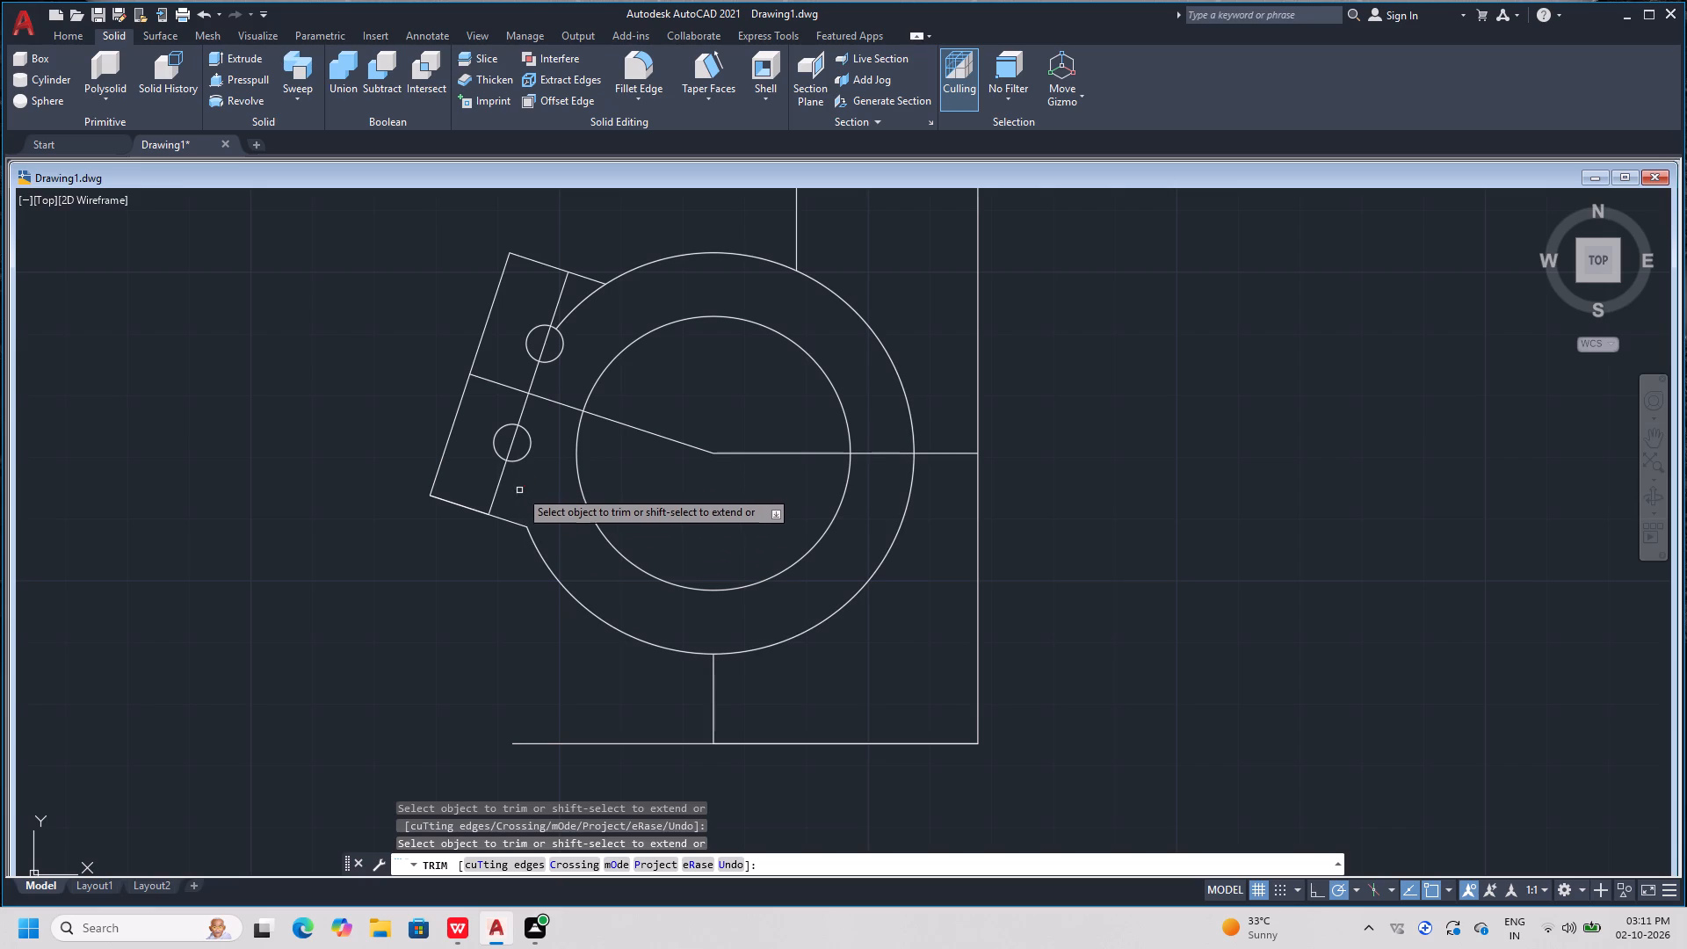
left_click(578, 301)
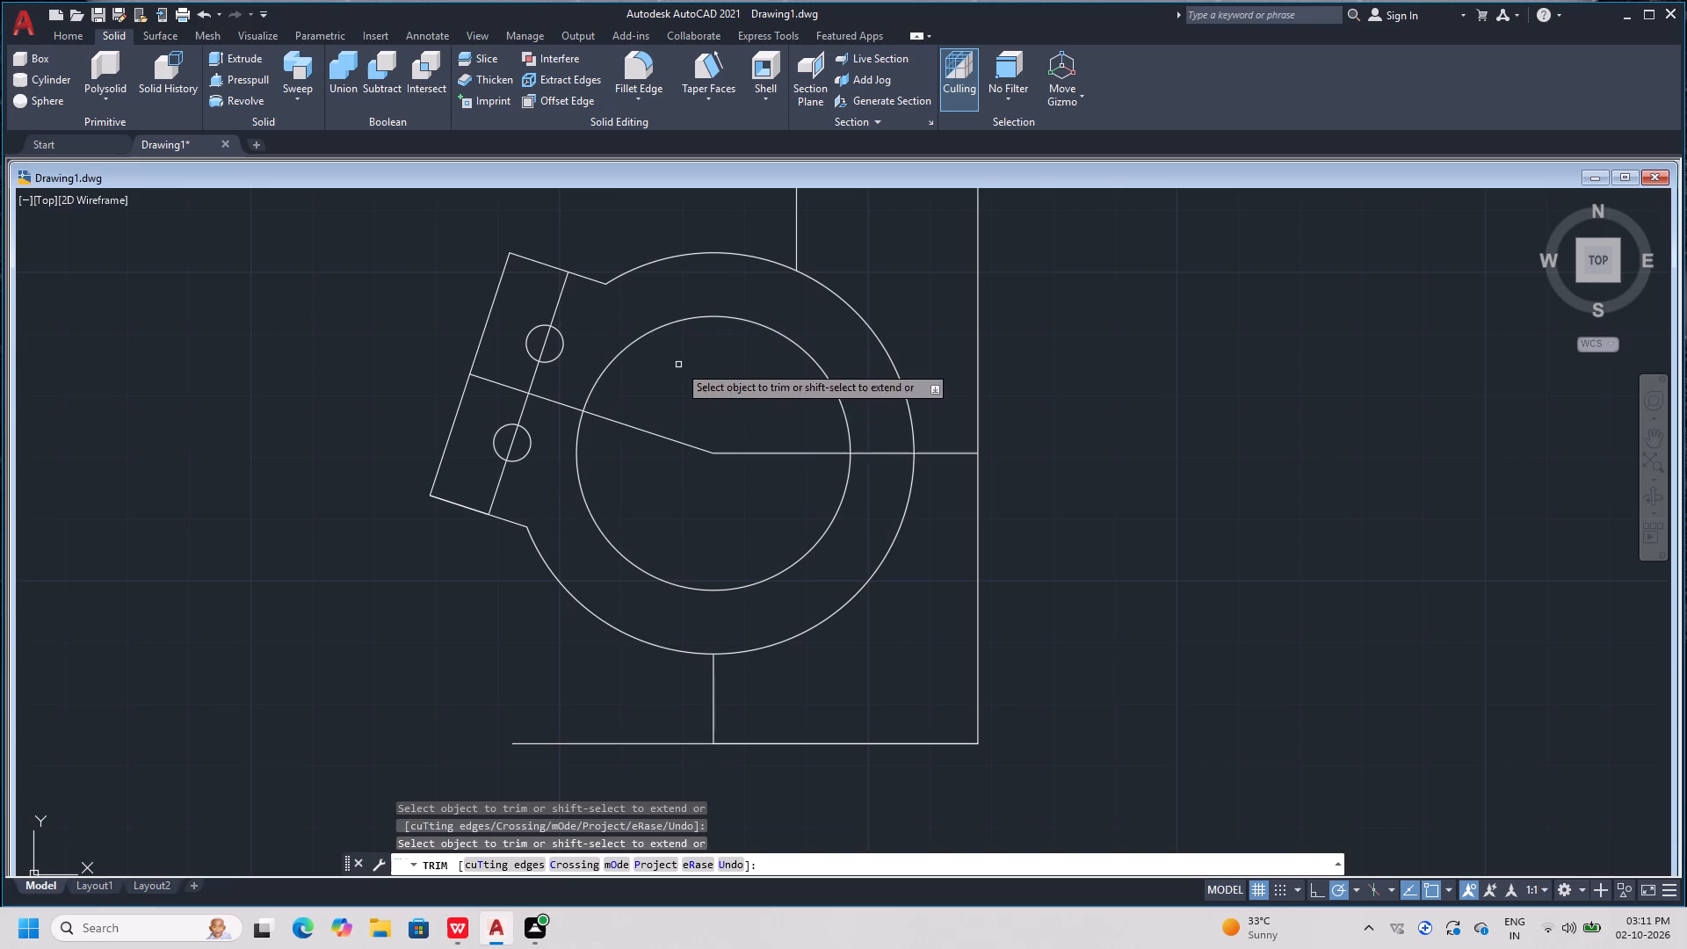
key("Escape")
key("Escape")
key("Escape")
key("Escape")
key("Escape")
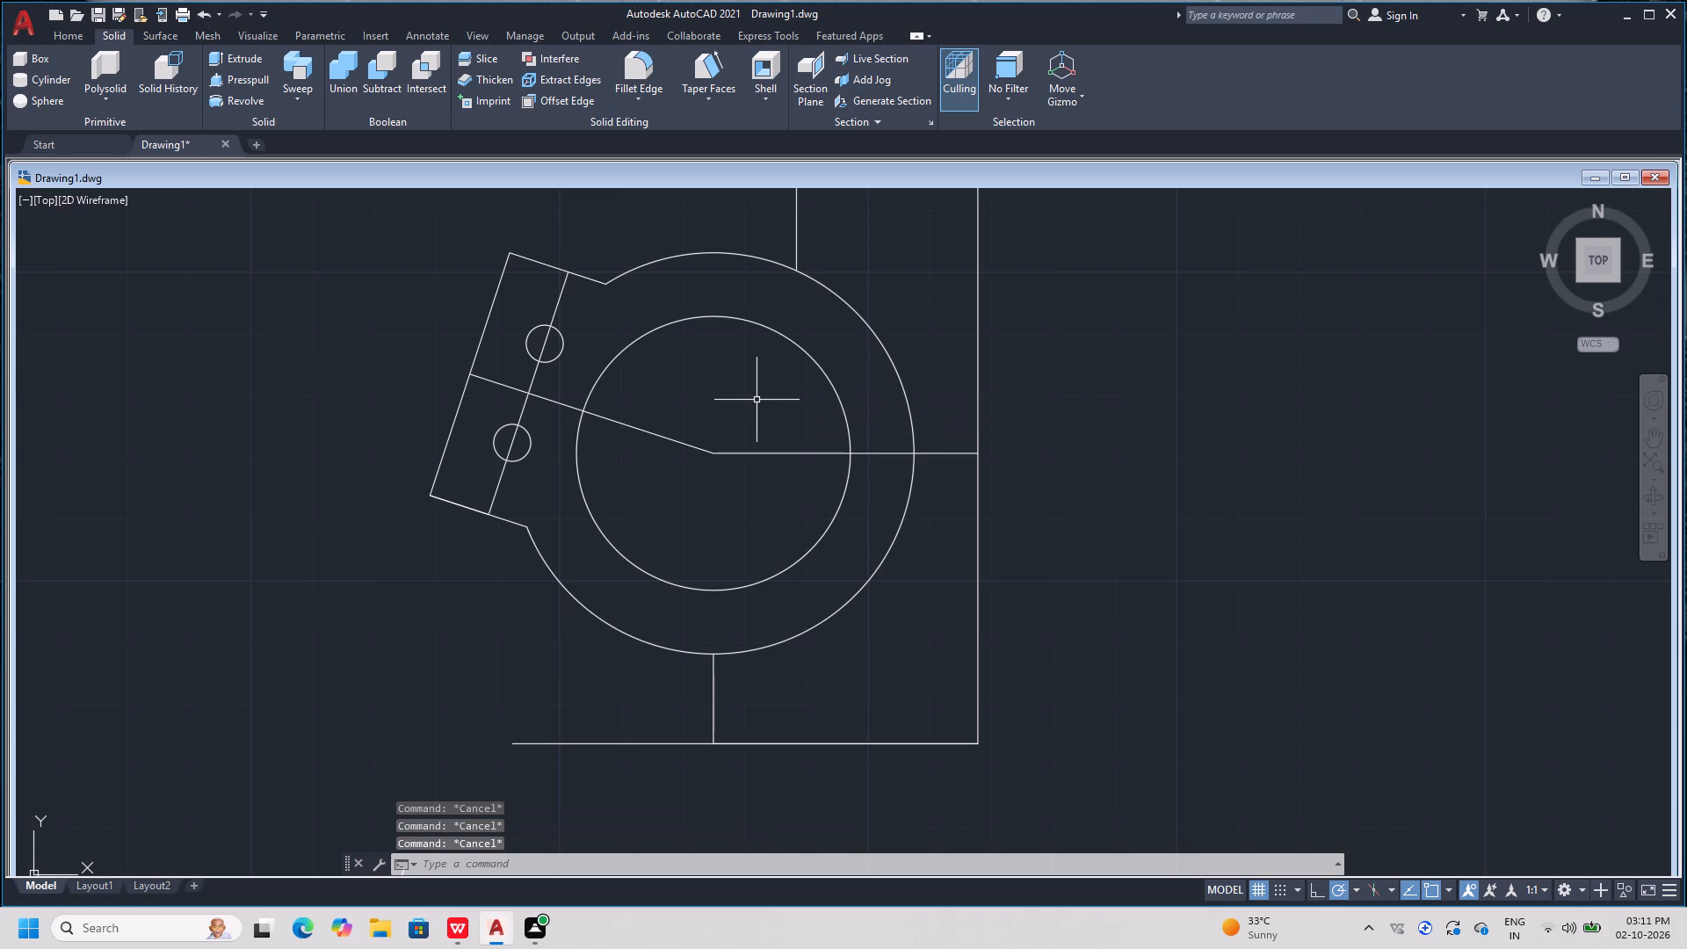
Draw a tangent-tangent-radius circle of radius 10 touching the strip's upper short edge and the outer arc.
type("c")
key("space")
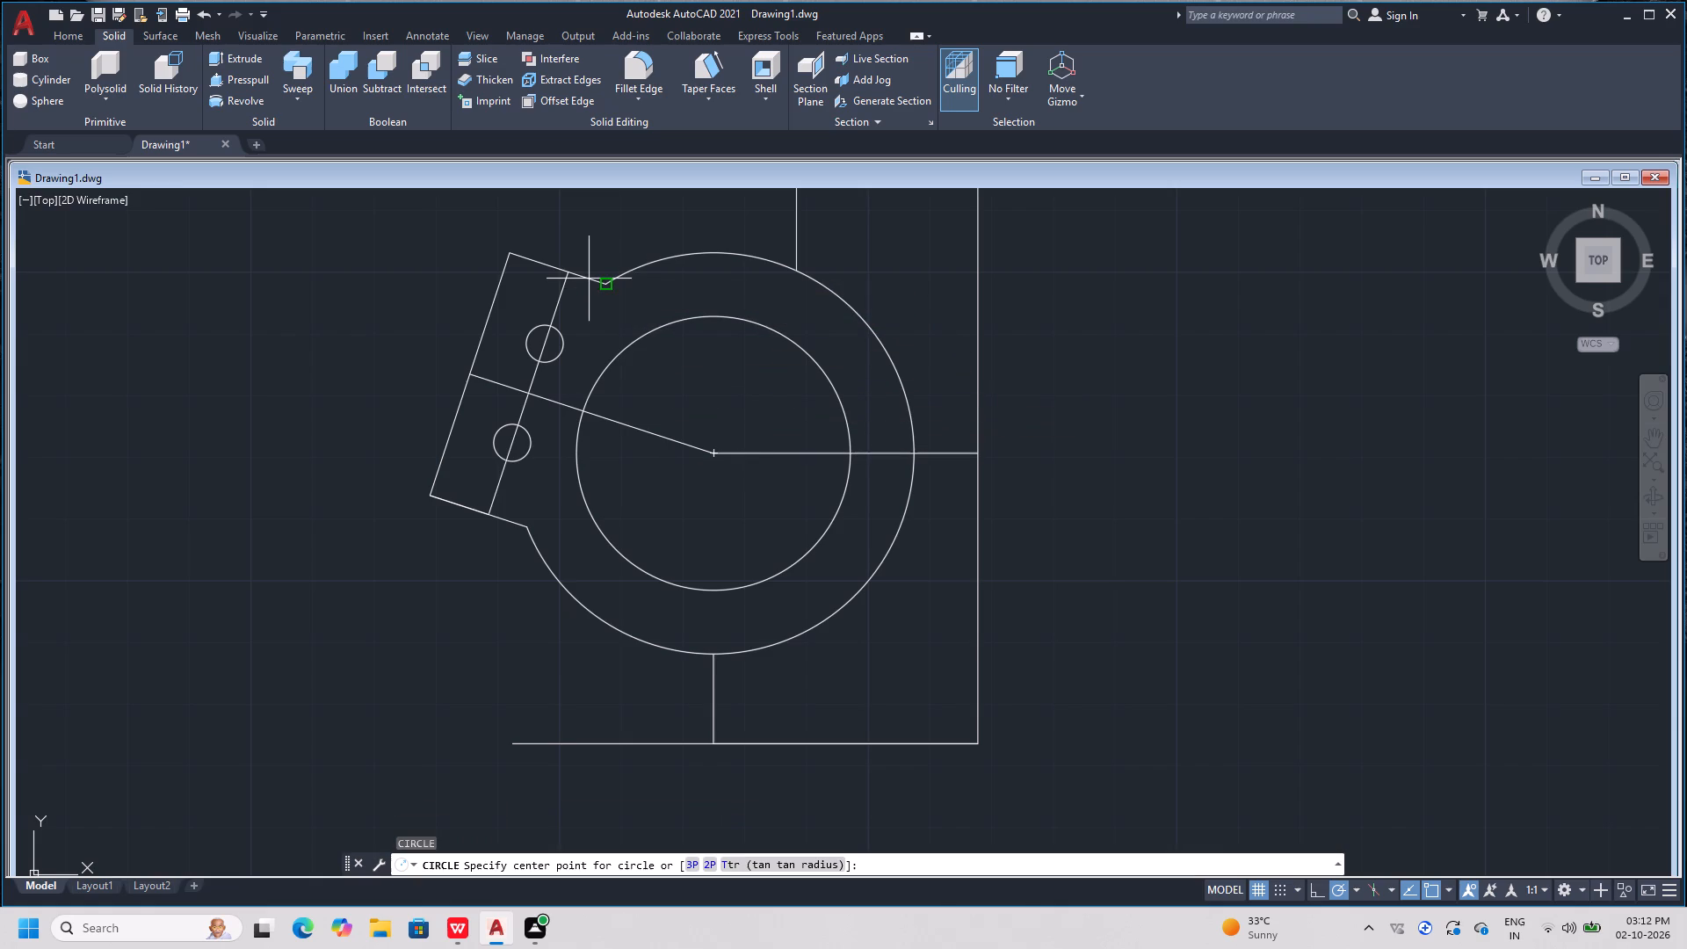
left_click(771, 866)
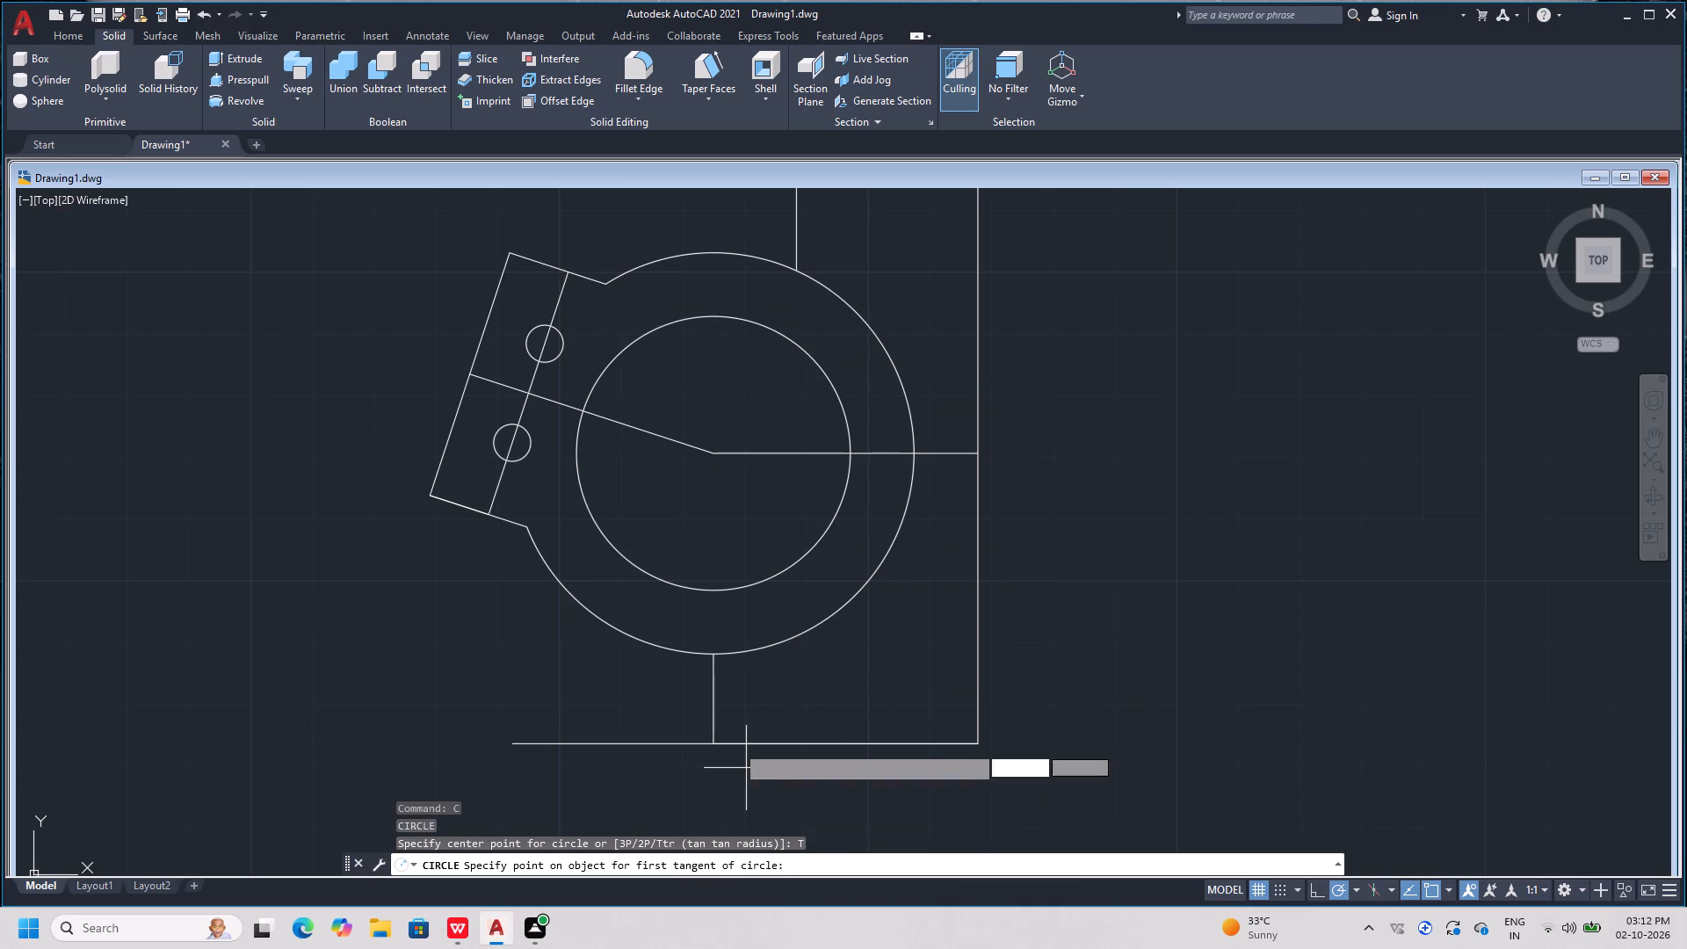
left_click(585, 284)
left_click(619, 266)
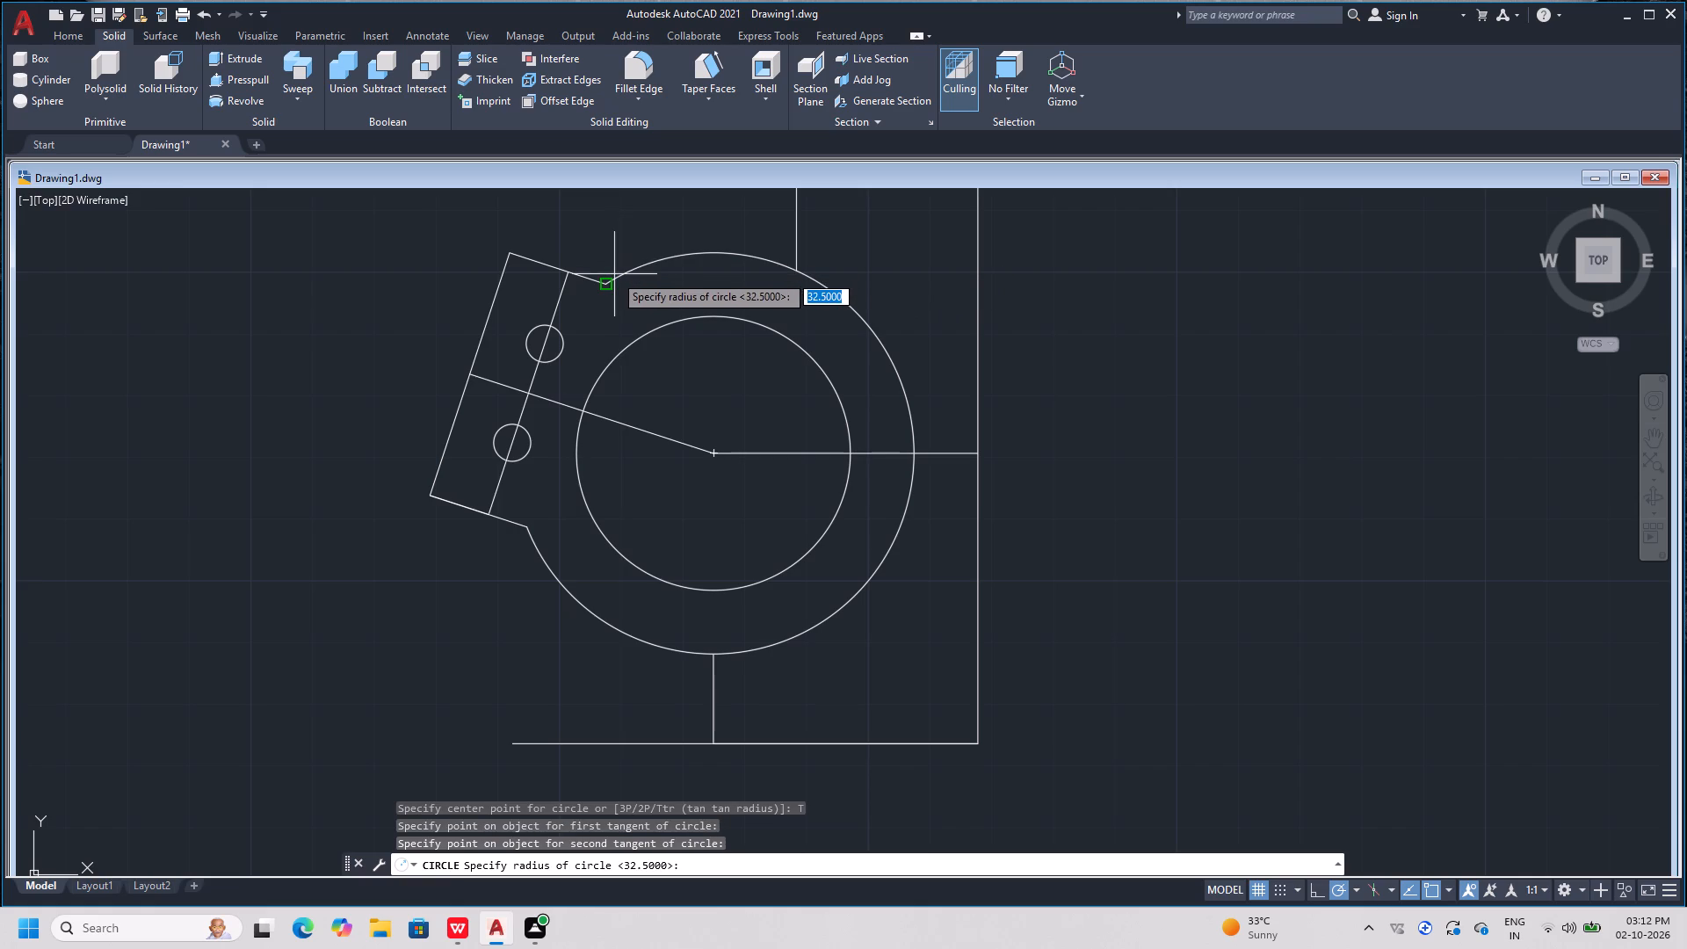
scroll(614, 274, "up", 4)
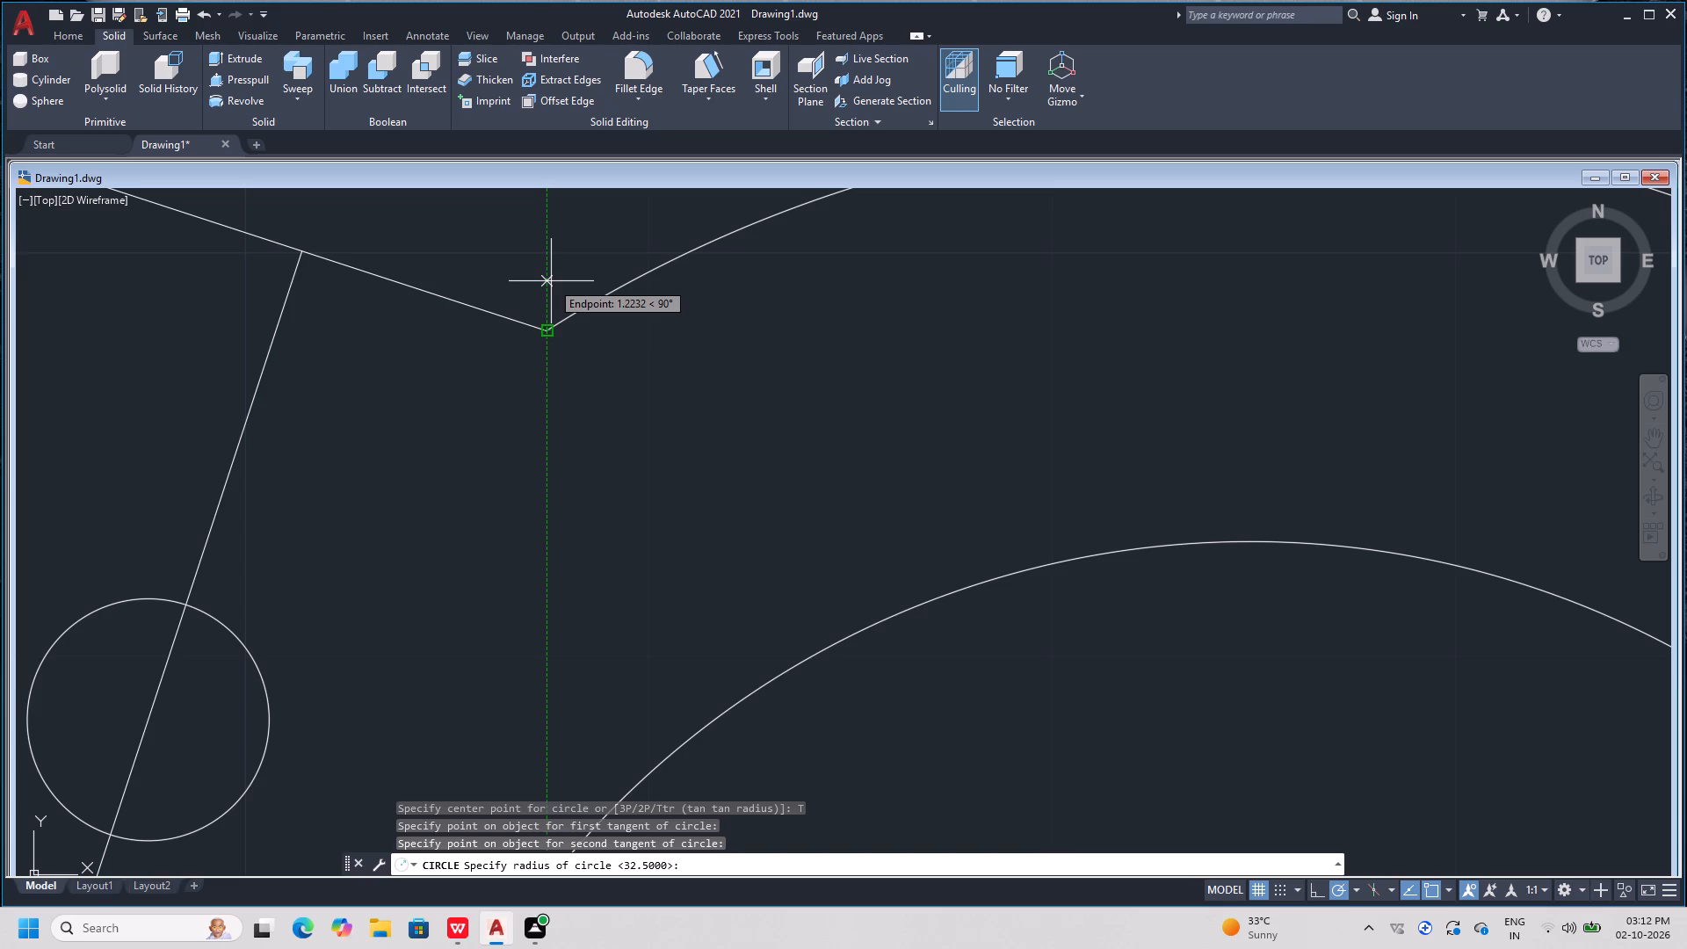
key("1")
key("0")
key("Return")
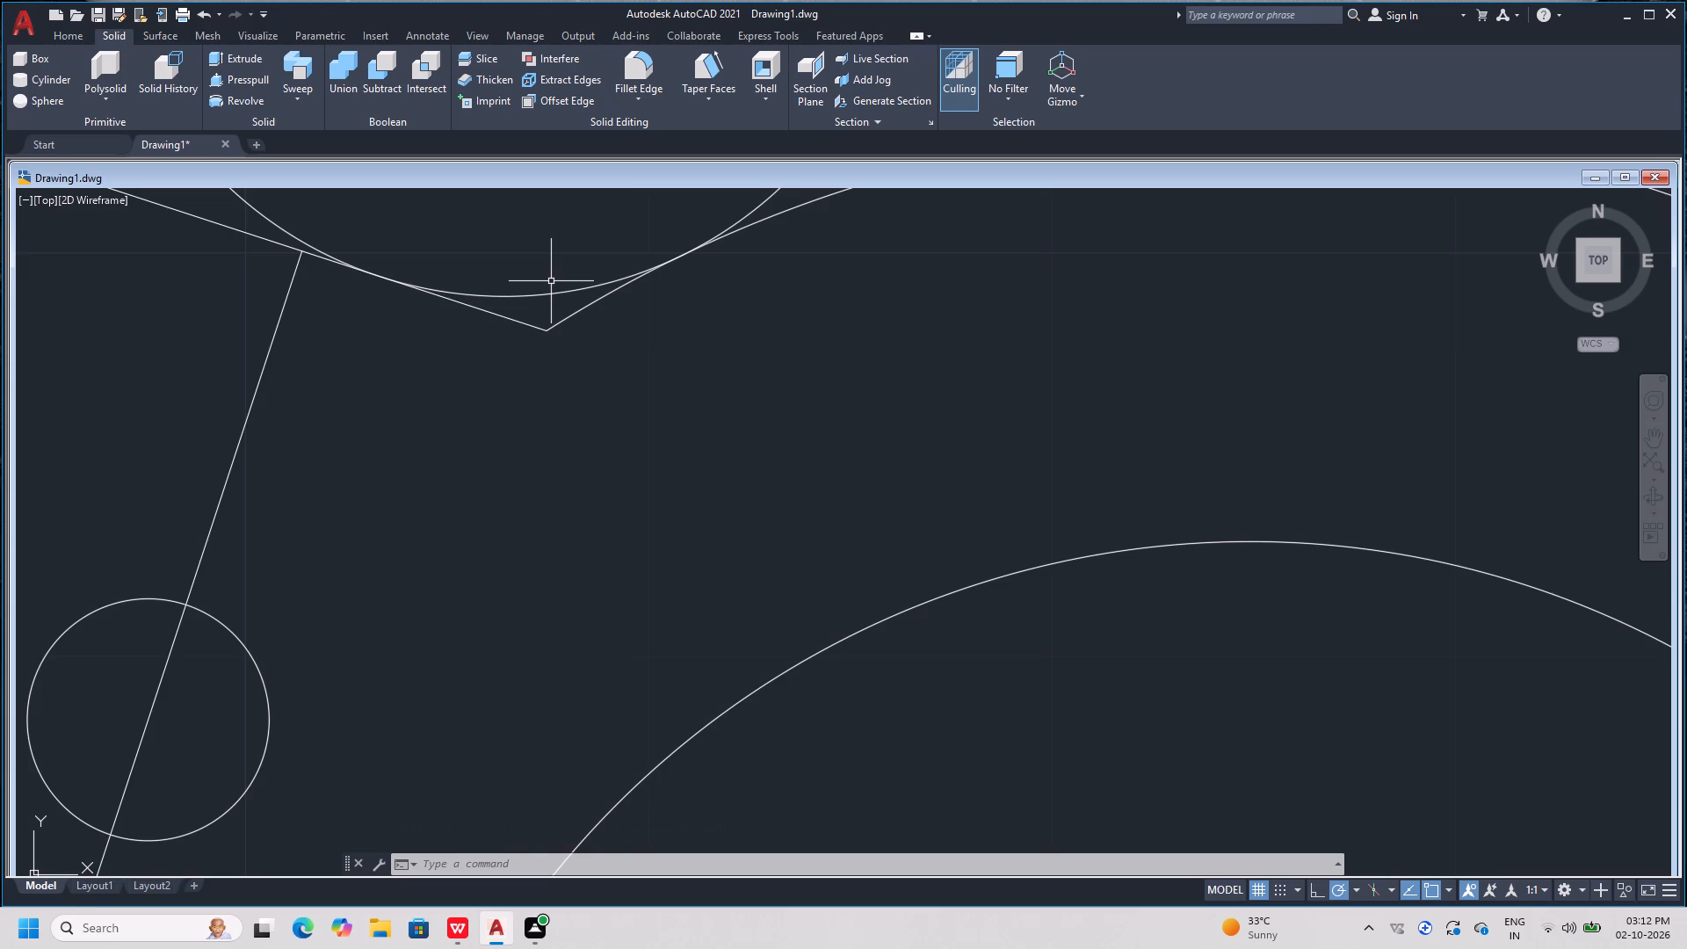
Draw a tangent-tangent-radius circle of radius 10 touching the strip's lower short edge and the outer arc.
scroll(621, 546, "down", 2)
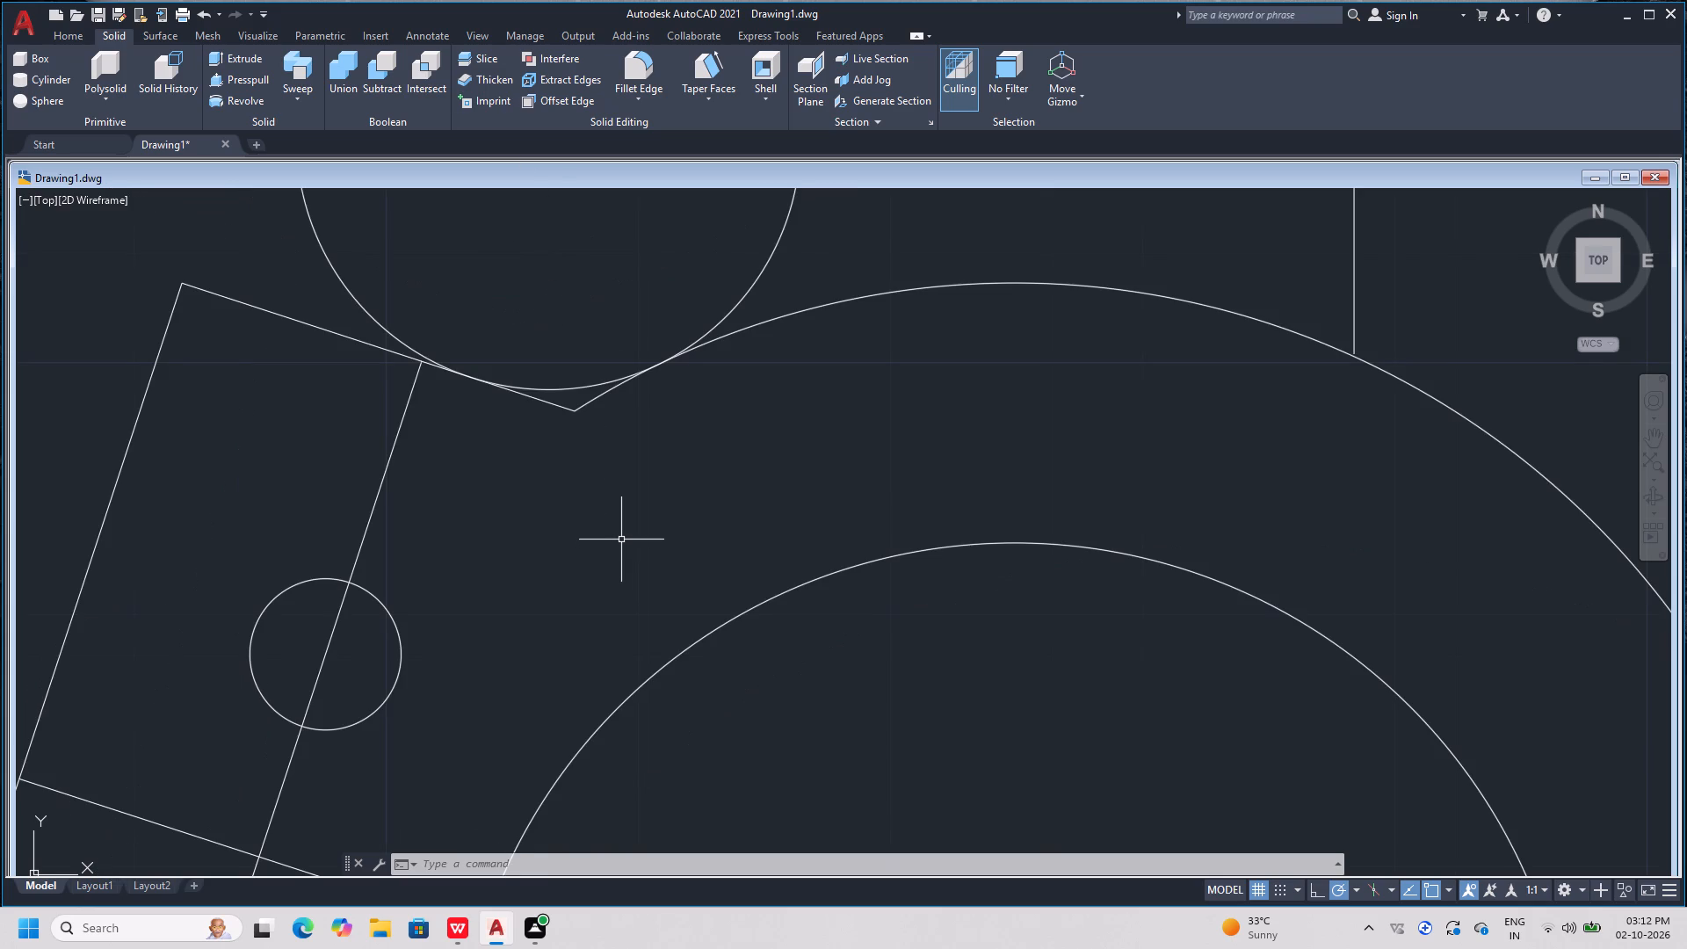
scroll(621, 540, "down", 1)
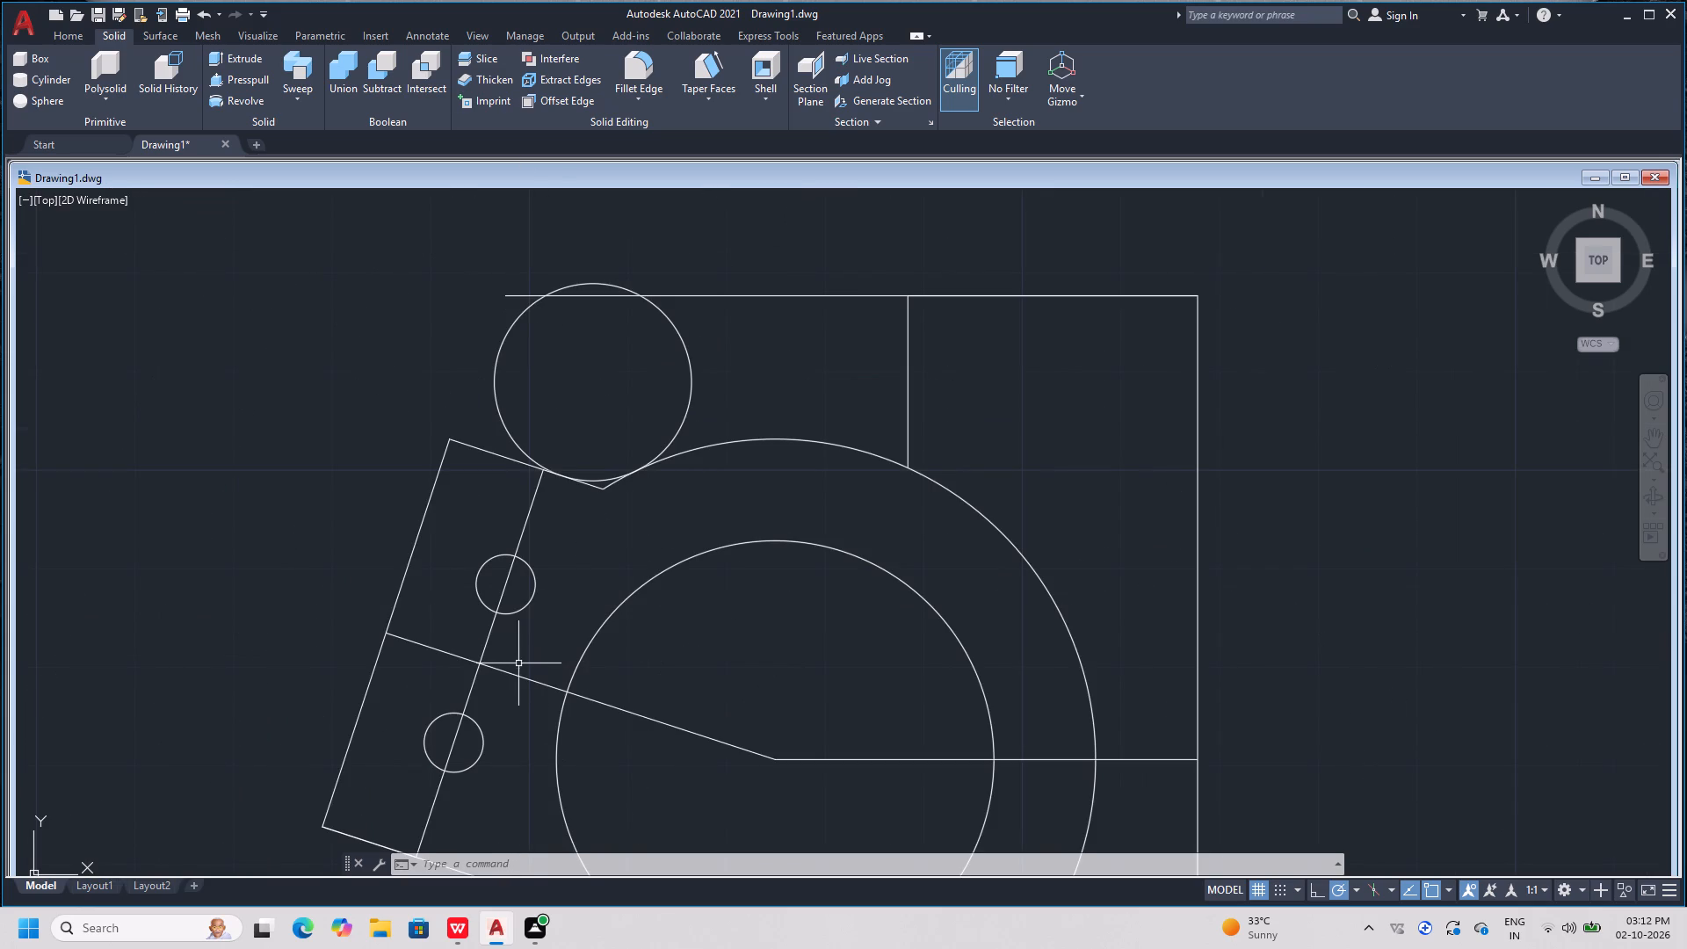
scroll(540, 636, "down", 1)
scroll(472, 815, "up", 2)
key("space")
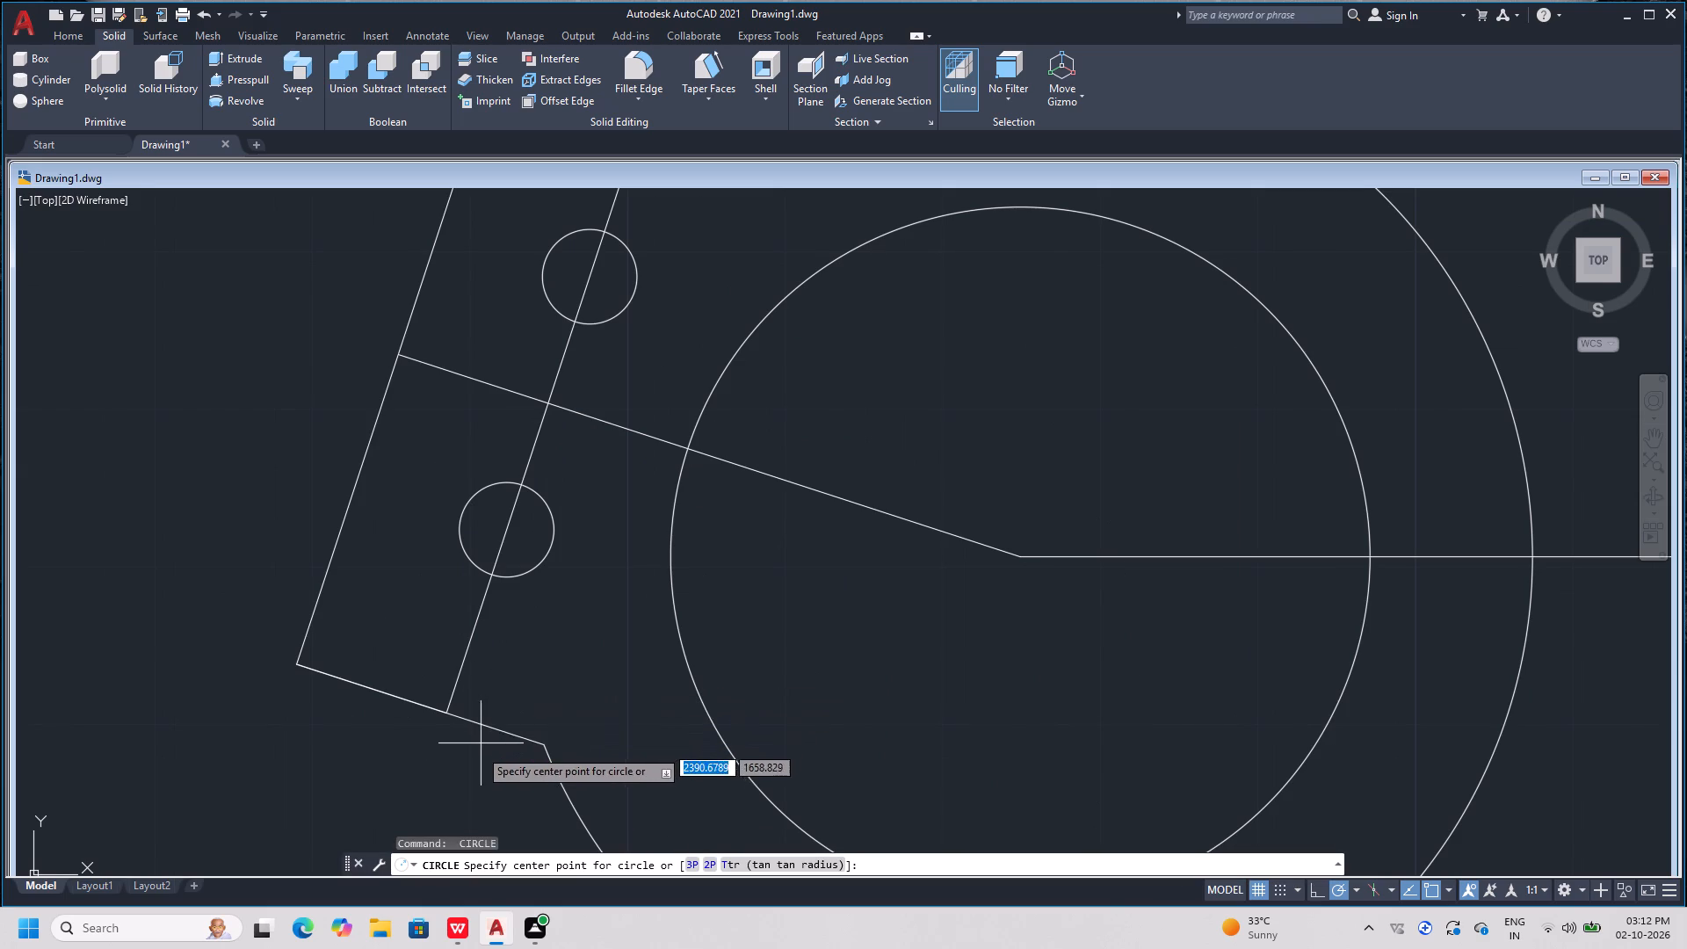
left_click(767, 866)
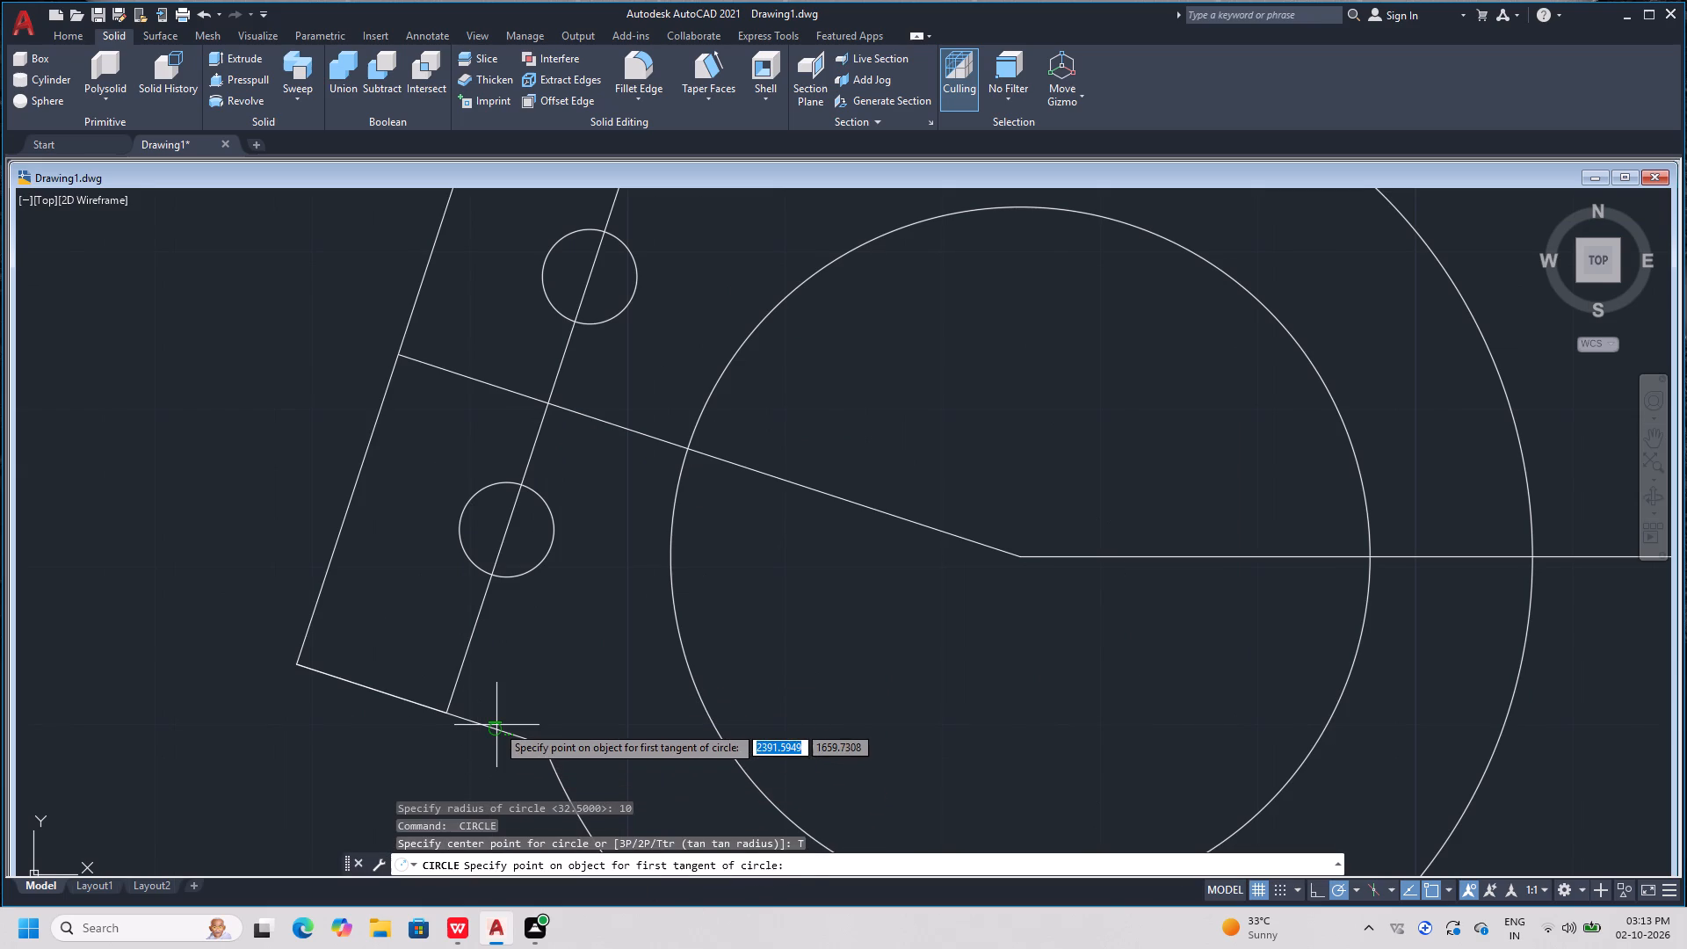
left_click(496, 725)
left_click(563, 786)
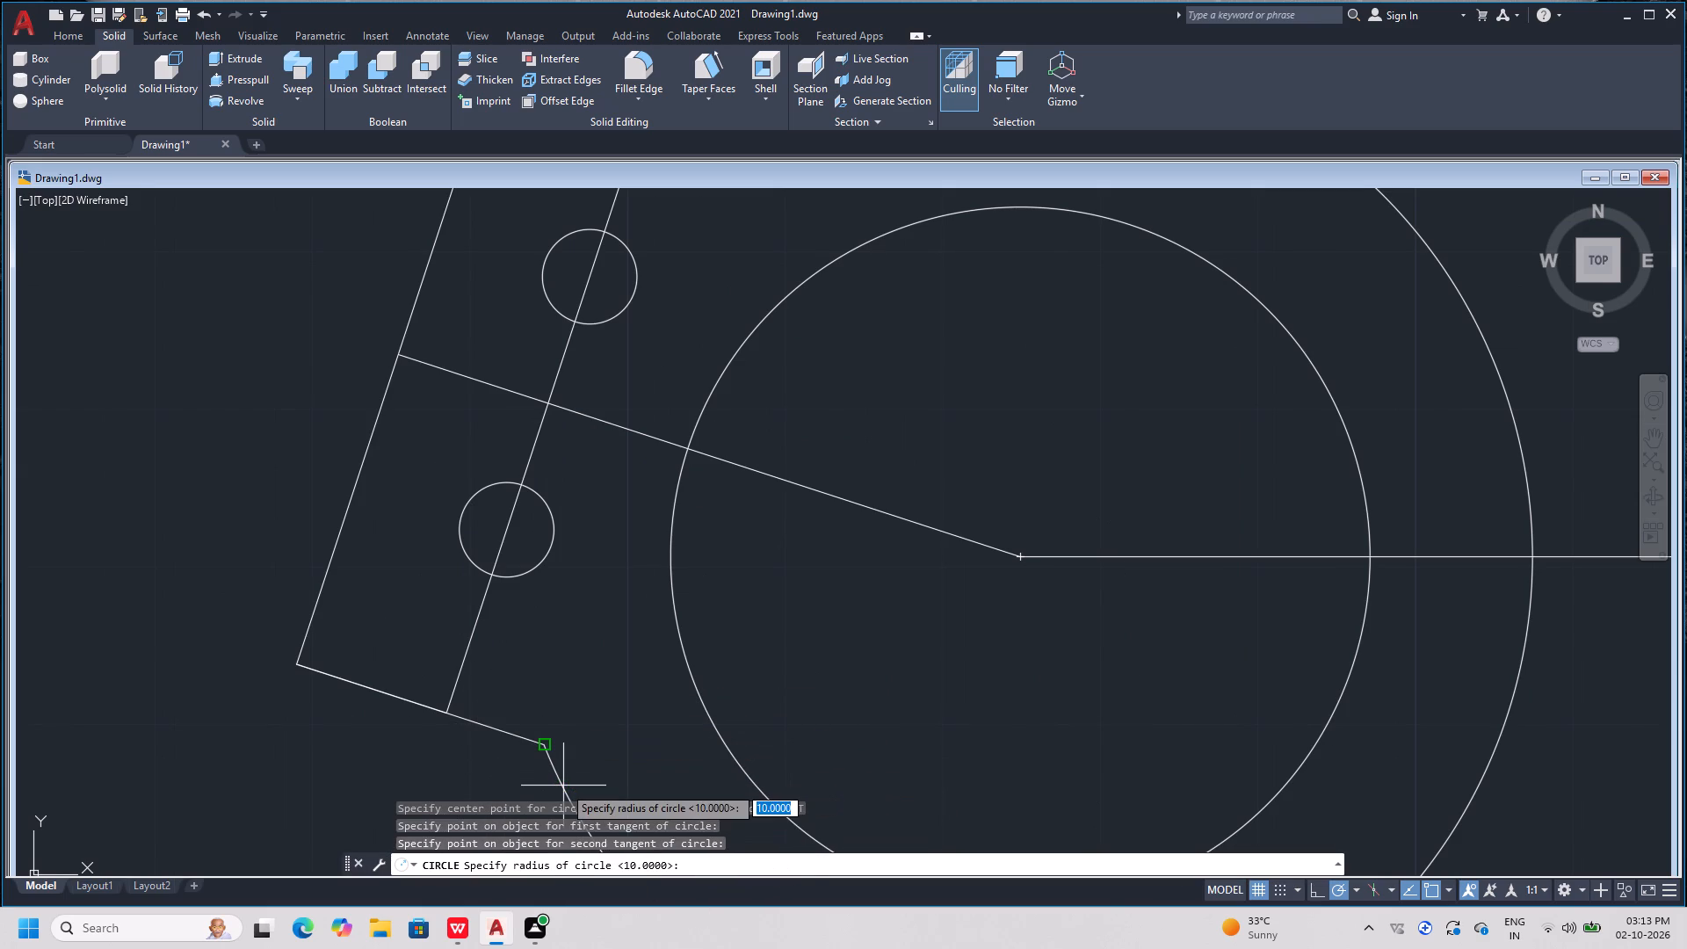
type("10")
key("Return")
key("space")
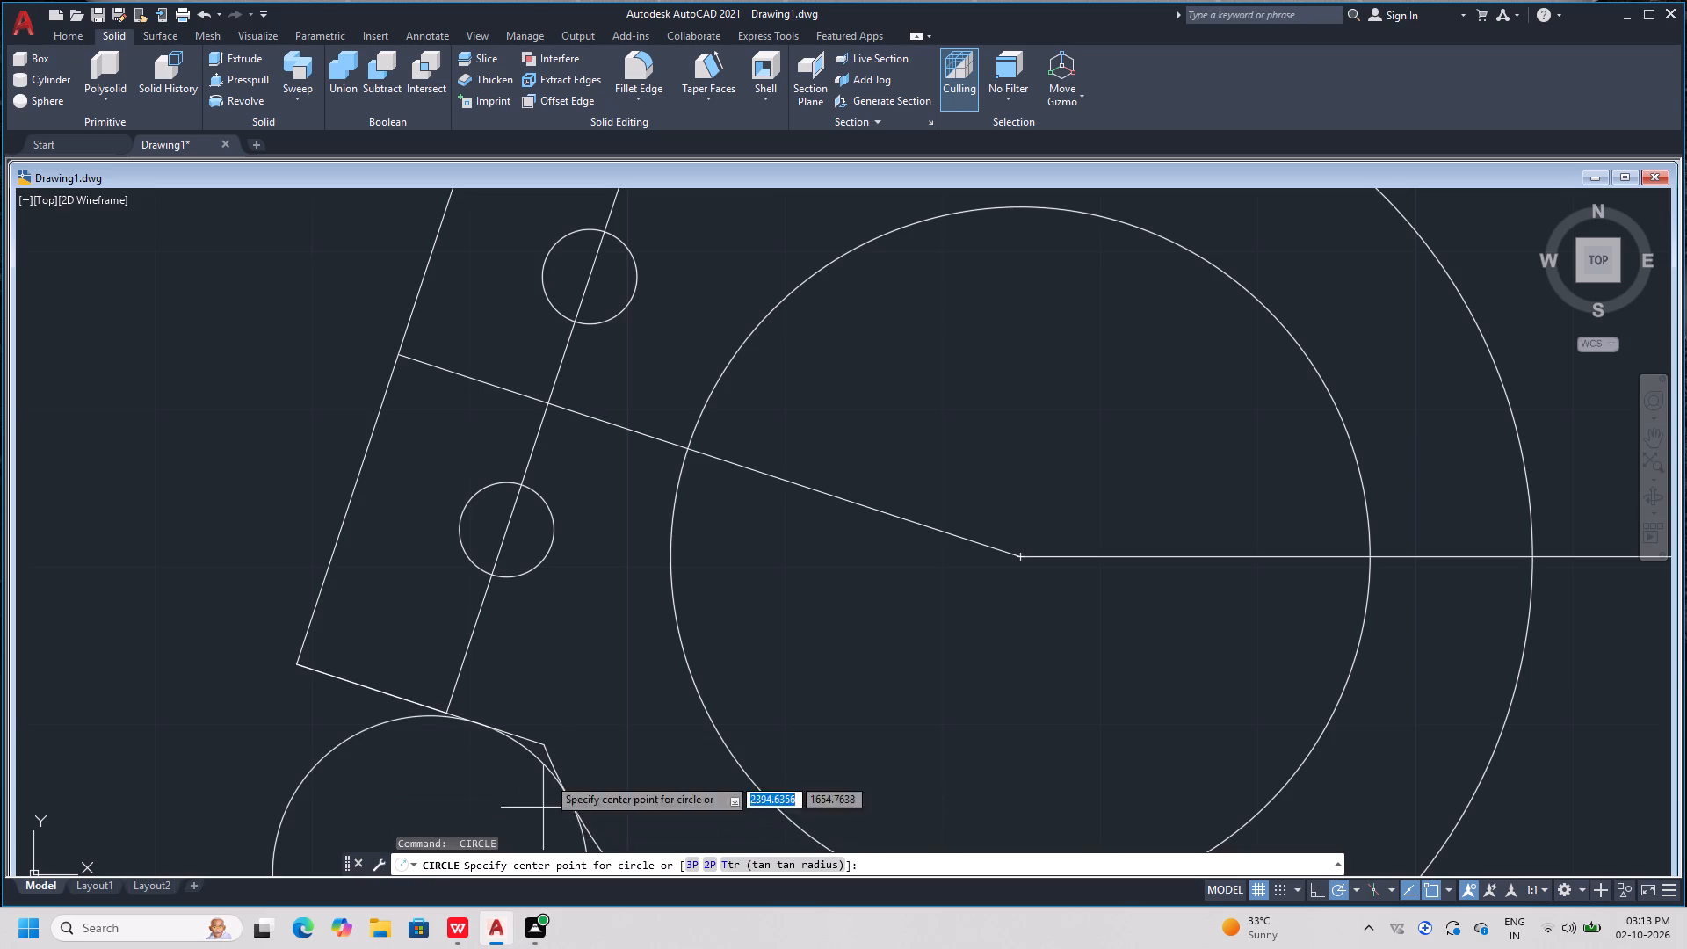
scroll(559, 728, "down", 2)
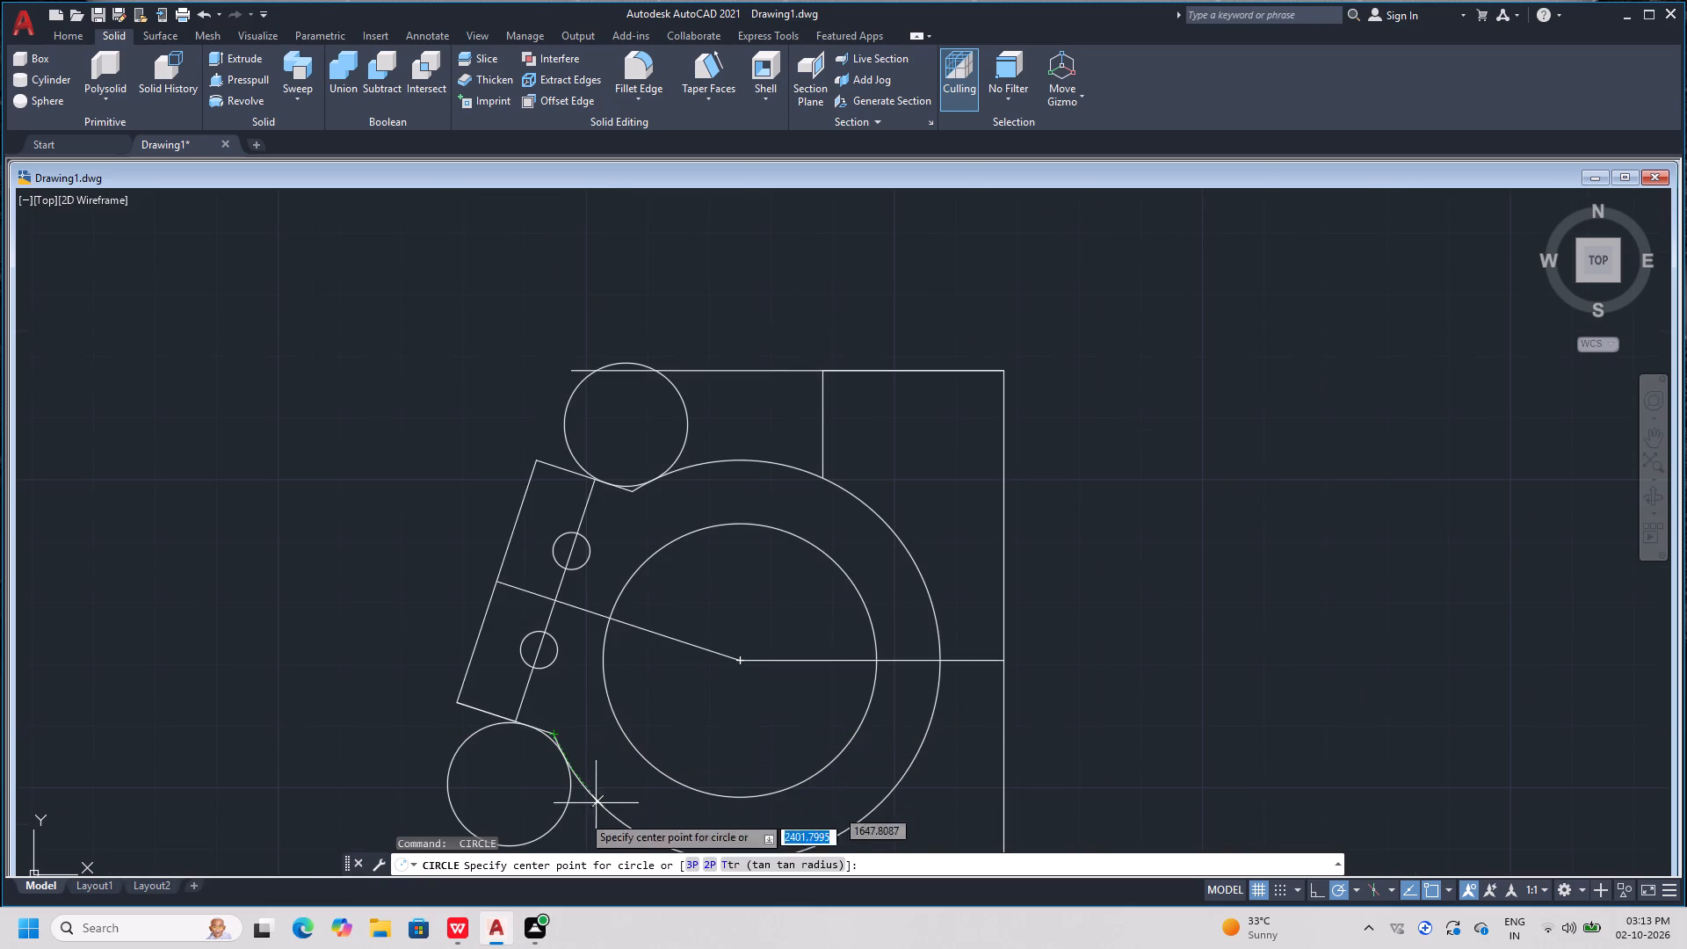
key("Escape")
key("Escape")
Trim the lower tangent circle and the corner beyond its tangent points to leave a concave blend into the outer arc.
type("tr")
key("space")
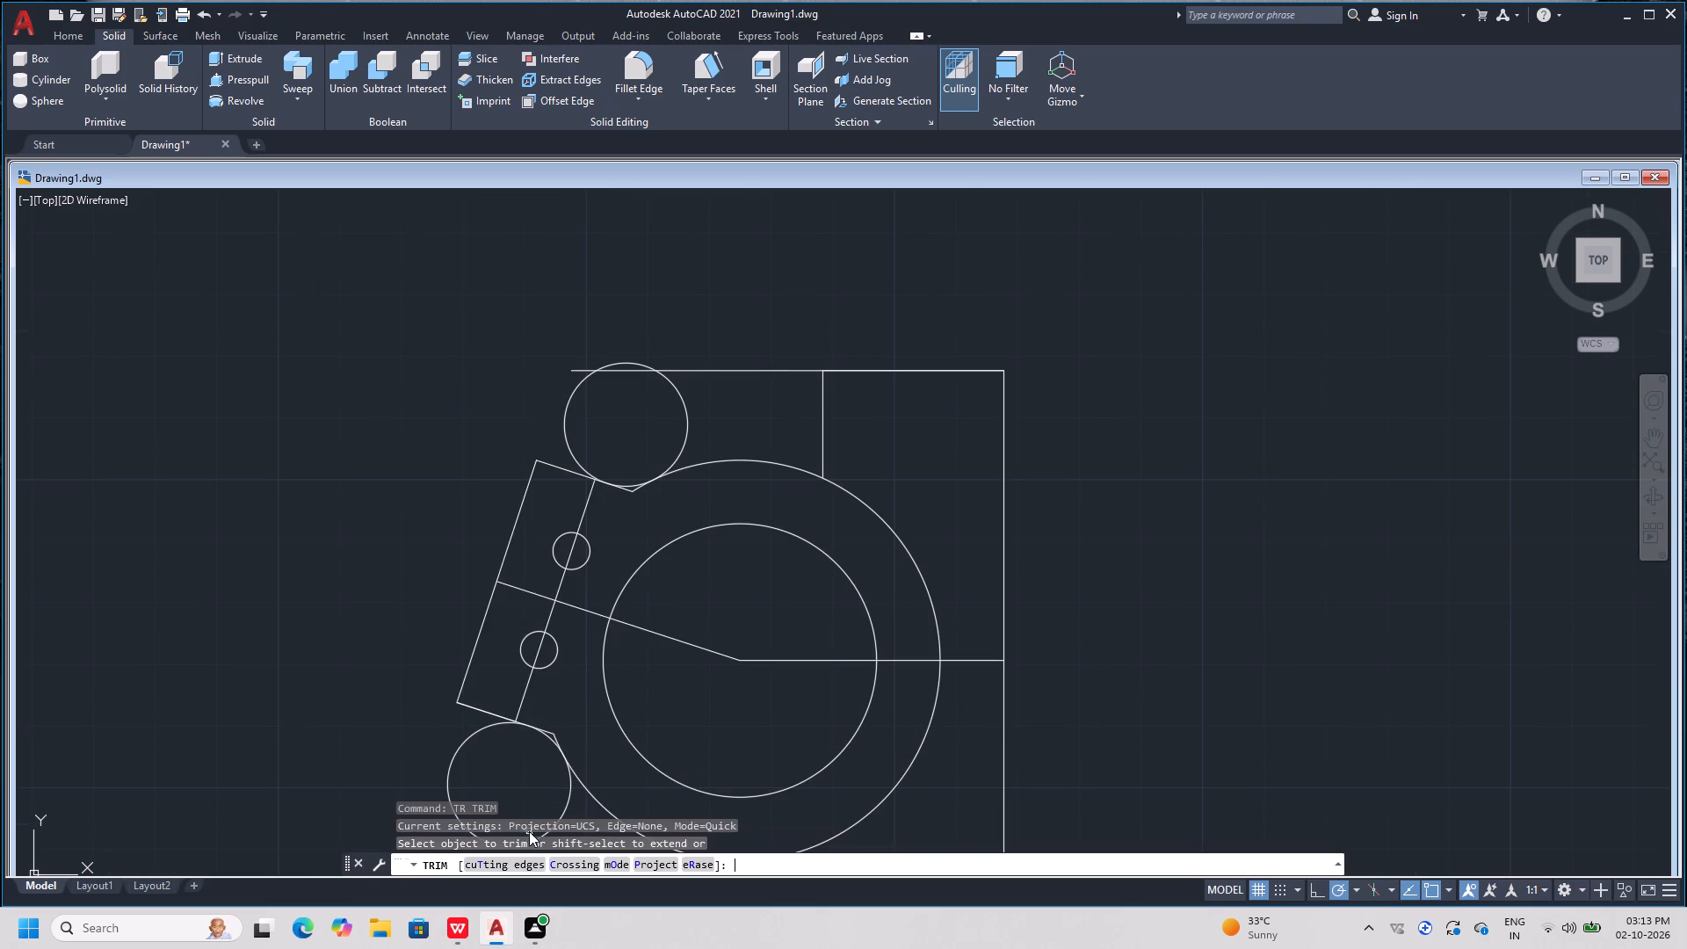
scroll(567, 769, "up", 2)
scroll(556, 689, "up", 3)
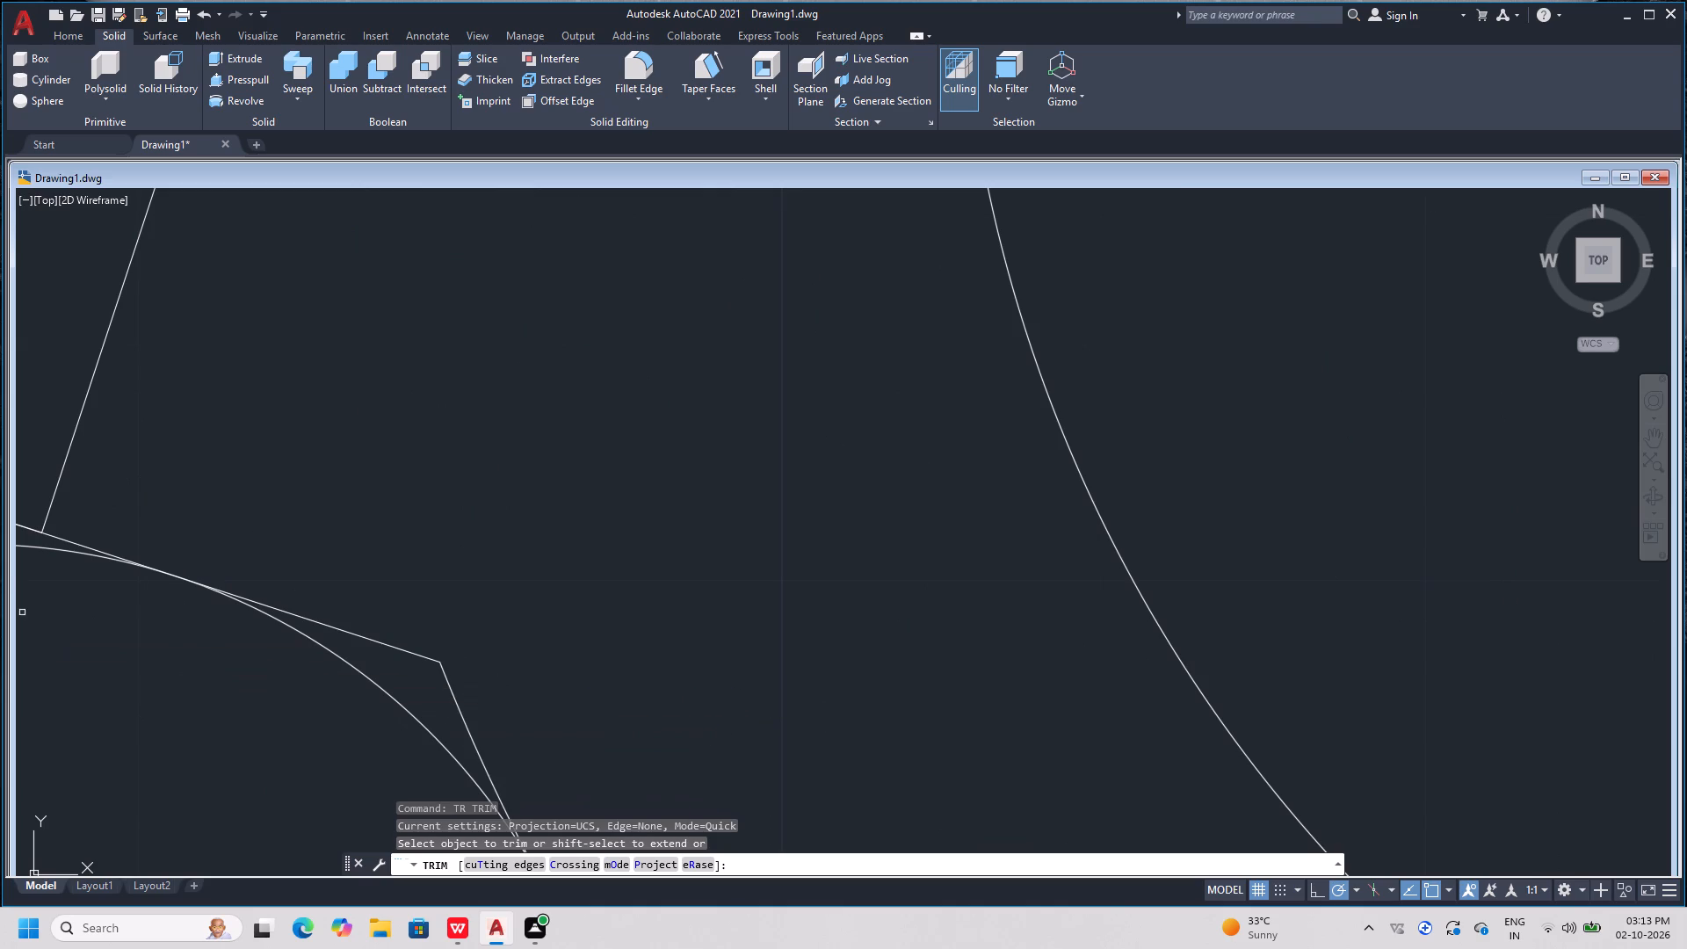
left_click(50, 547)
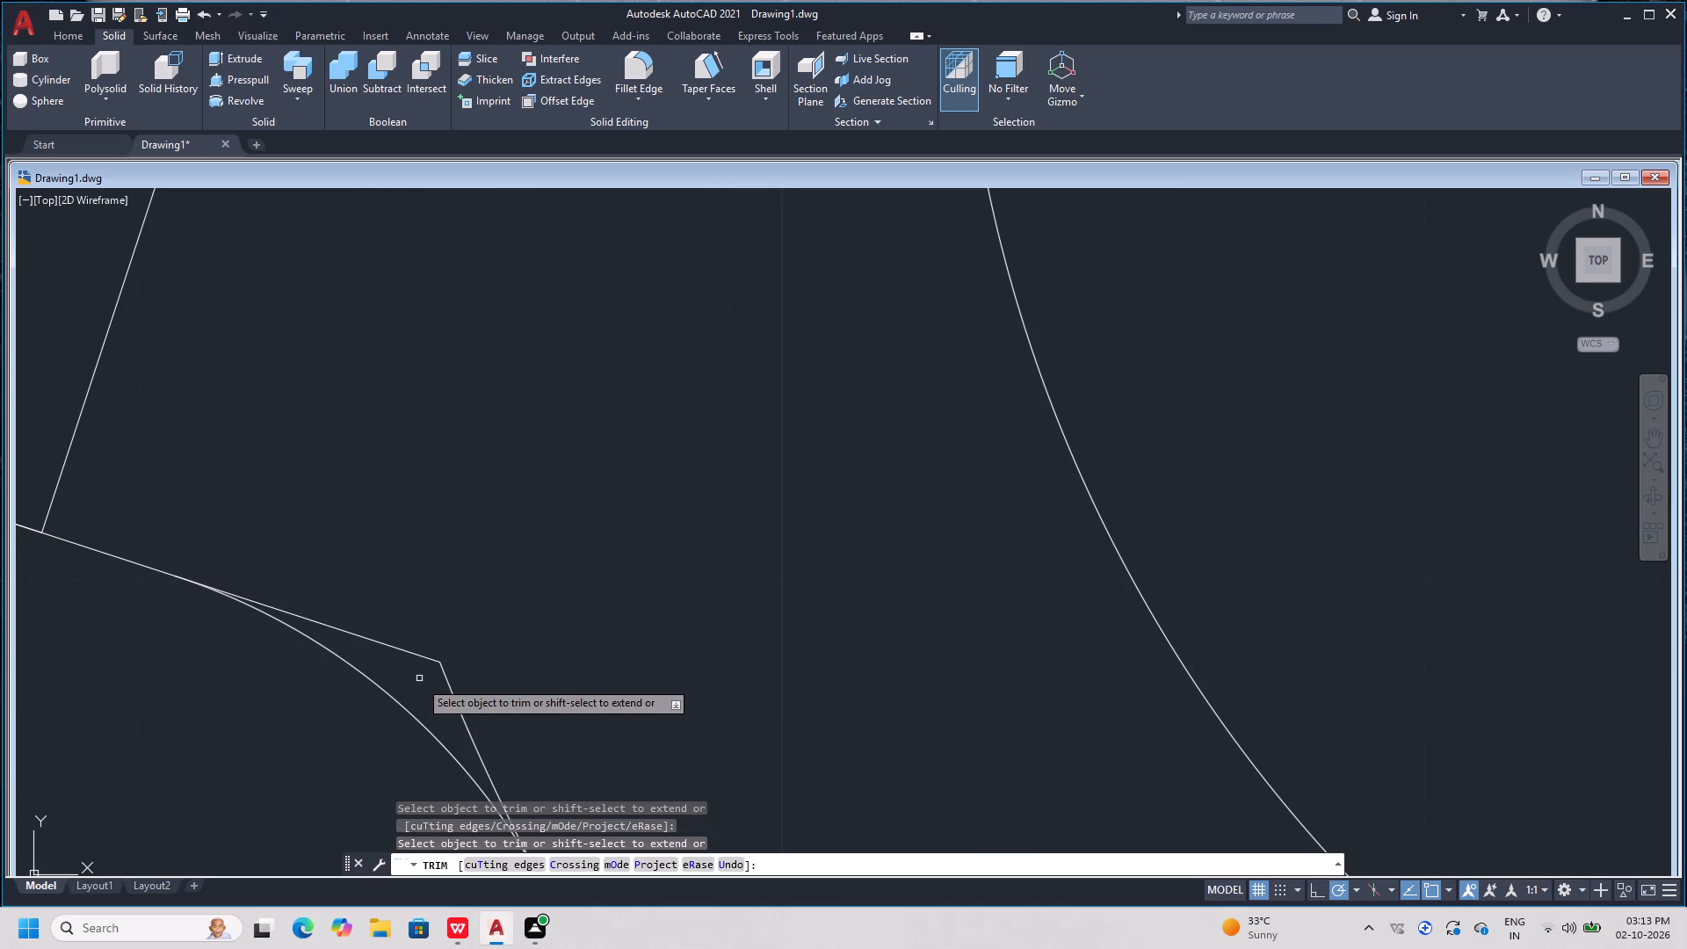
left_click(400, 652)
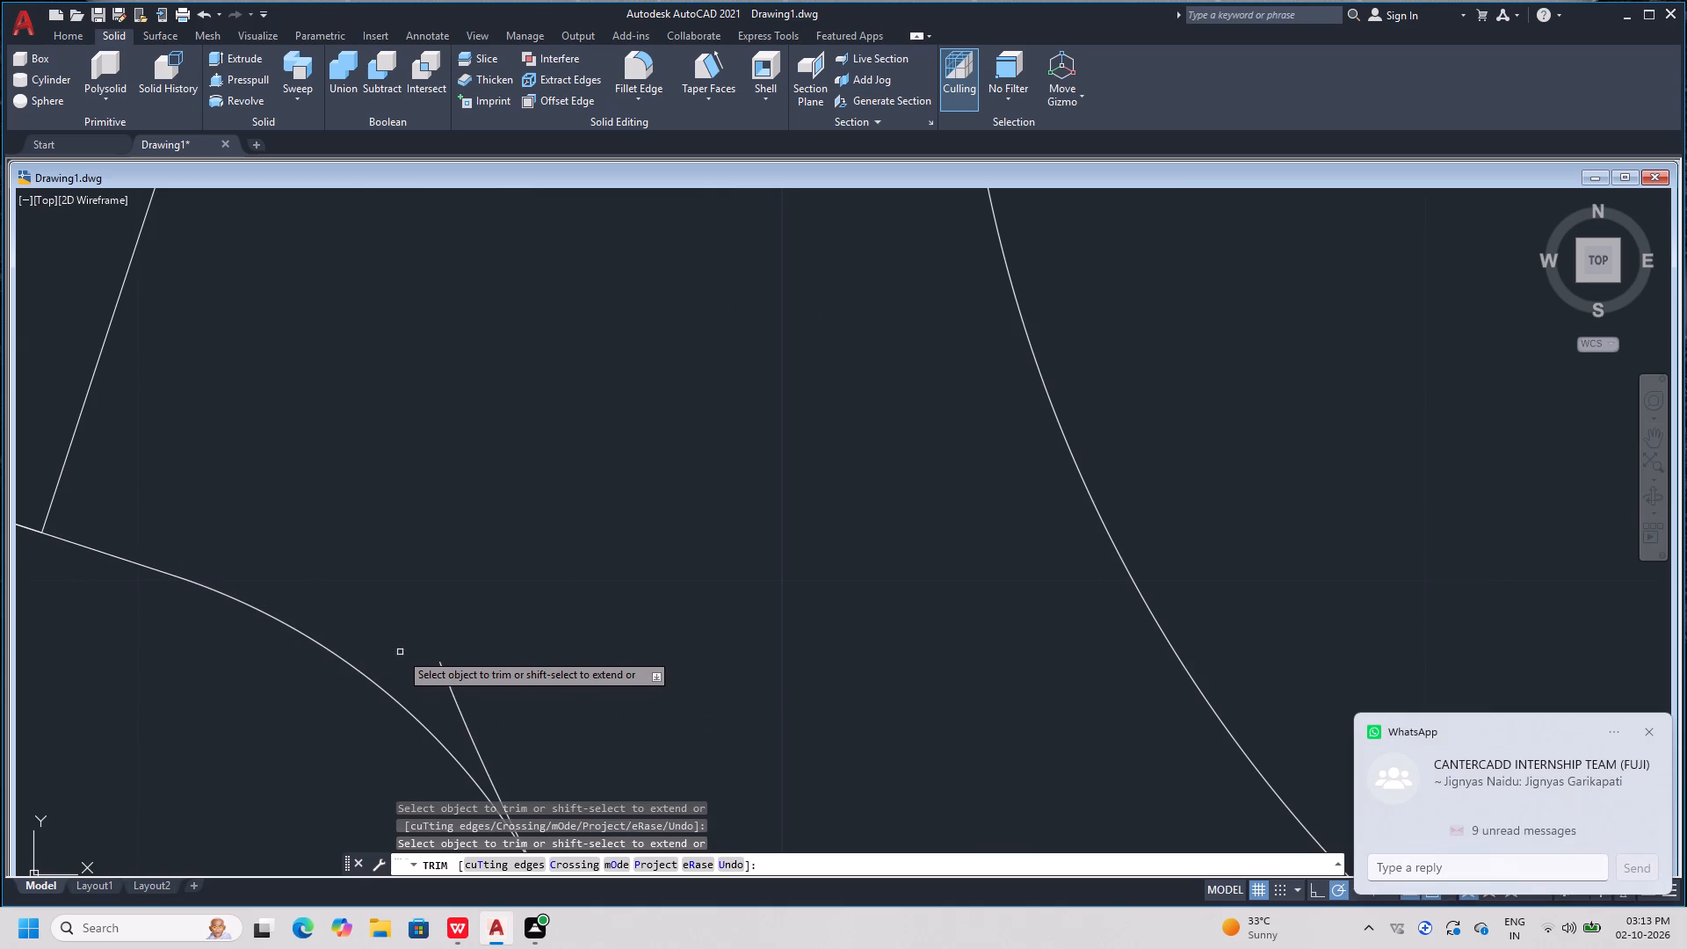
left_click(464, 728)
Trim the upper tangent circle and the corner beyond its tangent points to leave a concave blend into the outer arc.
scroll(459, 628, "down", 4)
scroll(504, 330, "down", 1)
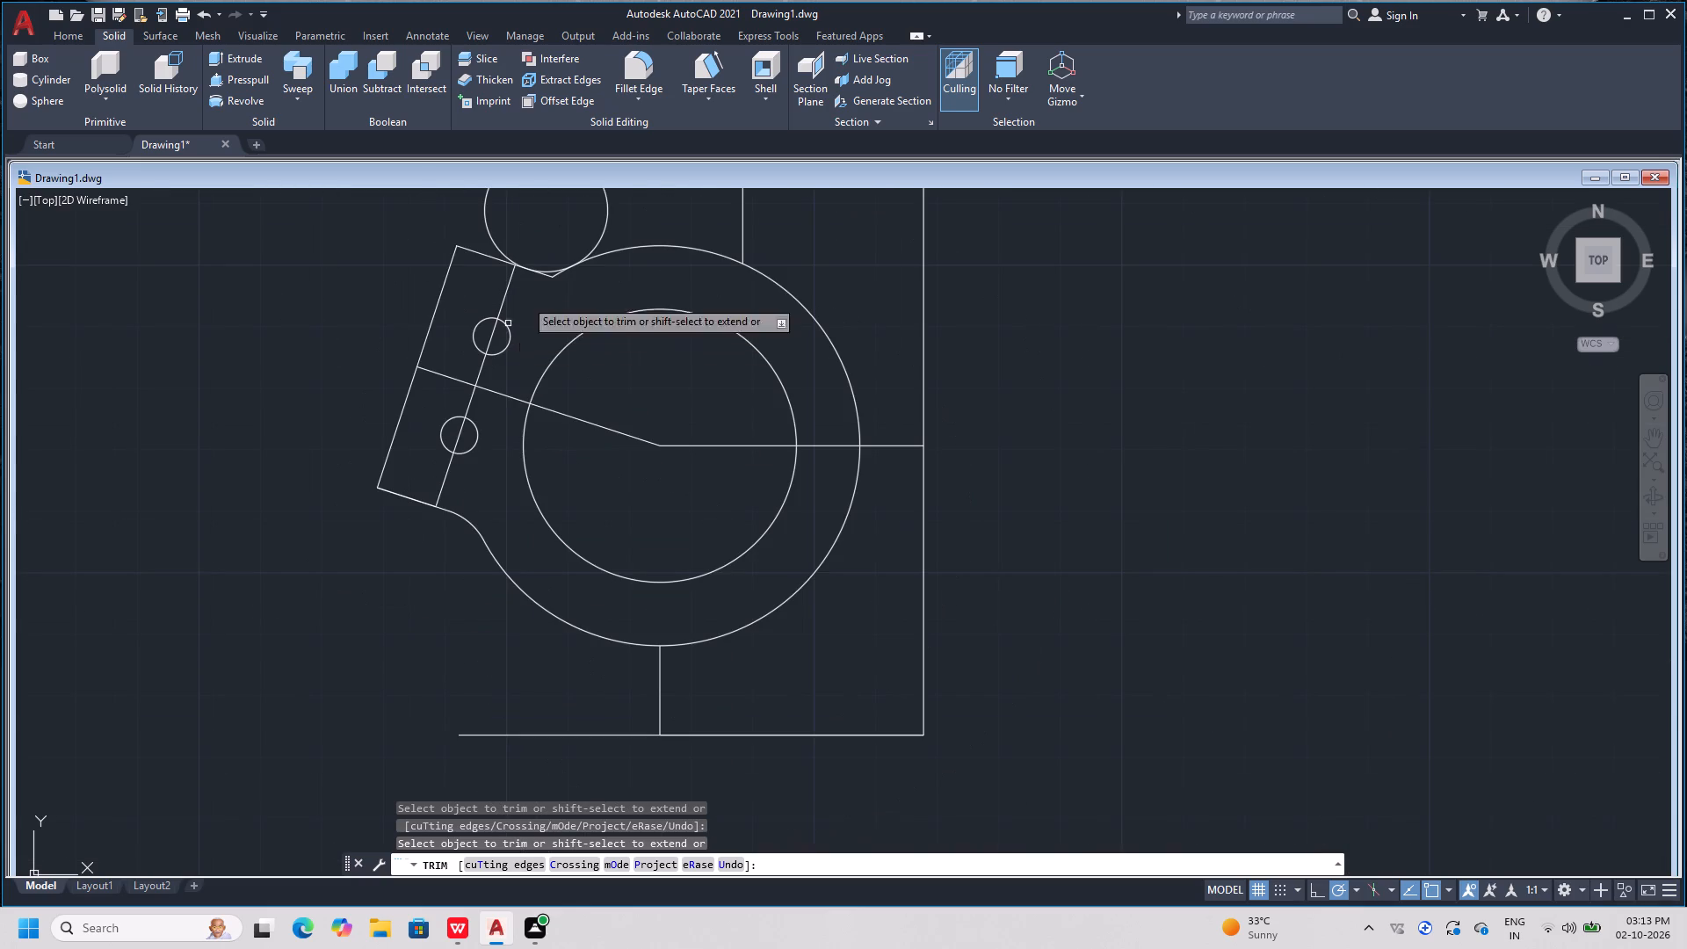
scroll(417, 458, "down", 1)
scroll(491, 344, "up", 3)
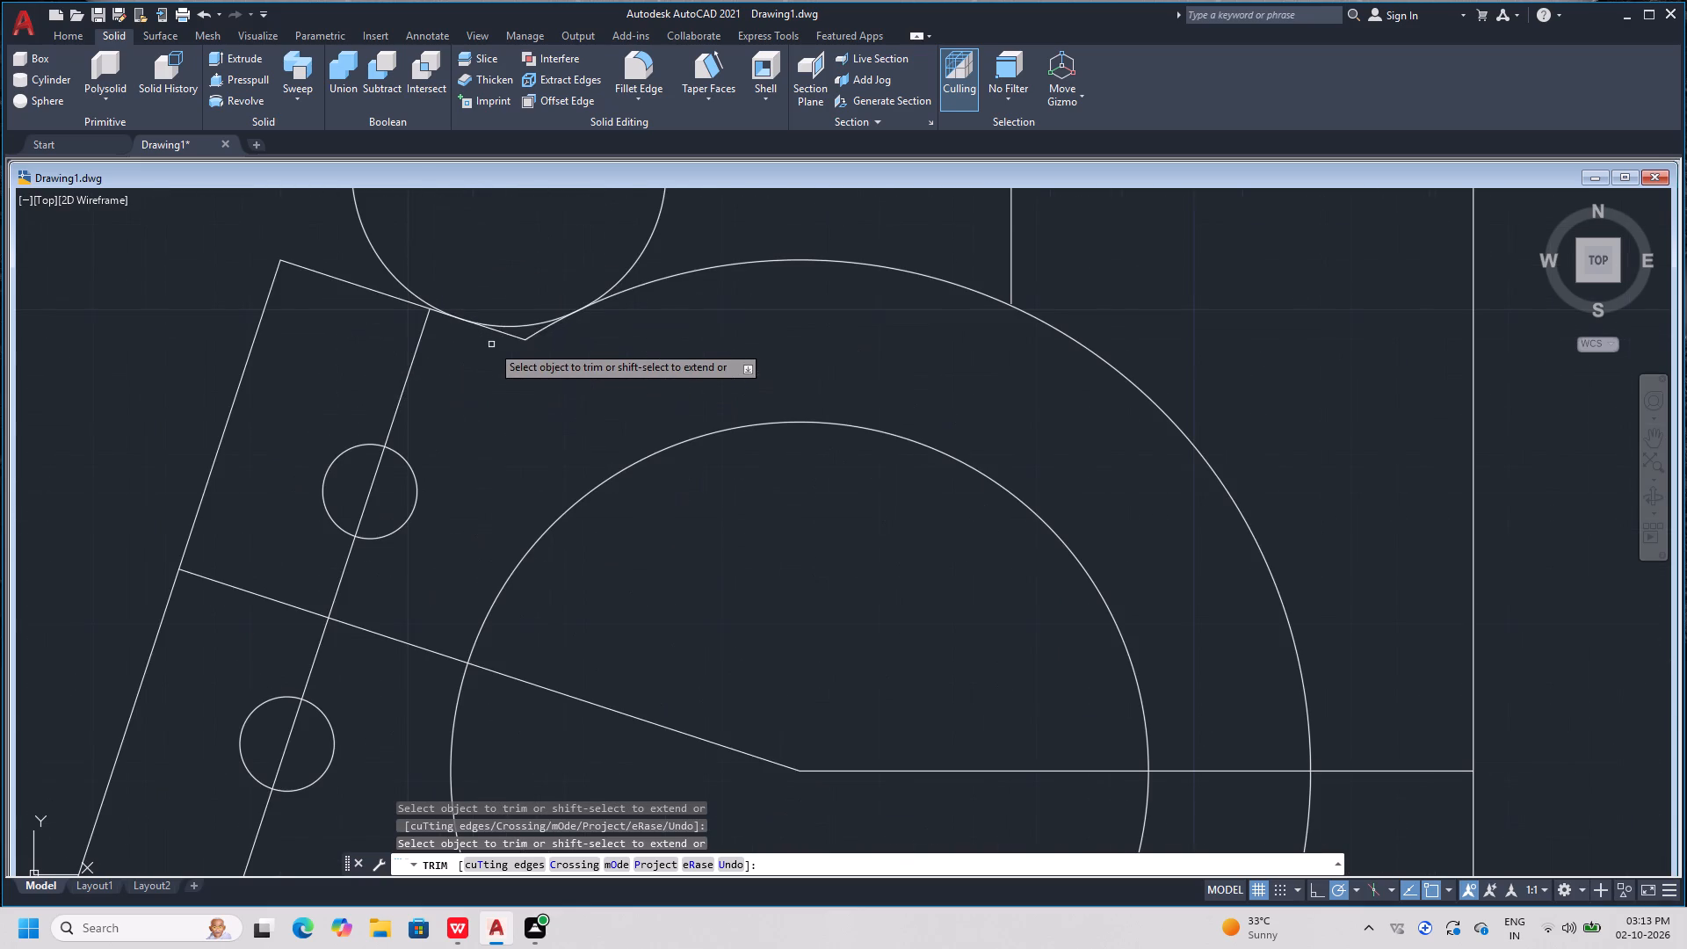
left_click(642, 247)
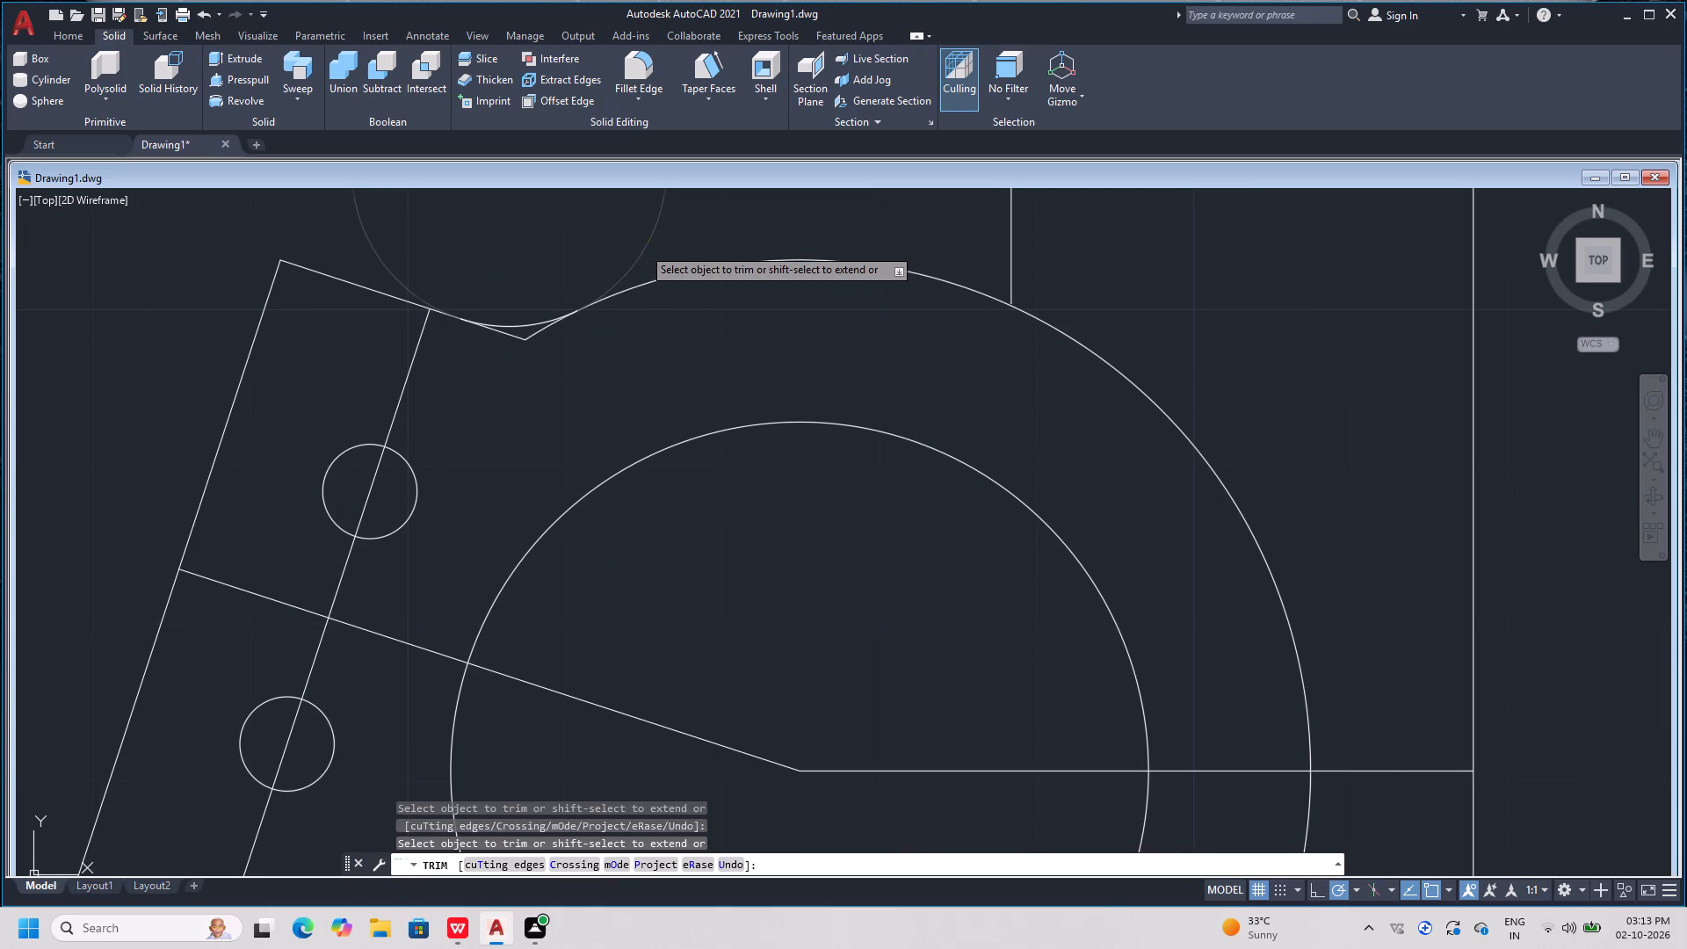
left_click(544, 332)
left_click(517, 339)
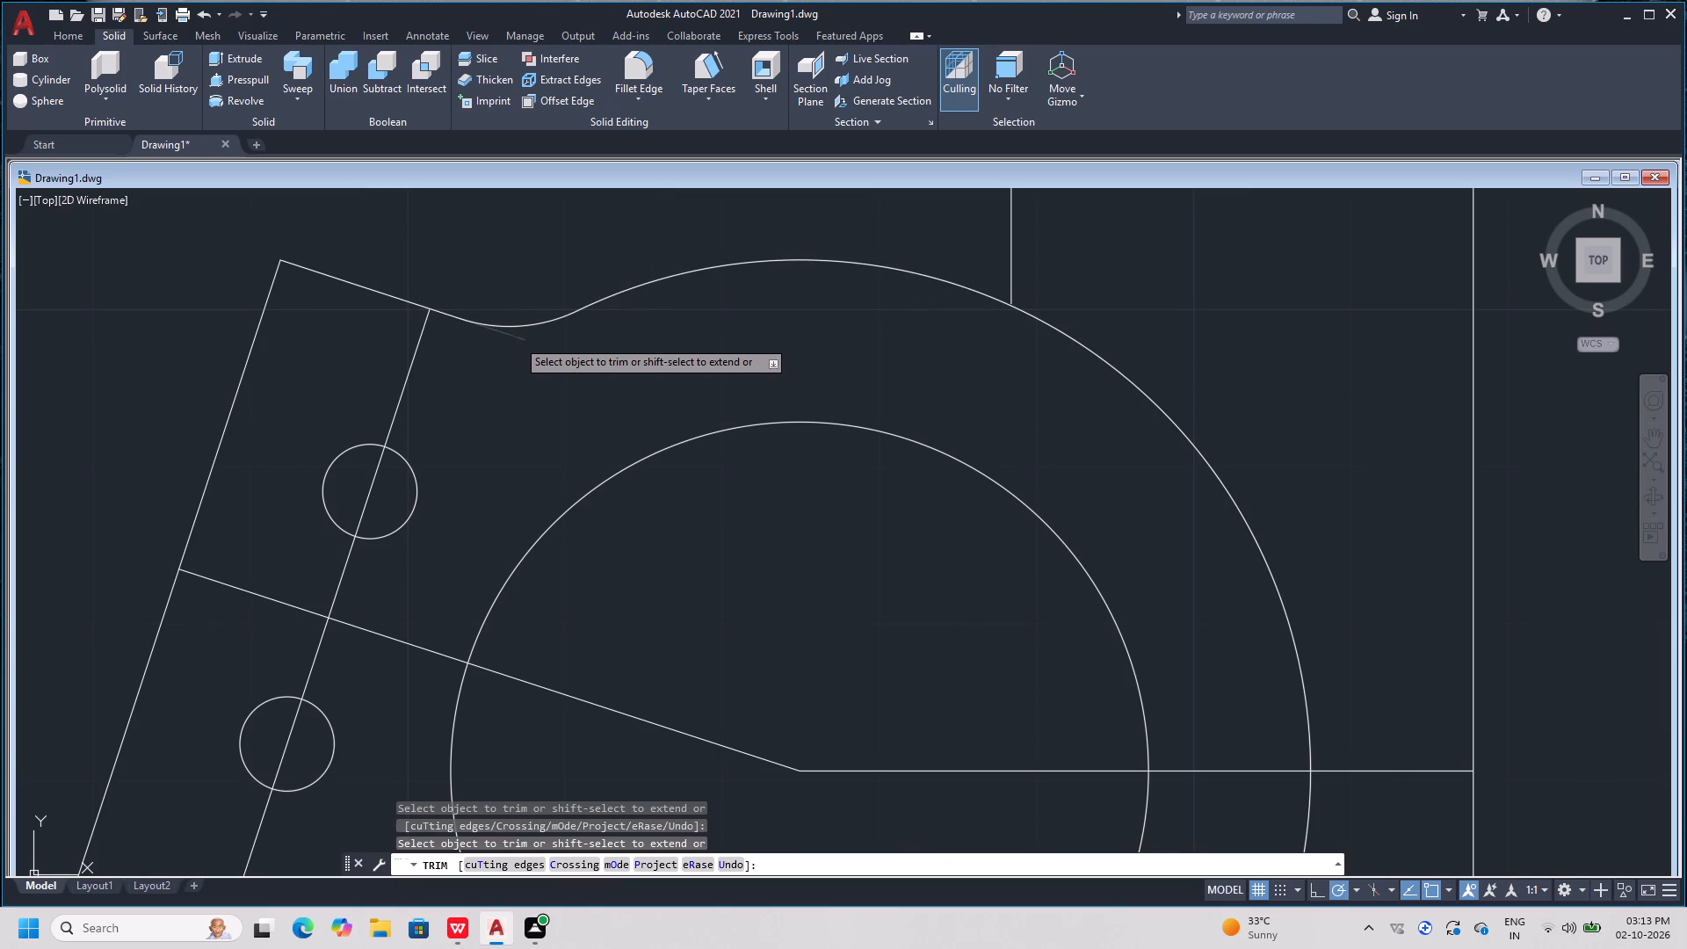
scroll(466, 409, "down", 2)
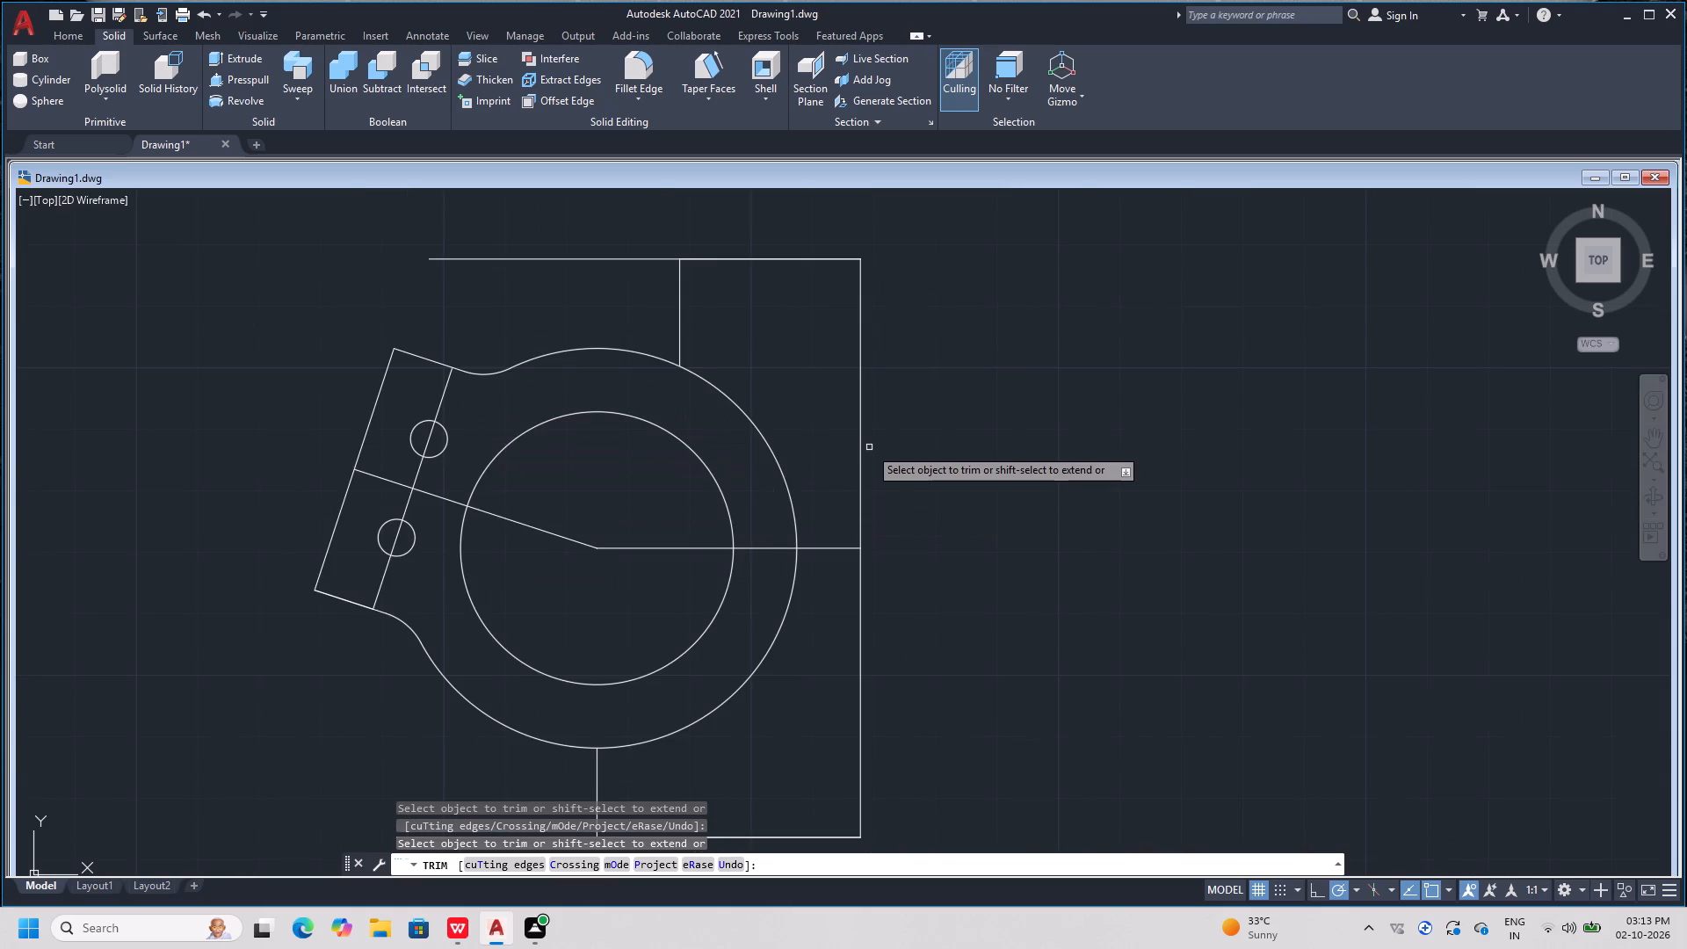
scroll(869, 447, "down", 1)
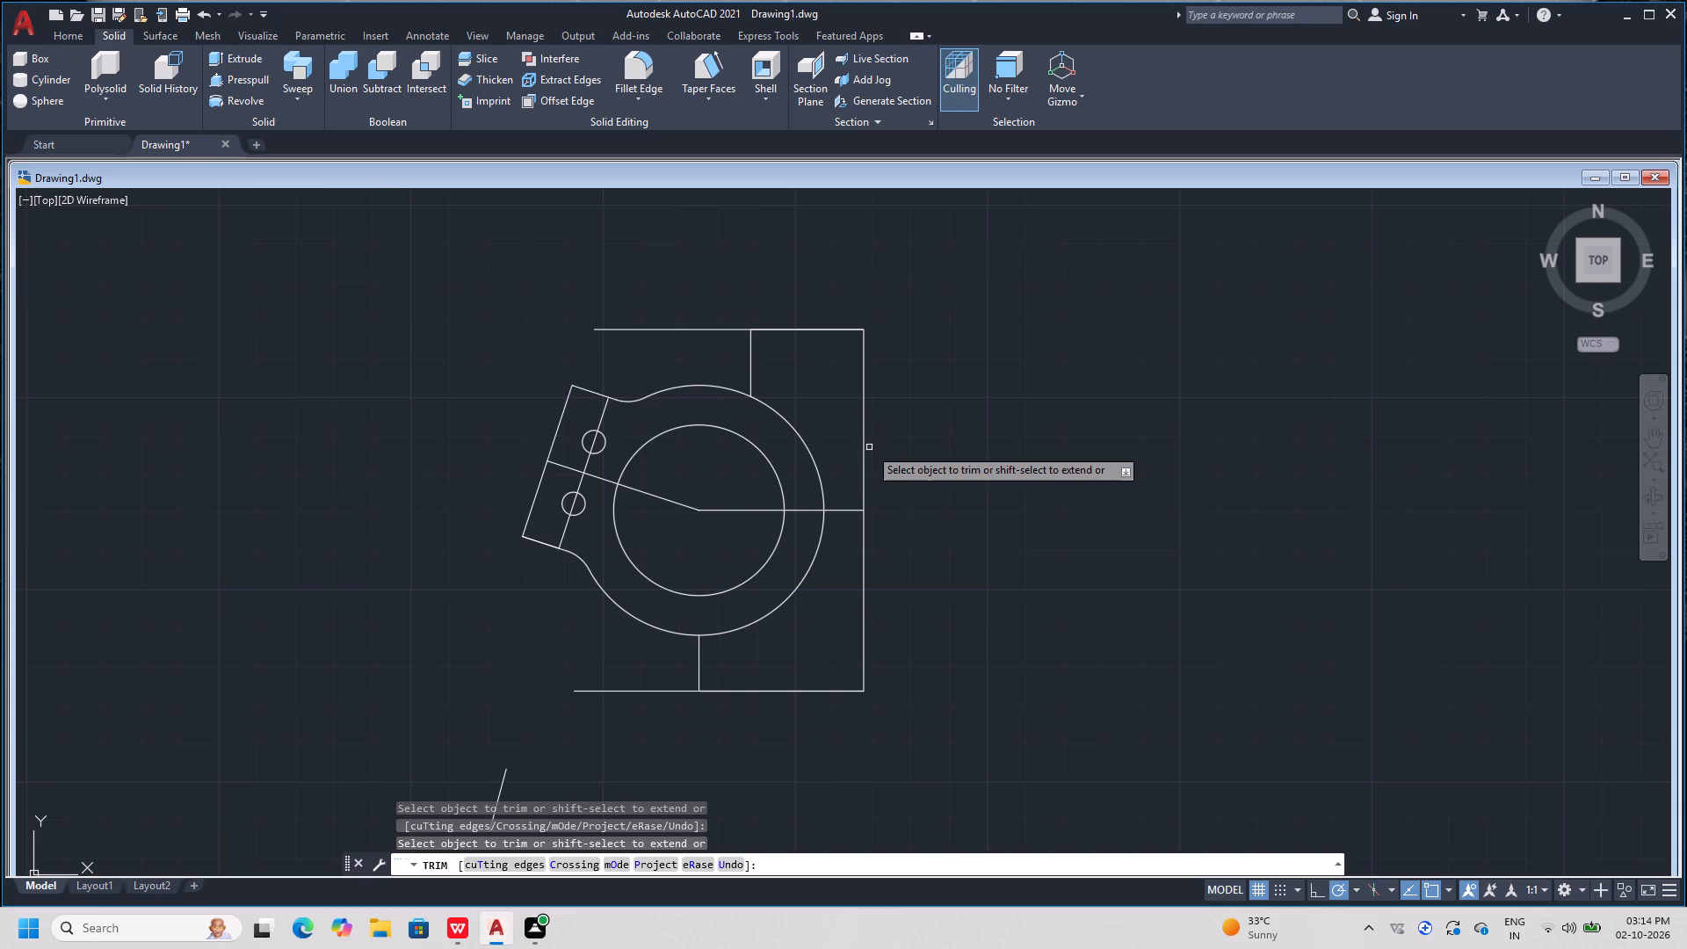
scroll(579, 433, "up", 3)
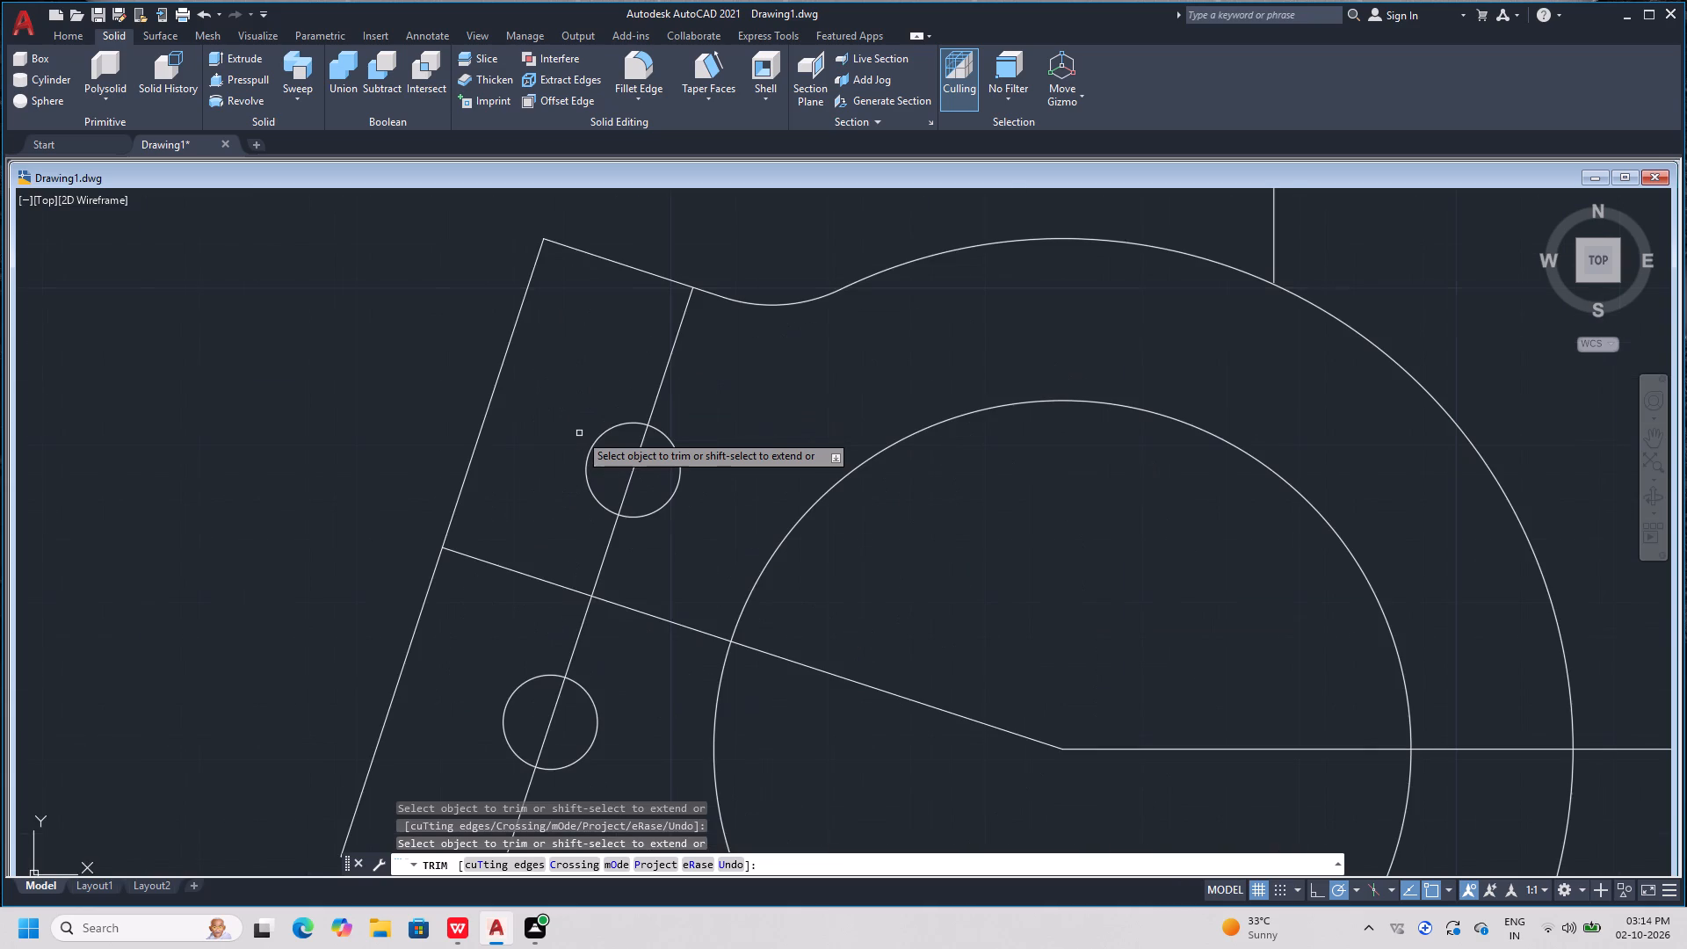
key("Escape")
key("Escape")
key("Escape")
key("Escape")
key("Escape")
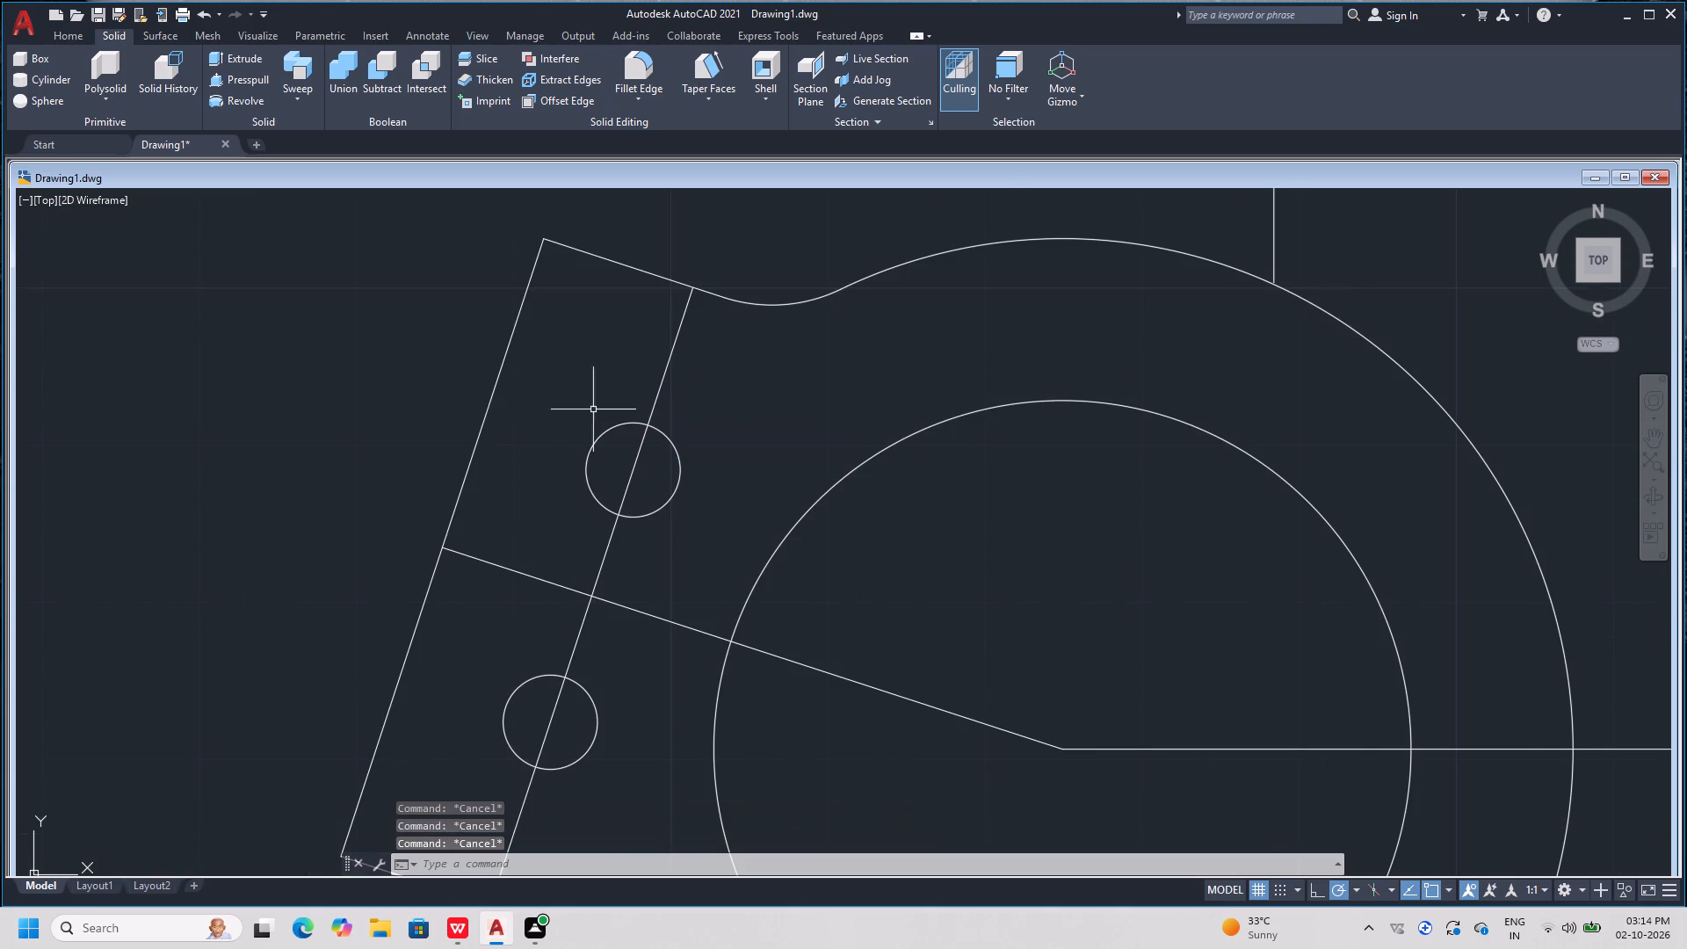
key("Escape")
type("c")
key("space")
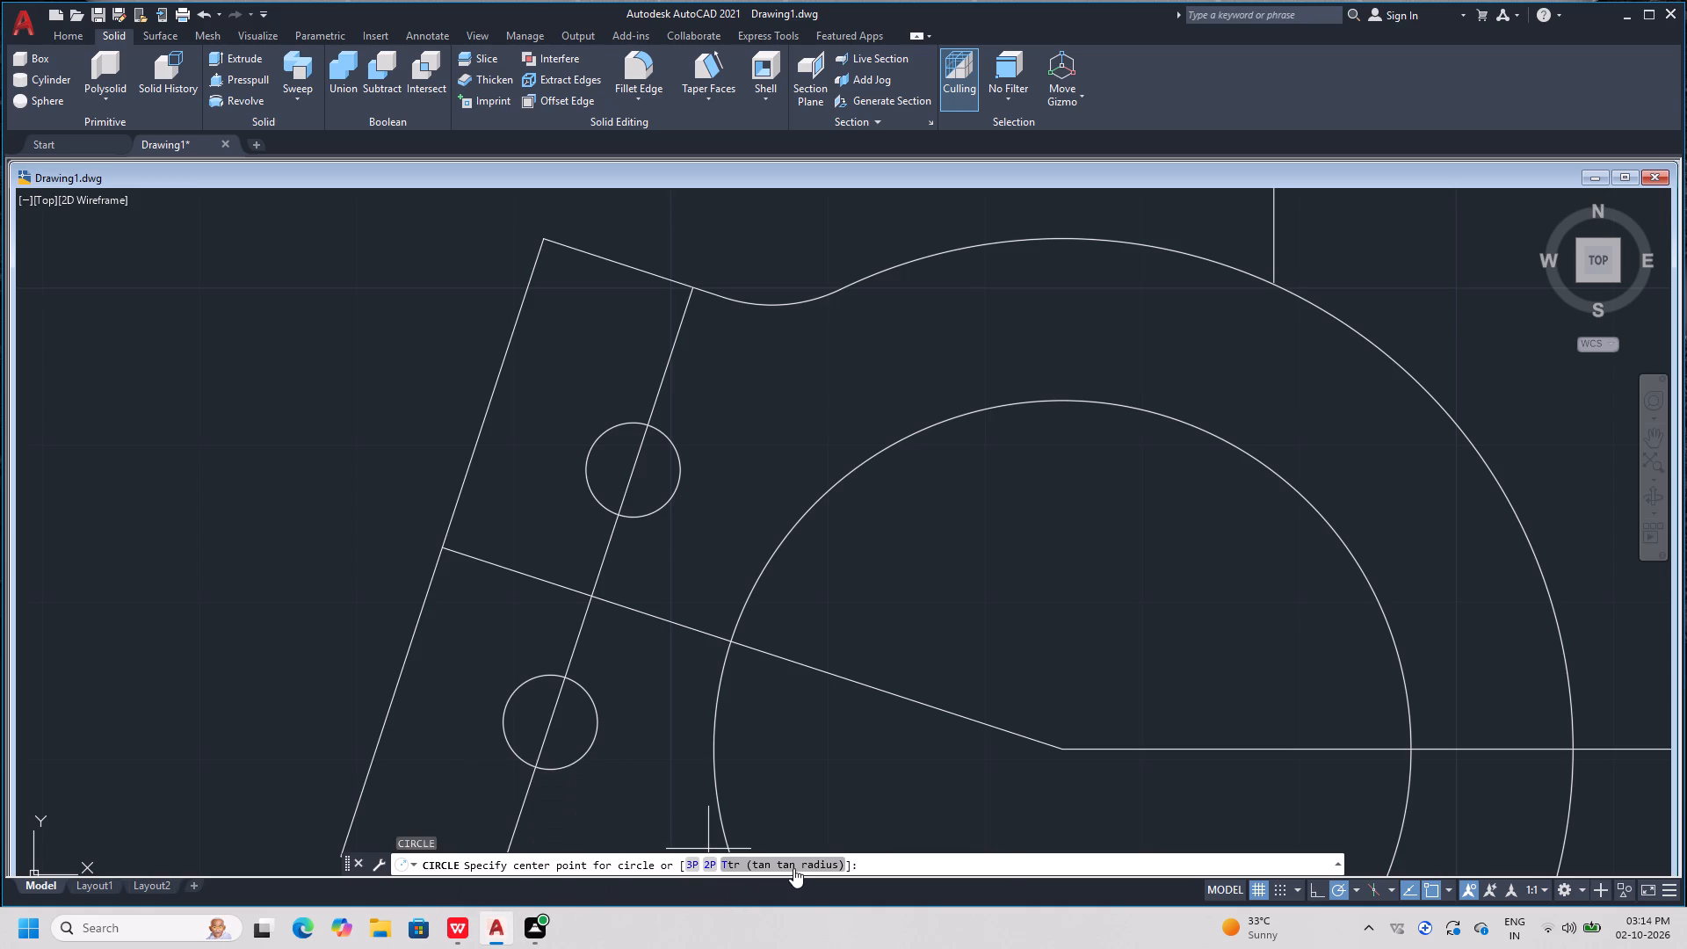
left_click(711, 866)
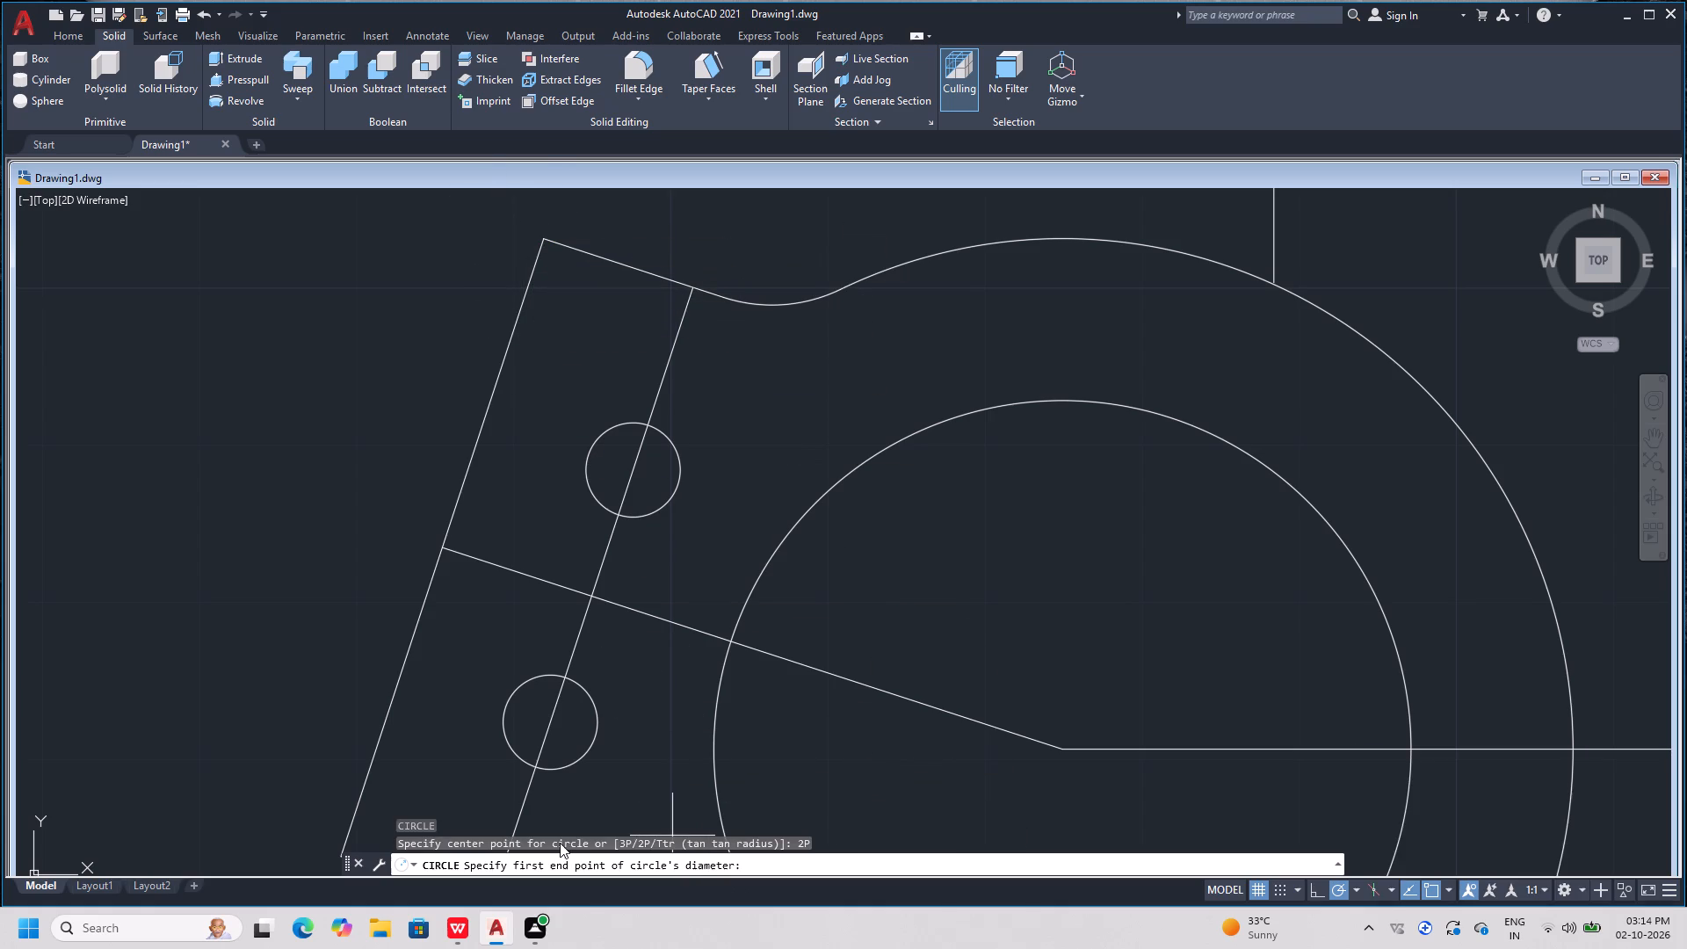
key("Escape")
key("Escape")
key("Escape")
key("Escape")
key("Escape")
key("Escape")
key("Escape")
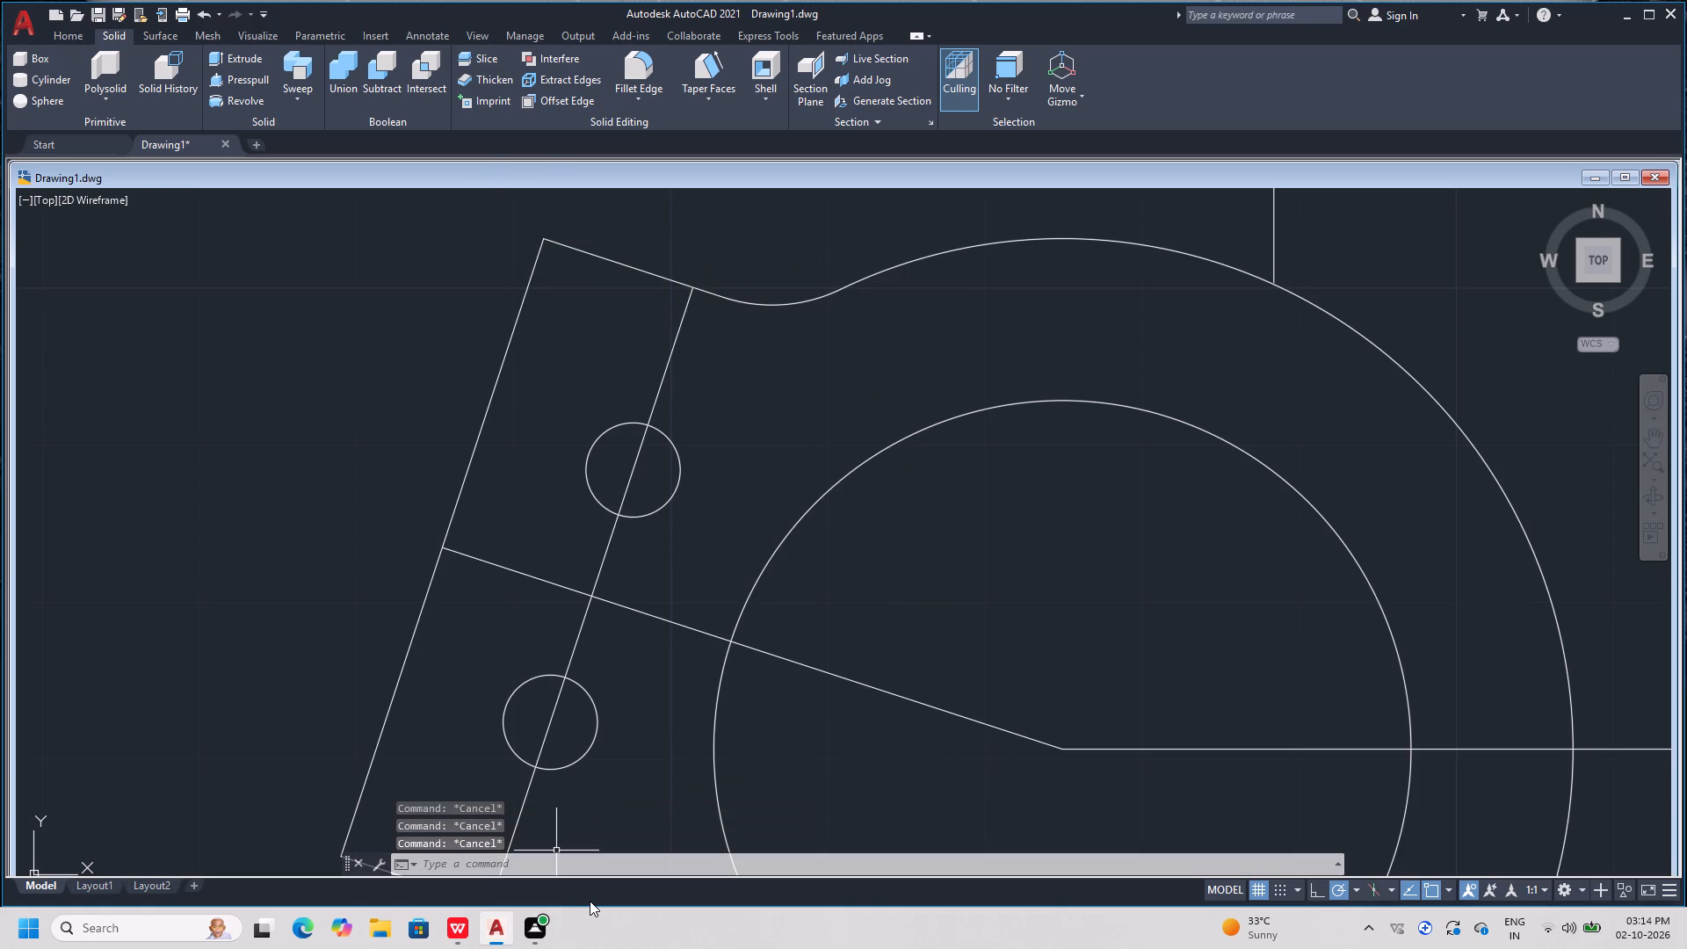
Draw a tangent-tangent-radius circle of radius 5 touching the strip's outer long edge and upper short edge.
type("c")
key("space")
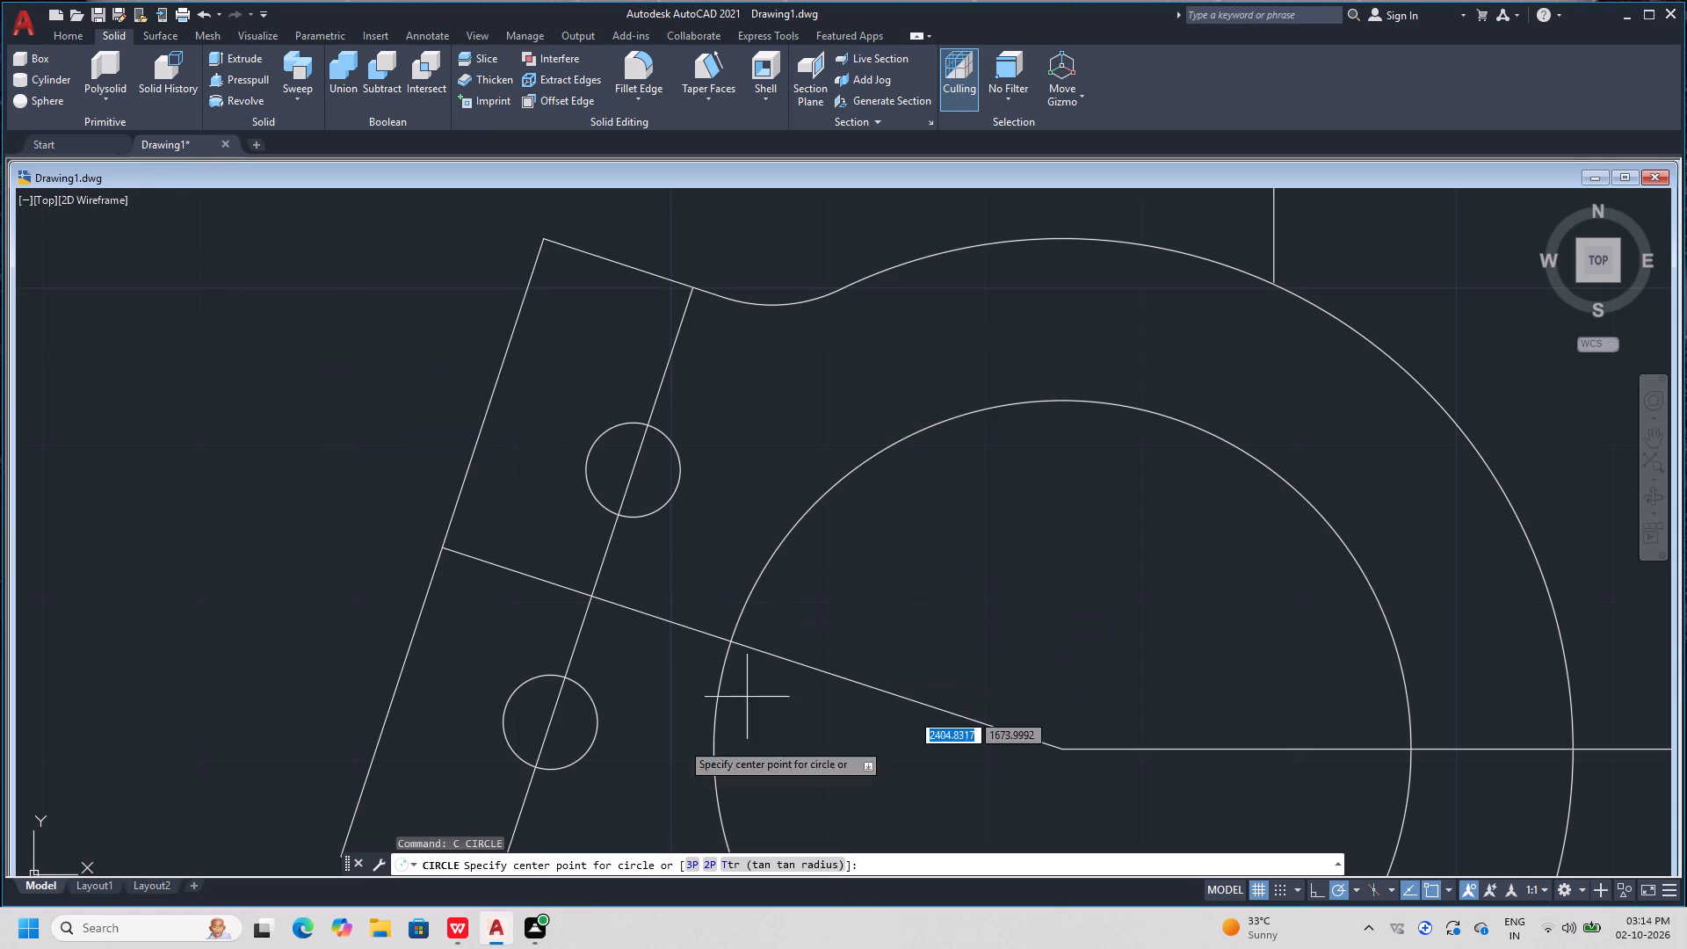
left_click(779, 865)
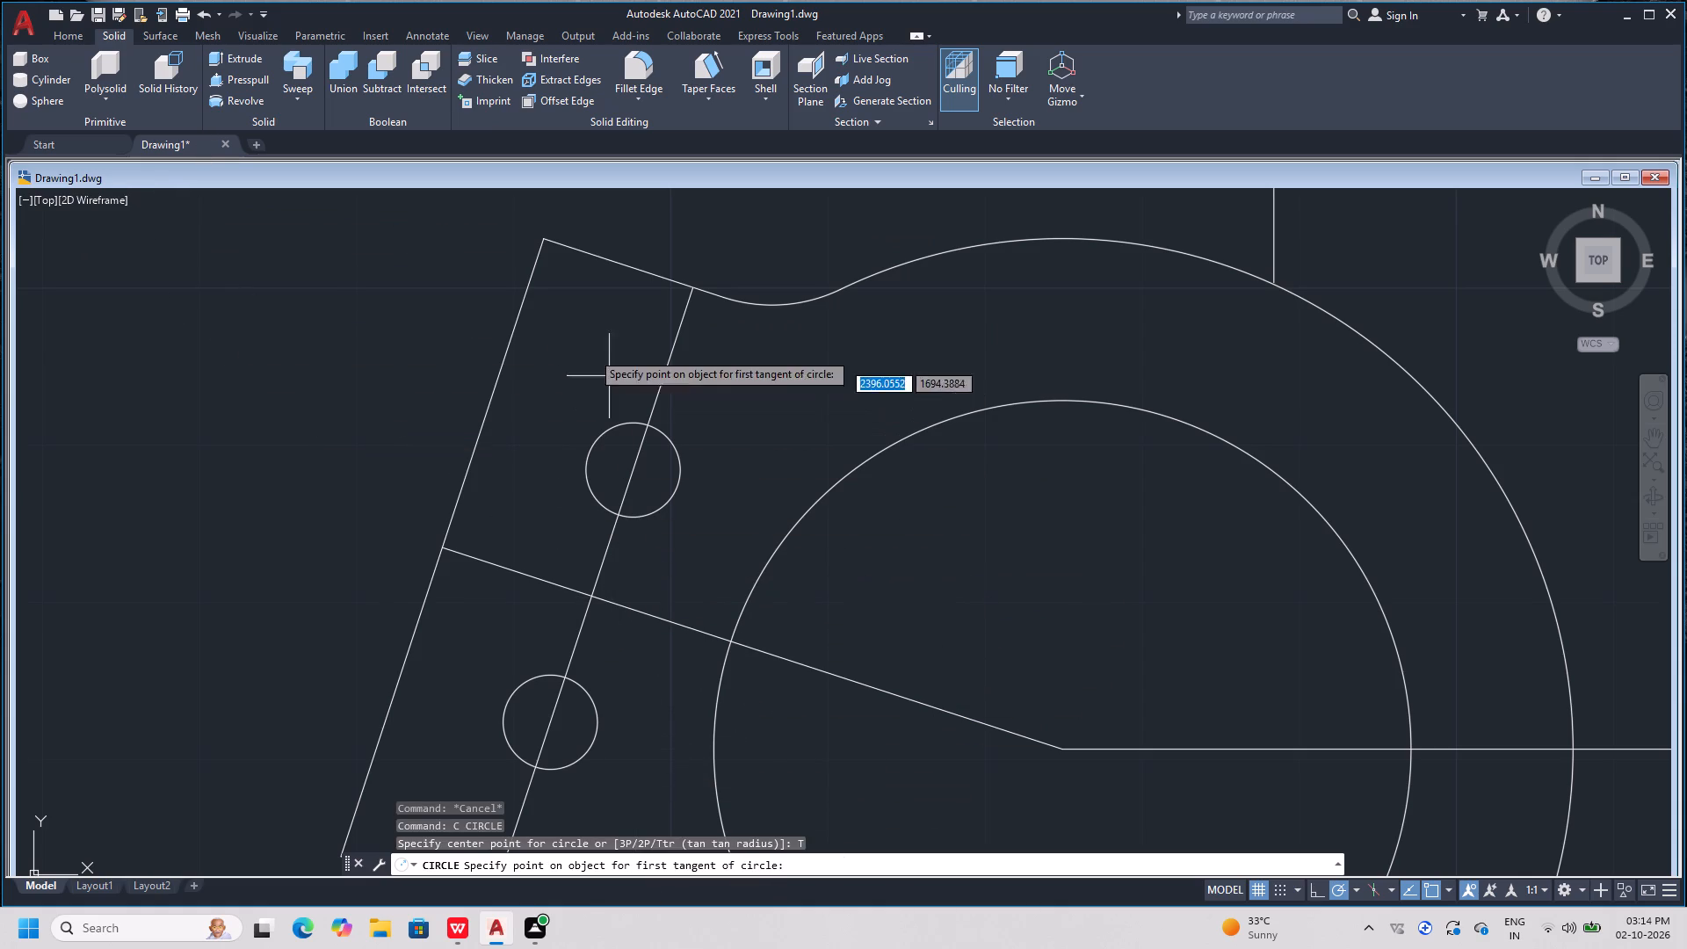
left_click(531, 283)
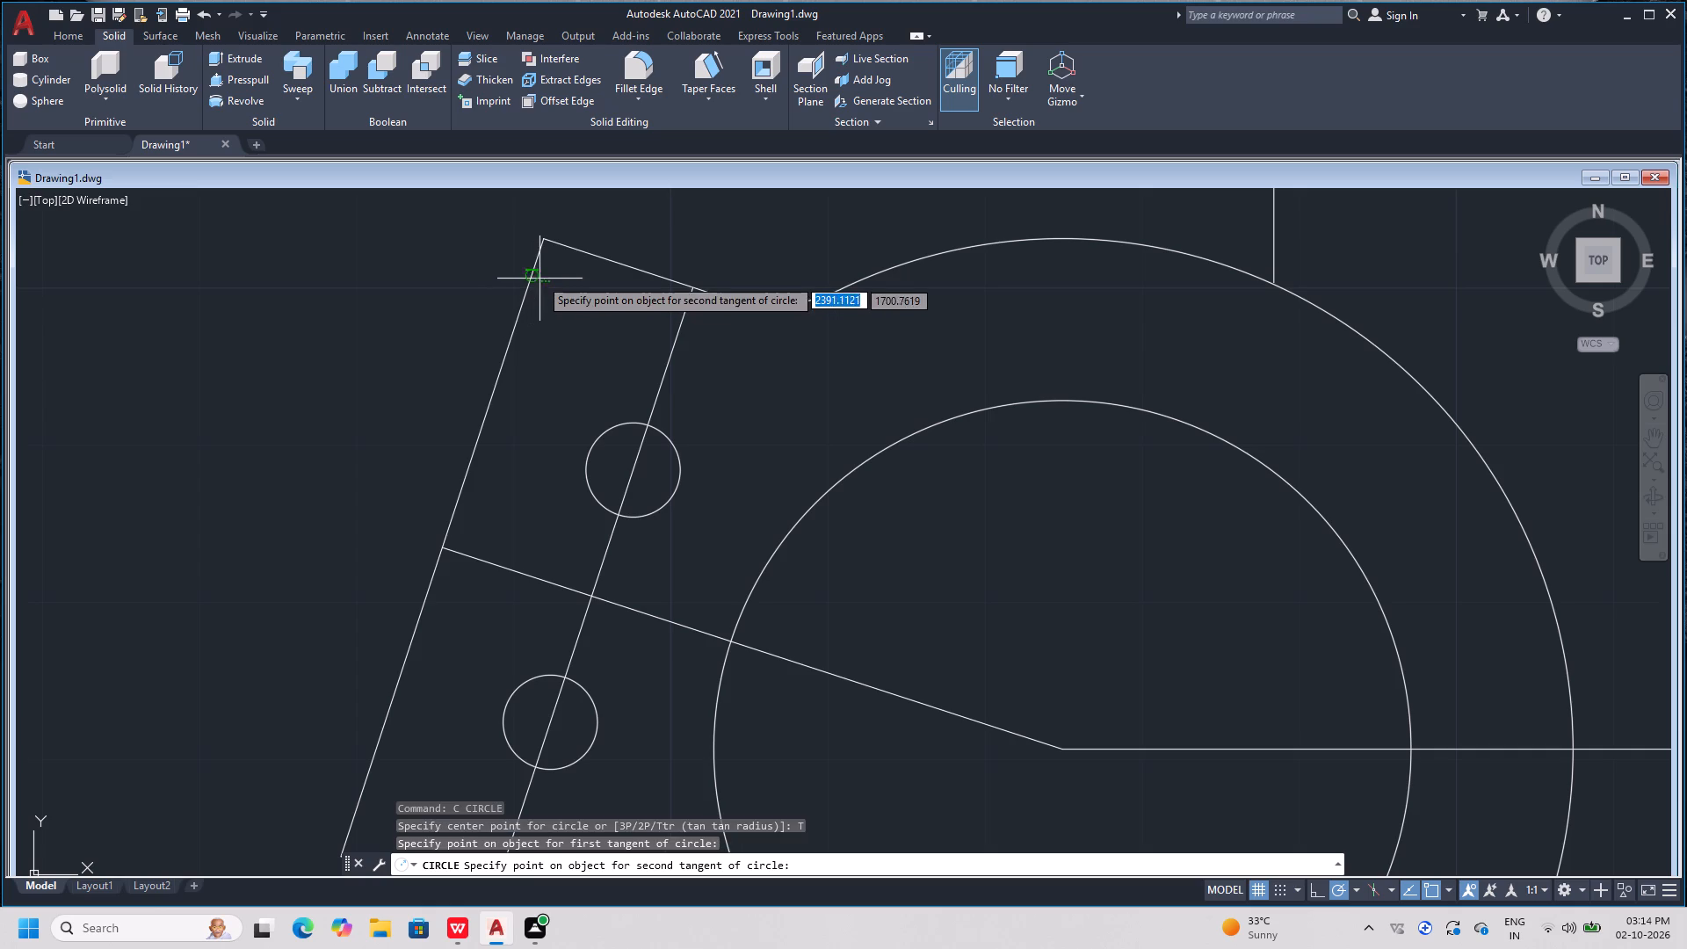
left_click(575, 259)
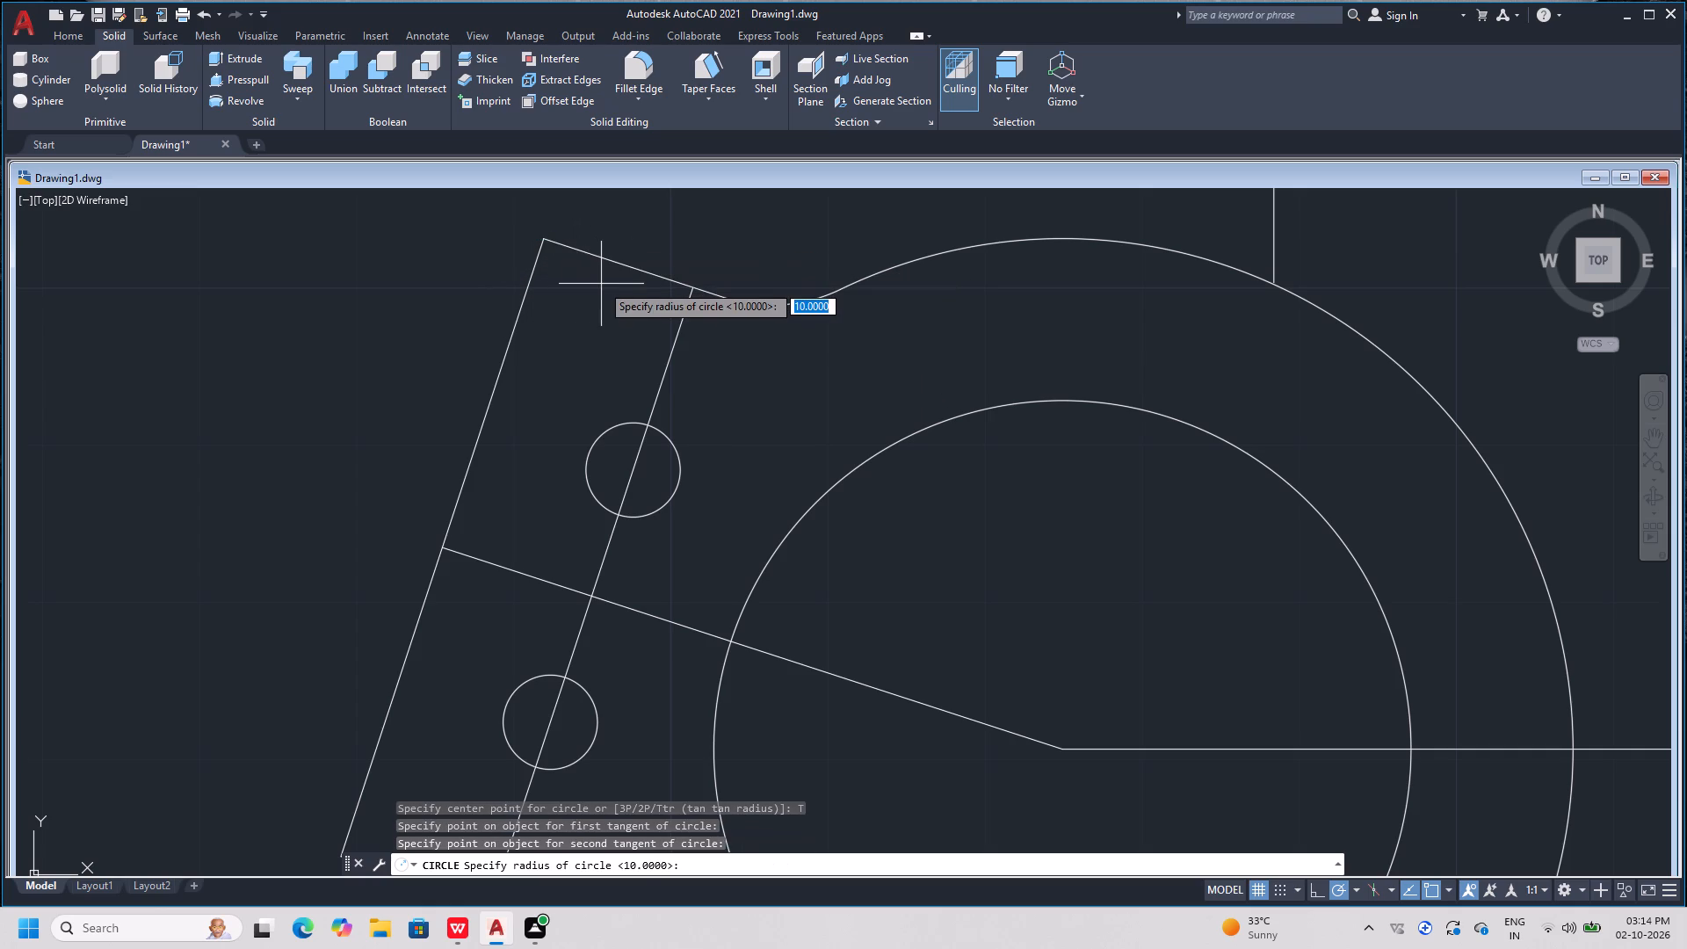
key("5")
key("Return")
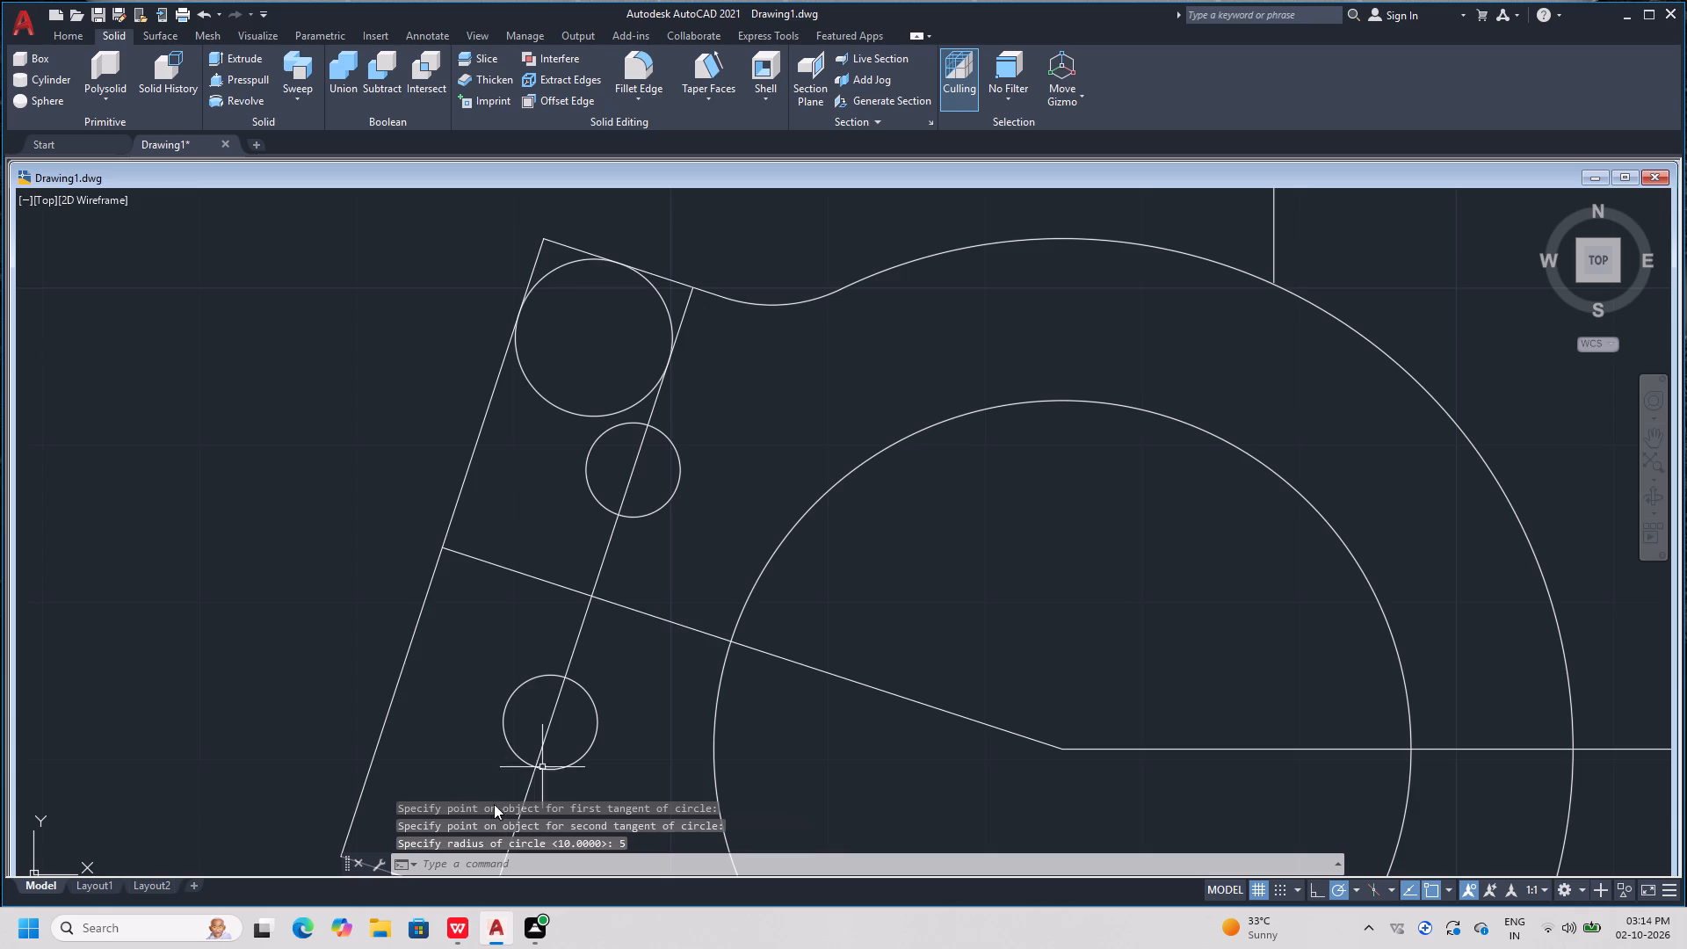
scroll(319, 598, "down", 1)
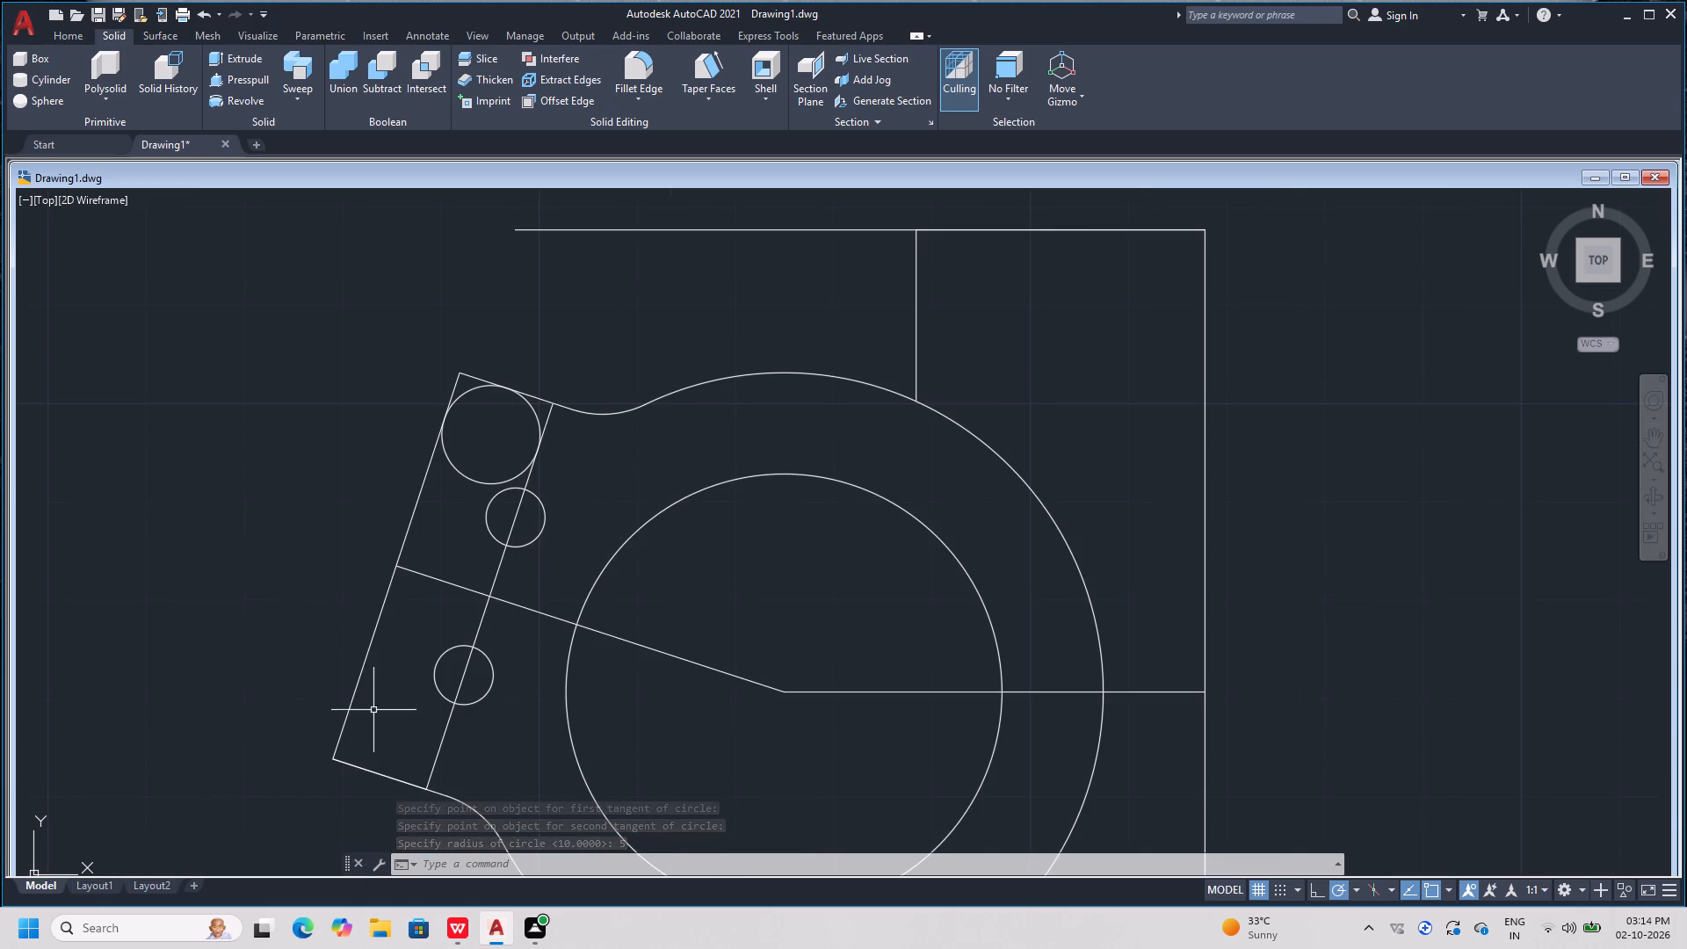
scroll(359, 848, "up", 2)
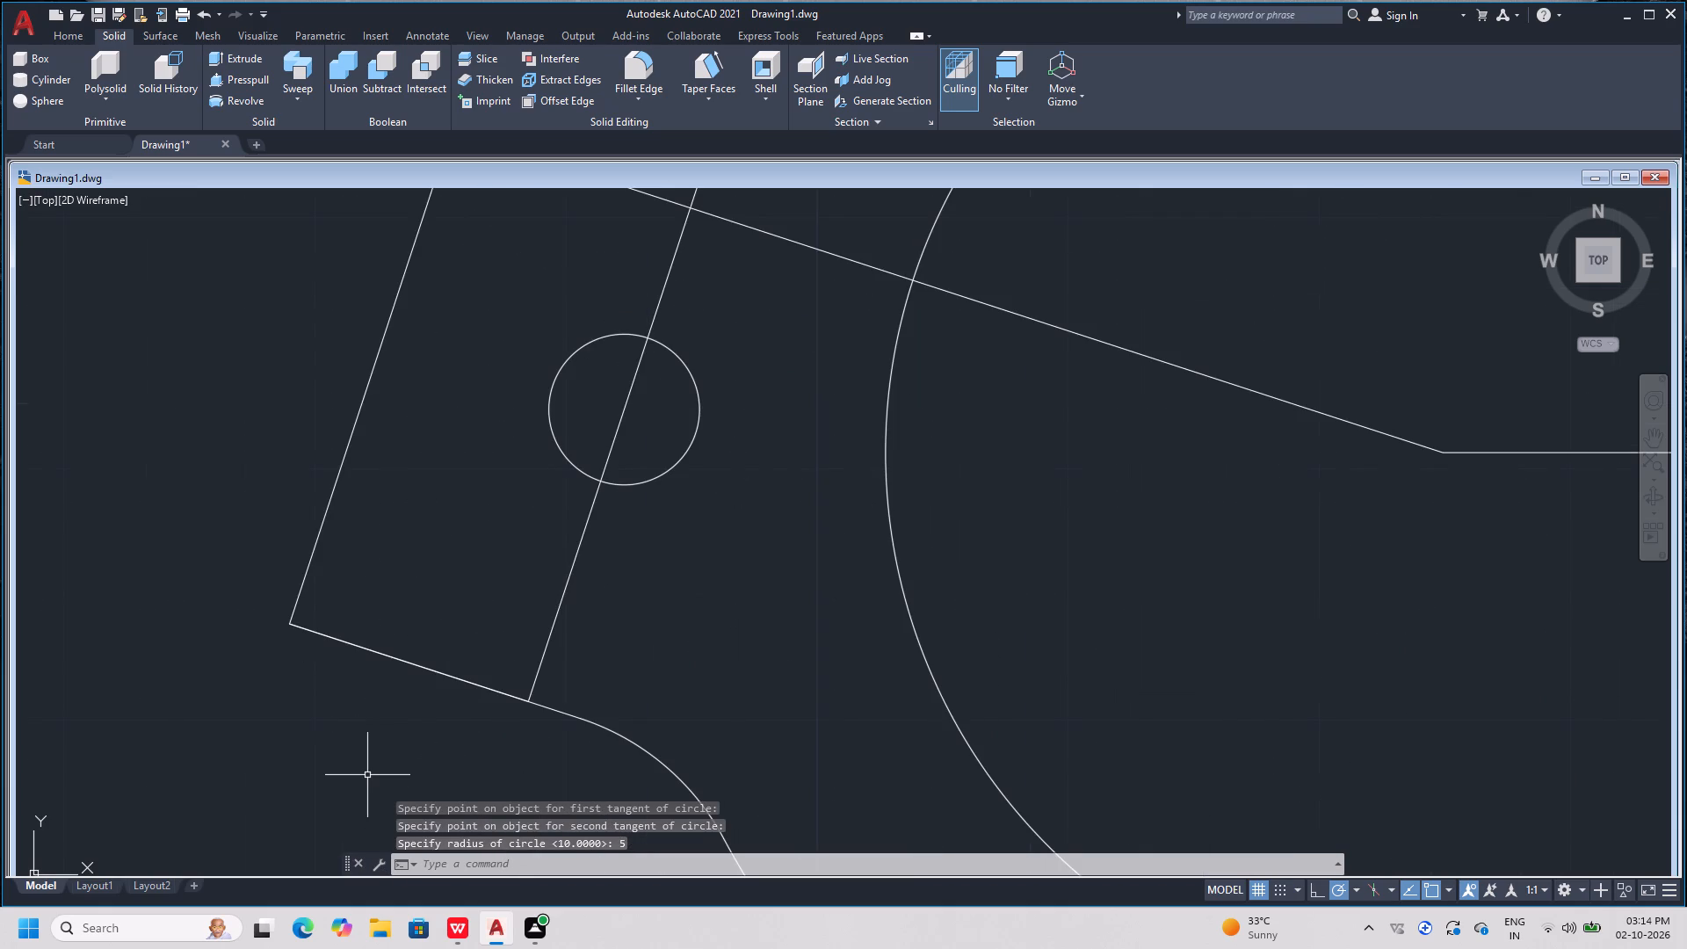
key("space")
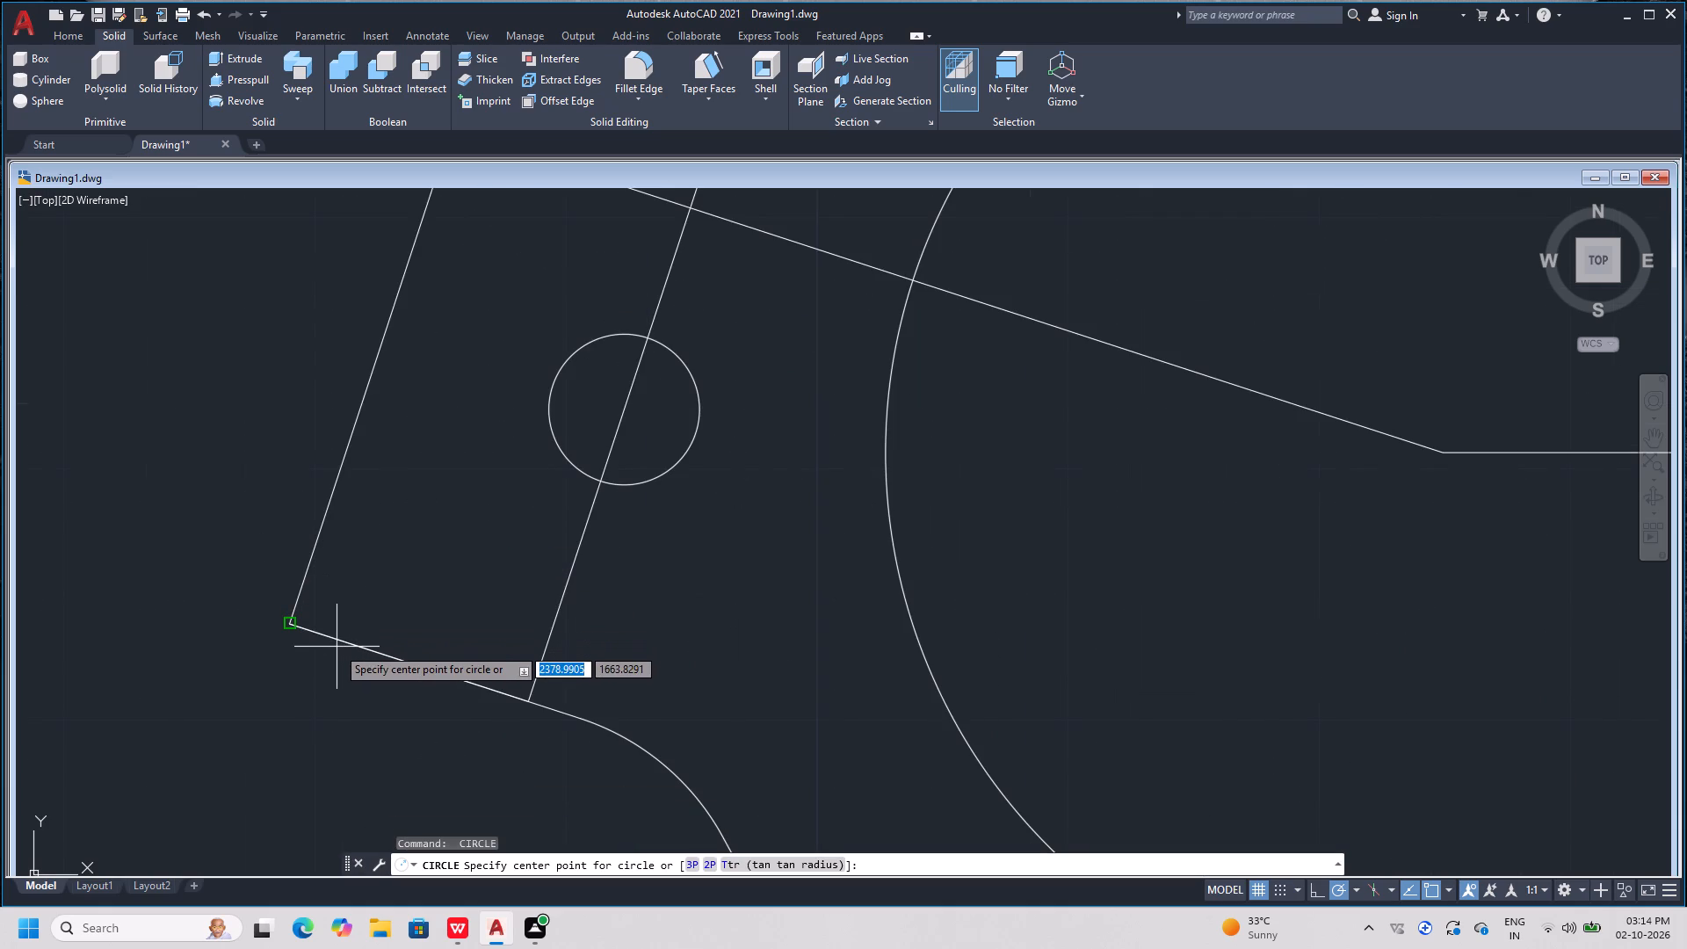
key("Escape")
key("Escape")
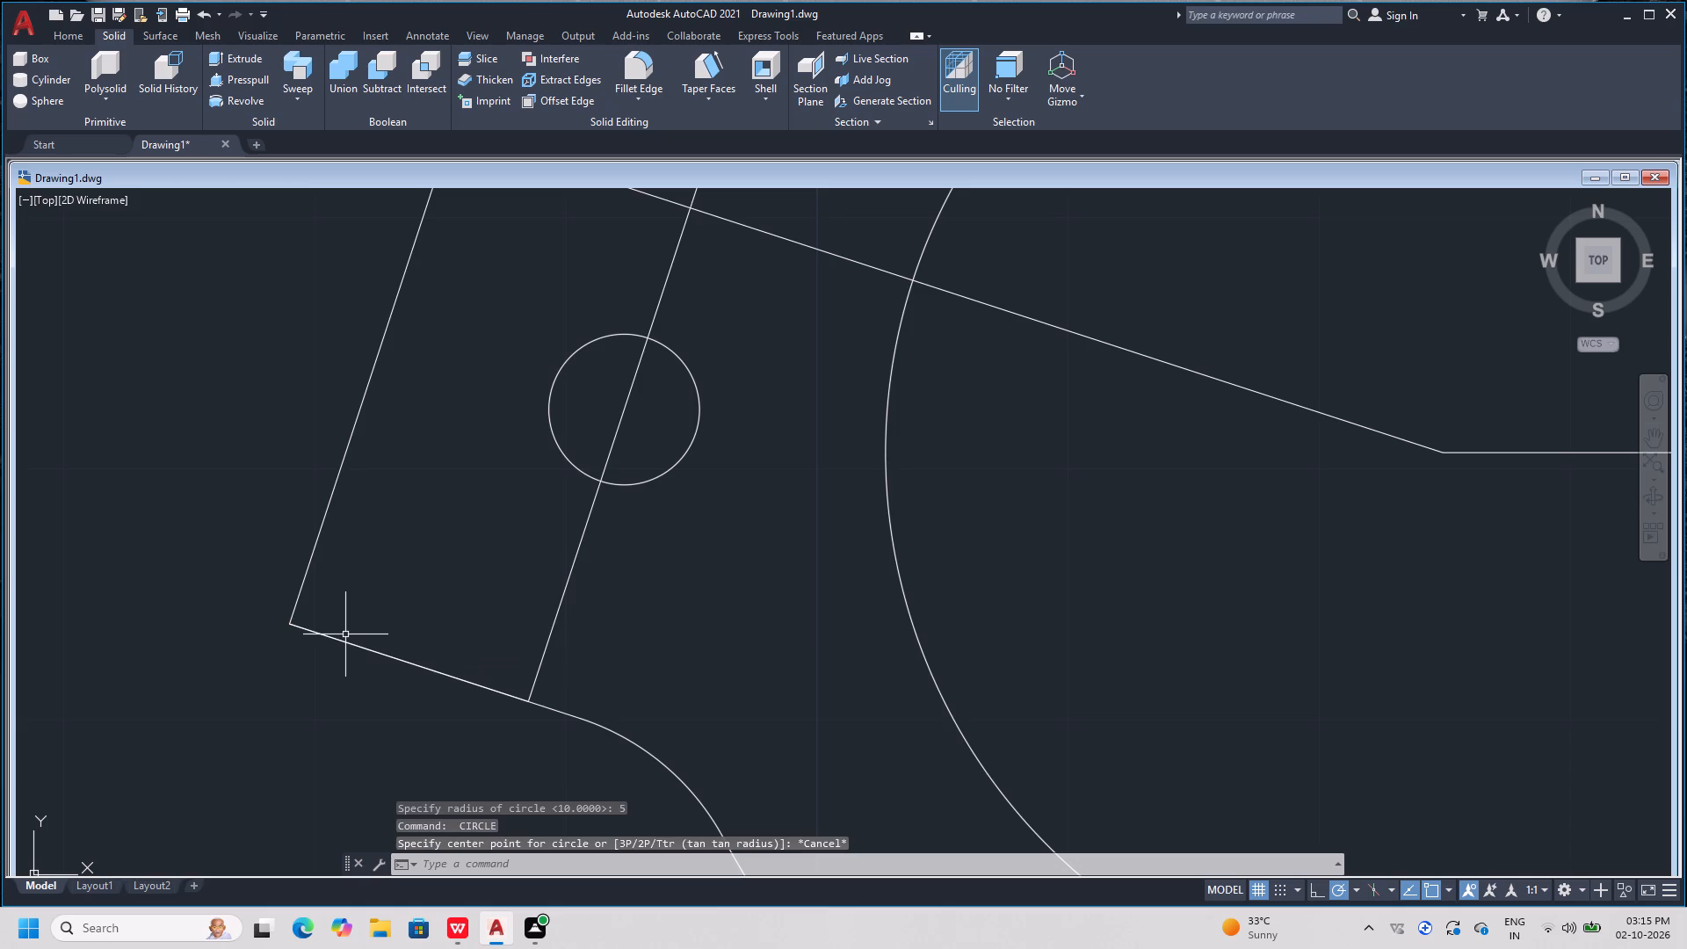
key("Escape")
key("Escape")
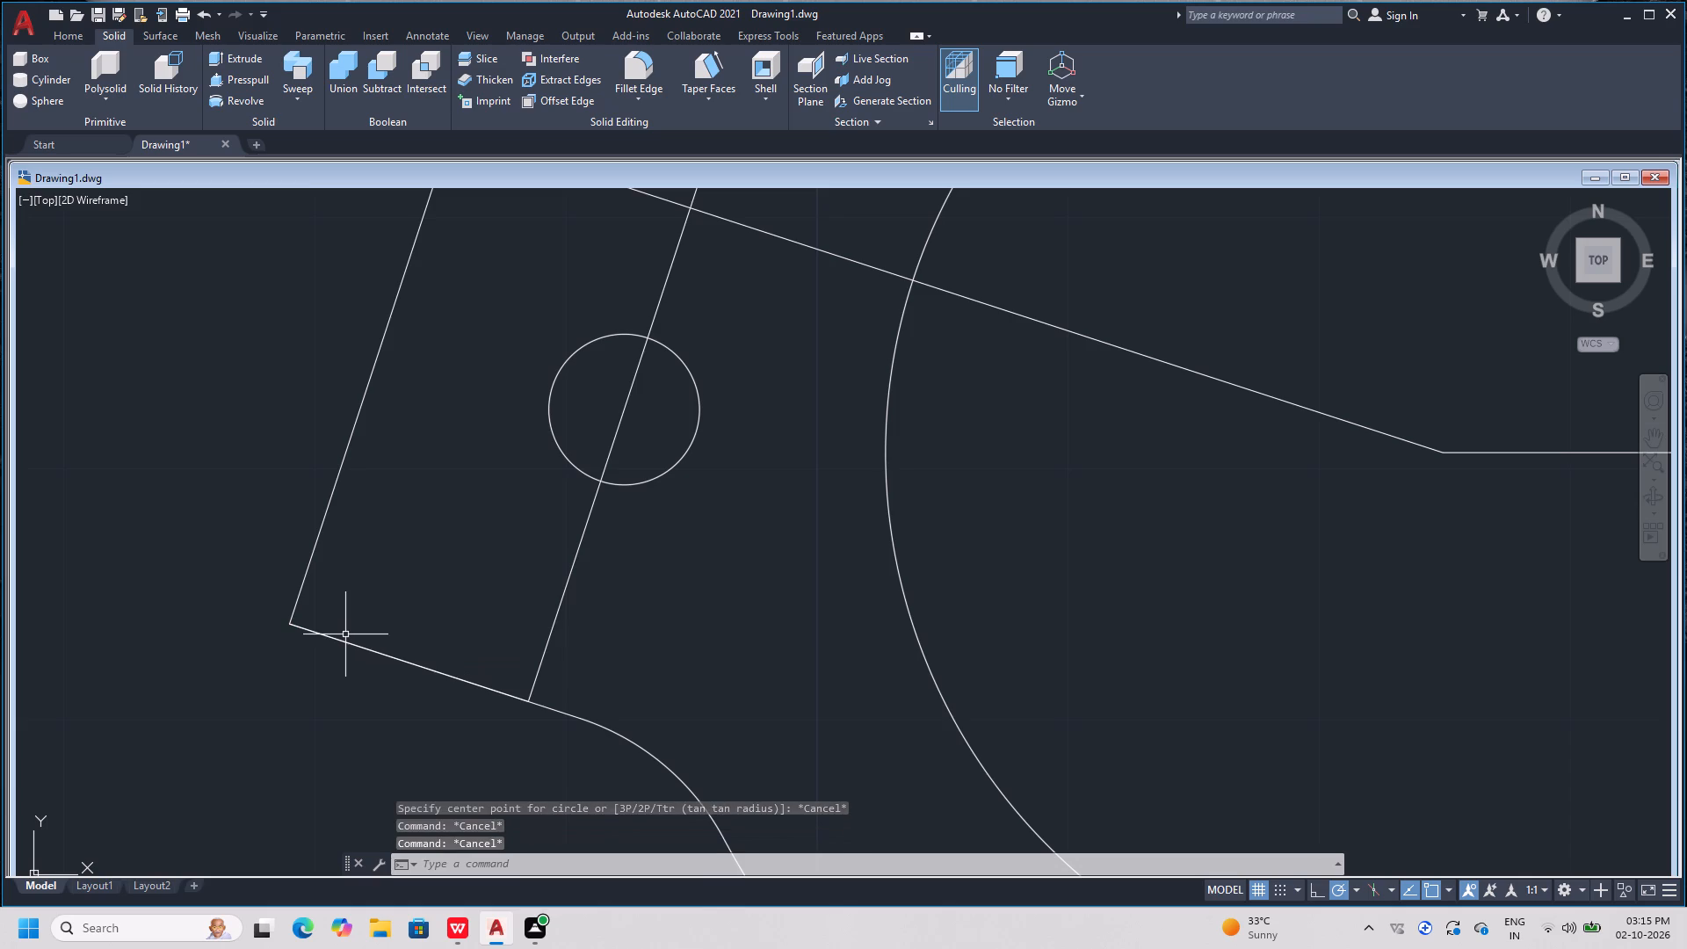
Draw a tangent-tangent-radius circle of radius 5 touching the strip's lower short edge and outer long edge.
type("c")
key("space")
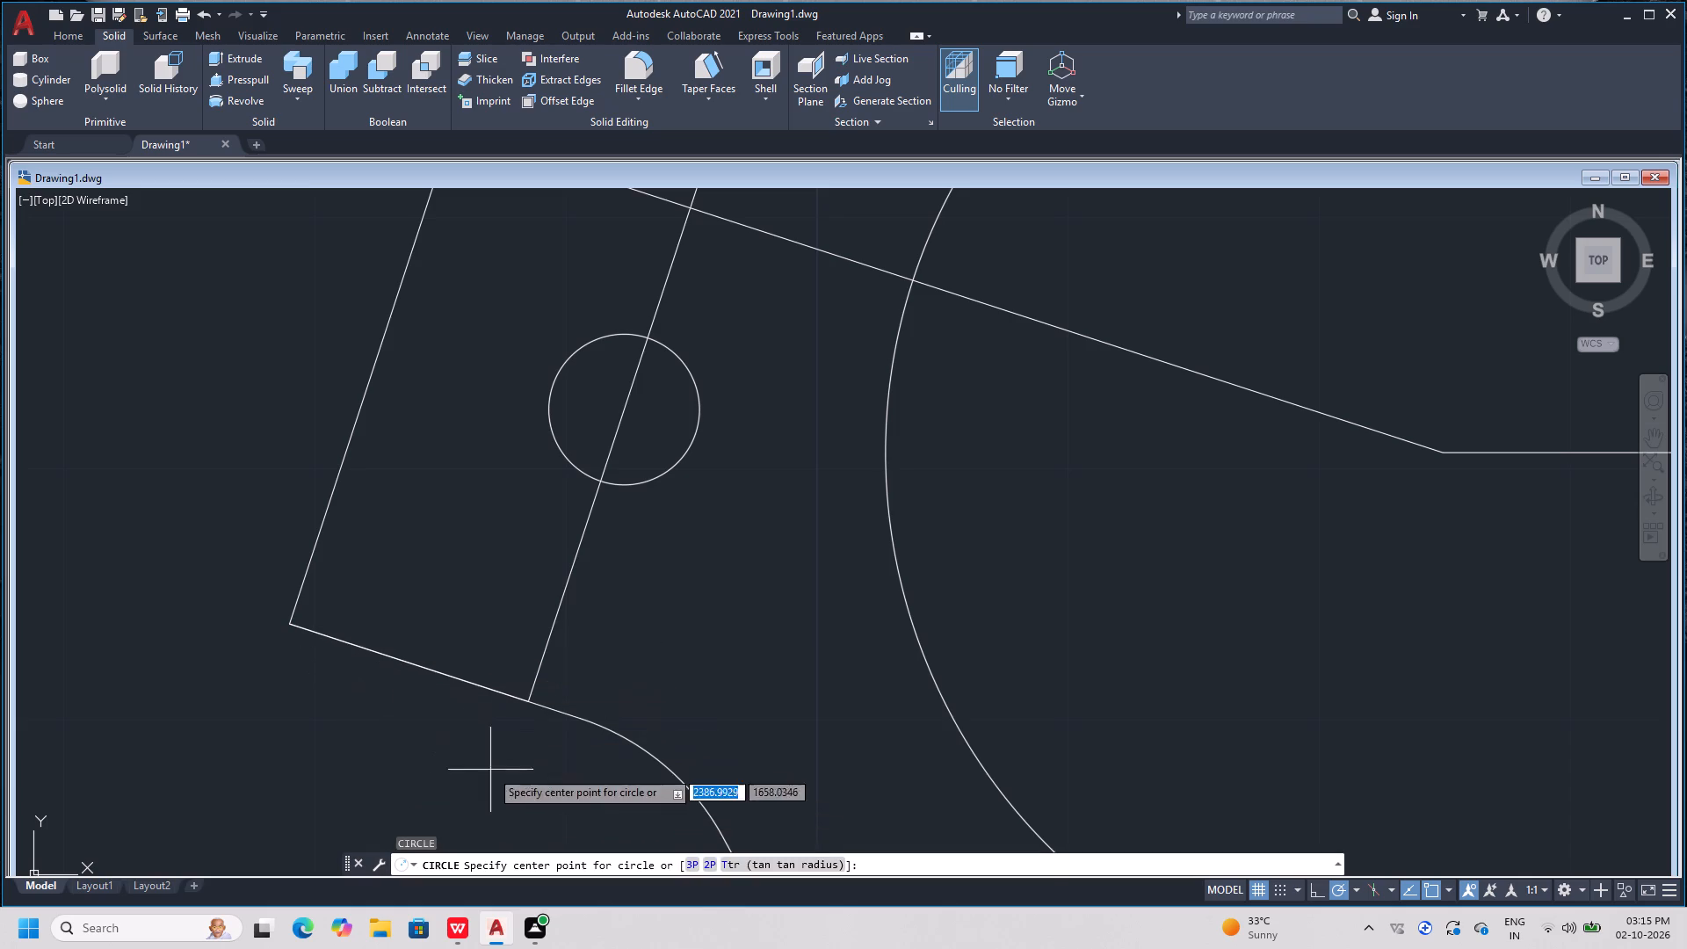
left_click(764, 861)
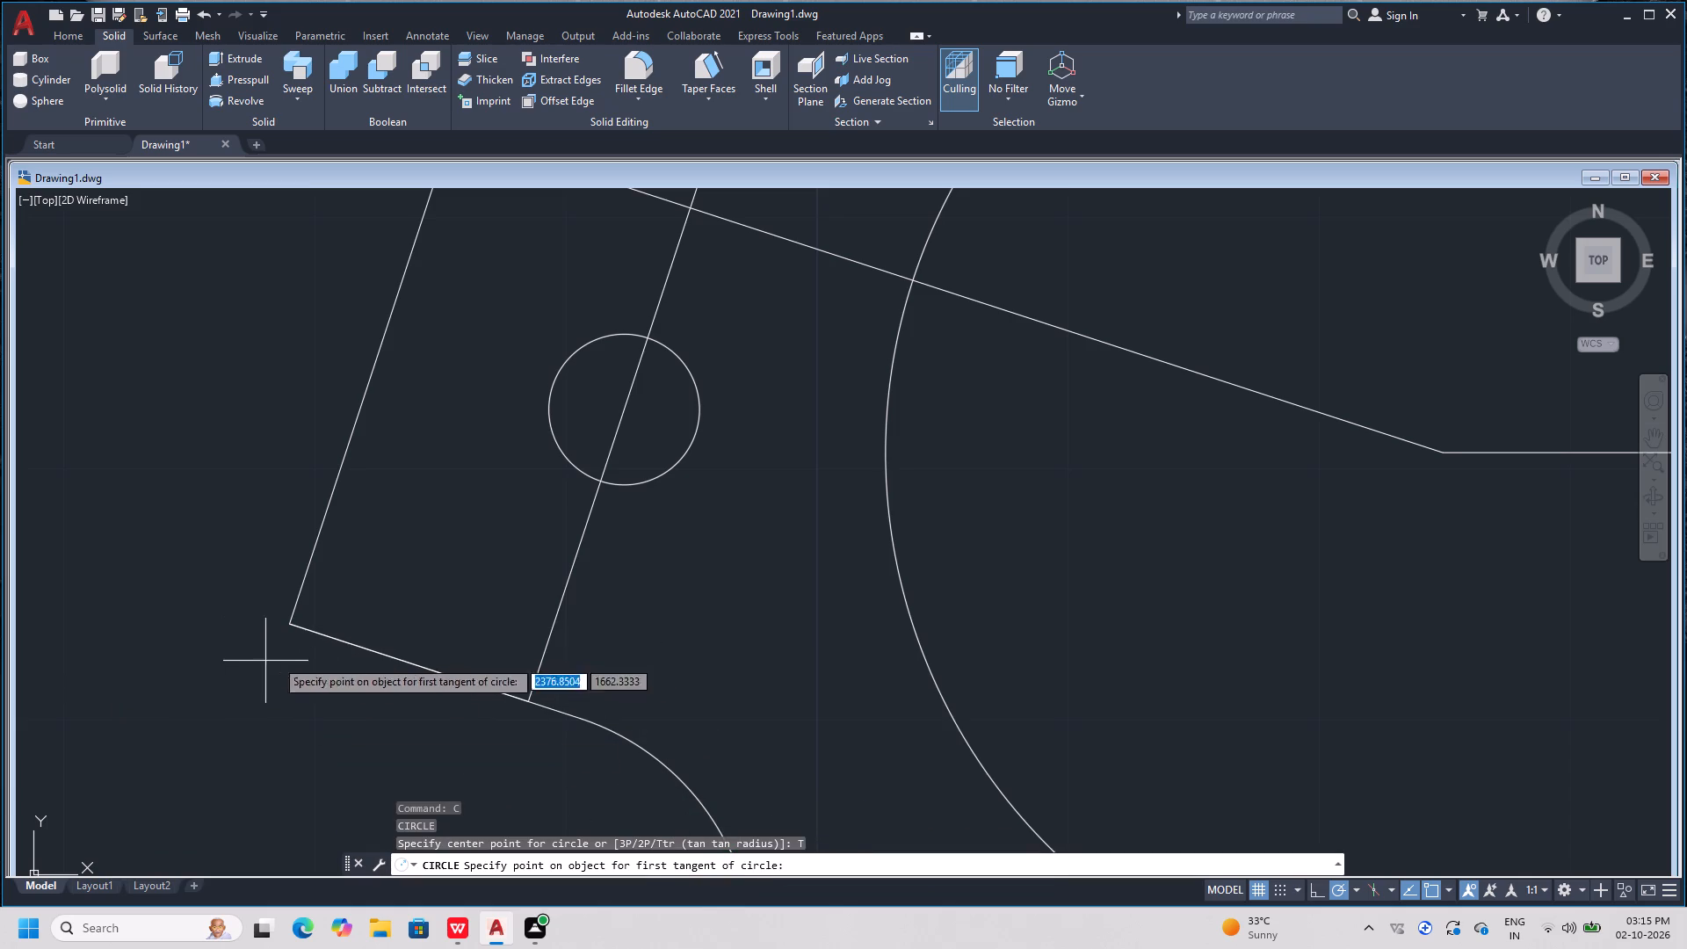
left_click(373, 646)
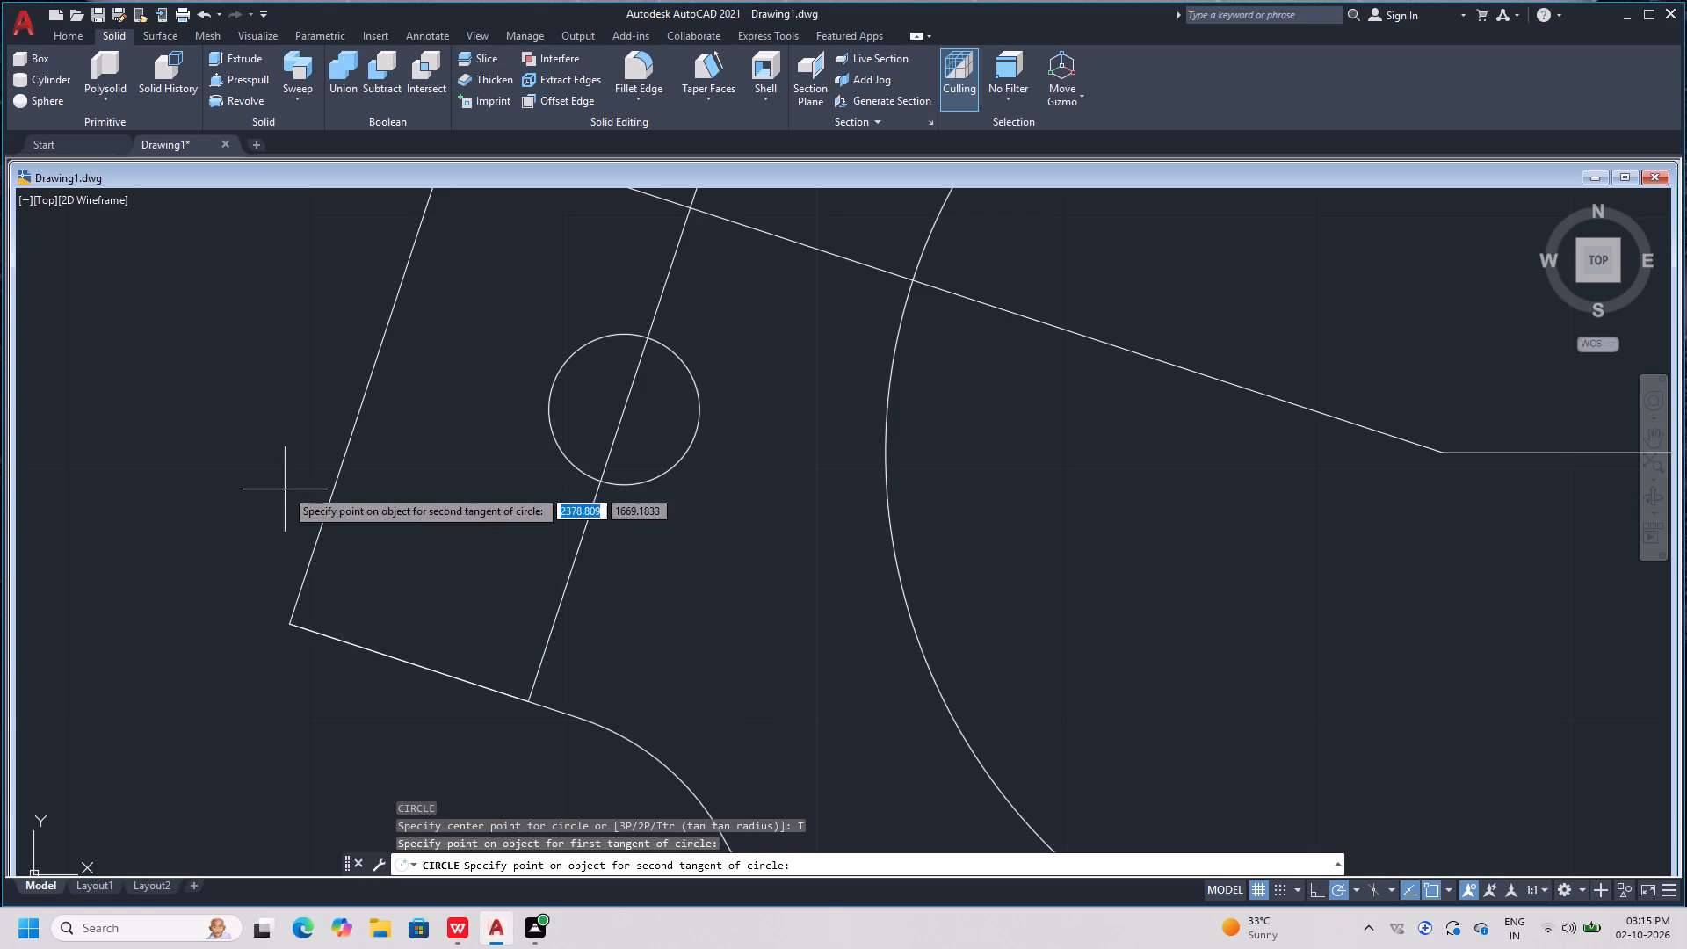
left_click(331, 517)
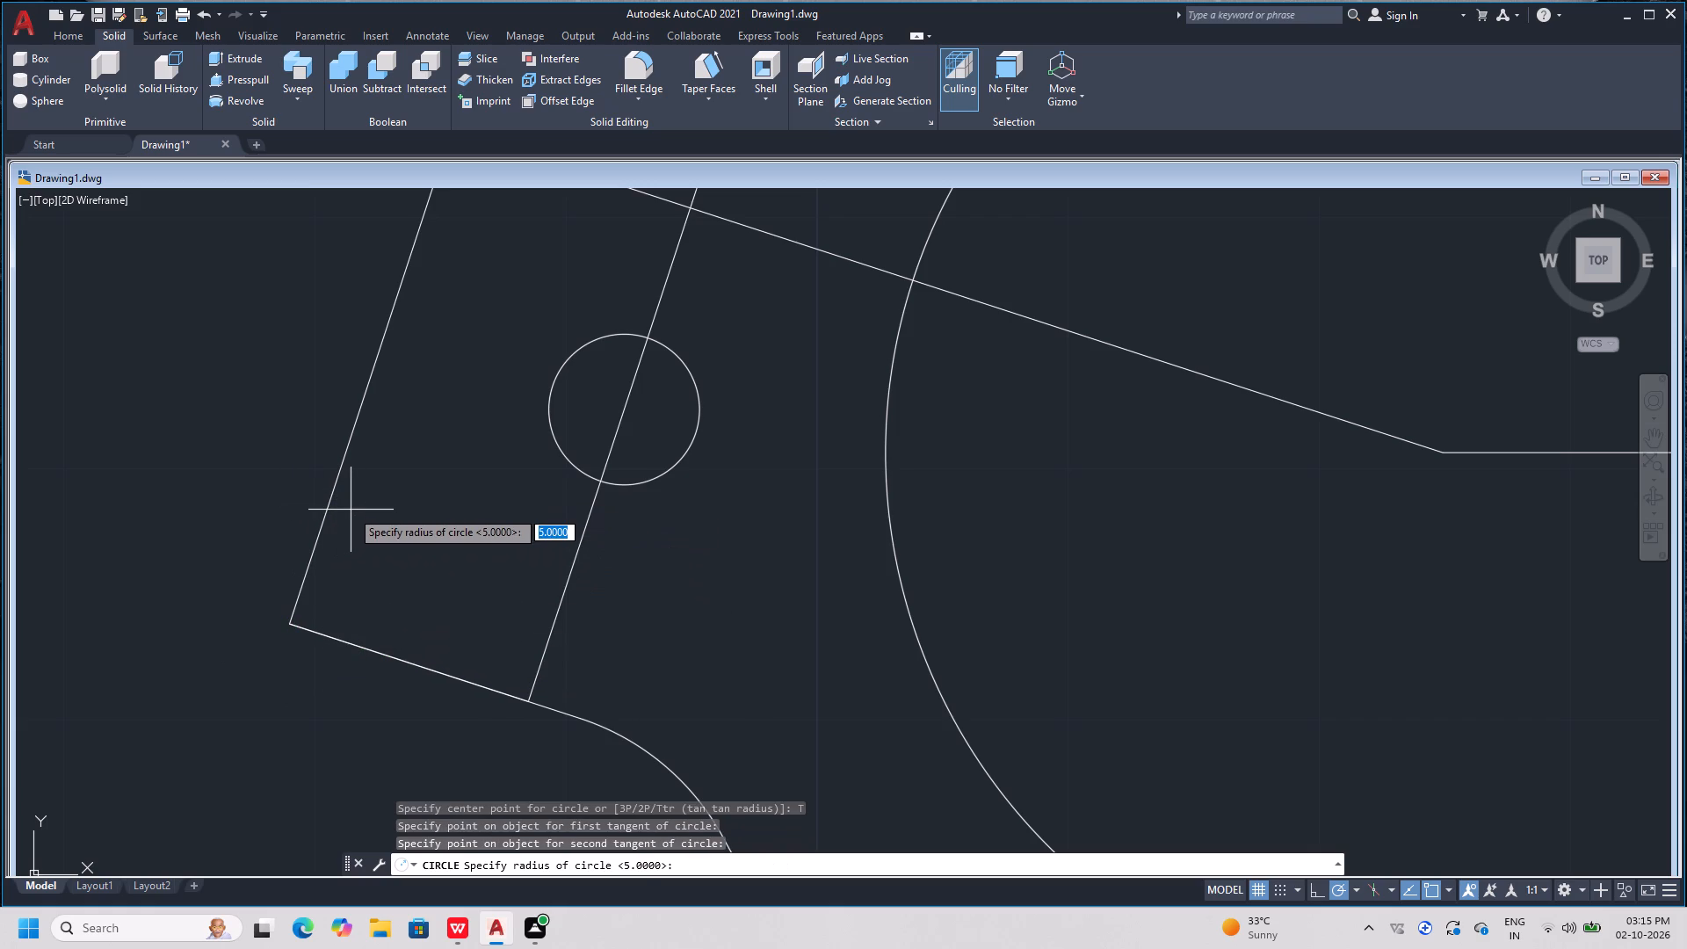
key("5")
key("Return")
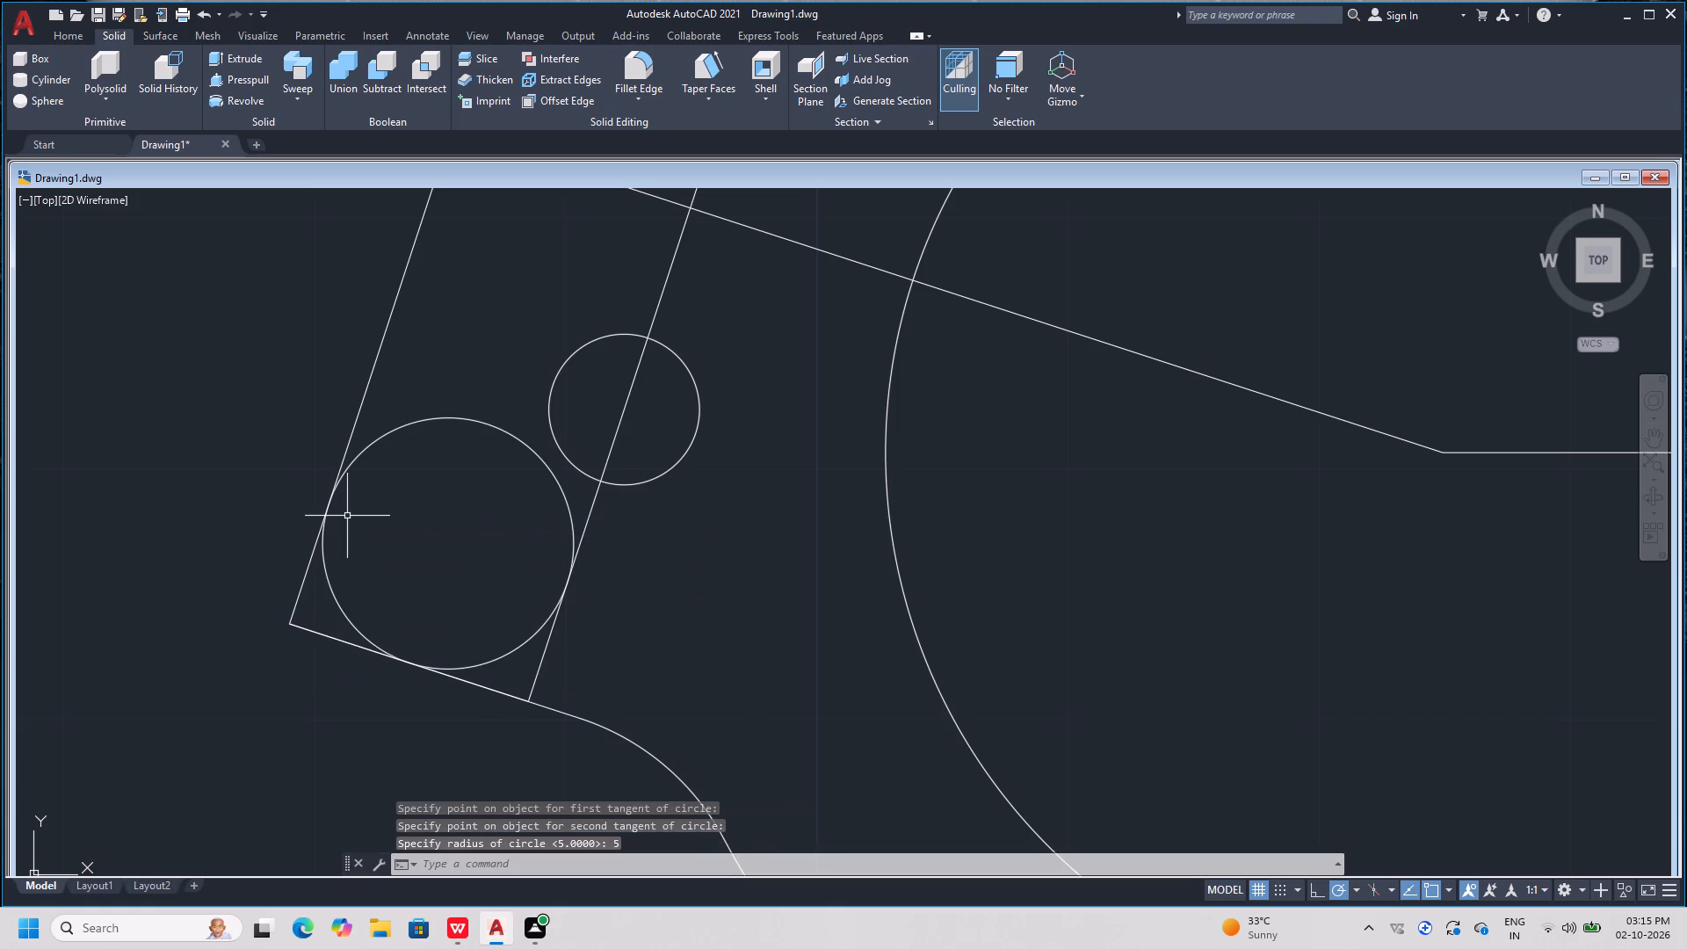
key("space")
key("Escape")
key("Escape")
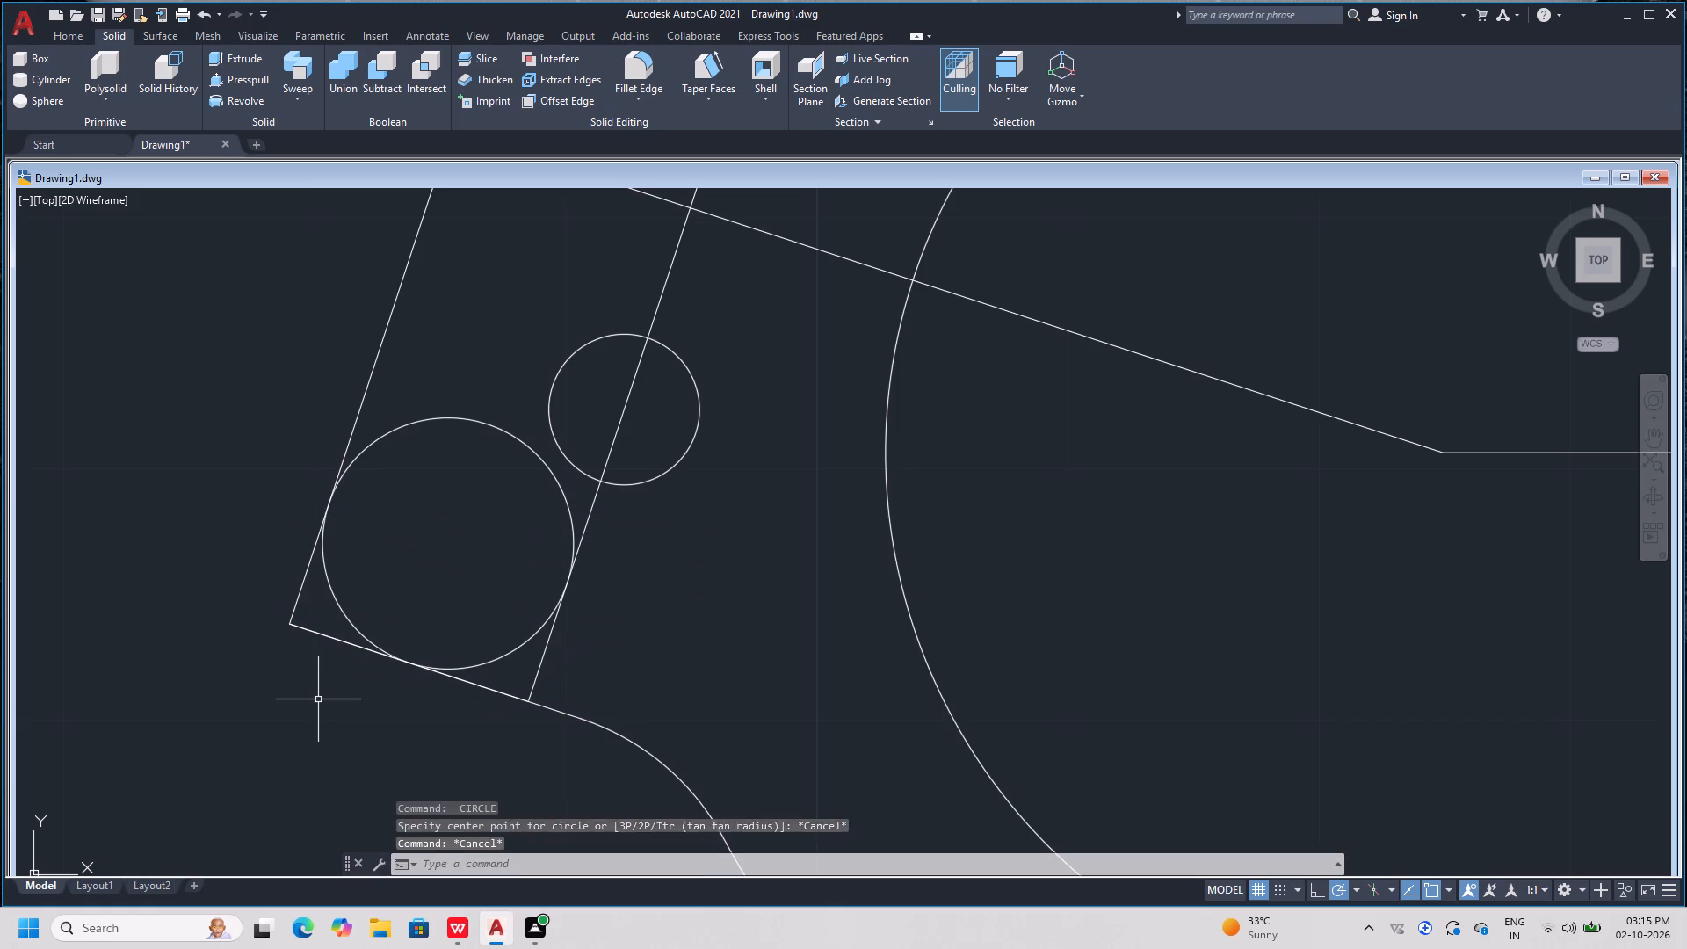
key("Escape")
Trim the lower radius 5 circle and the corner beyond its tangent points to leave a rounded lower outer corner on the strip.
type("tr")
key("space")
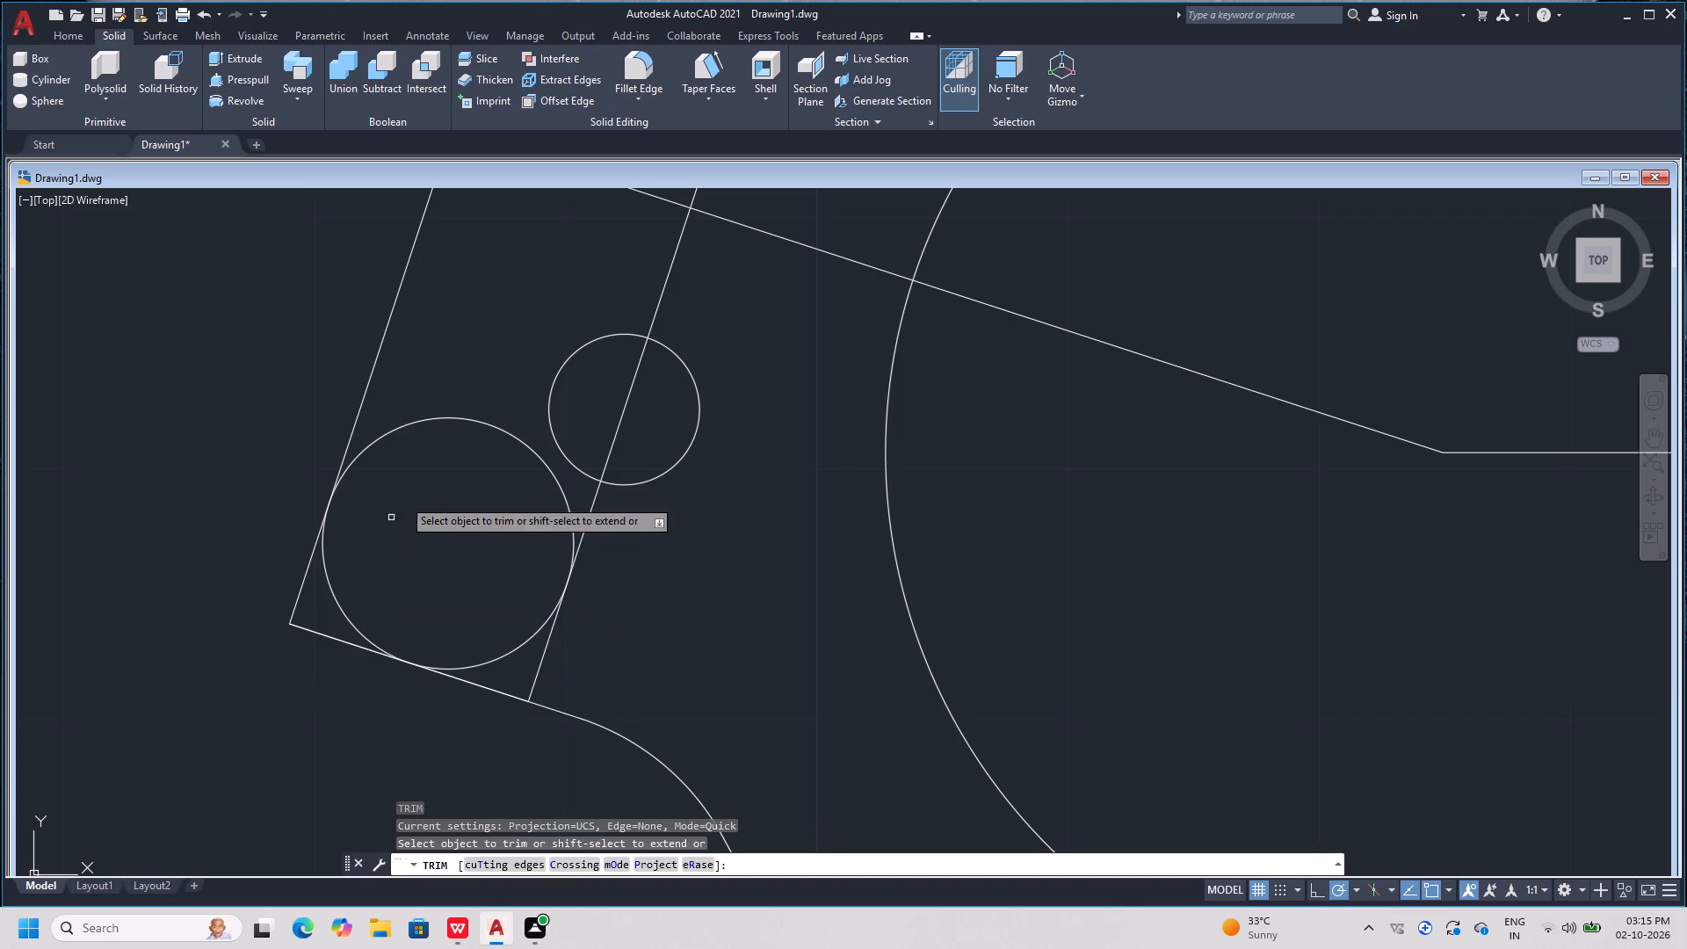
left_click(435, 416)
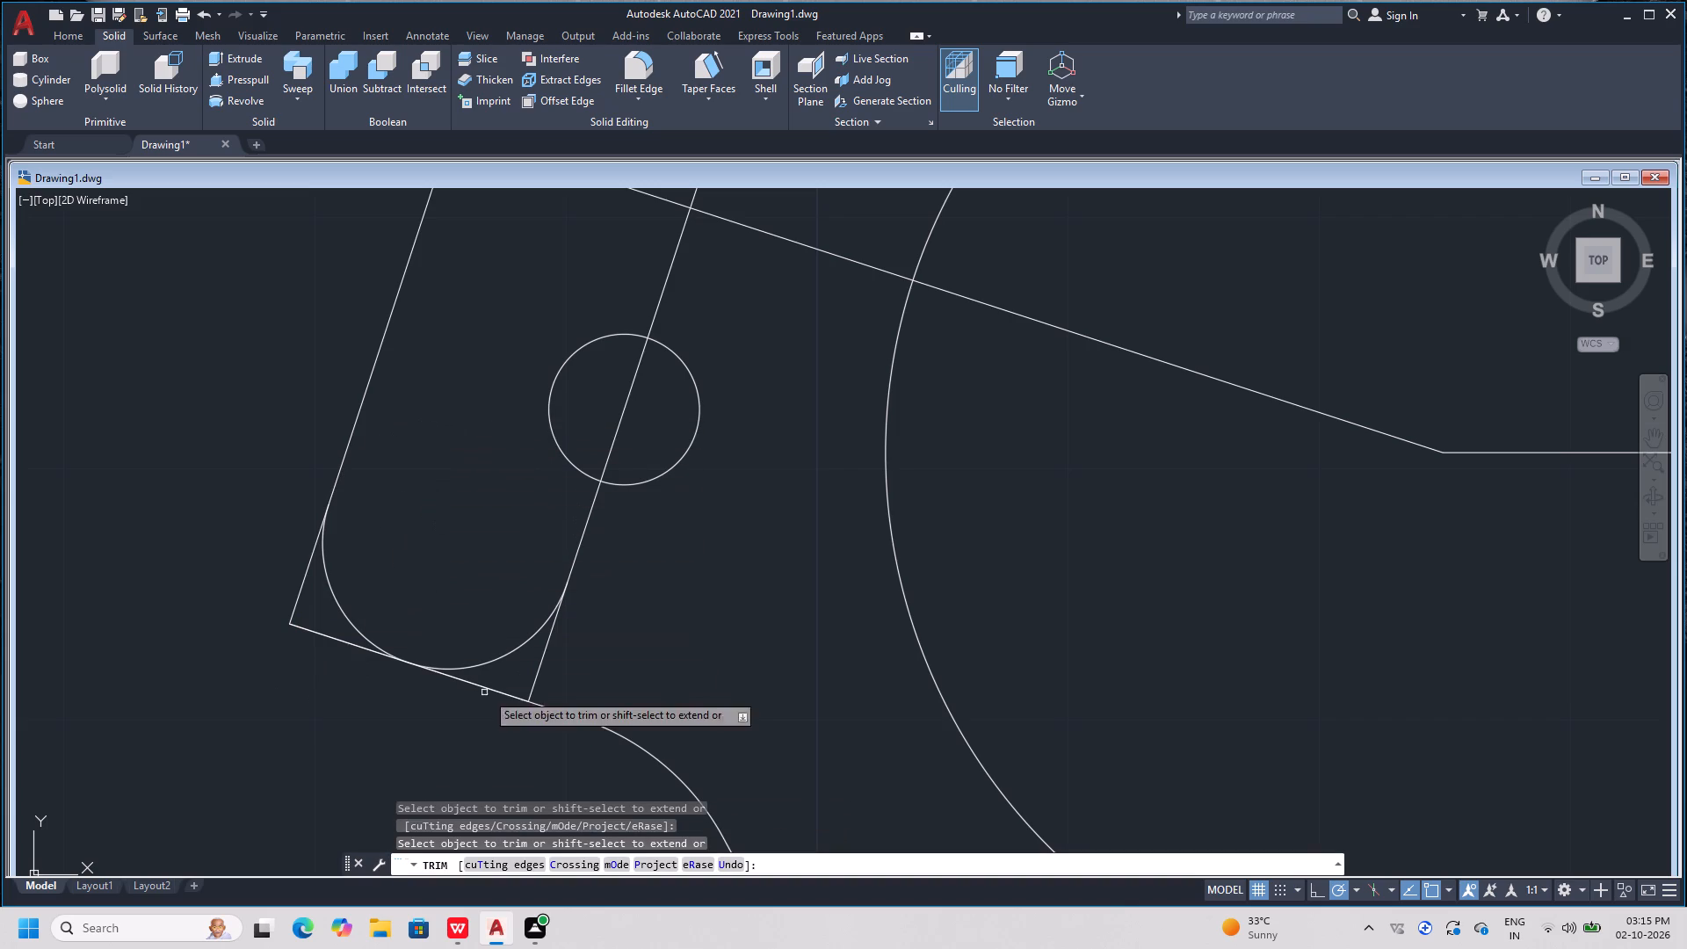
left_click(510, 656)
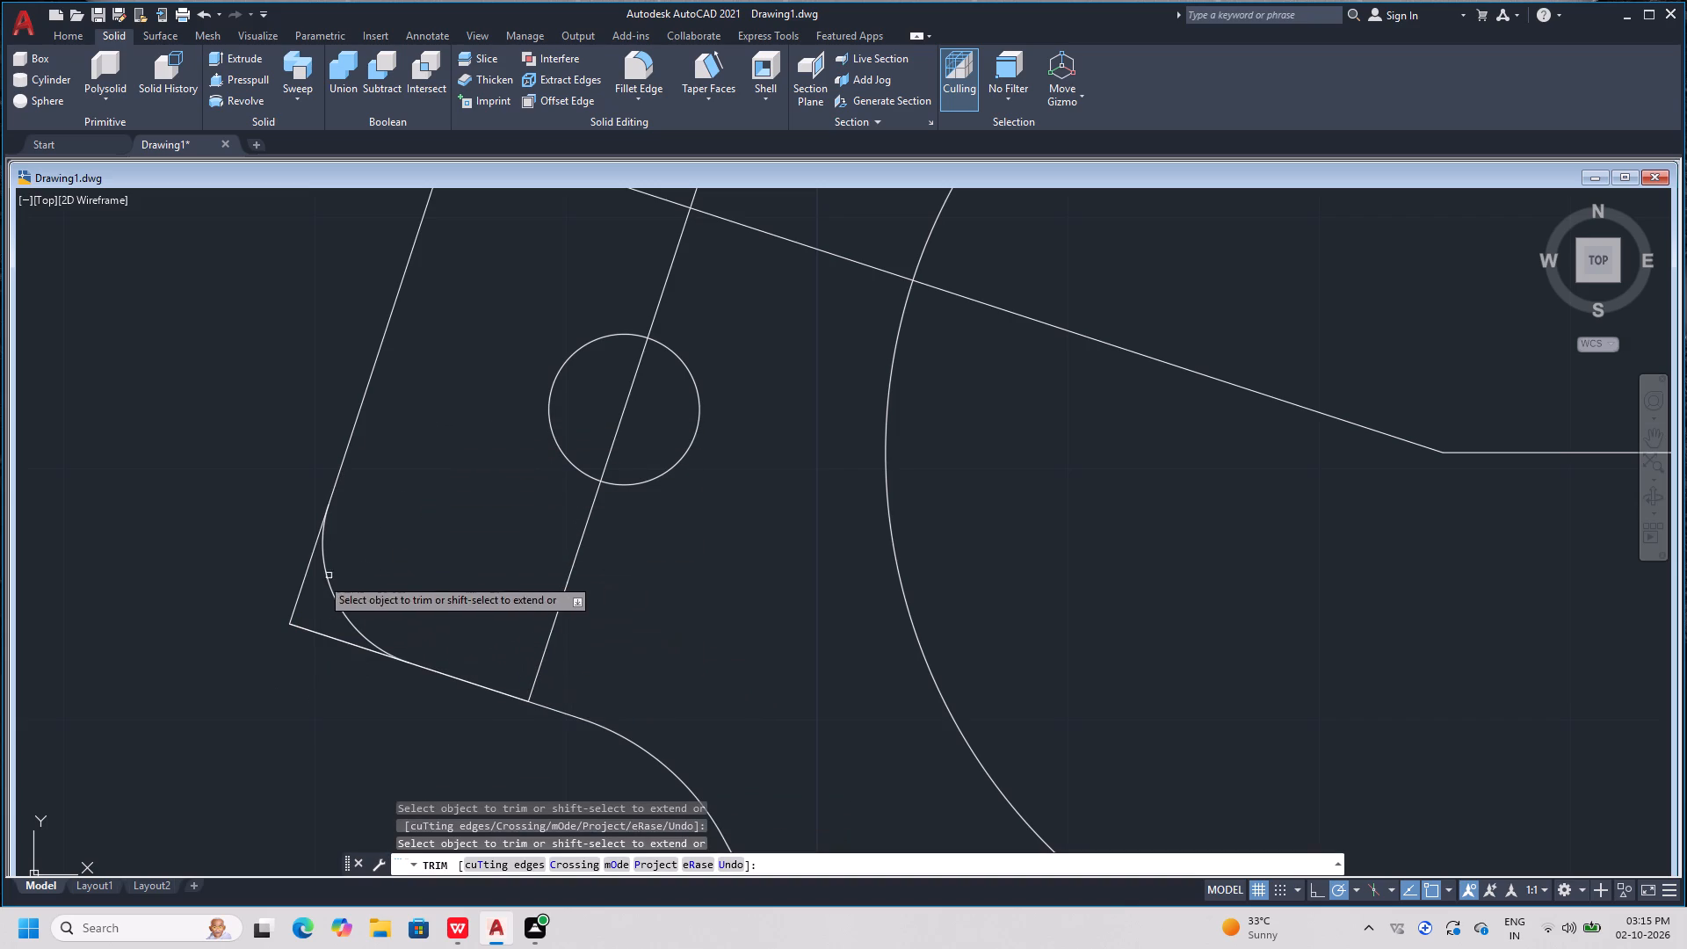
left_click(300, 584)
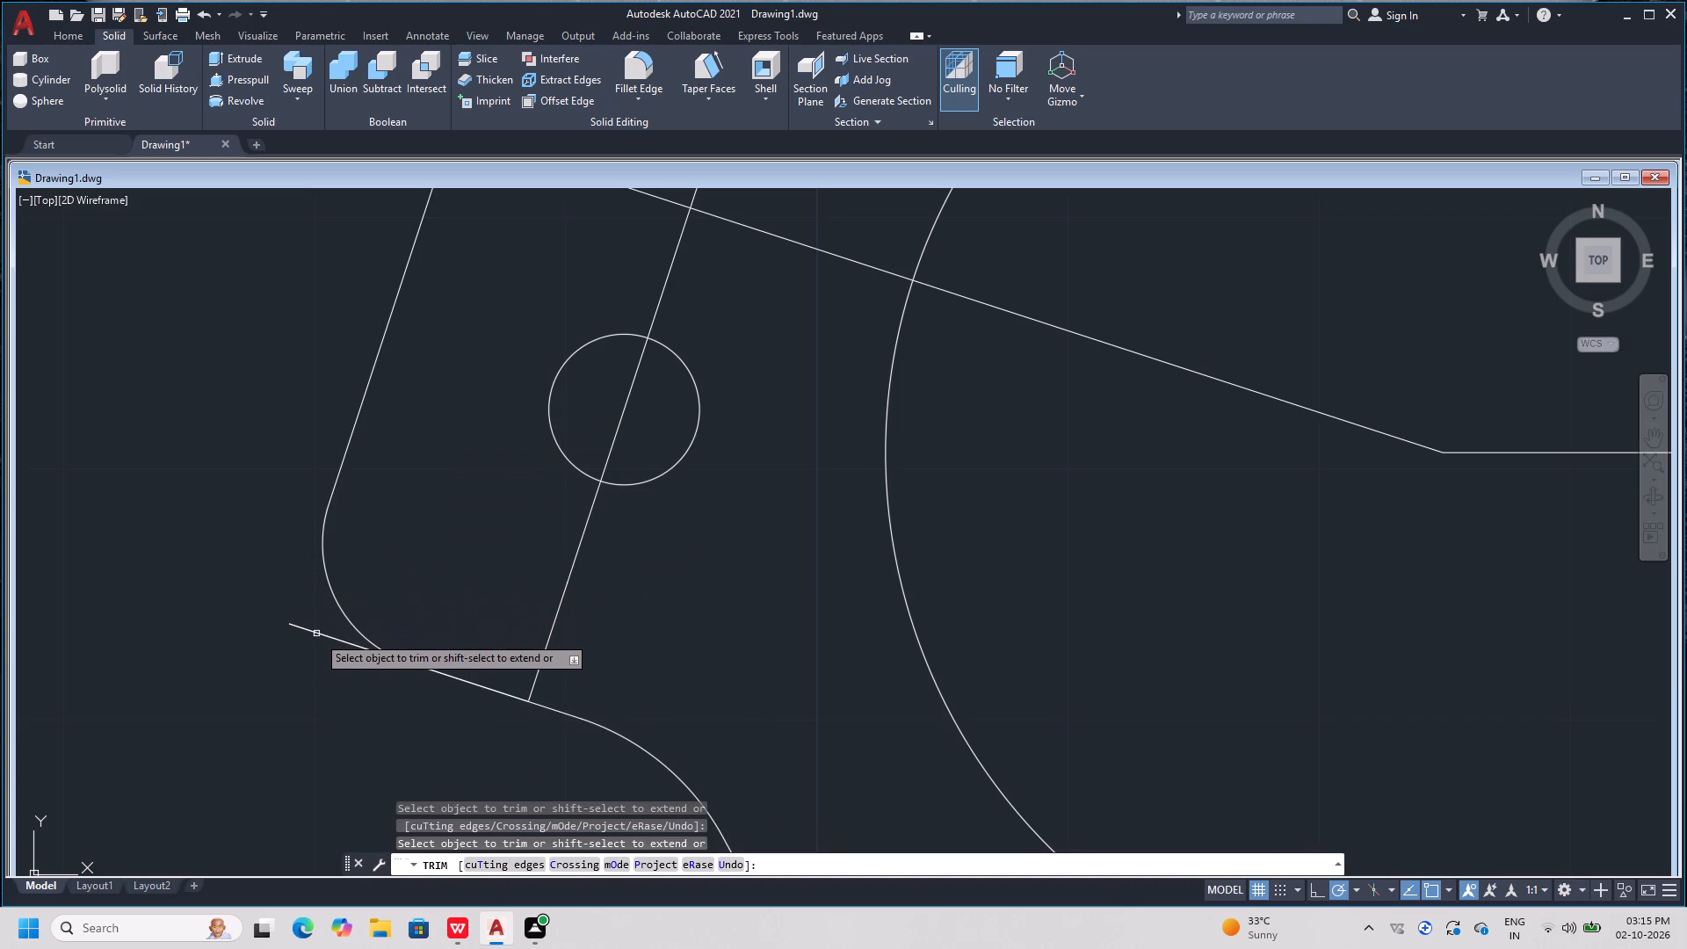
left_click(318, 631)
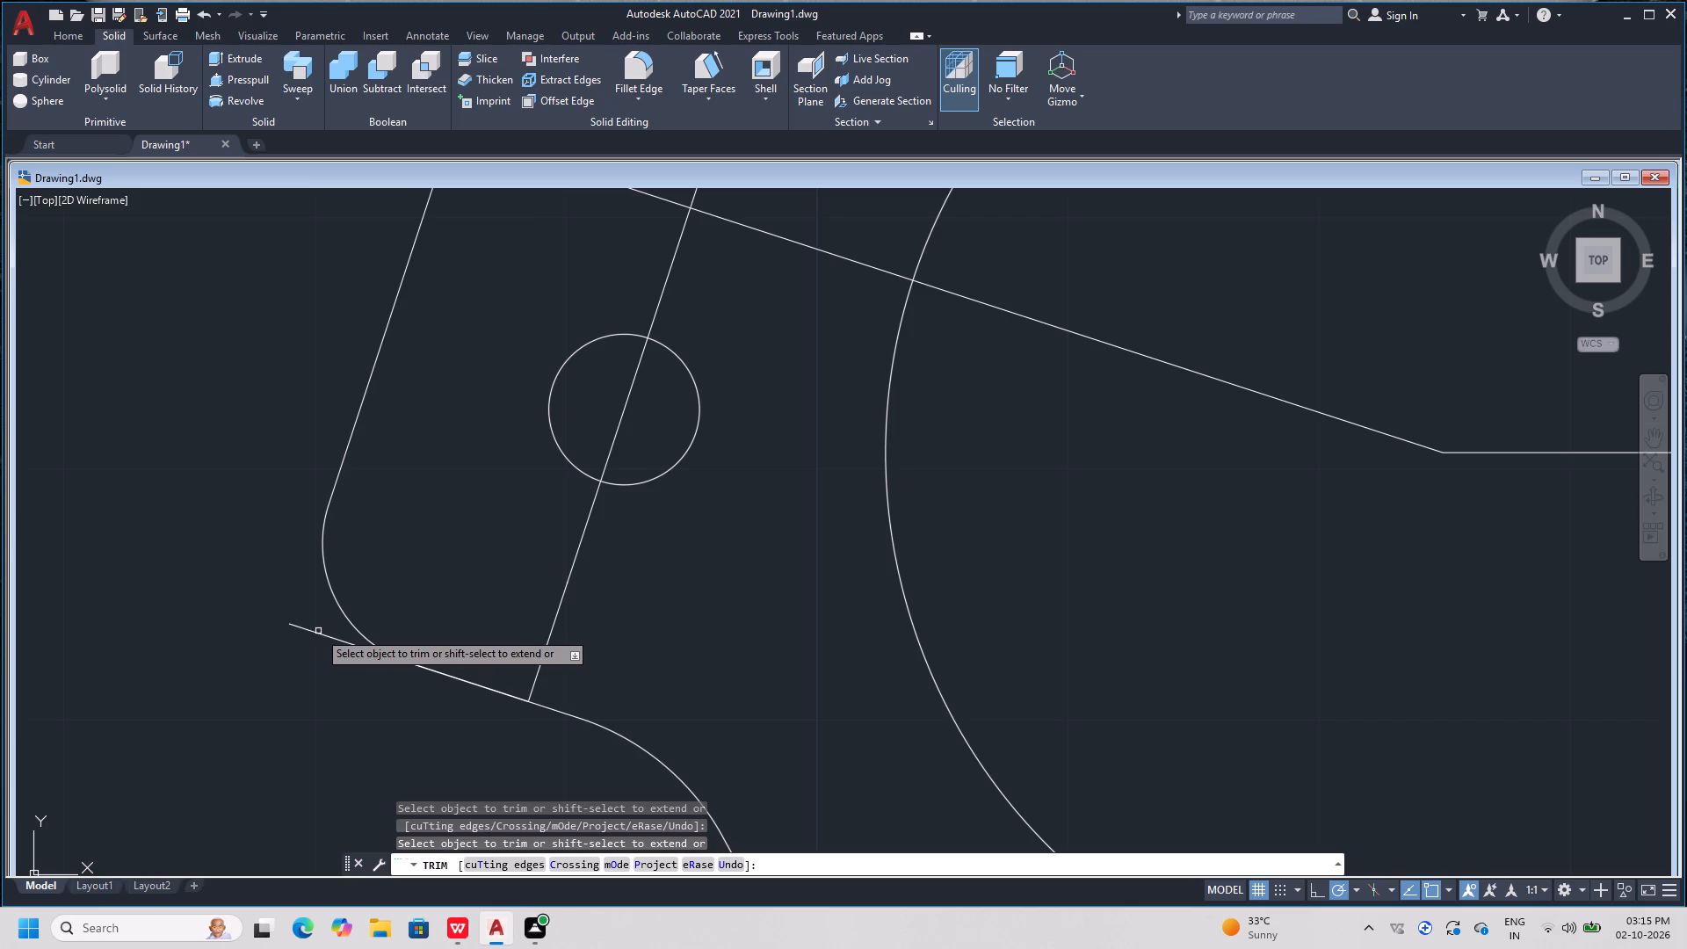
left_click(316, 632)
Trim the upper radius 5 circle and the corner beyond its tangent points to leave a rounded upper outer corner on the strip.
scroll(315, 516, "down", 2)
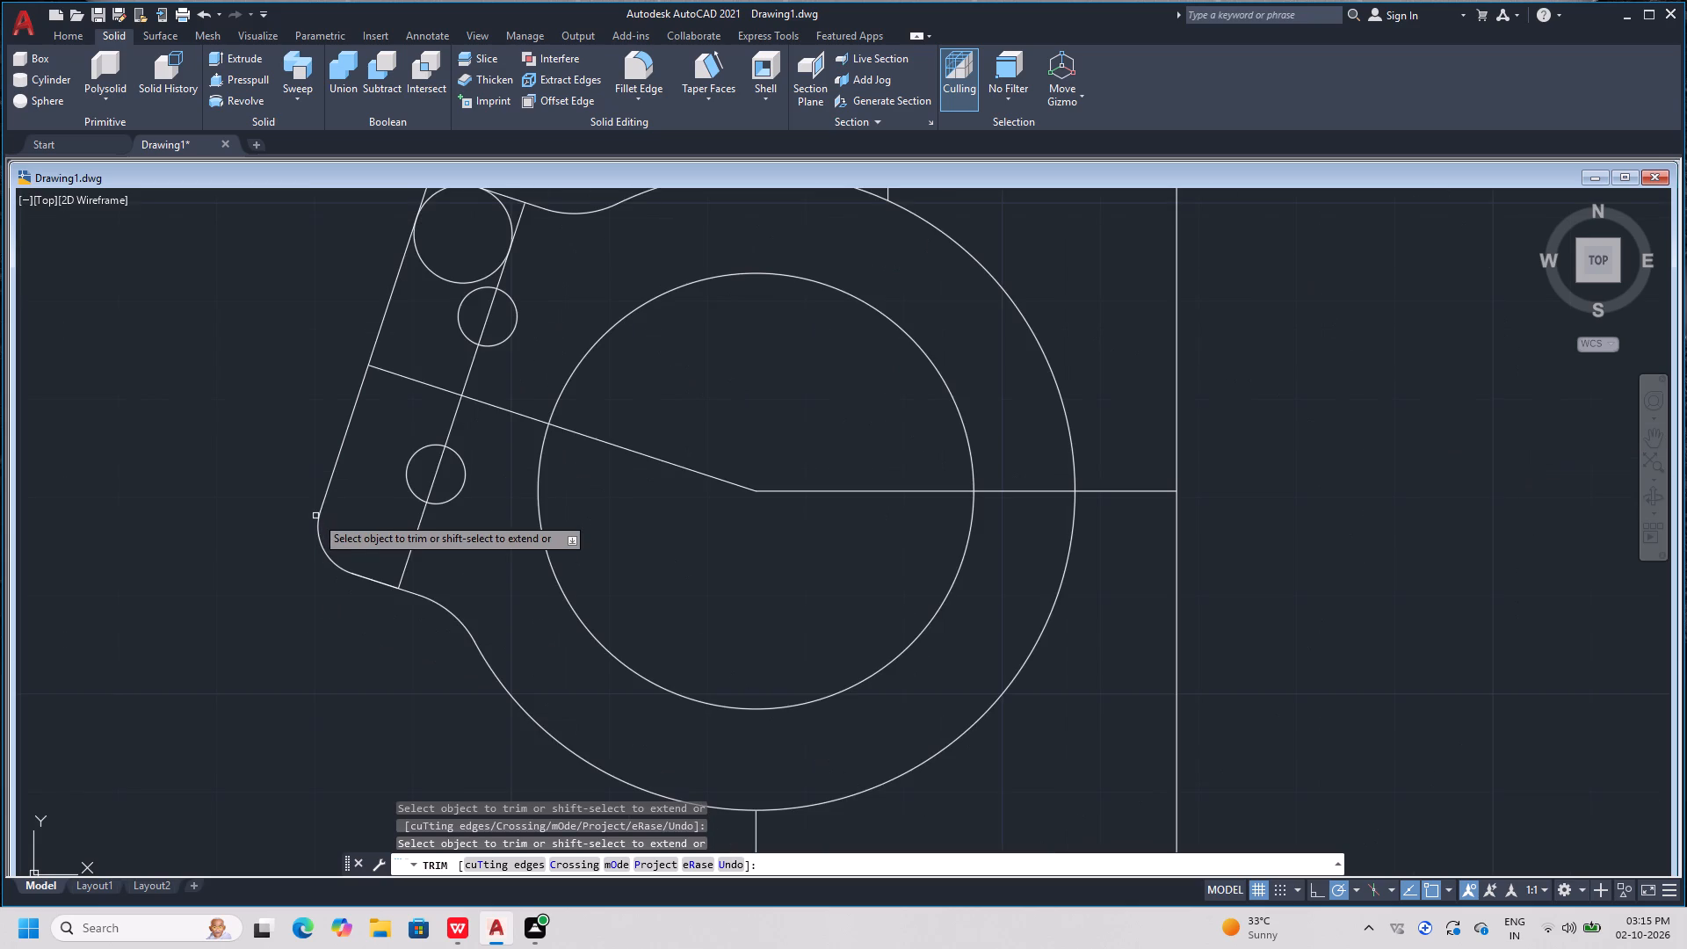
scroll(315, 516, "down", 1)
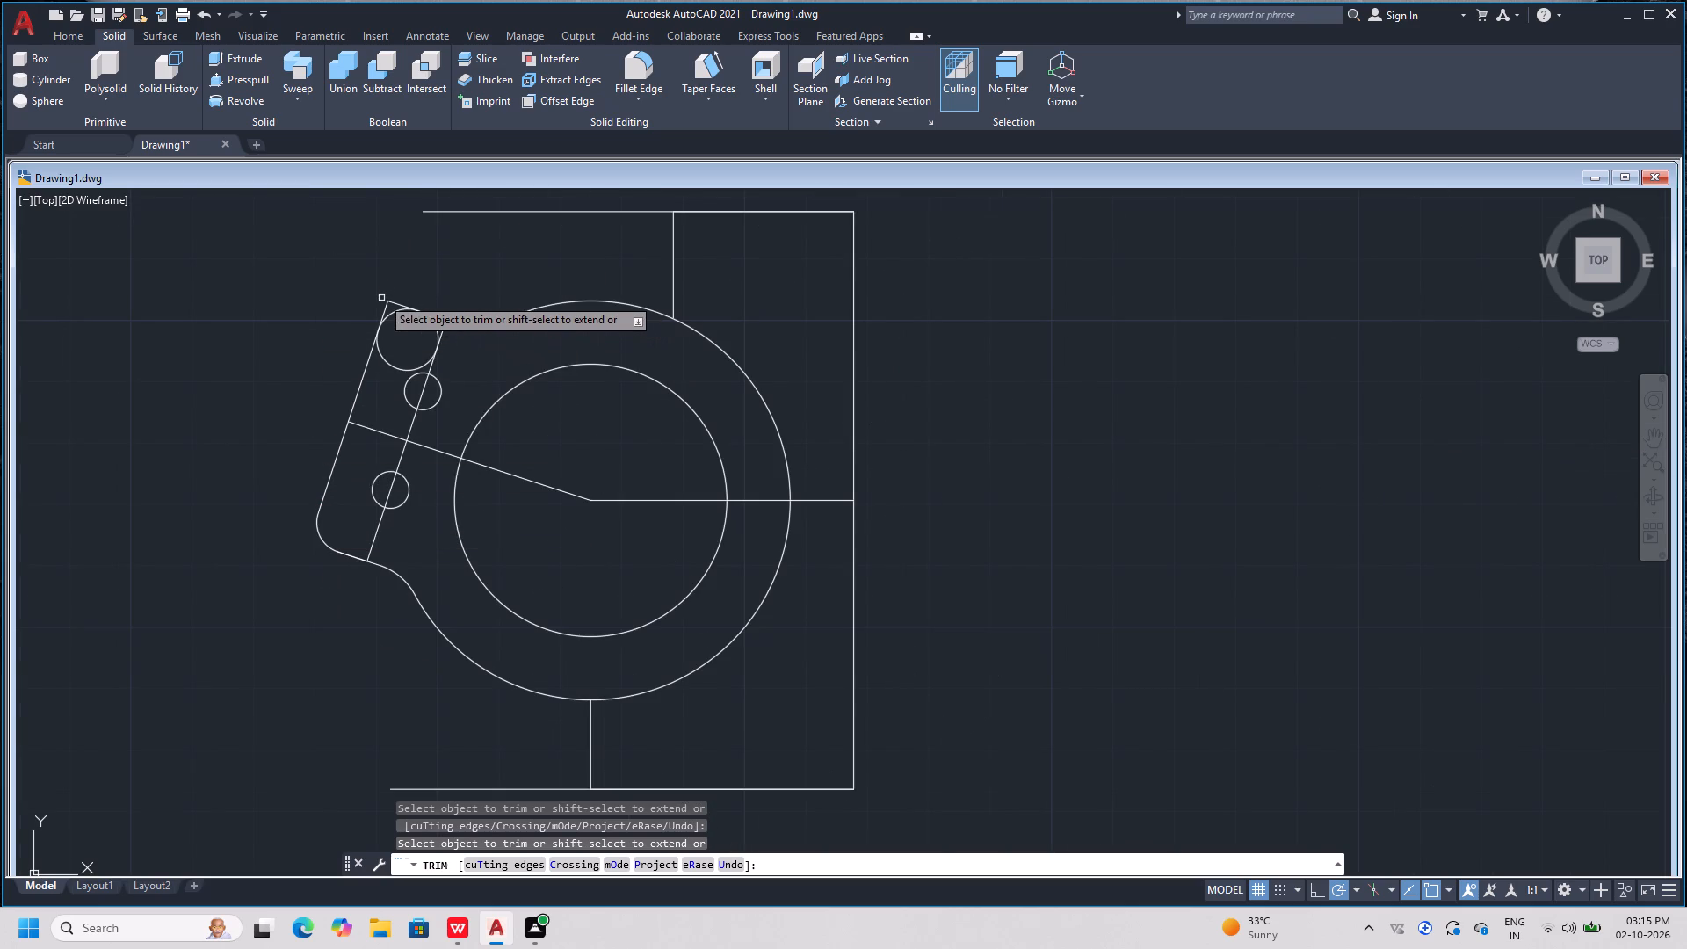
scroll(381, 297, "up", 2)
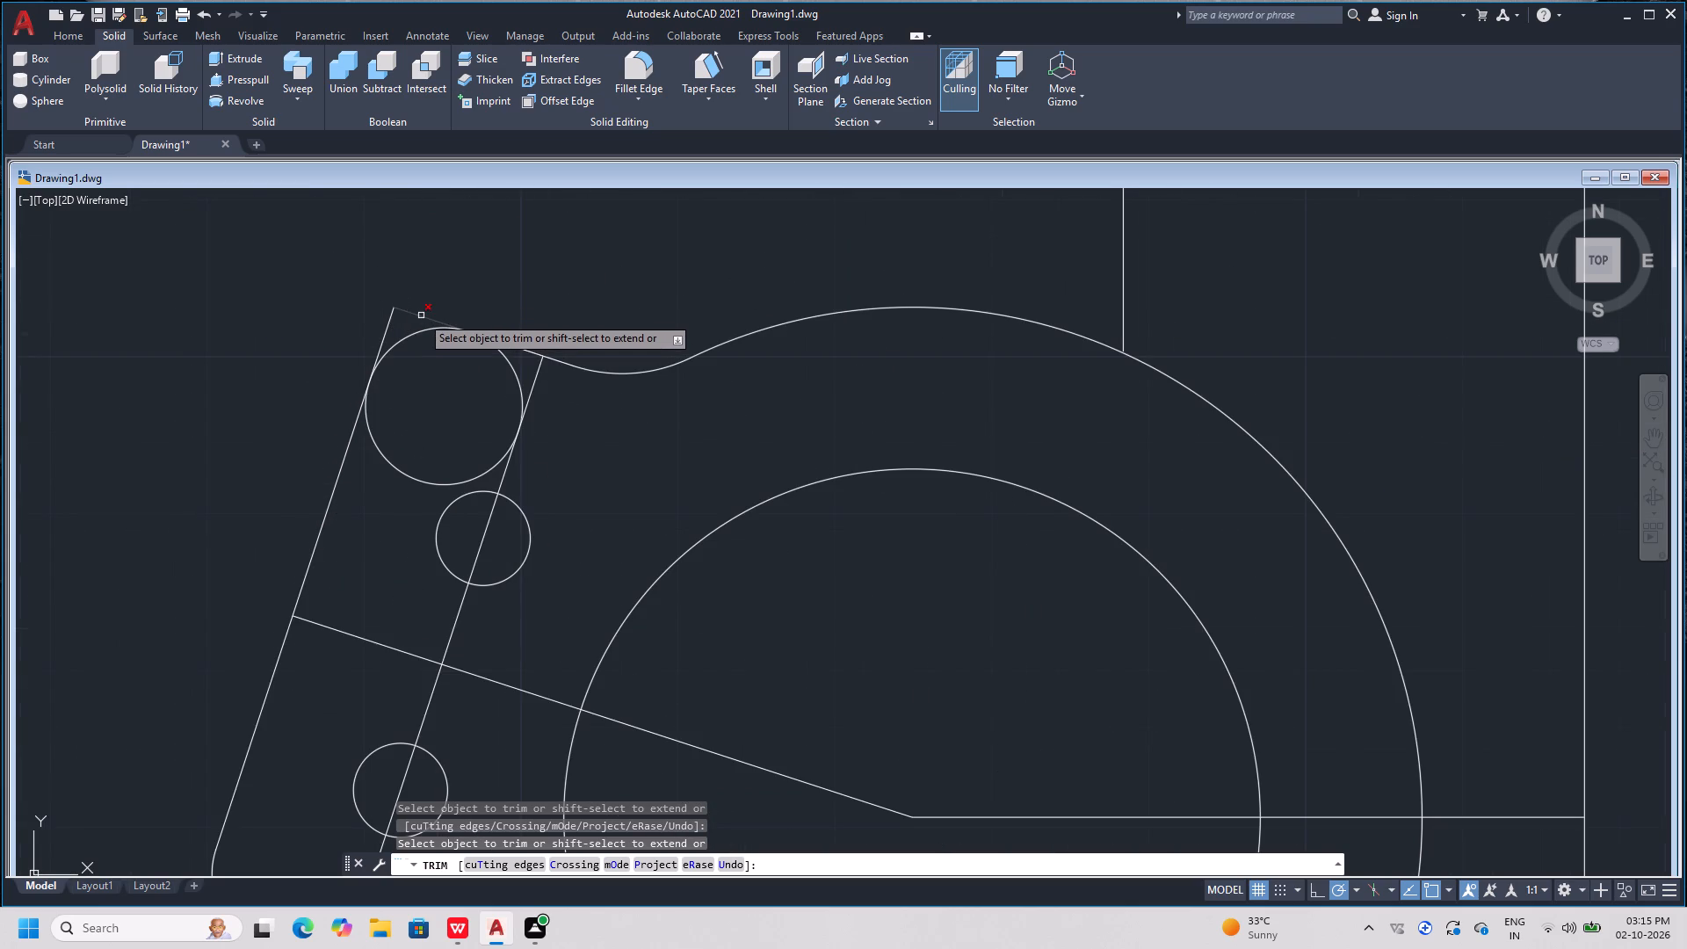
left_click(421, 315)
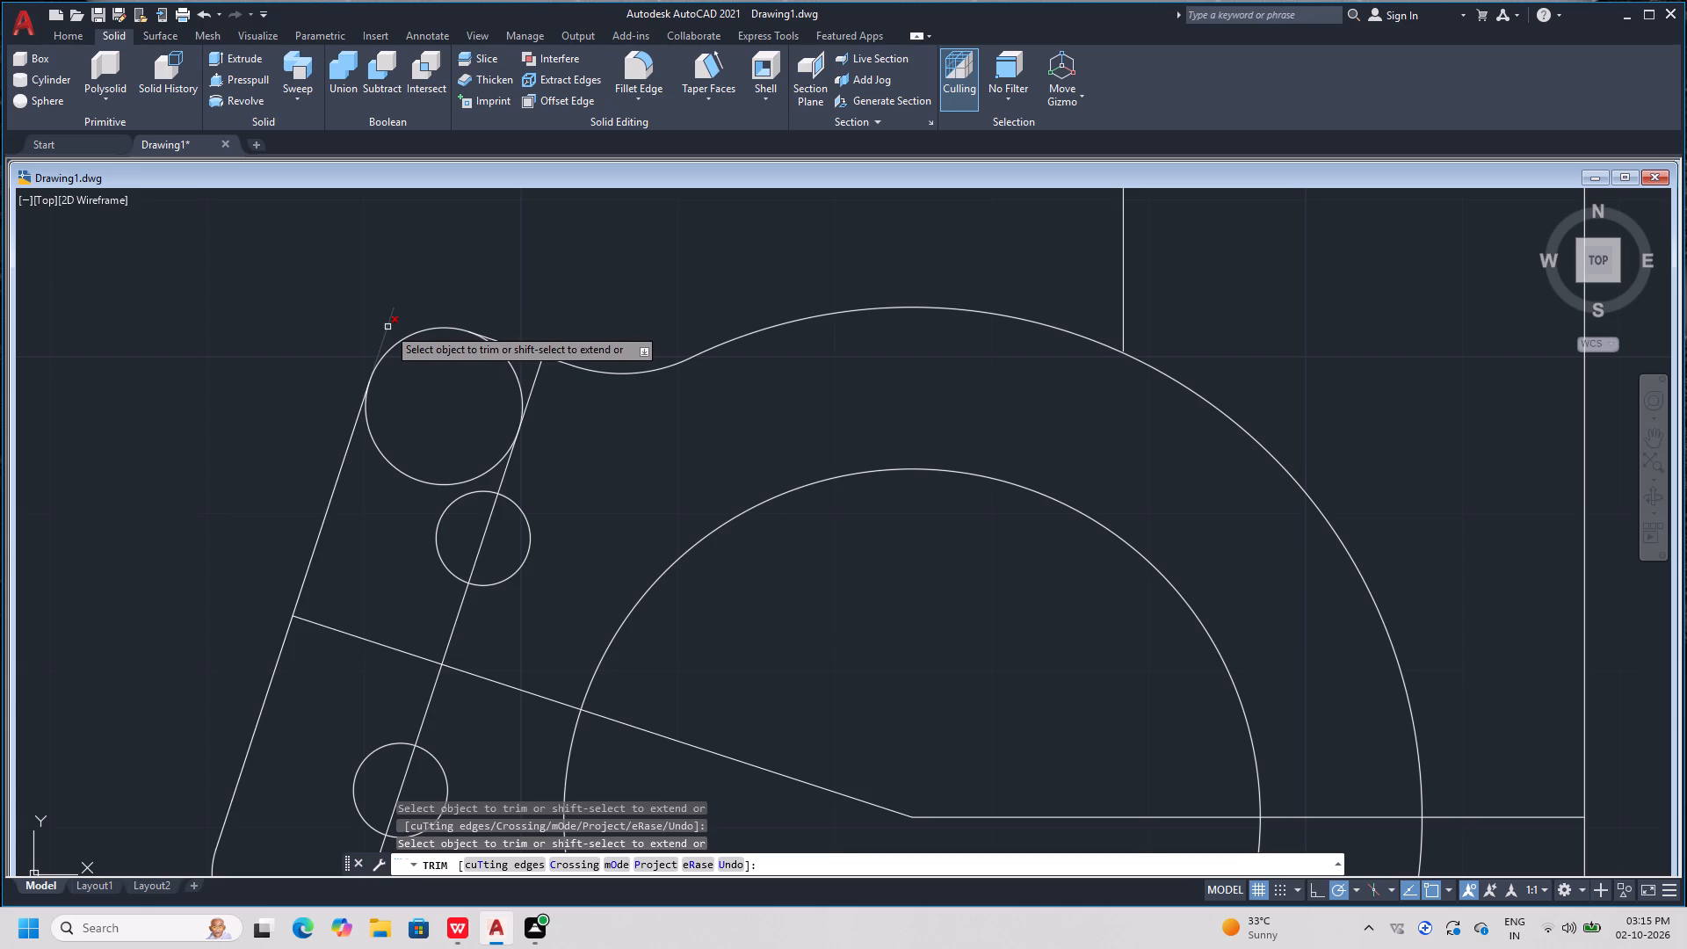
left_click(387, 327)
left_click(390, 465)
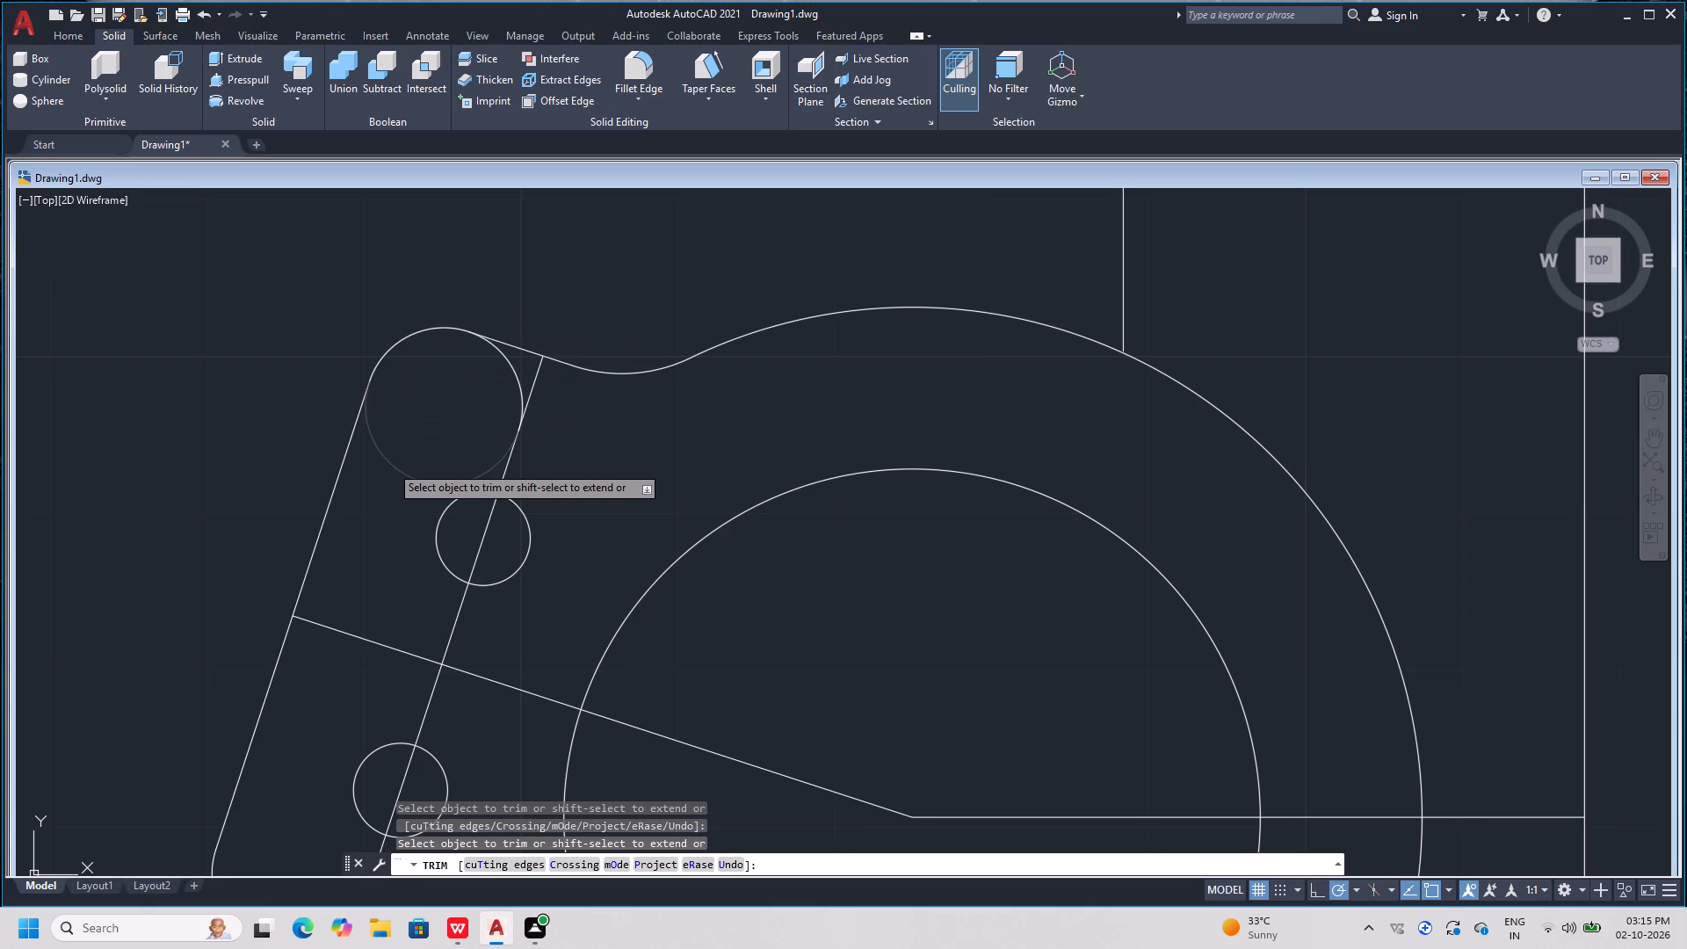
left_click(510, 371)
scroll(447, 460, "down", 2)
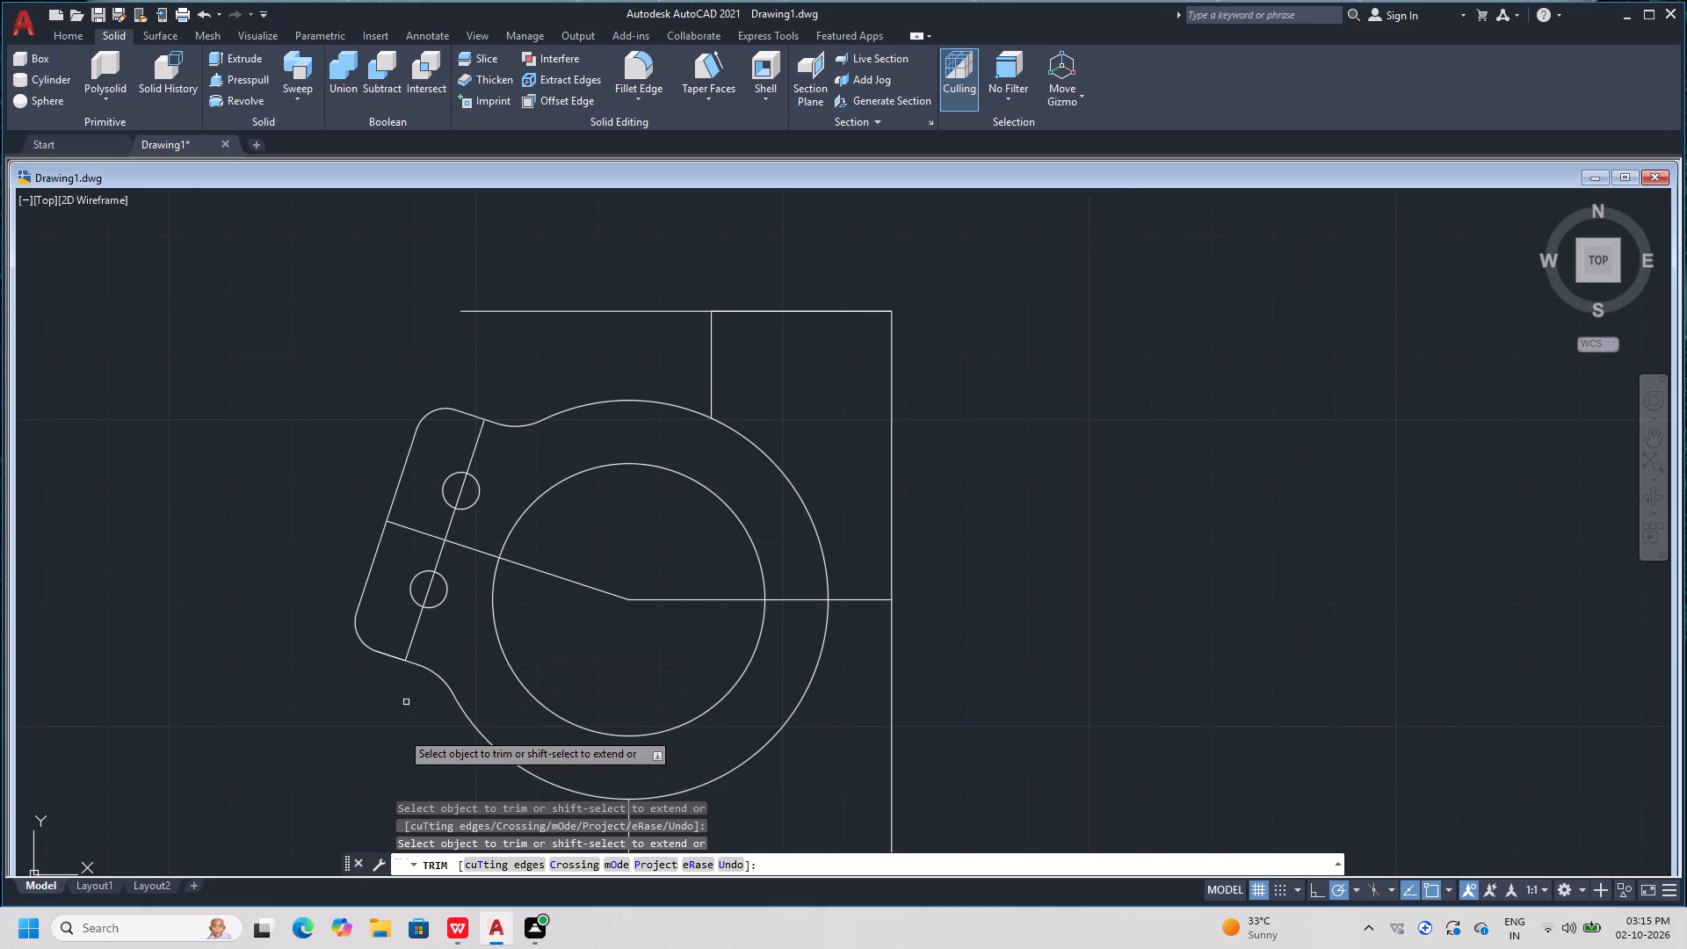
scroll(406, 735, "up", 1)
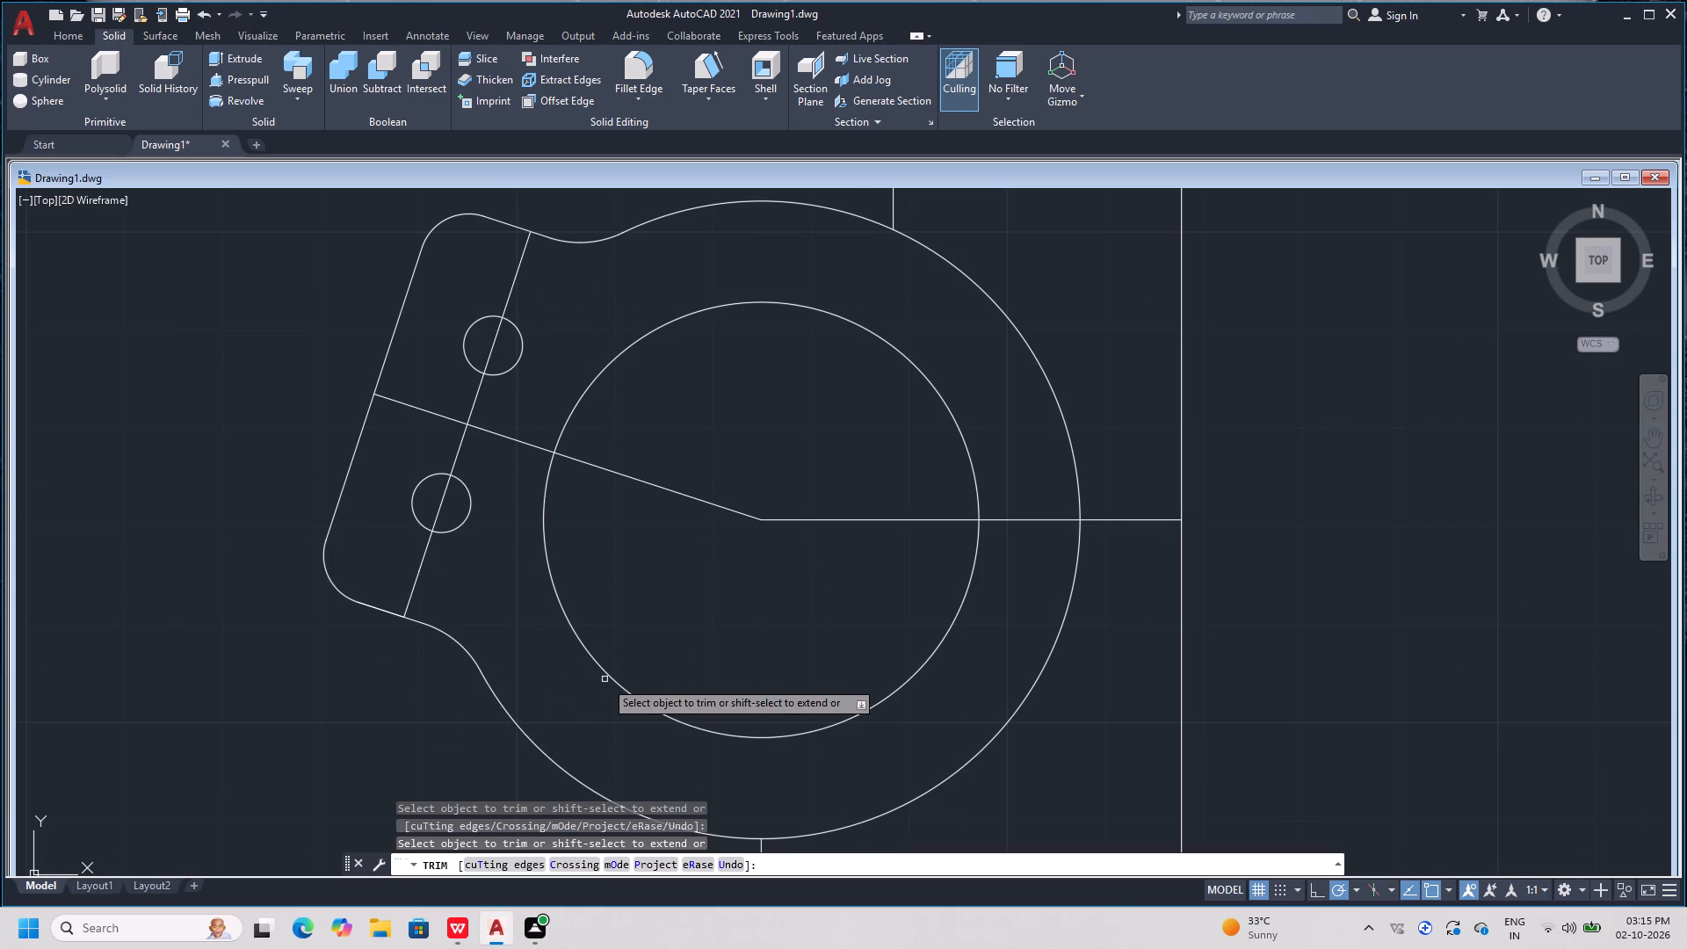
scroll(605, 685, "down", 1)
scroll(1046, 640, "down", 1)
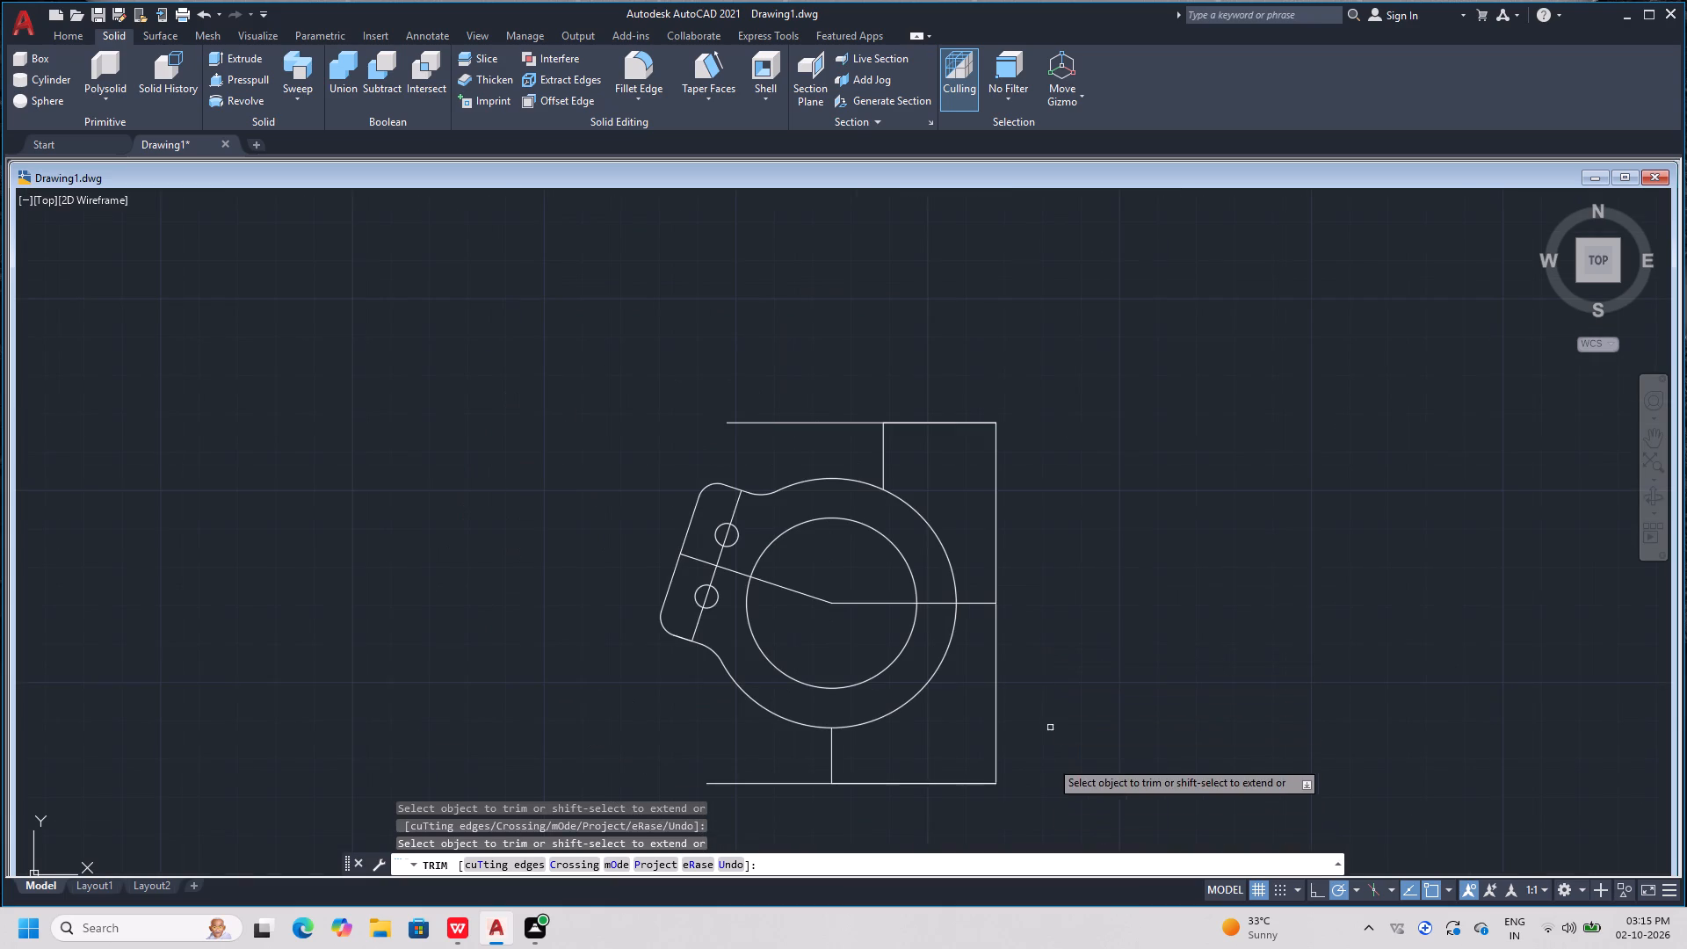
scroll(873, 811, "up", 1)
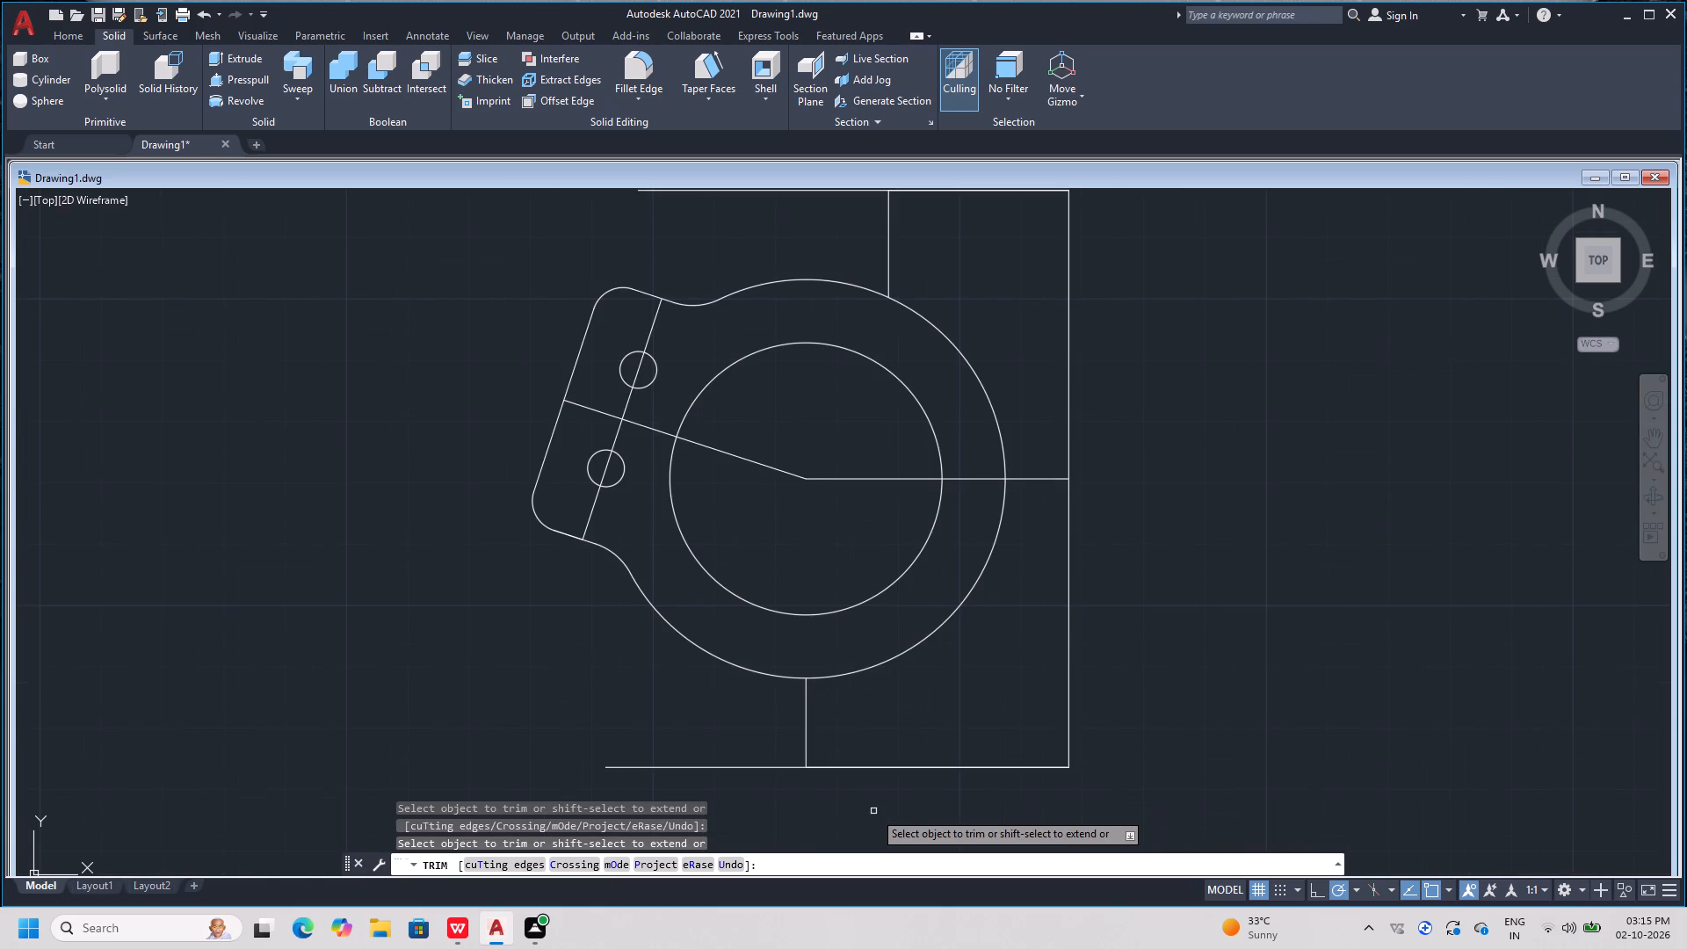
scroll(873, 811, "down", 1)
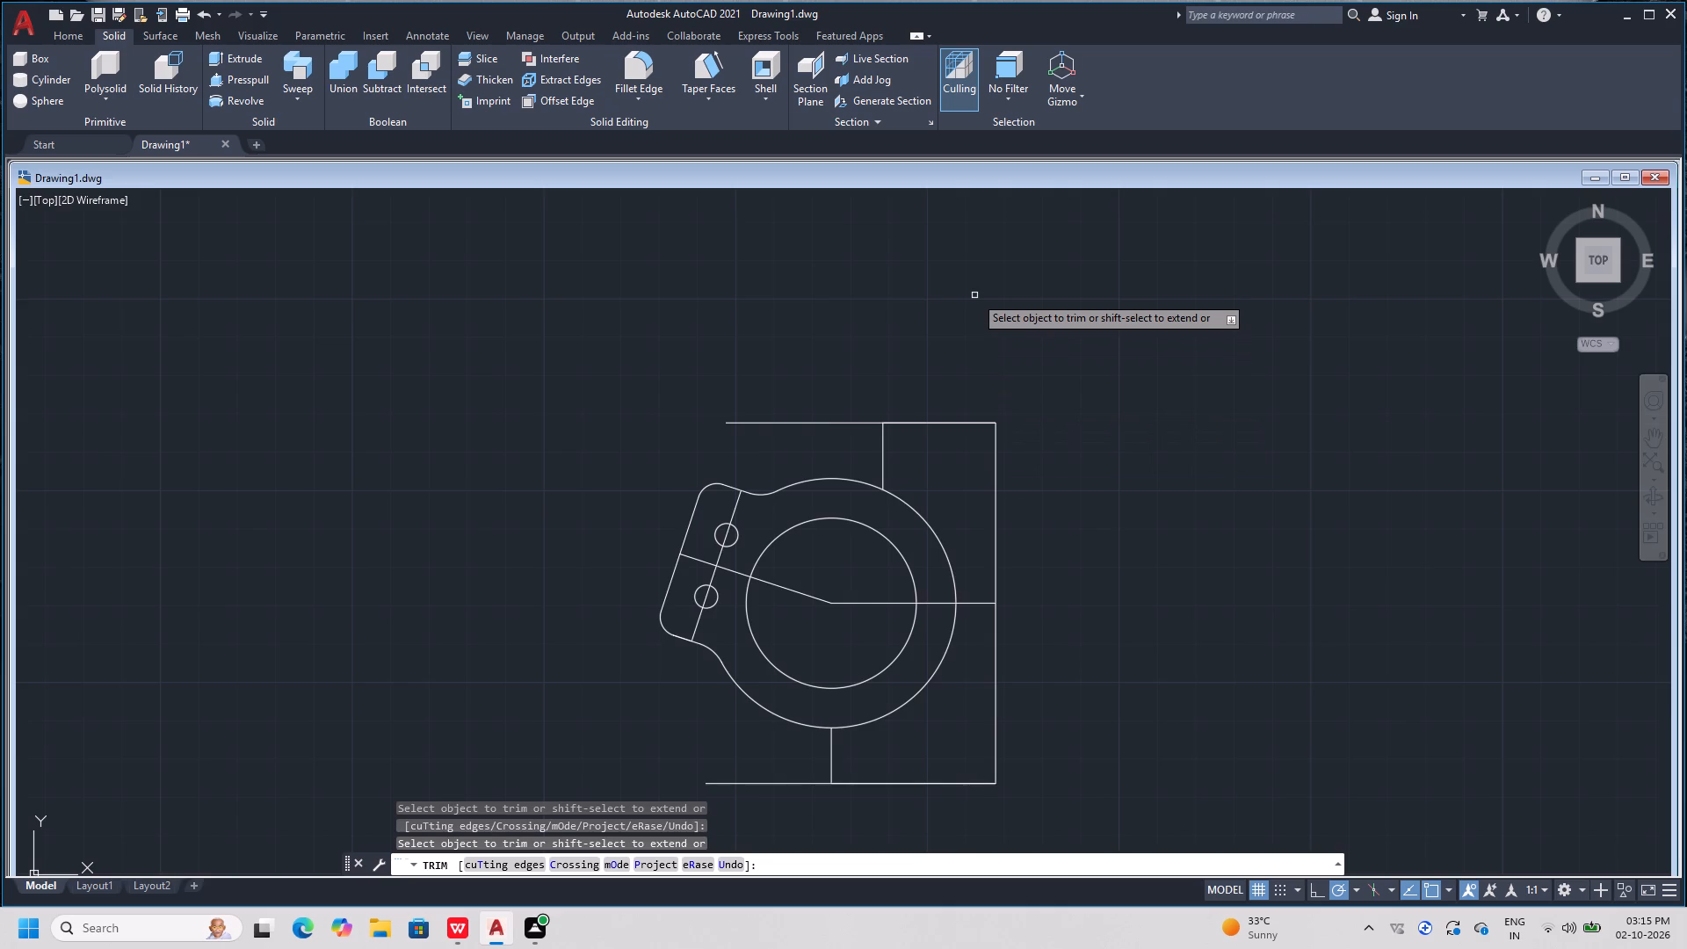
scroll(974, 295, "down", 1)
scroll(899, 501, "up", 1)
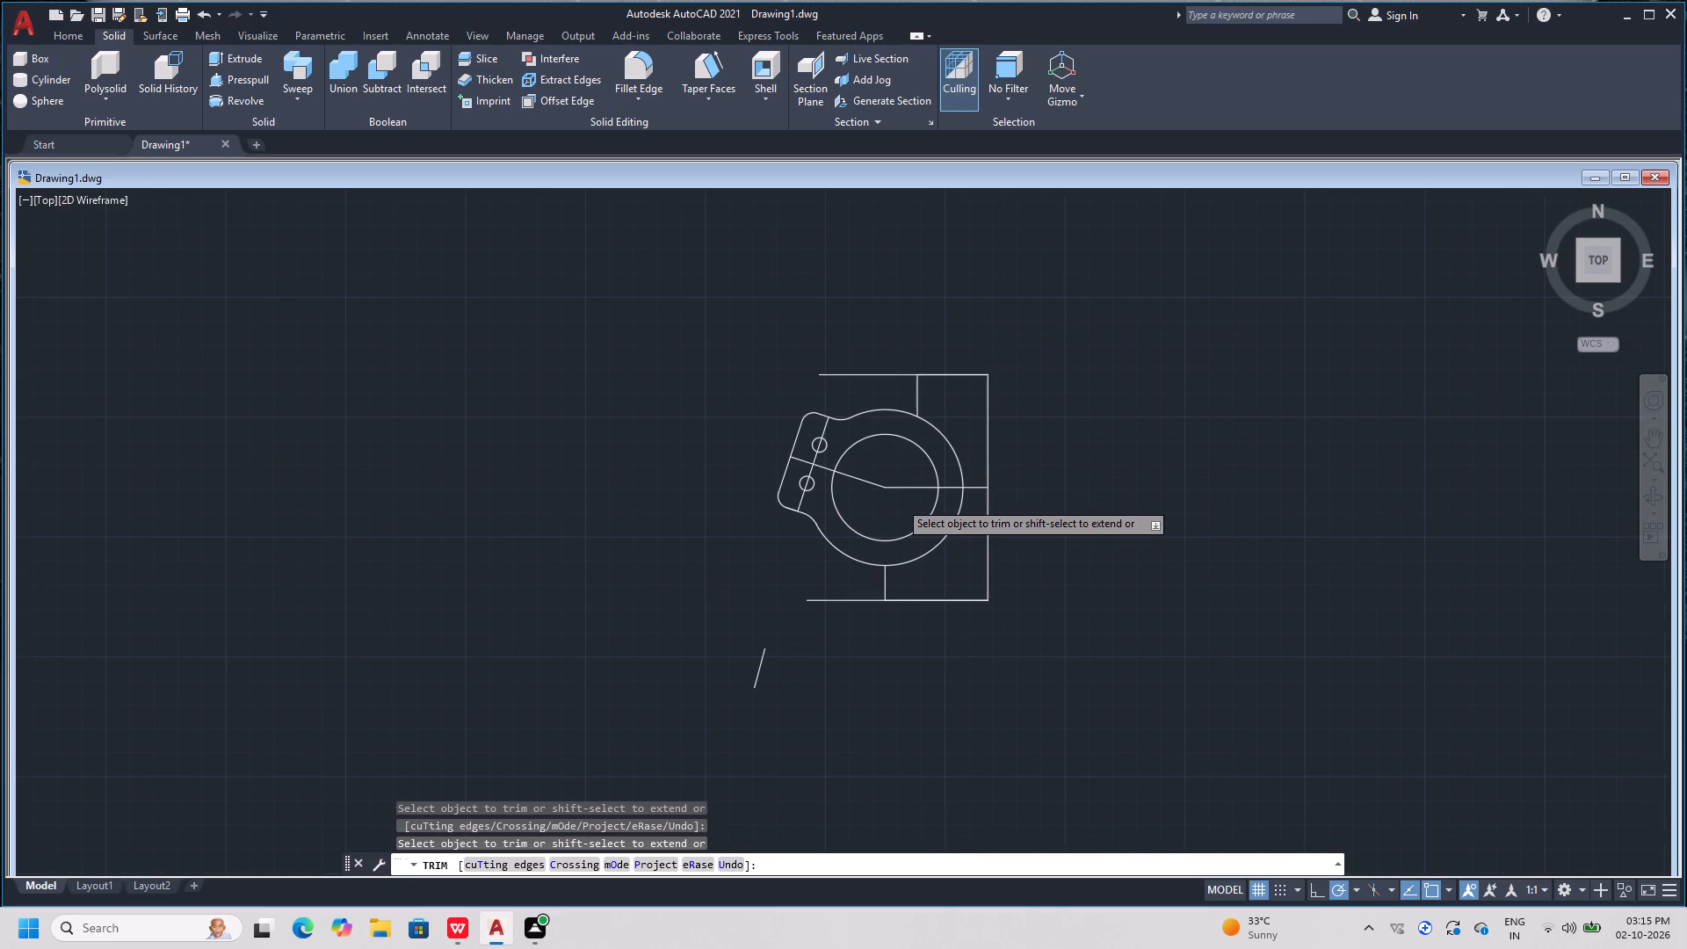
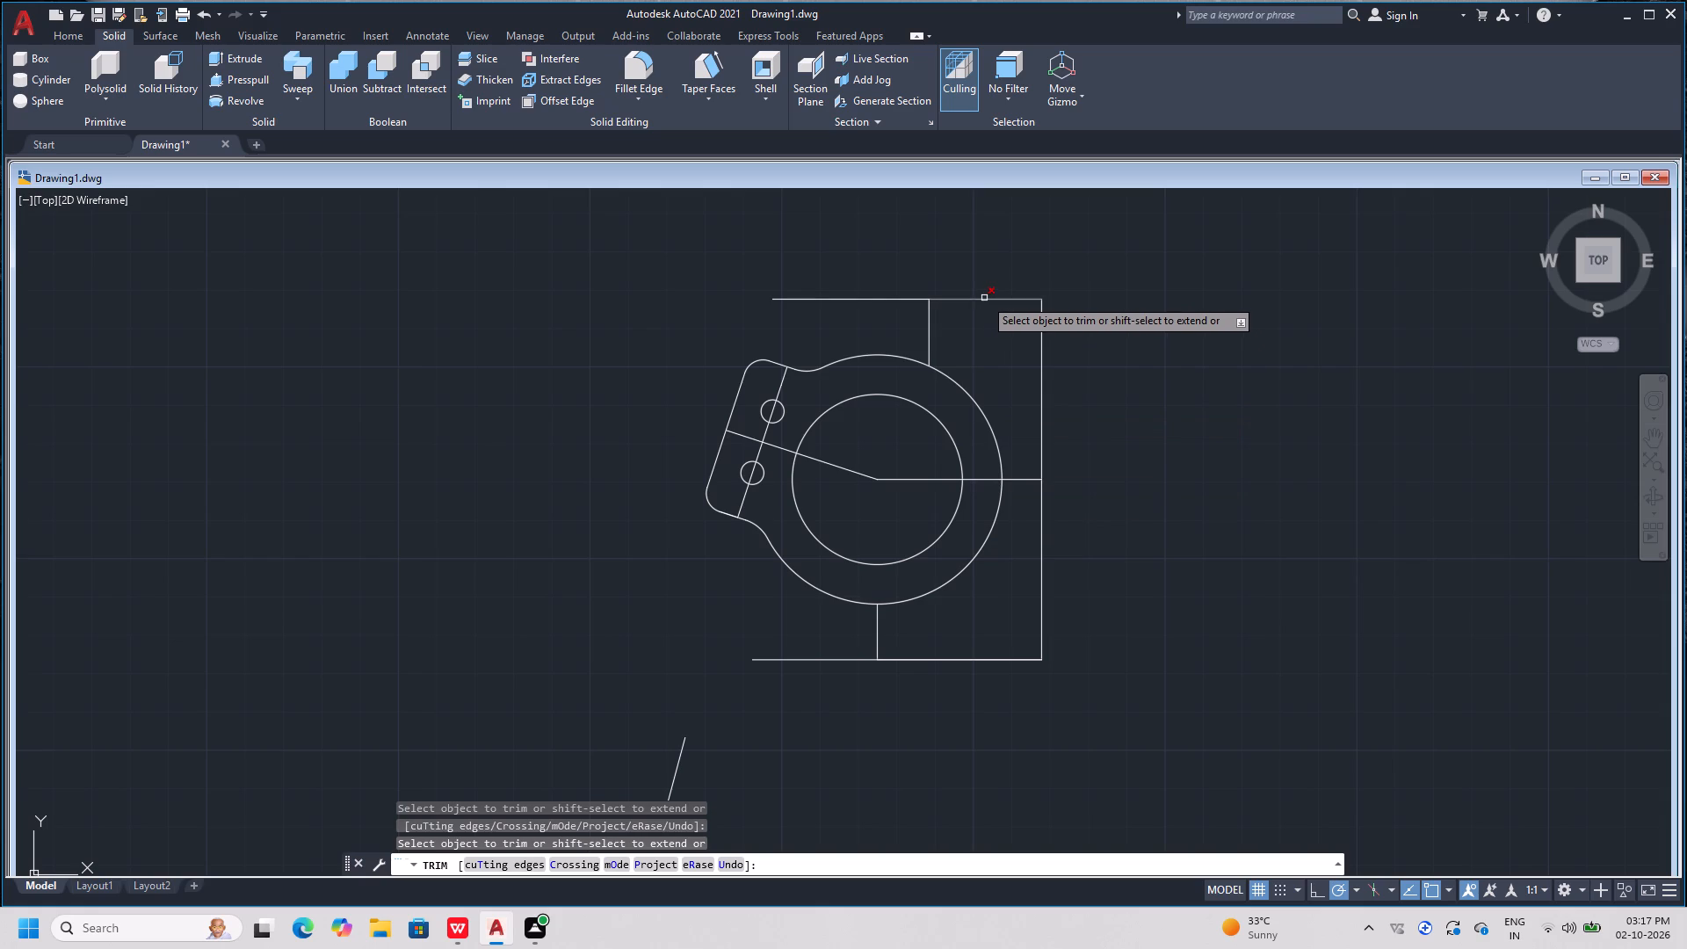
Trim away the outline's top edge between the short upper vertical line and the long right-hand vertical edge.
left_click(984, 298)
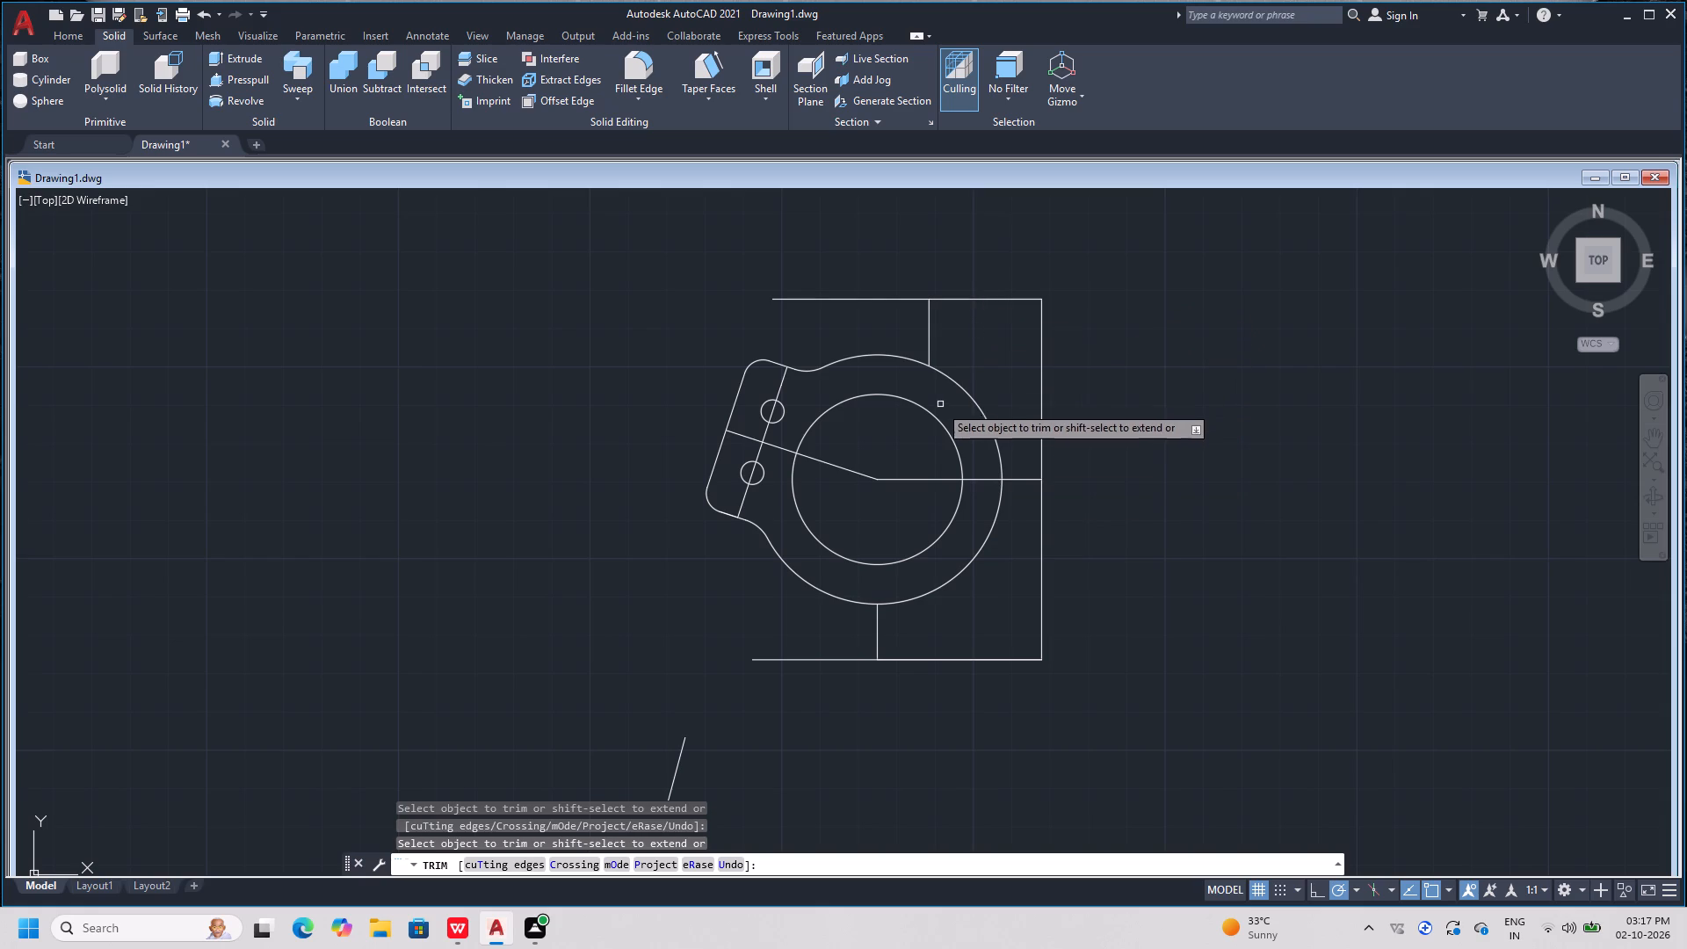
left_click(990, 300)
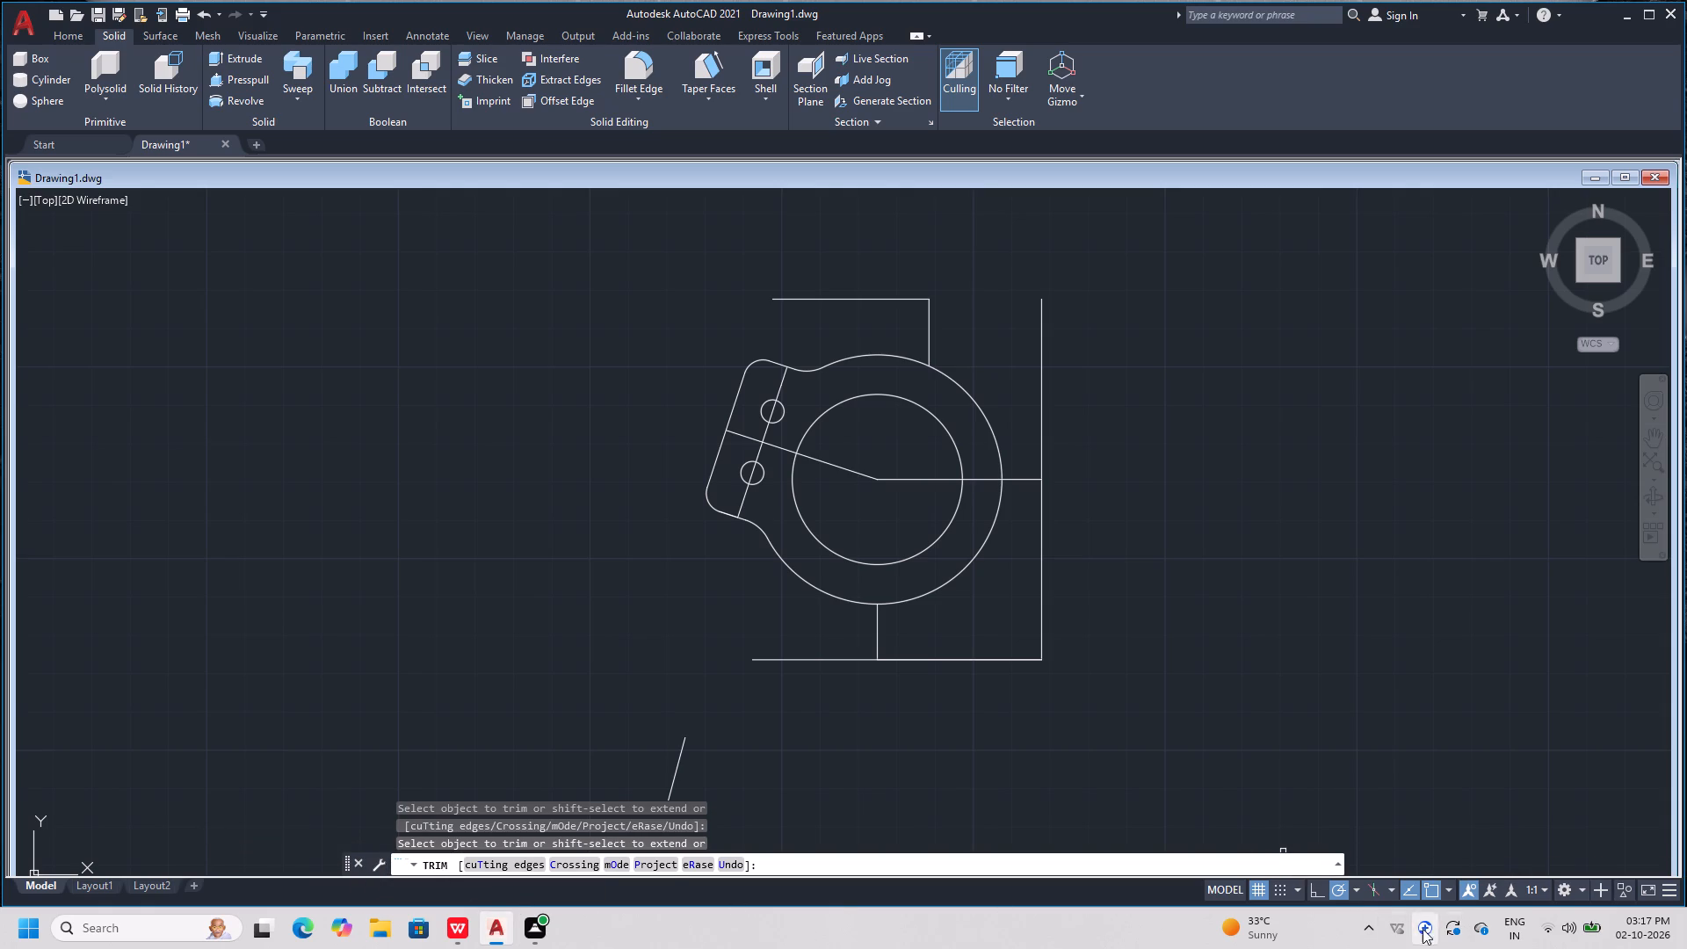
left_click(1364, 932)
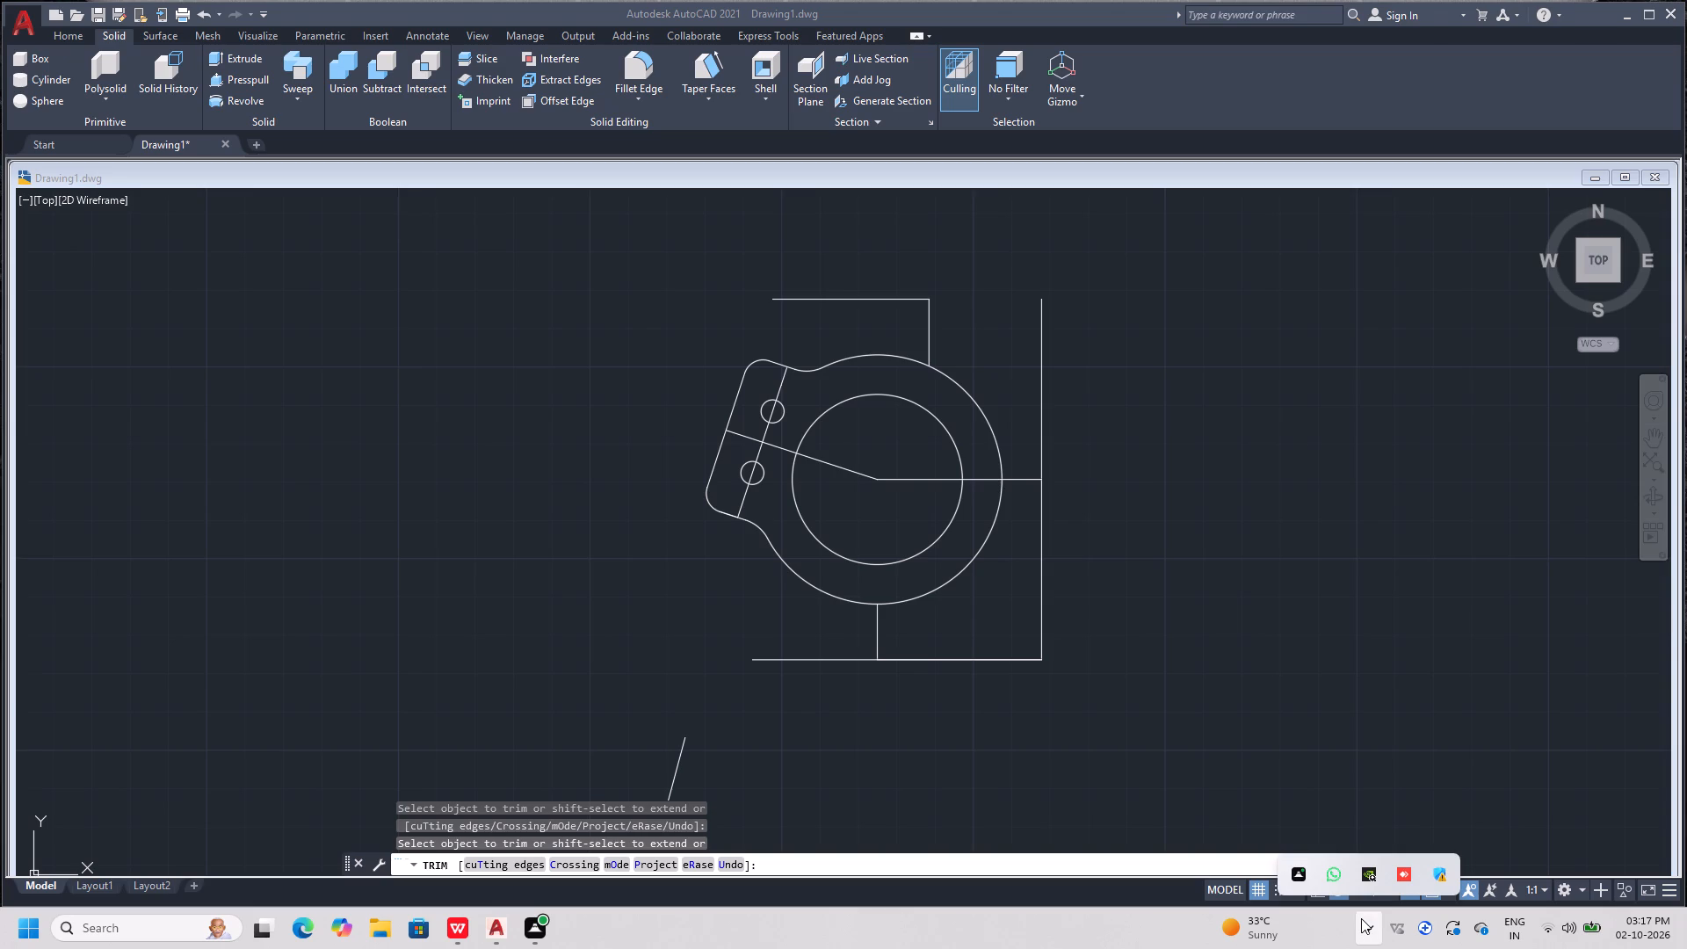
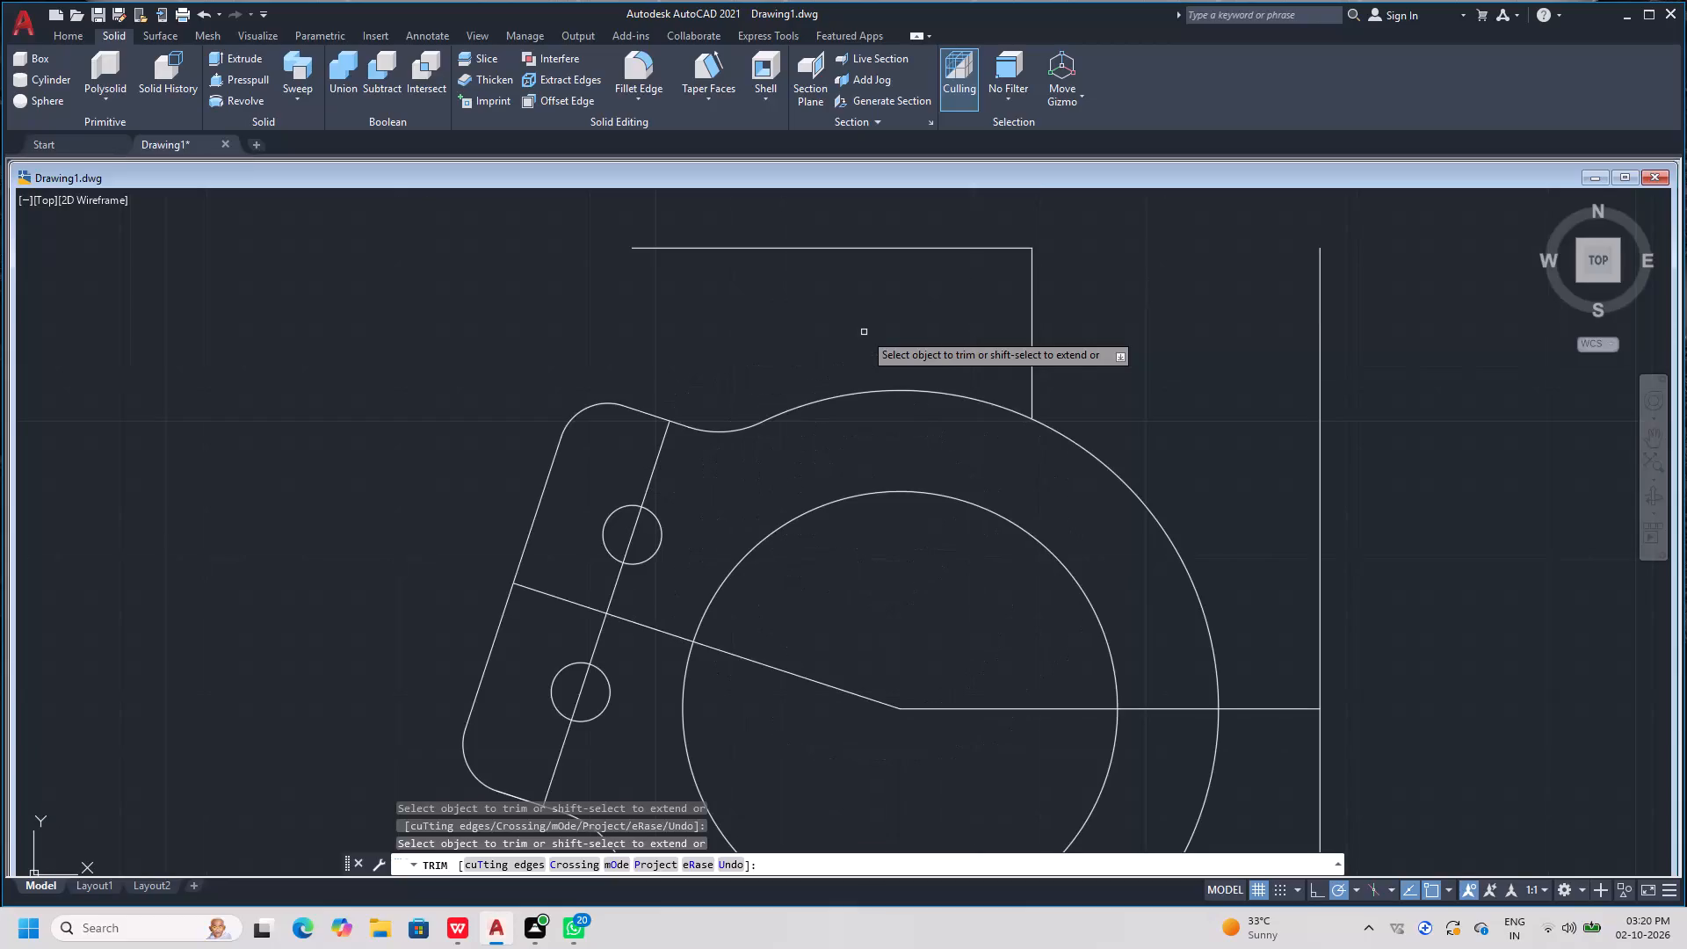
Draw a 14.69-unit horizontal construction line inward from the upper end of the outline's long right-hand edge.
scroll(864, 332, "down", 1)
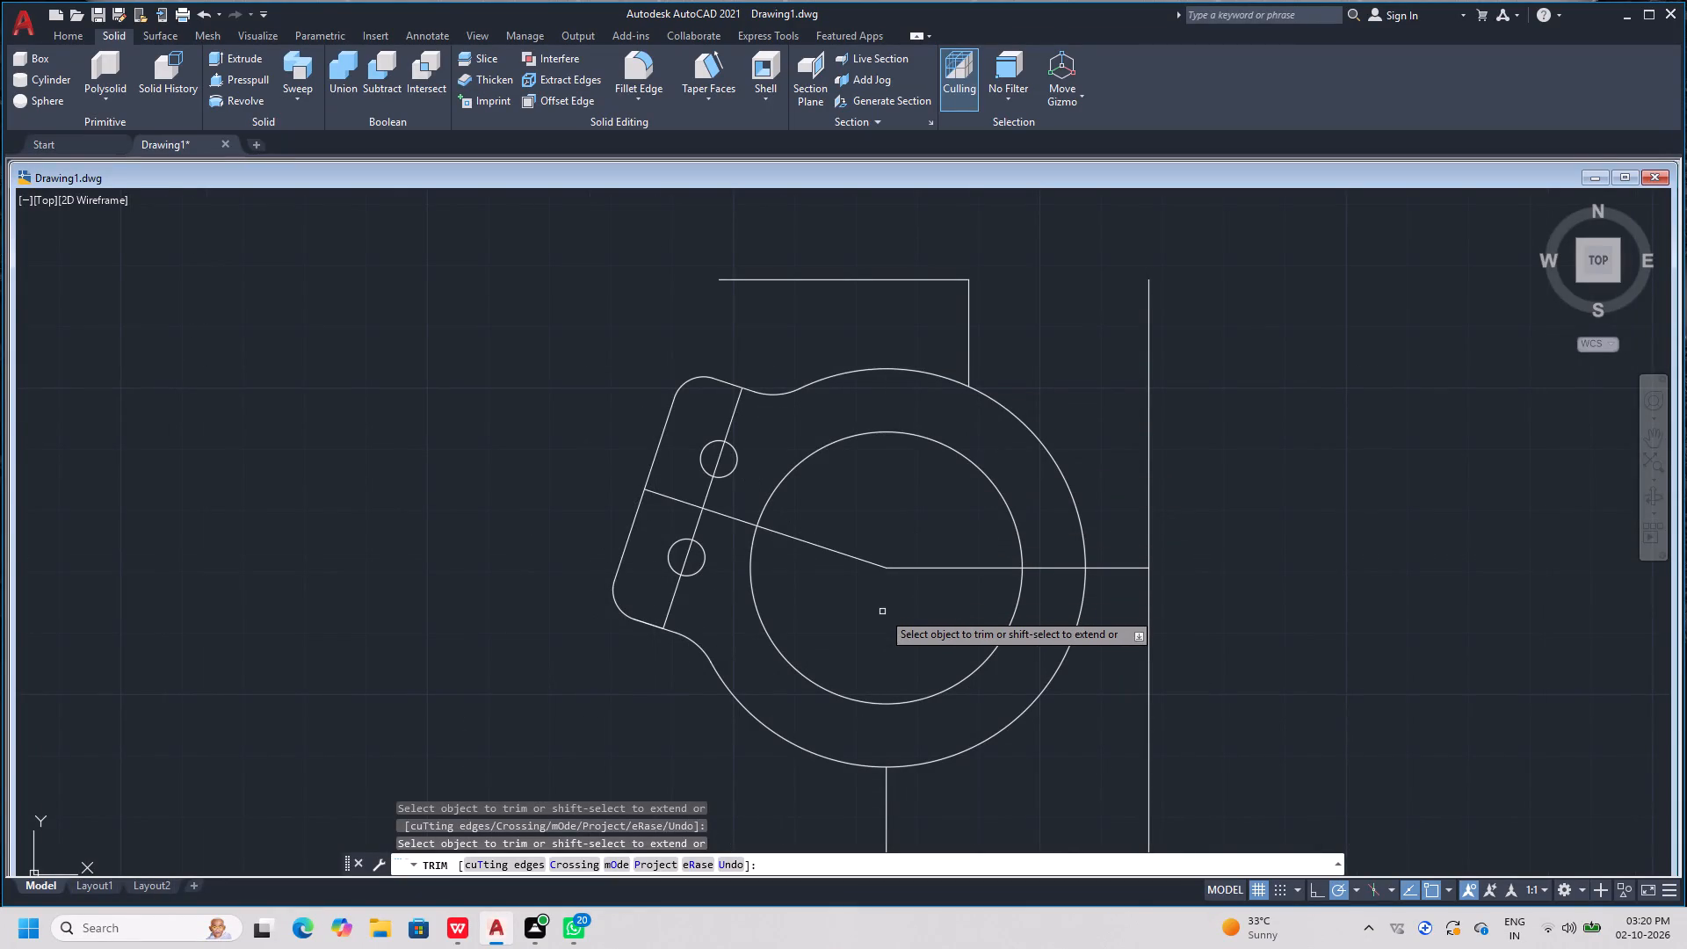
scroll(882, 612, "up", 1)
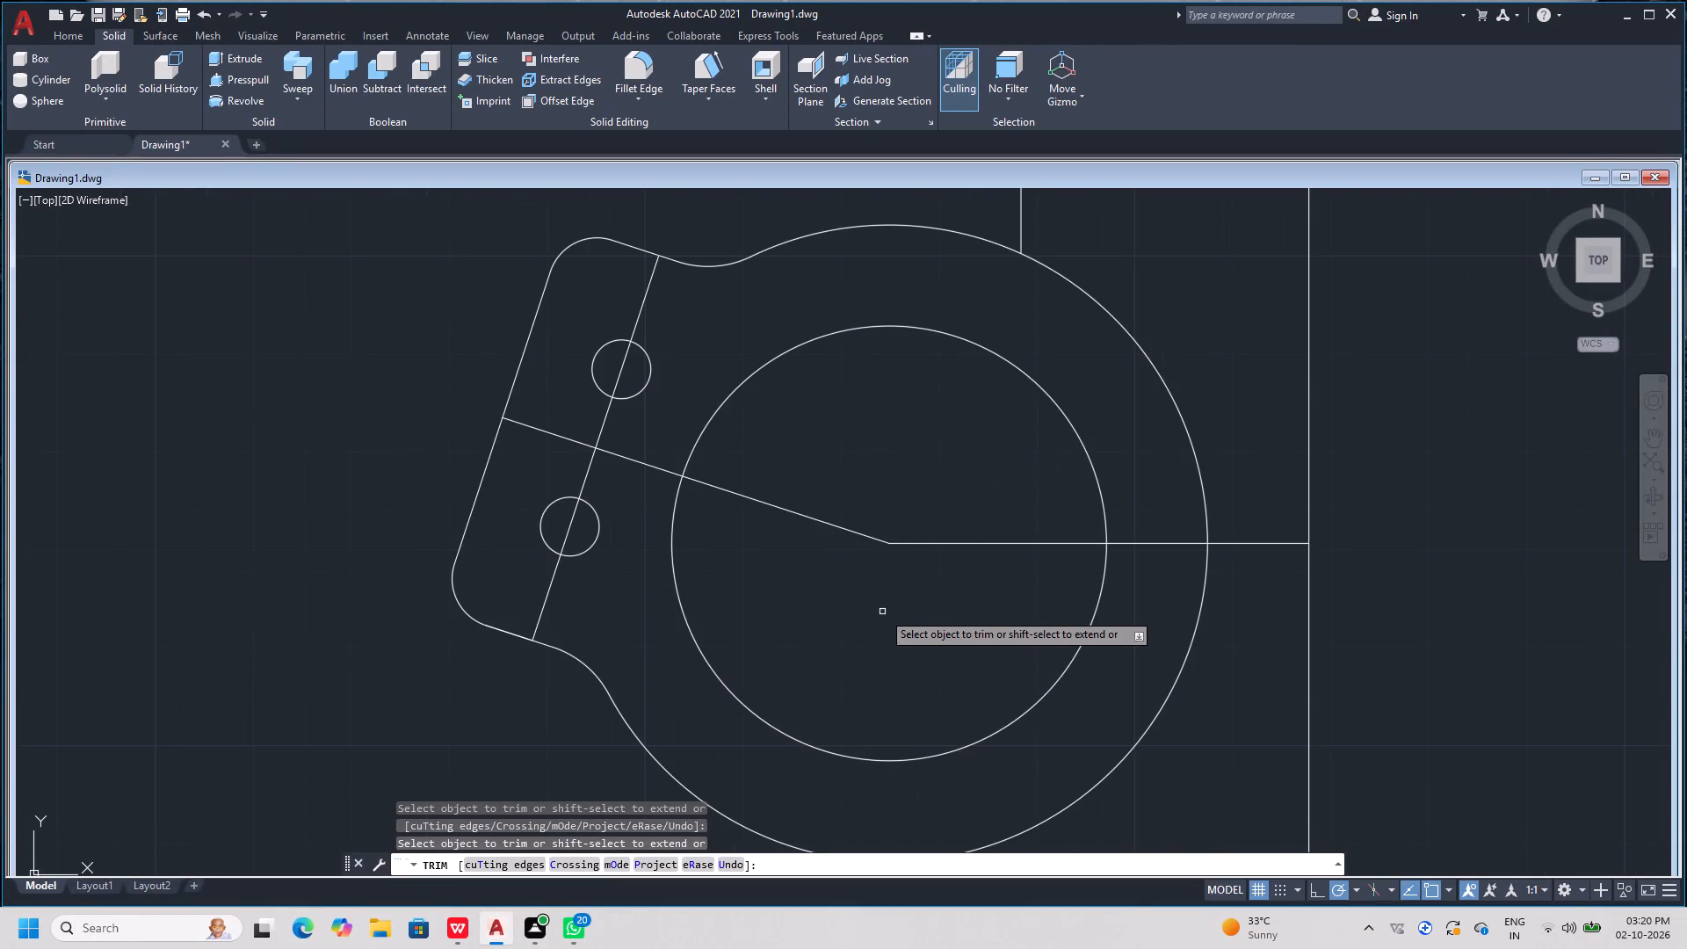
scroll(882, 612, "down", 1)
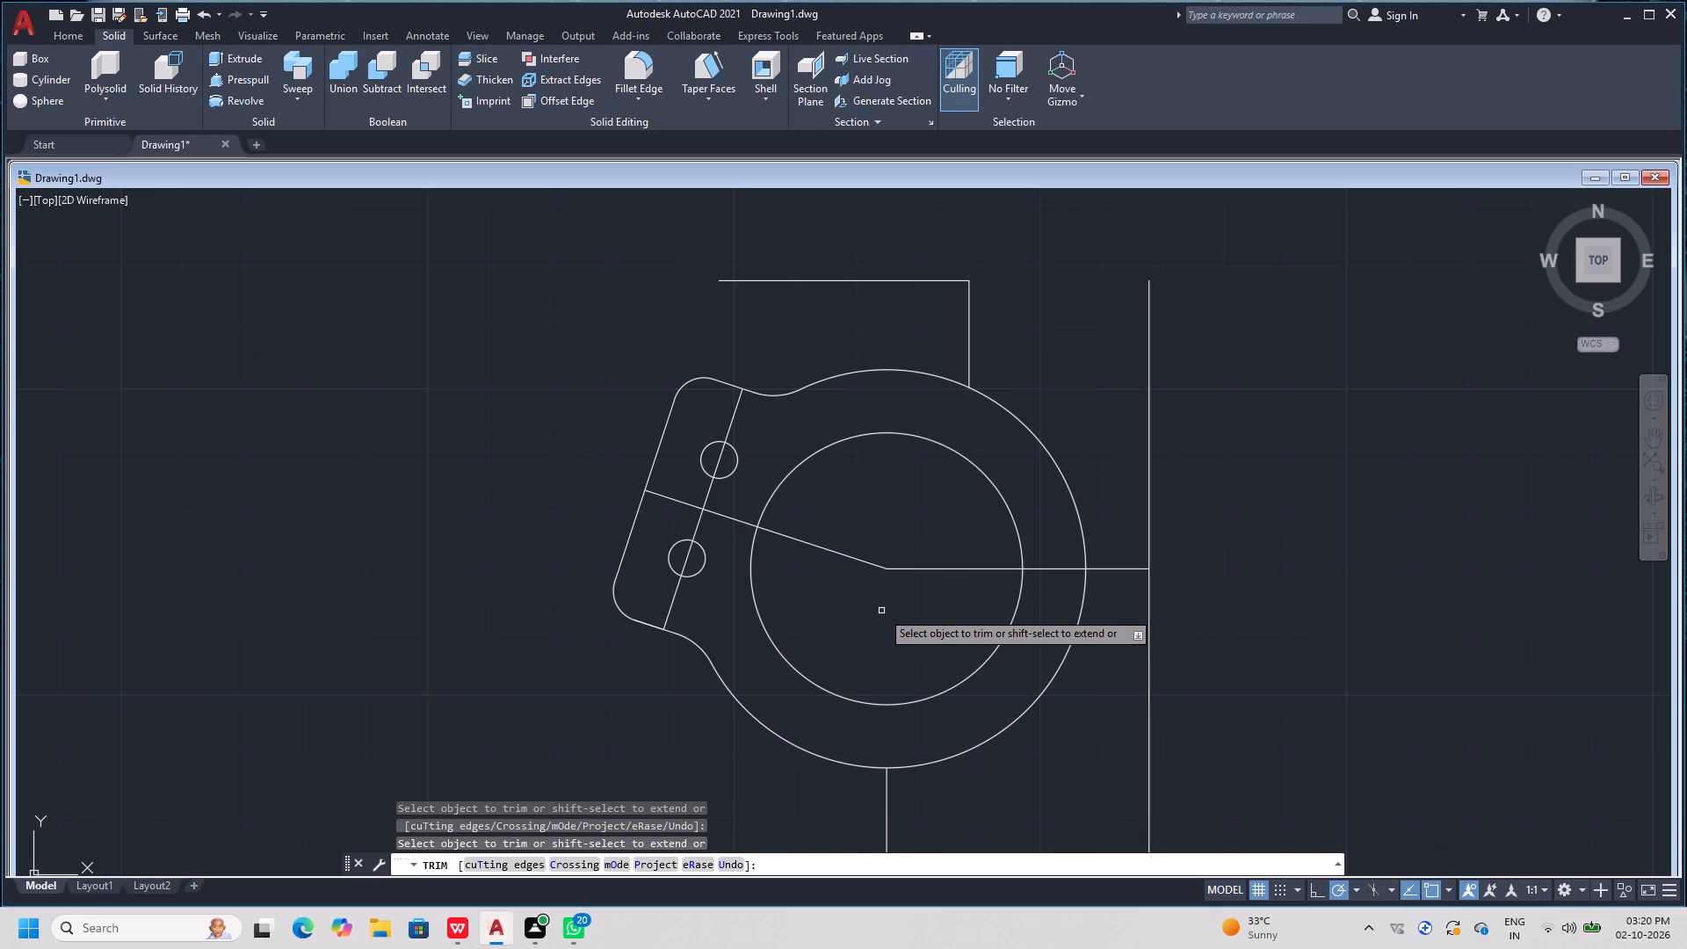
key("Escape")
key("Escape")
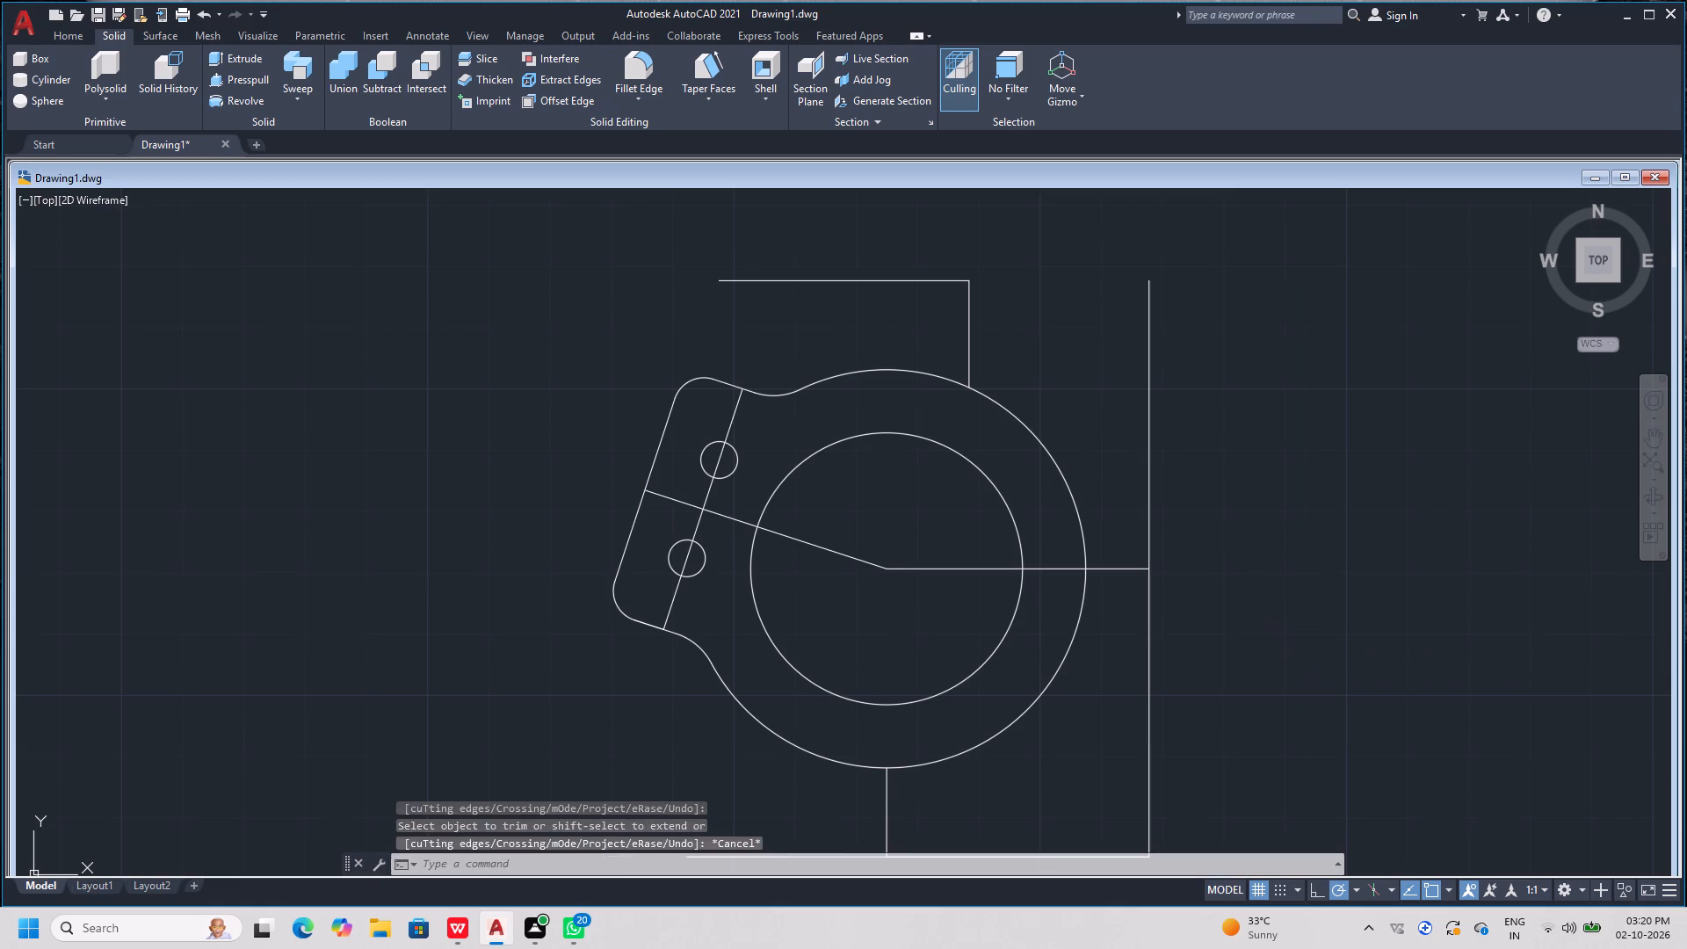
key("Escape")
key("Escape")
type("l")
key("space")
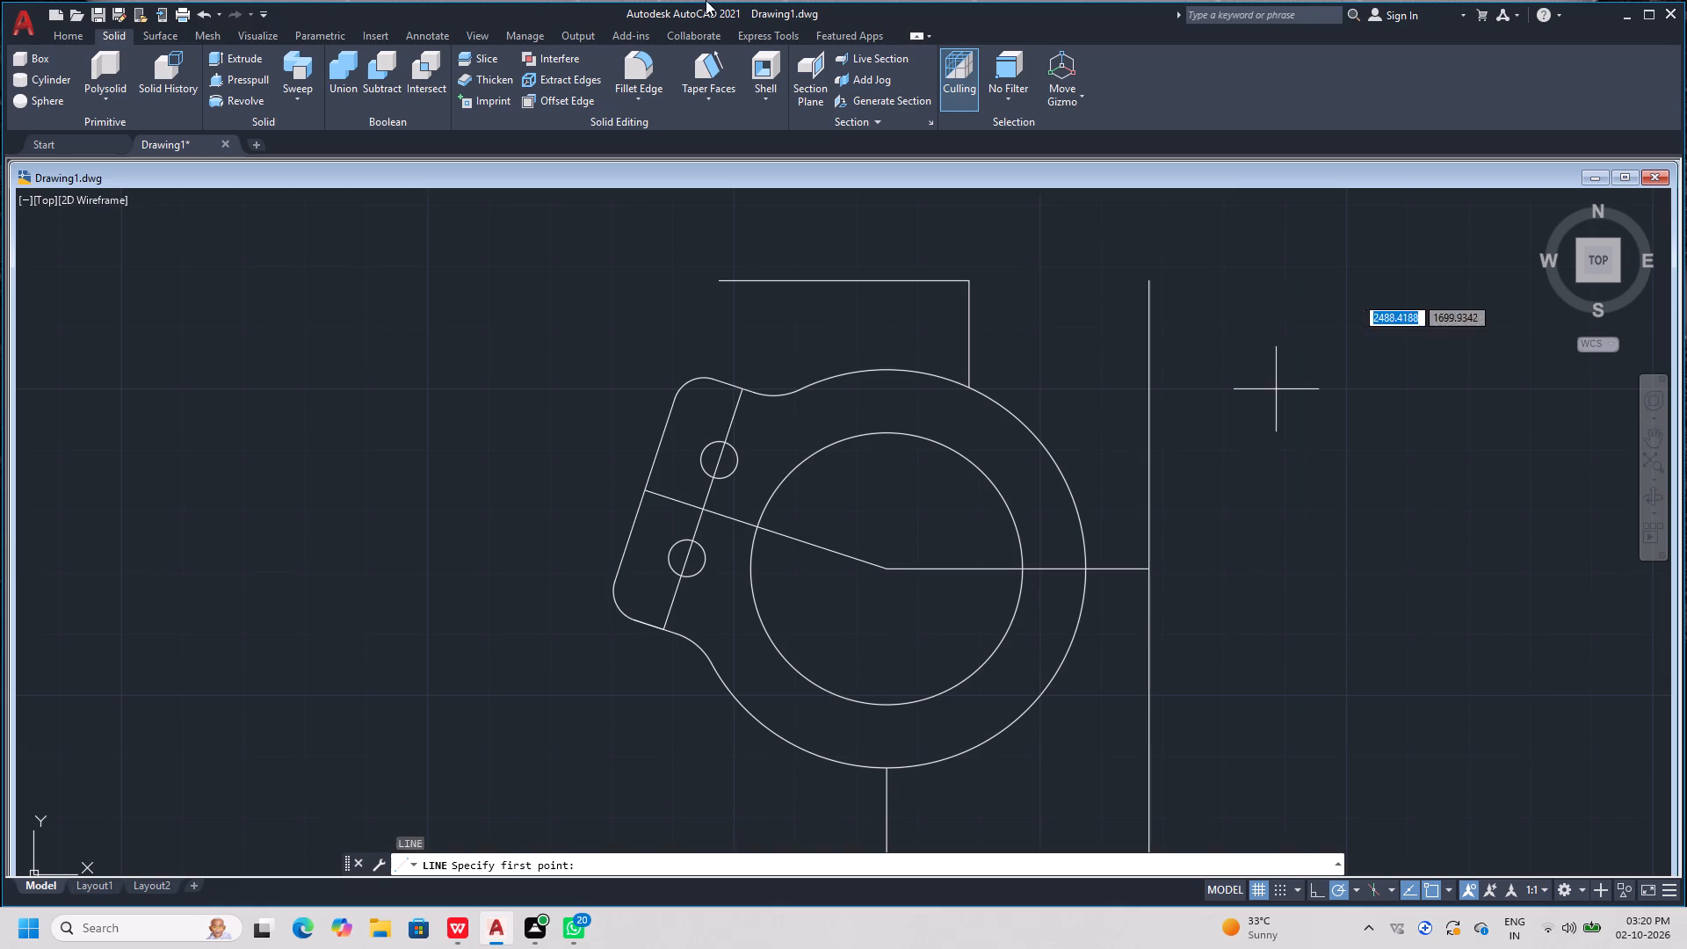
left_click(1149, 283)
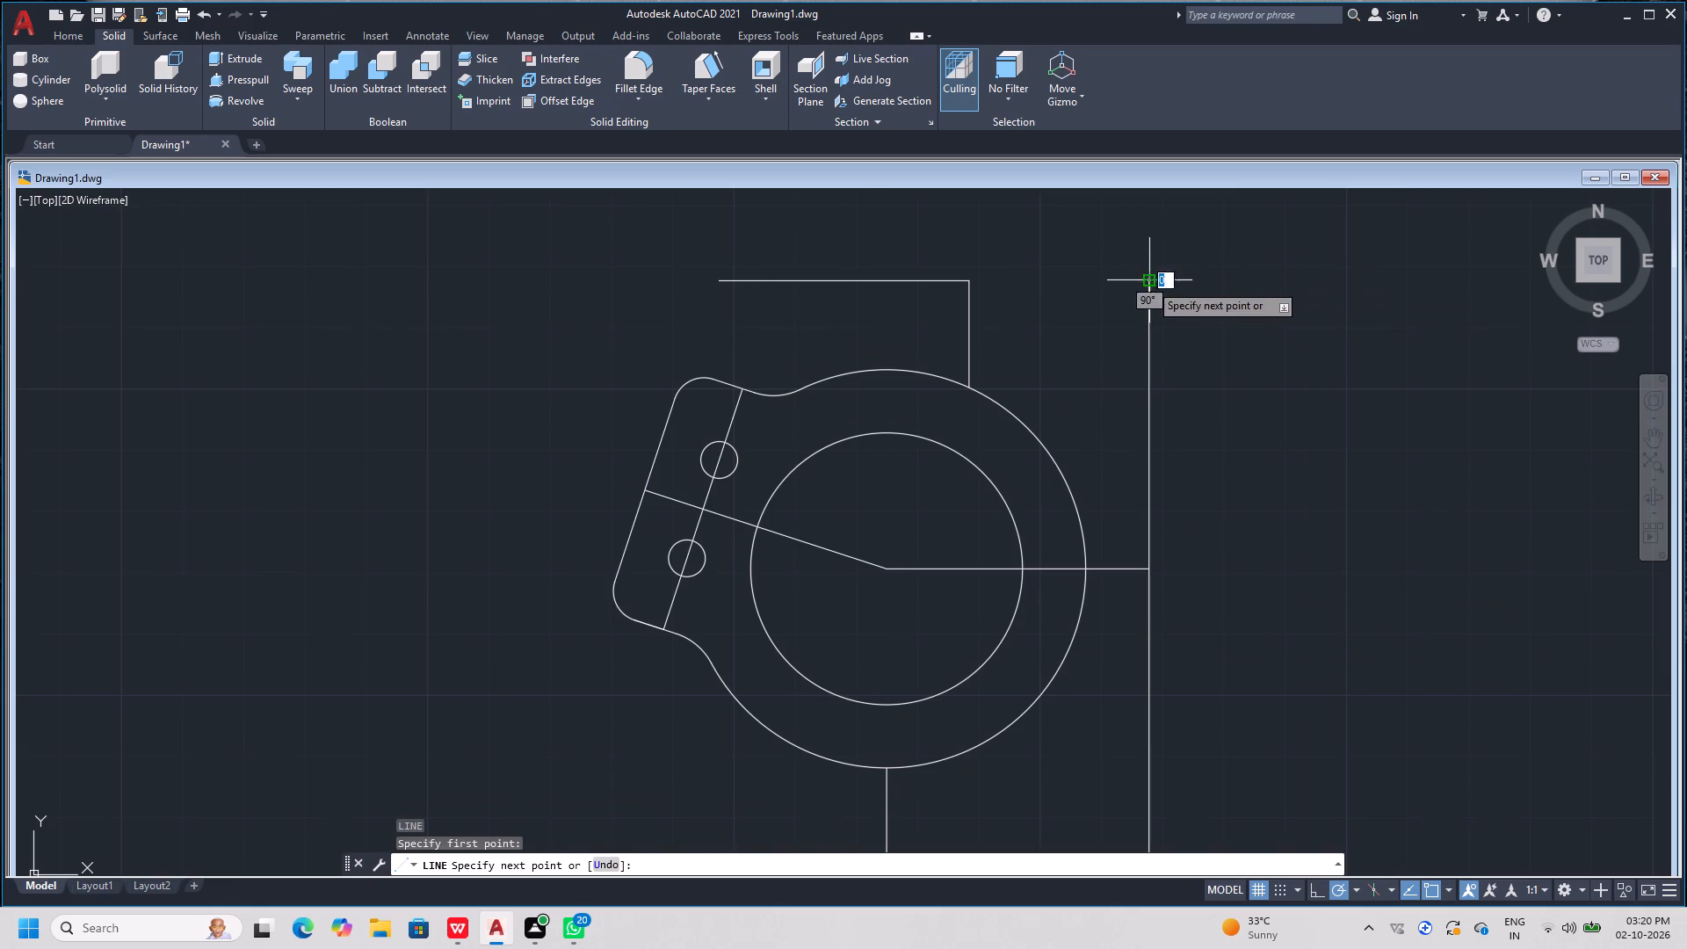
key("1")
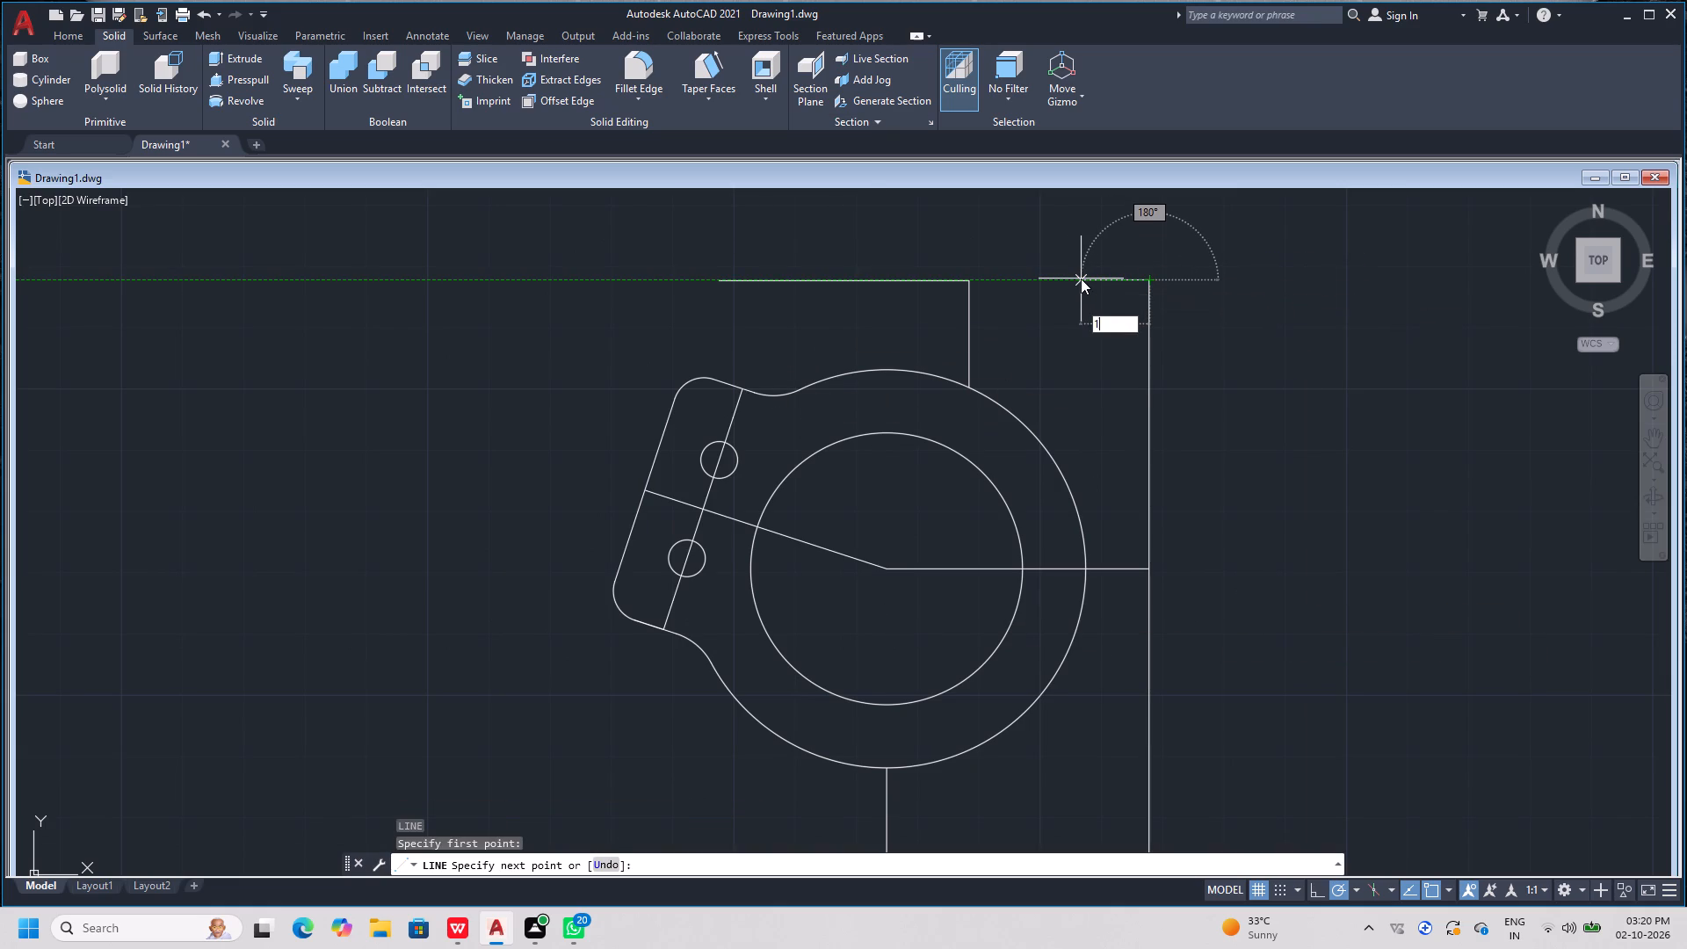
type("4.69")
key("Return")
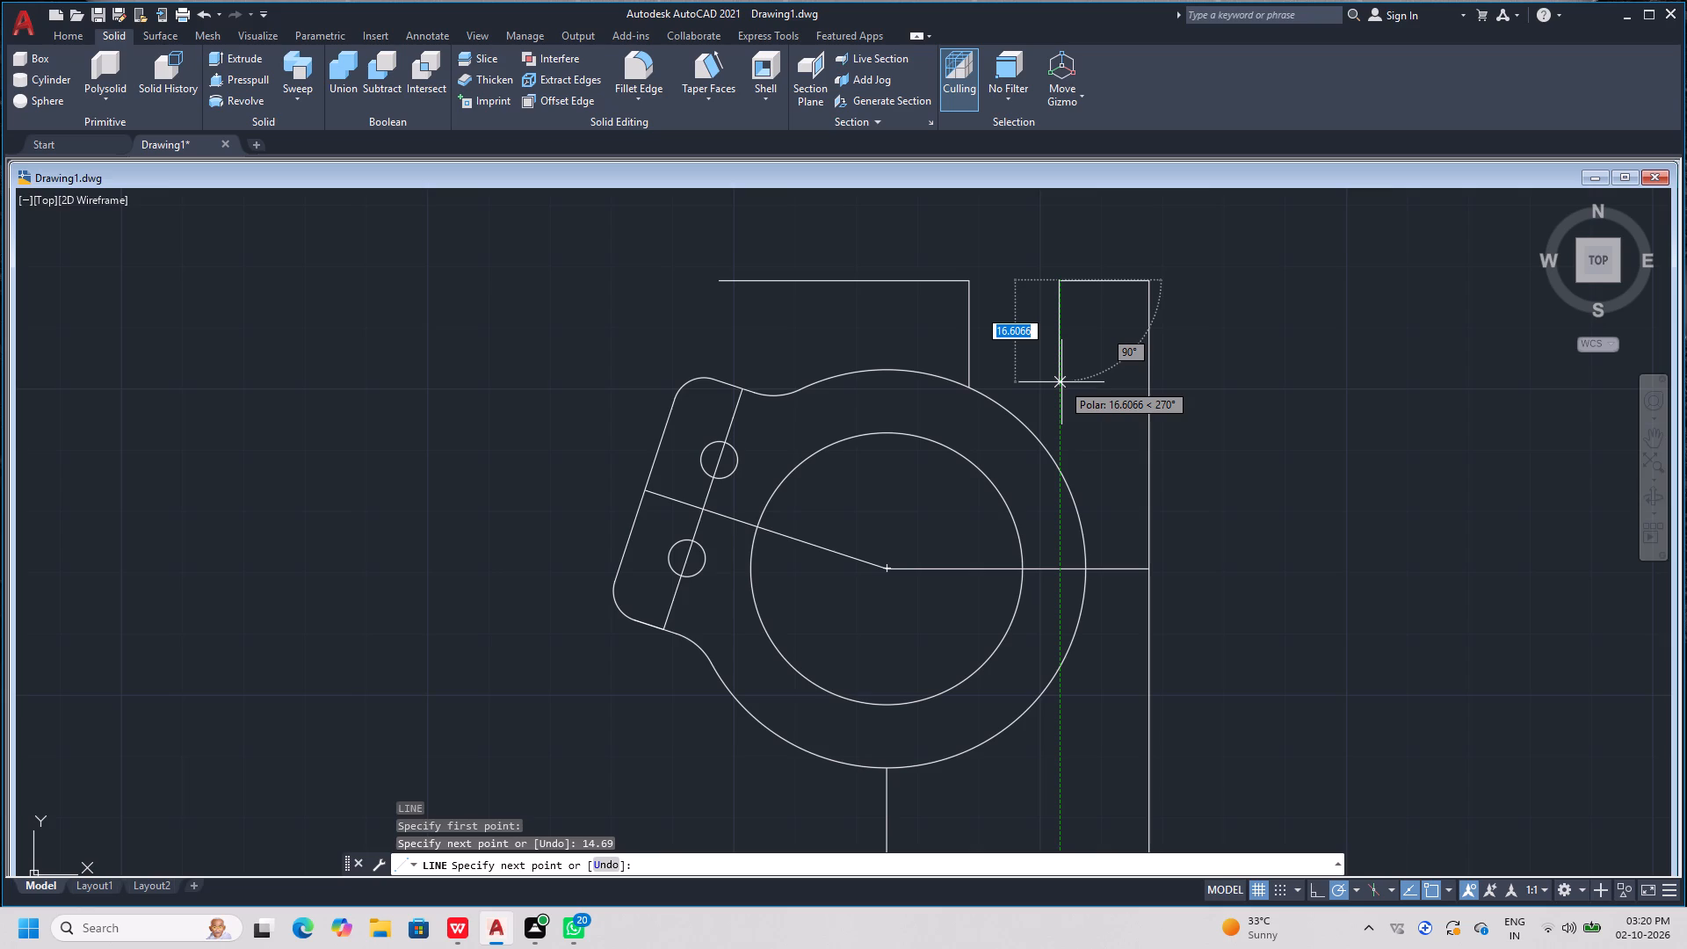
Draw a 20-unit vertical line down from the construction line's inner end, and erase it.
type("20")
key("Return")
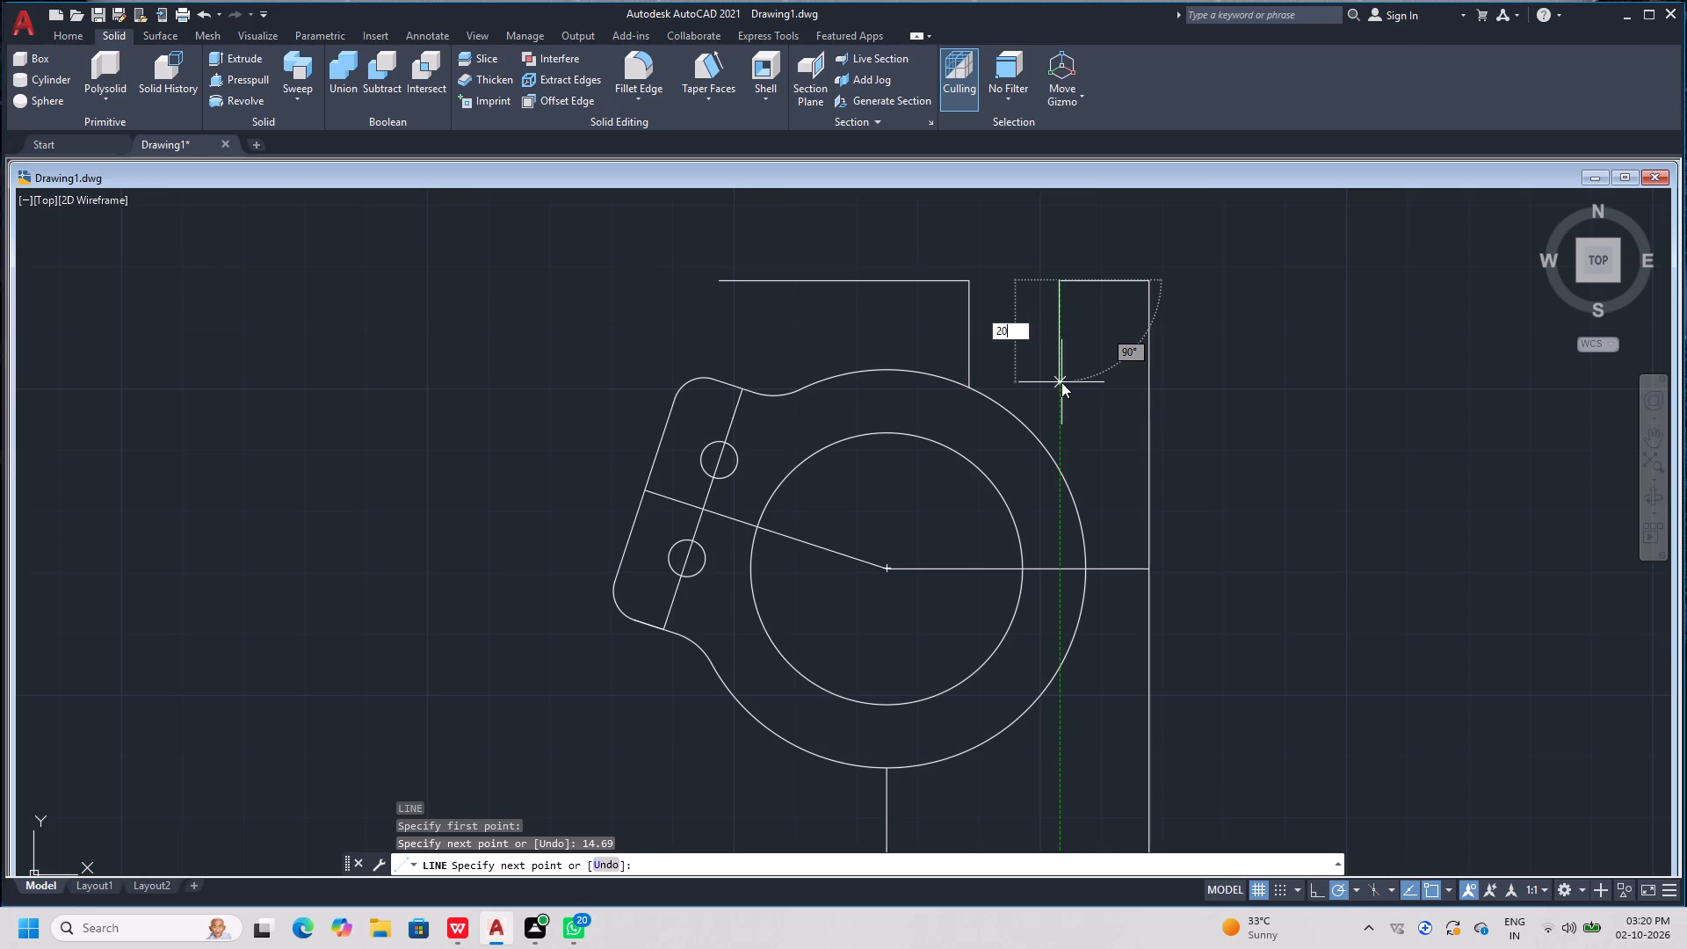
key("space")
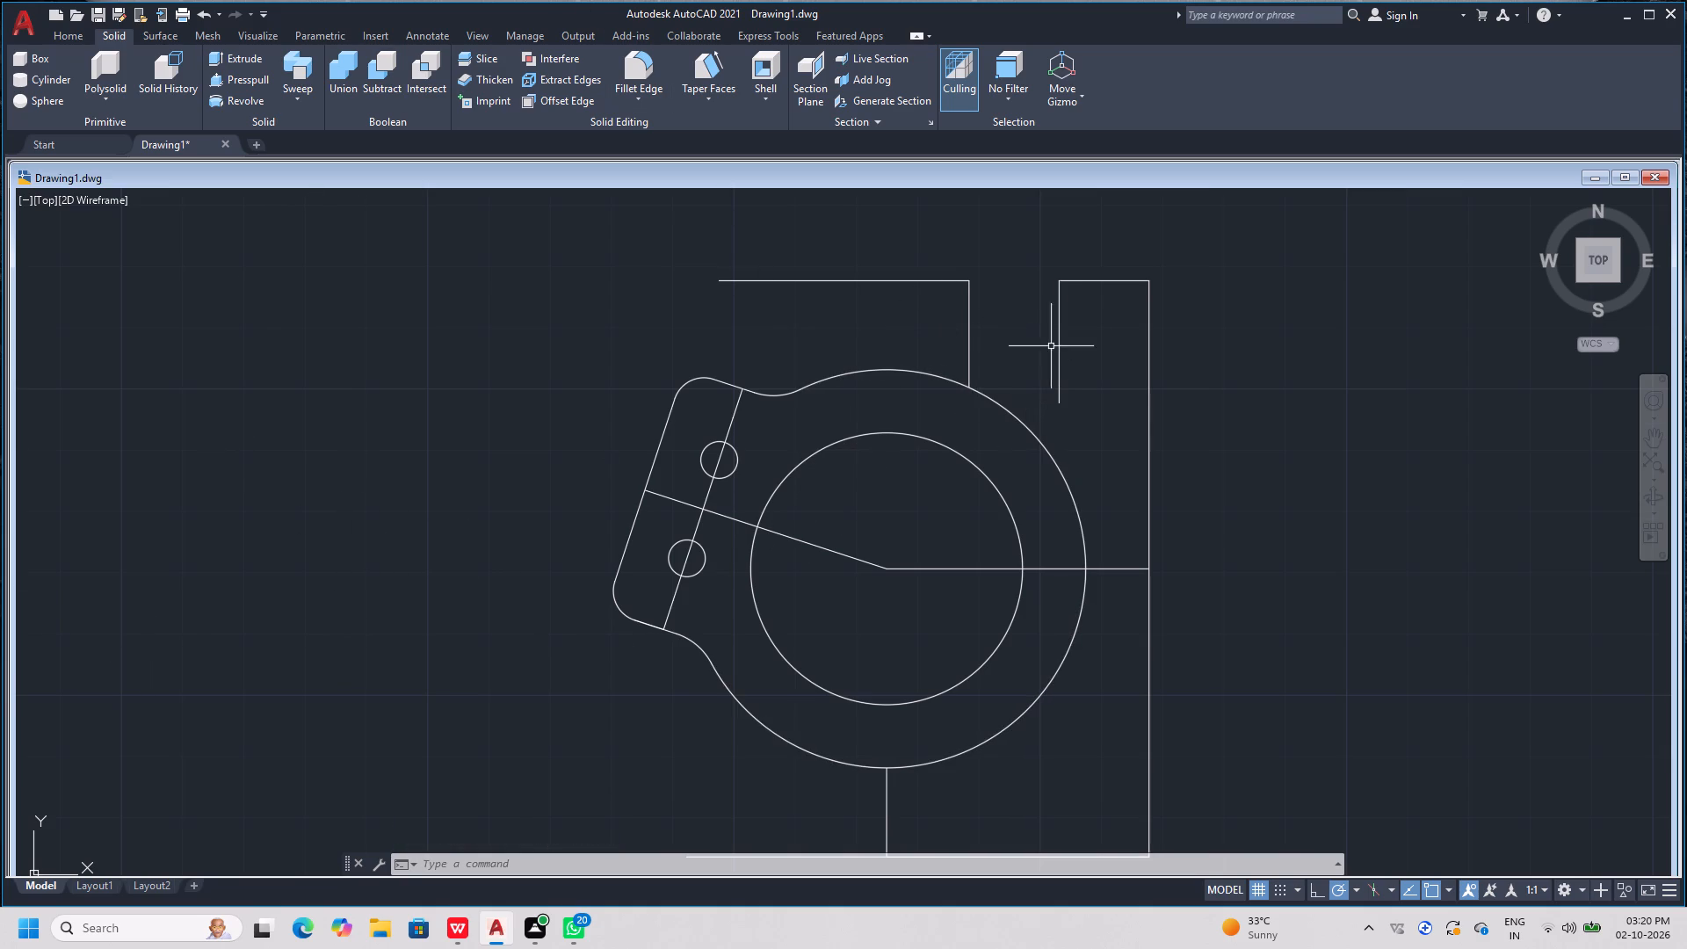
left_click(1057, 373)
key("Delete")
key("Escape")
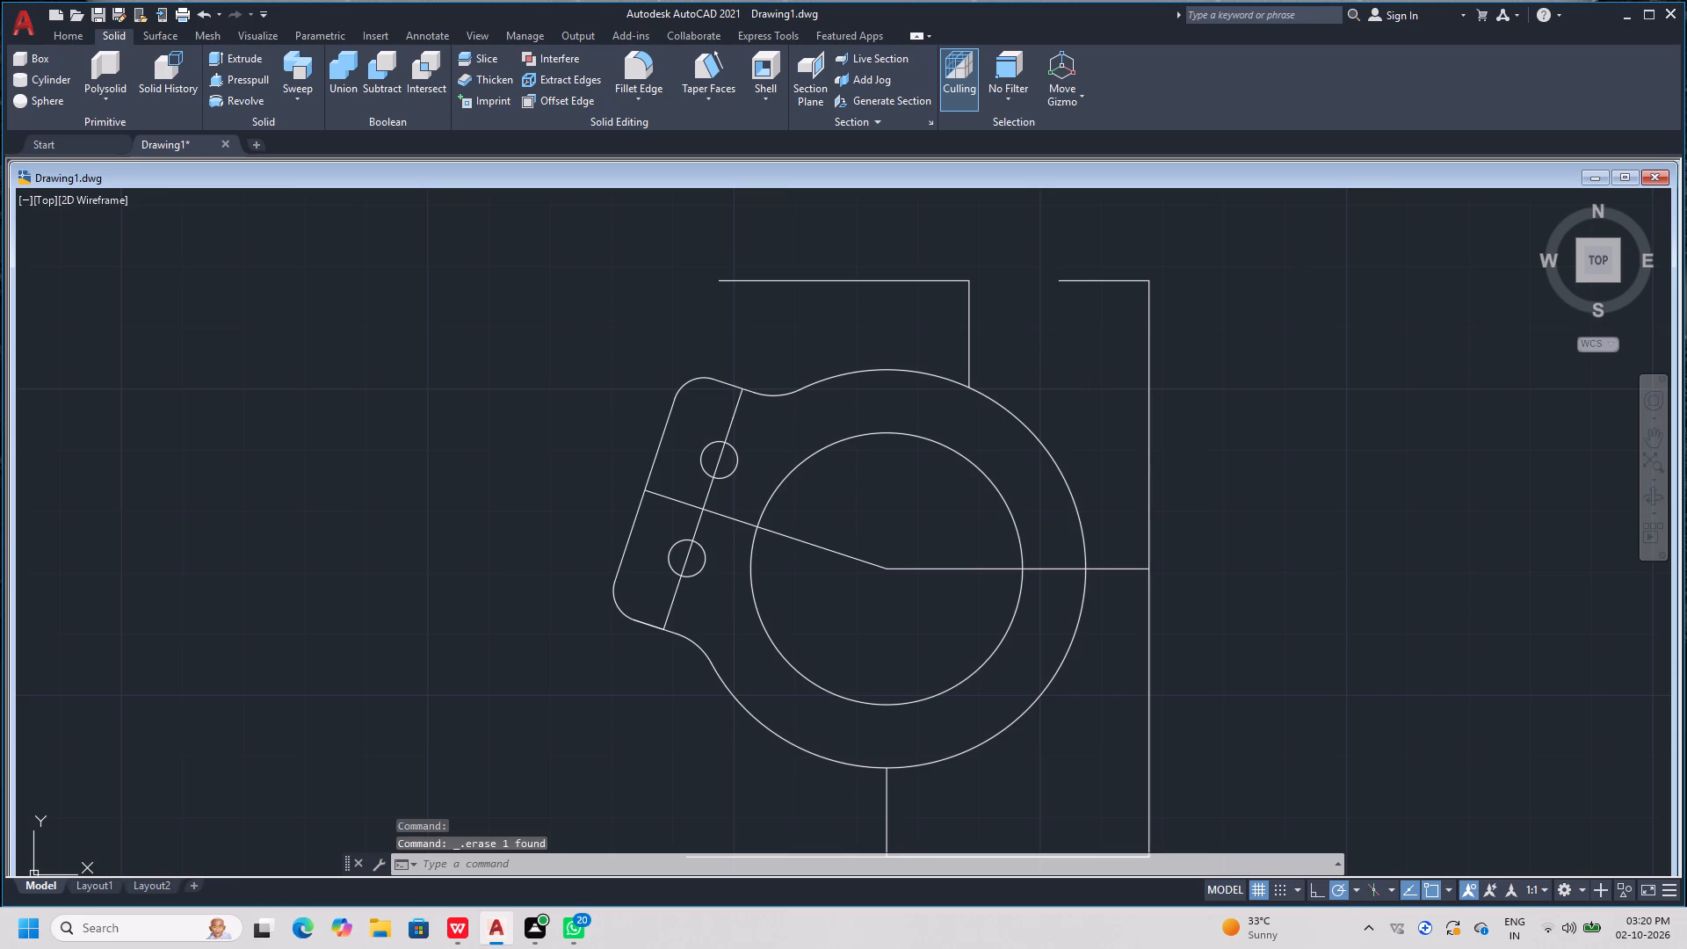
Draw a 10-unit vertical line downward from the inner end of the 14.69-unit construction line.
key("Escape")
key("l")
key("space")
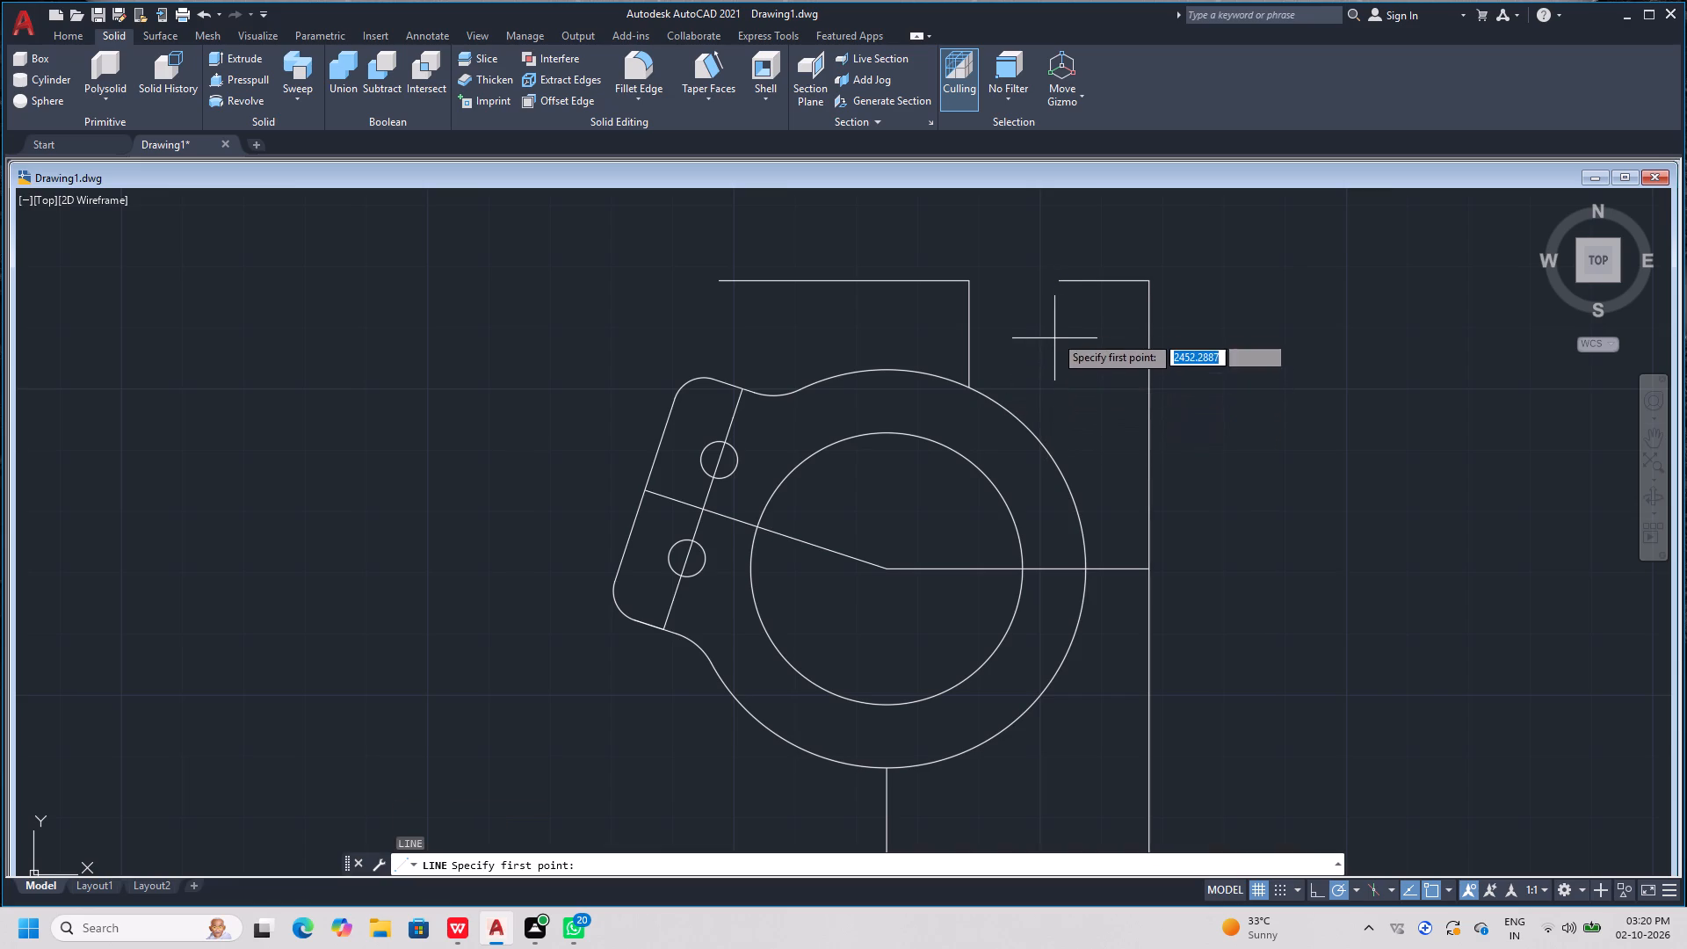
left_click(1061, 285)
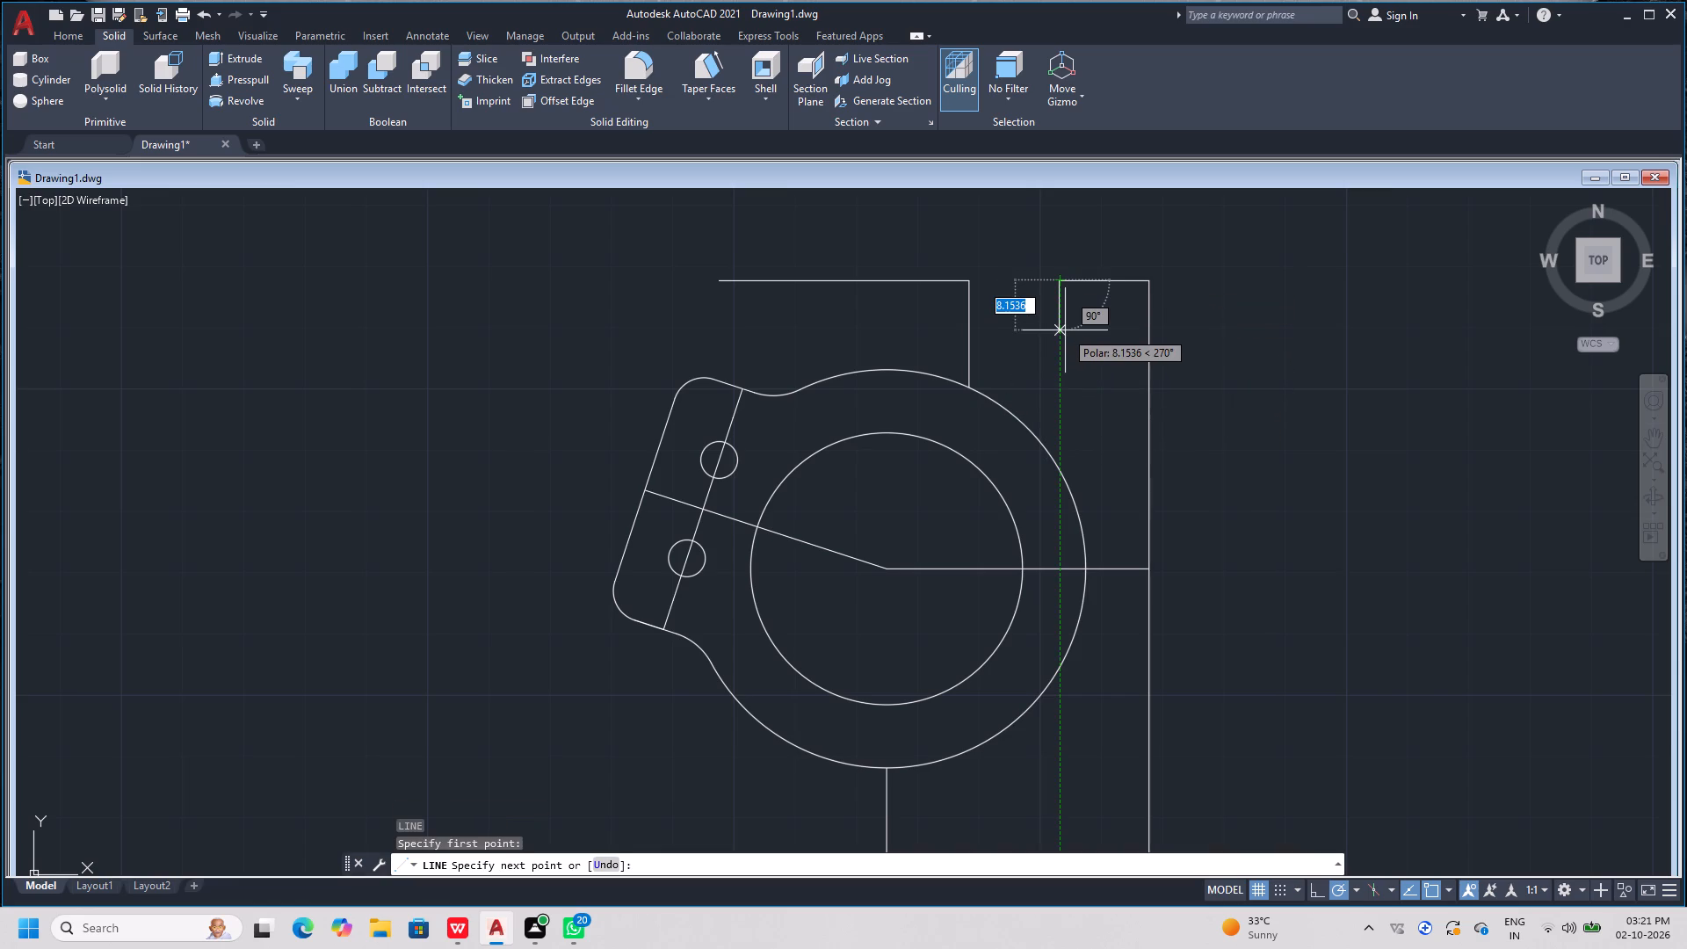
type("10")
key("Return")
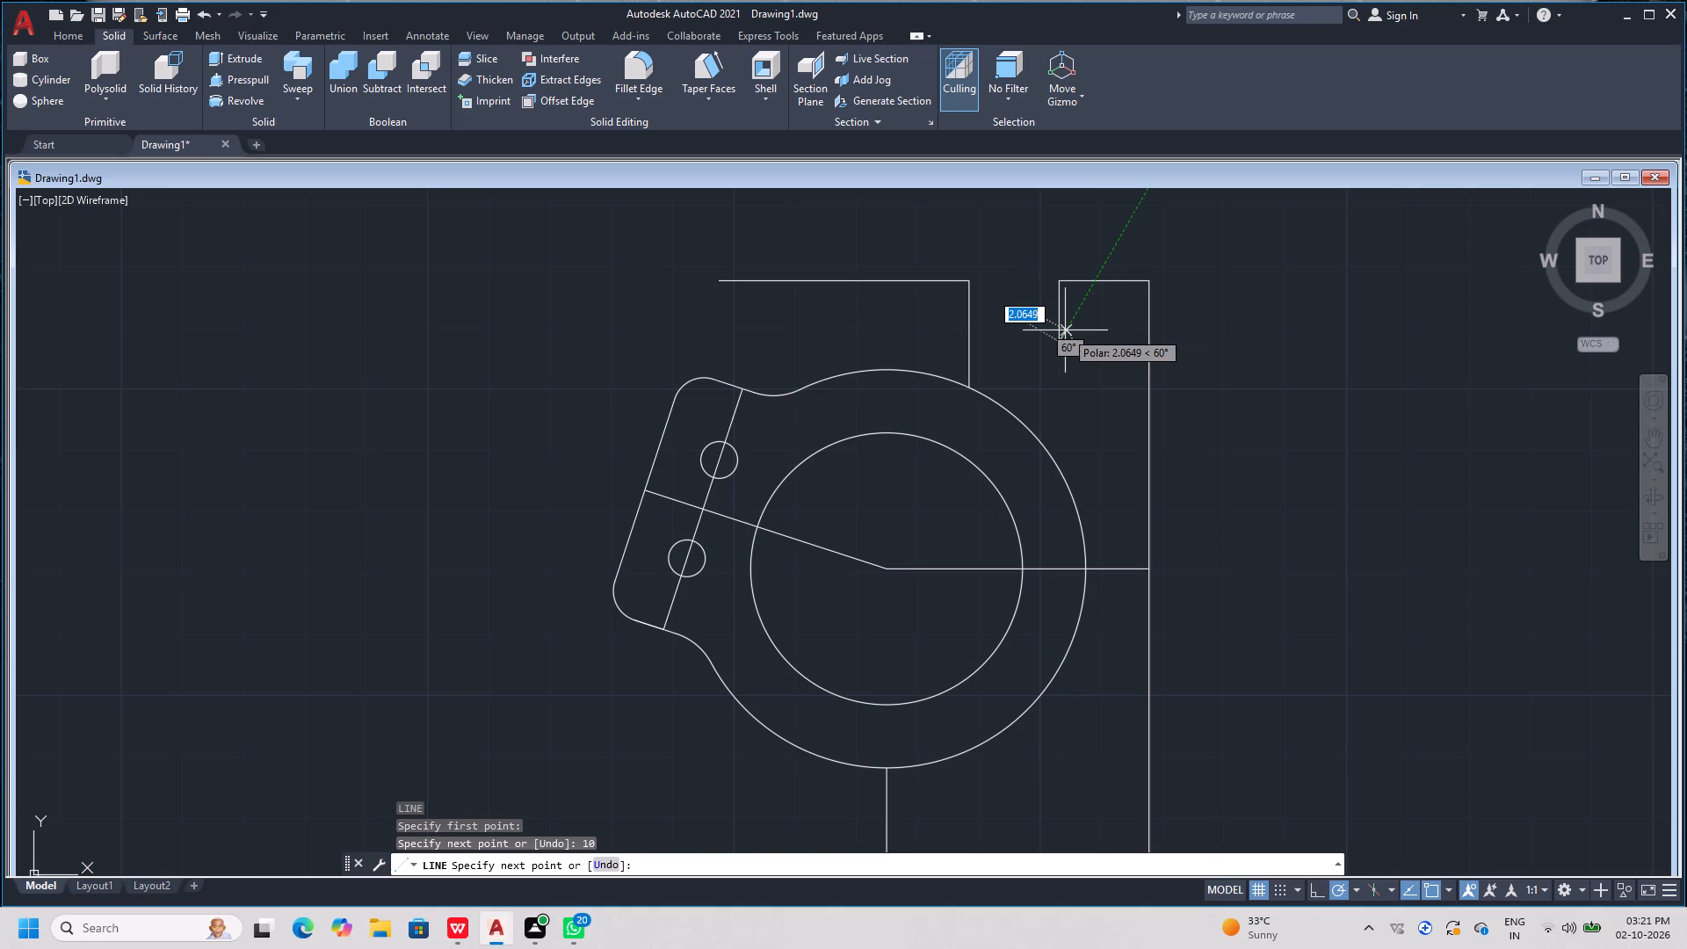
key("space")
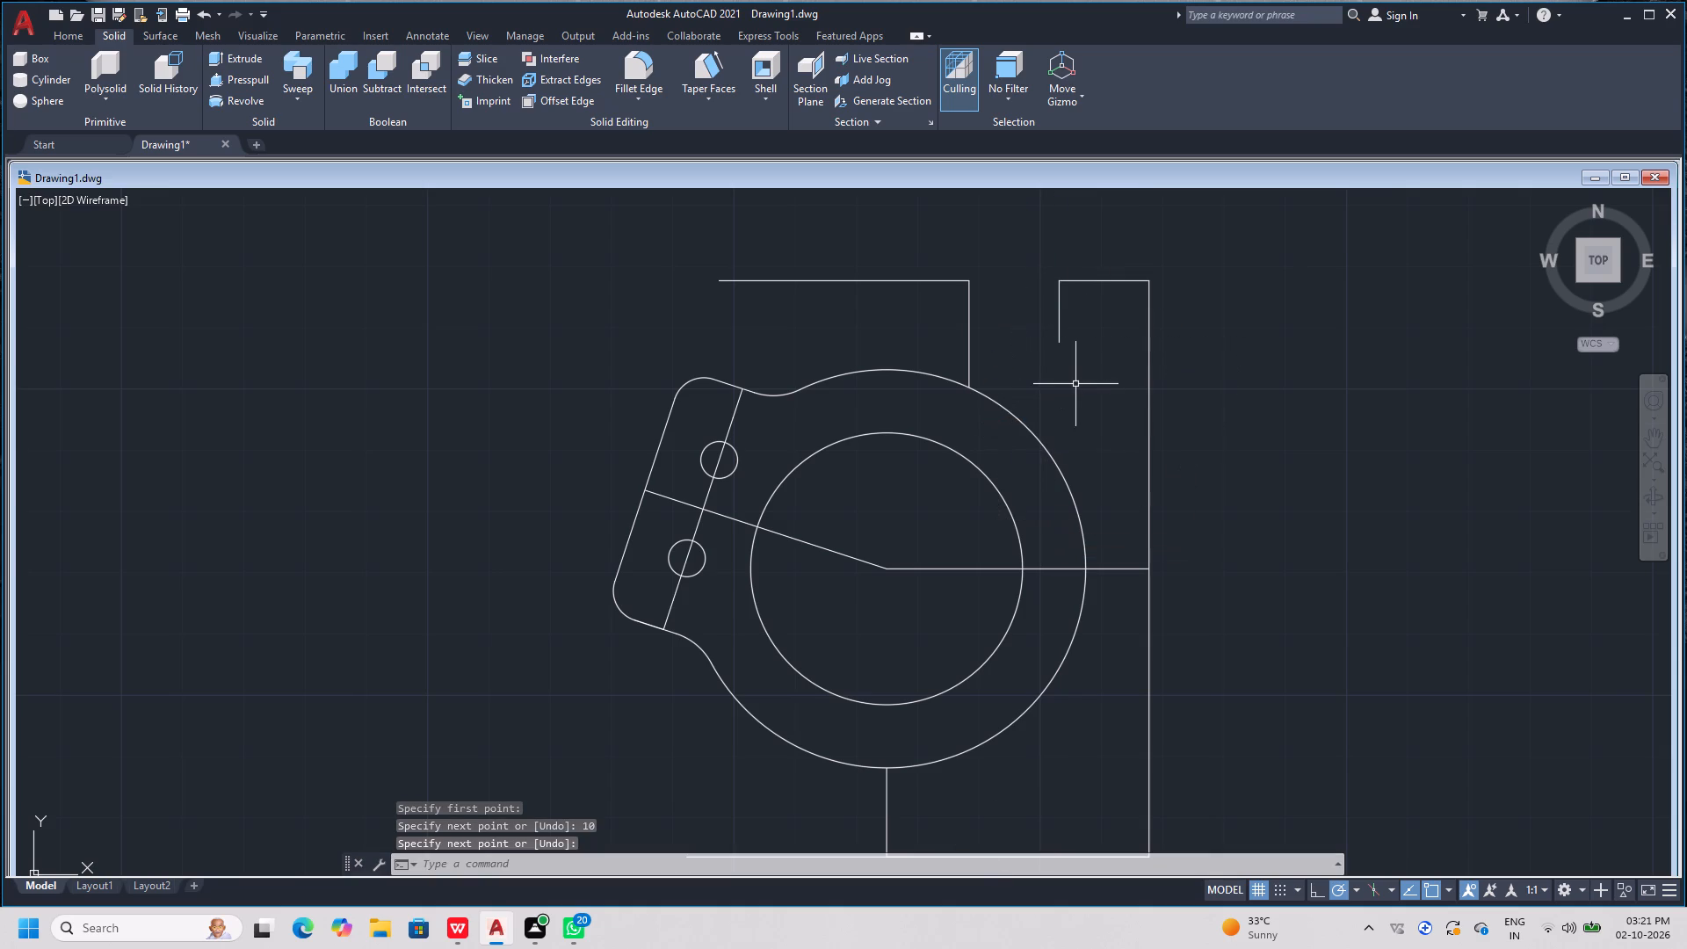
key("grave")
key("Escape")
key("Escape")
key("Escape")
Draw a radius 5 circle centred on the lower end of the 10-unit vertical line.
type("c")
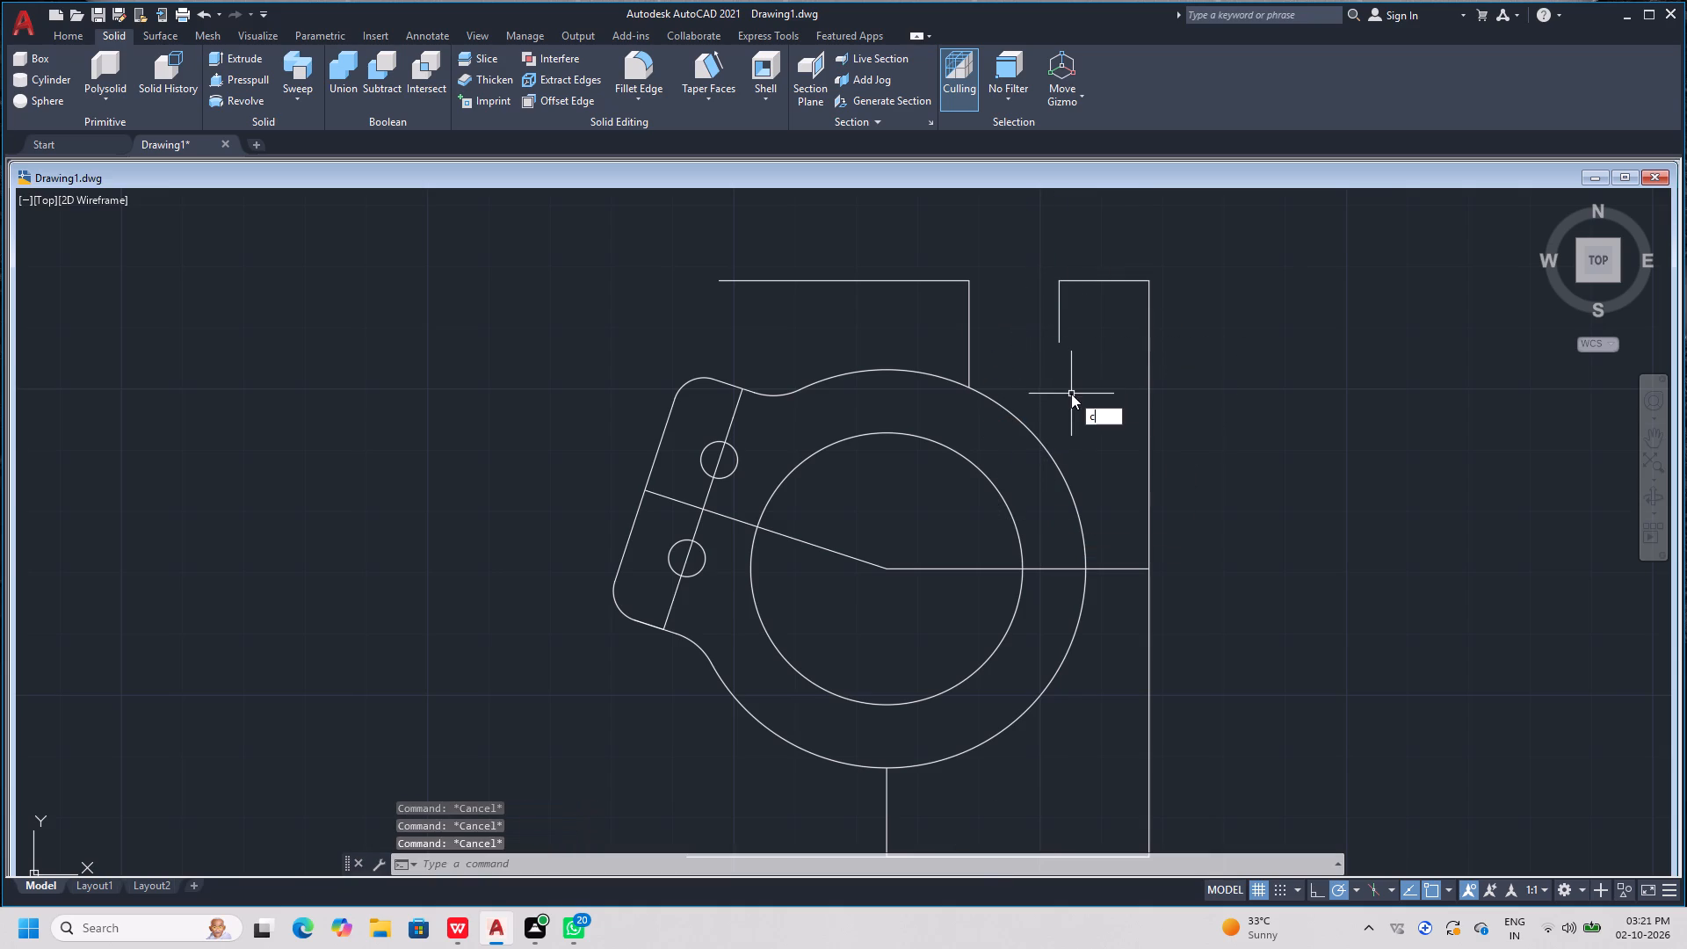
key("space")
left_click(1061, 345)
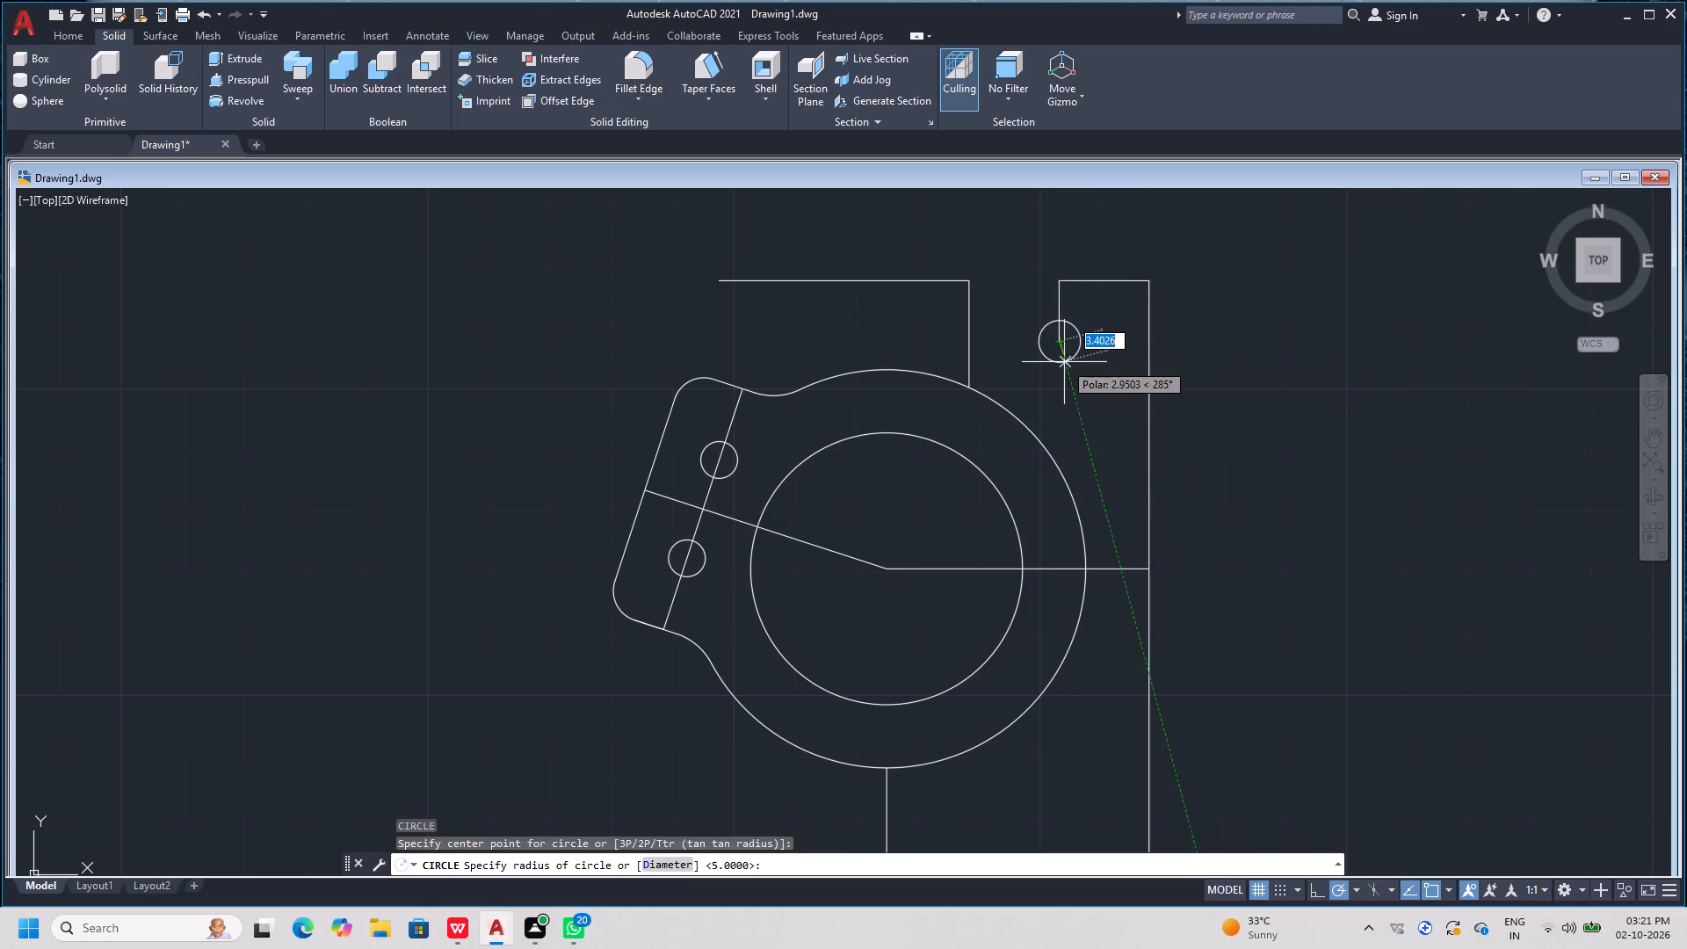
key("5")
key("Return")
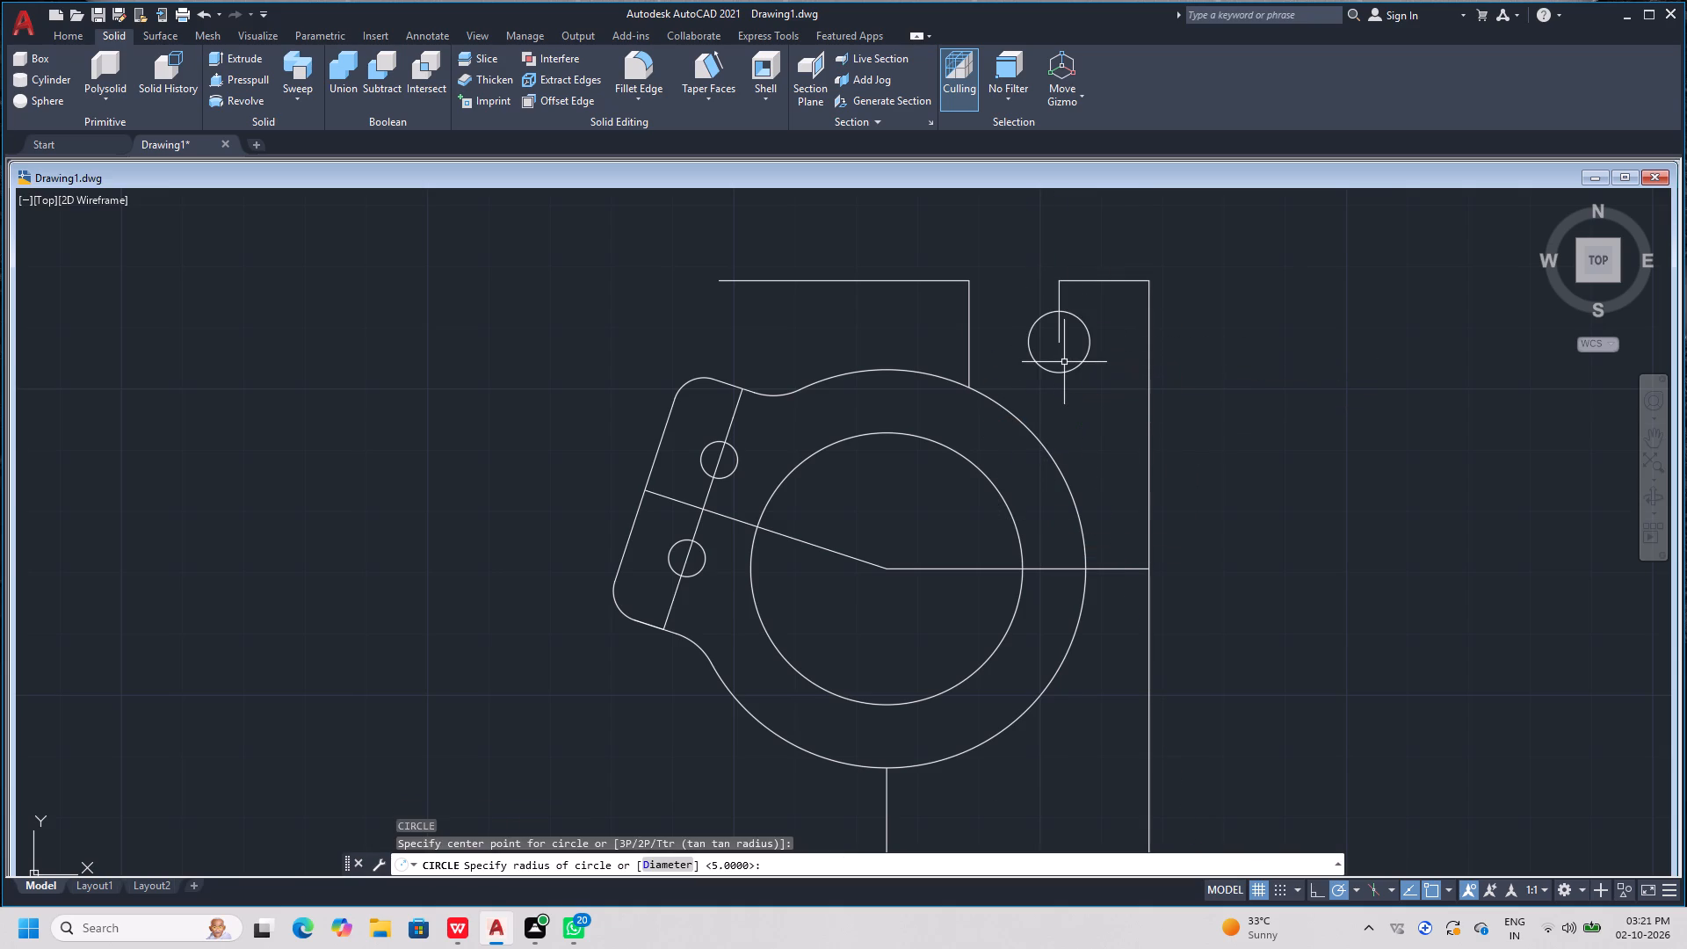
key("space")
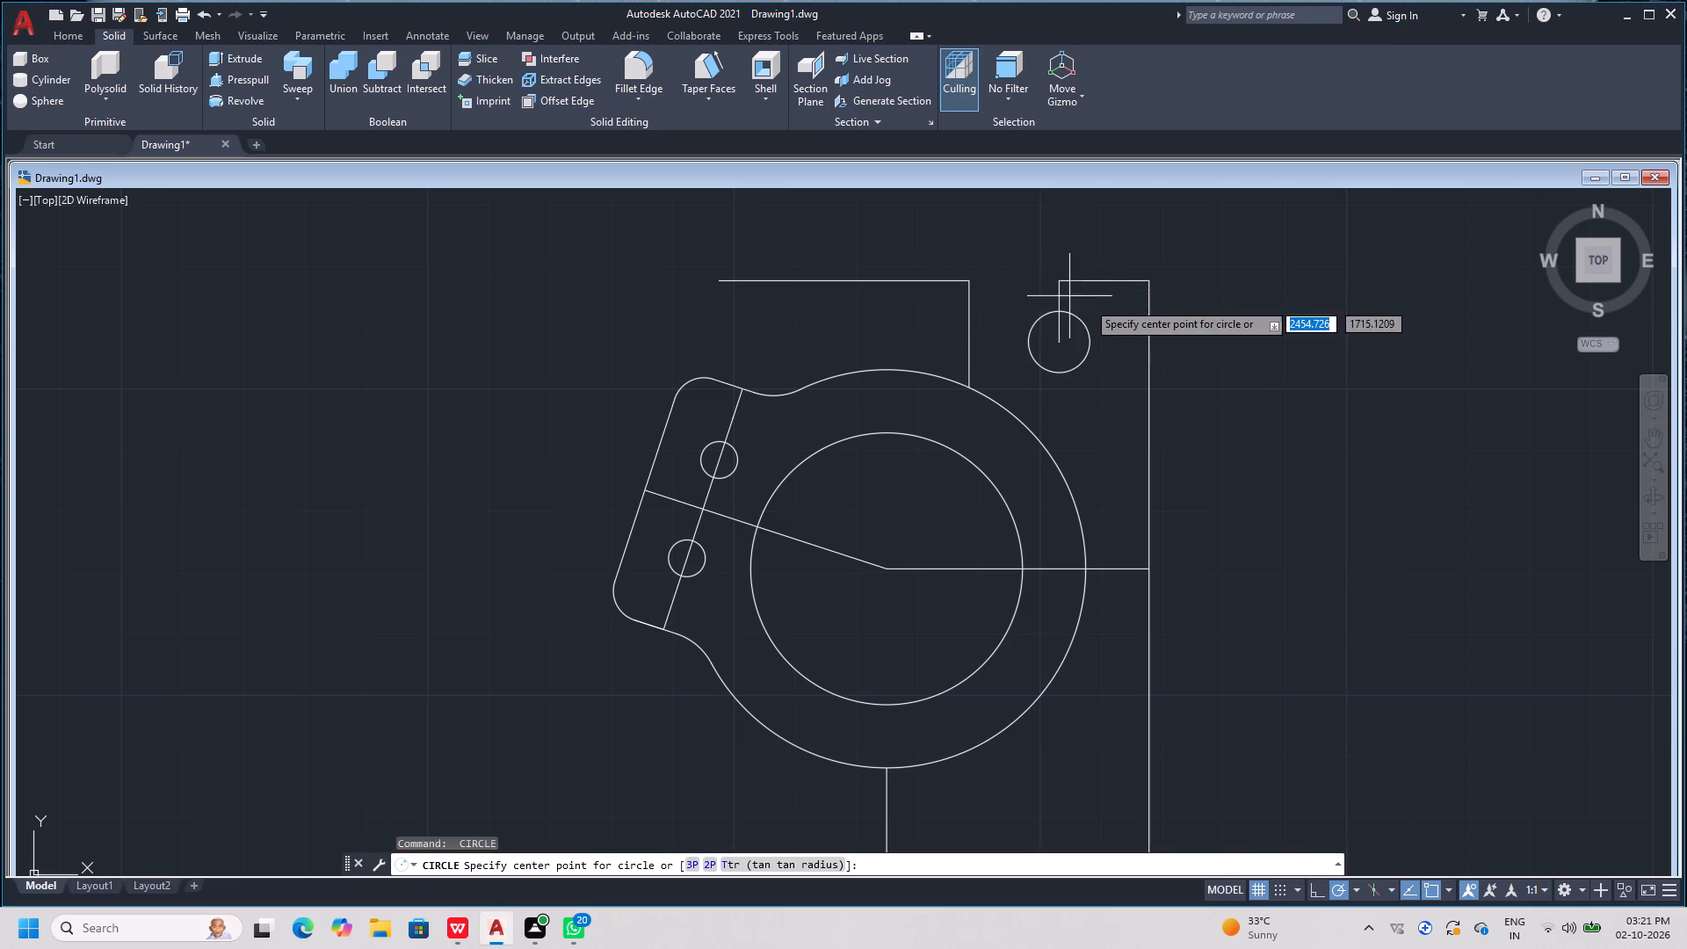
key("Escape")
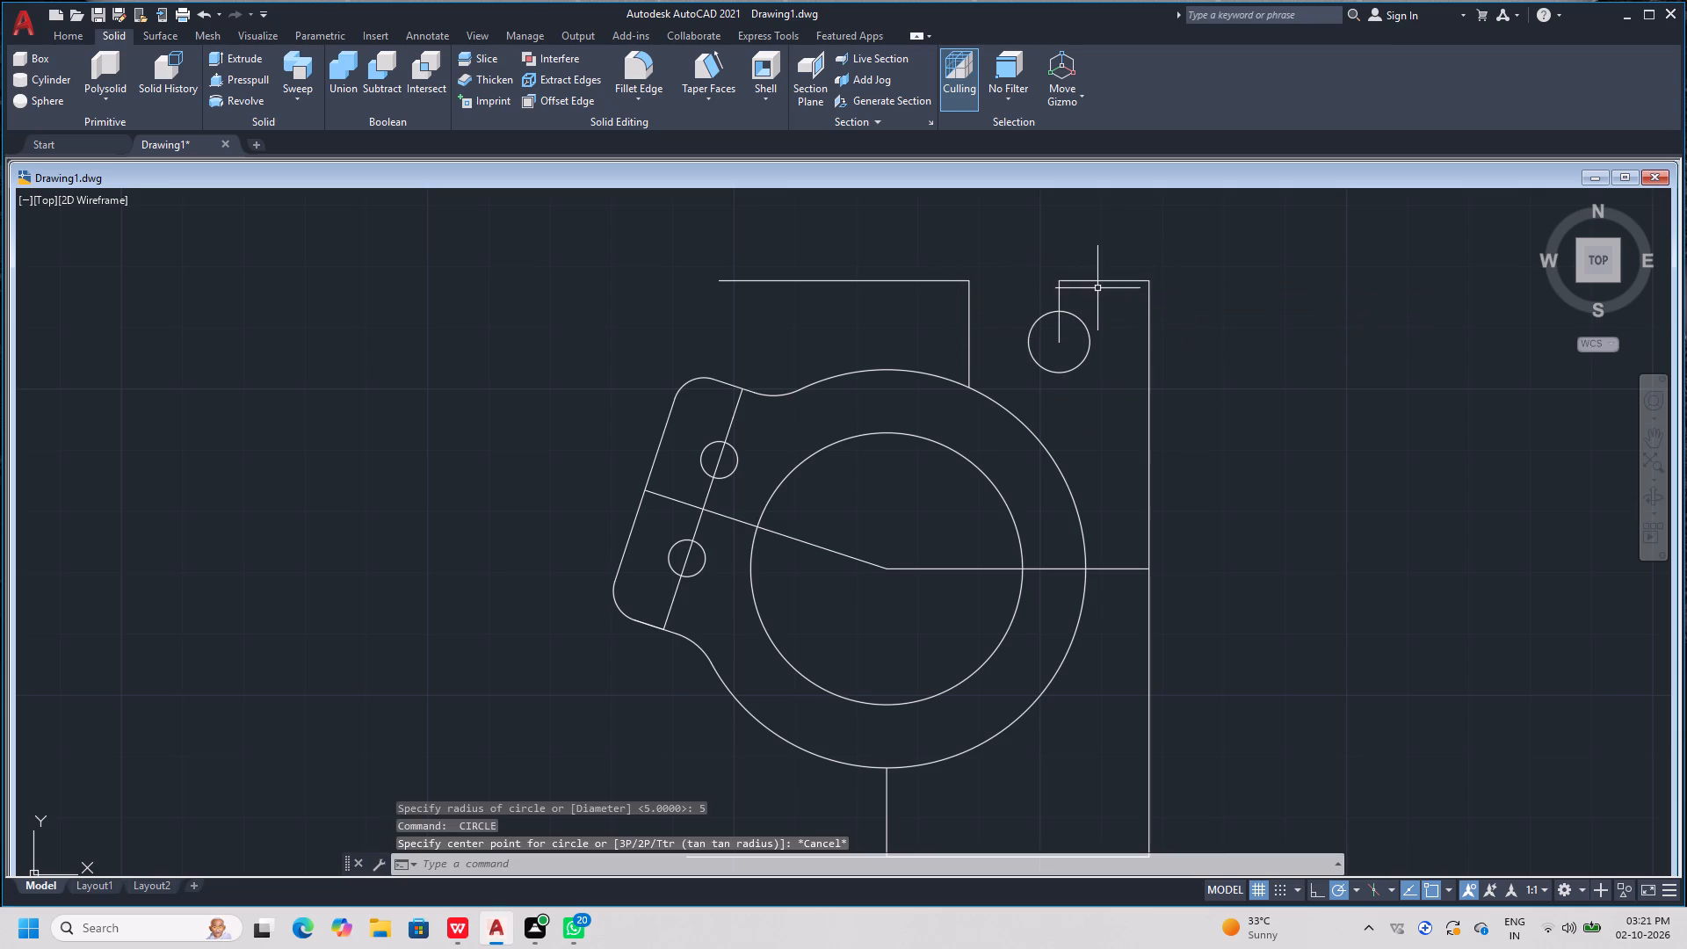
Erase the 14.69-unit horizontal construction line above the radius 5 circle.
left_click(1104, 282)
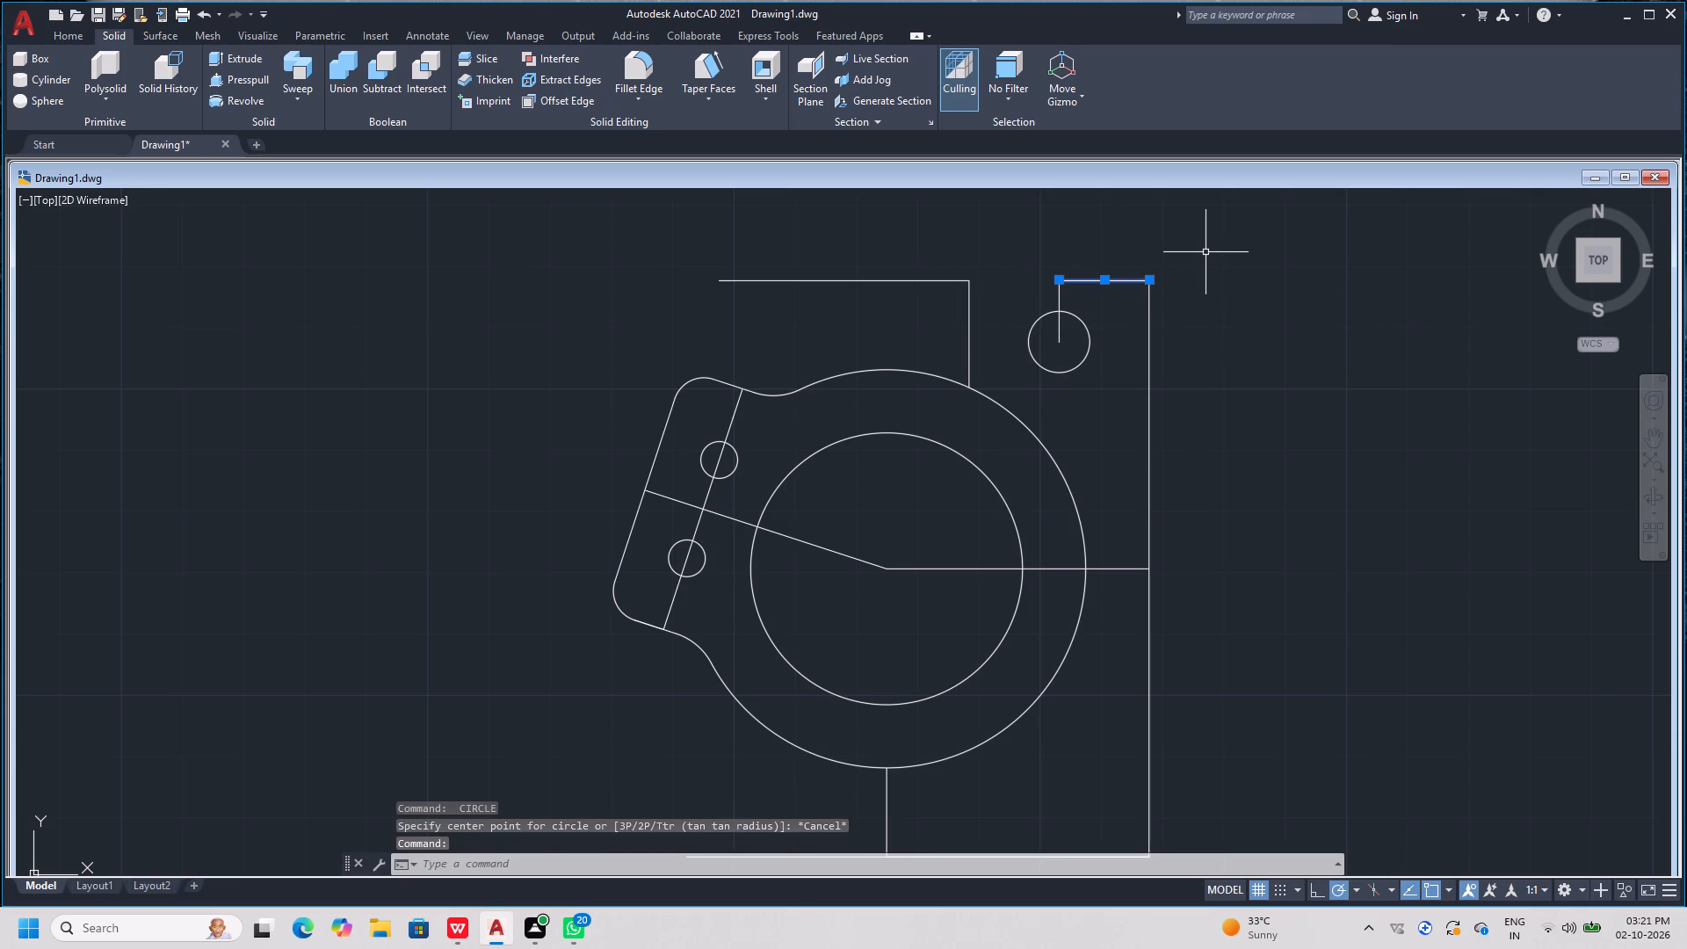
key("Delete")
key("Escape")
key("Escape")
key("Escape")
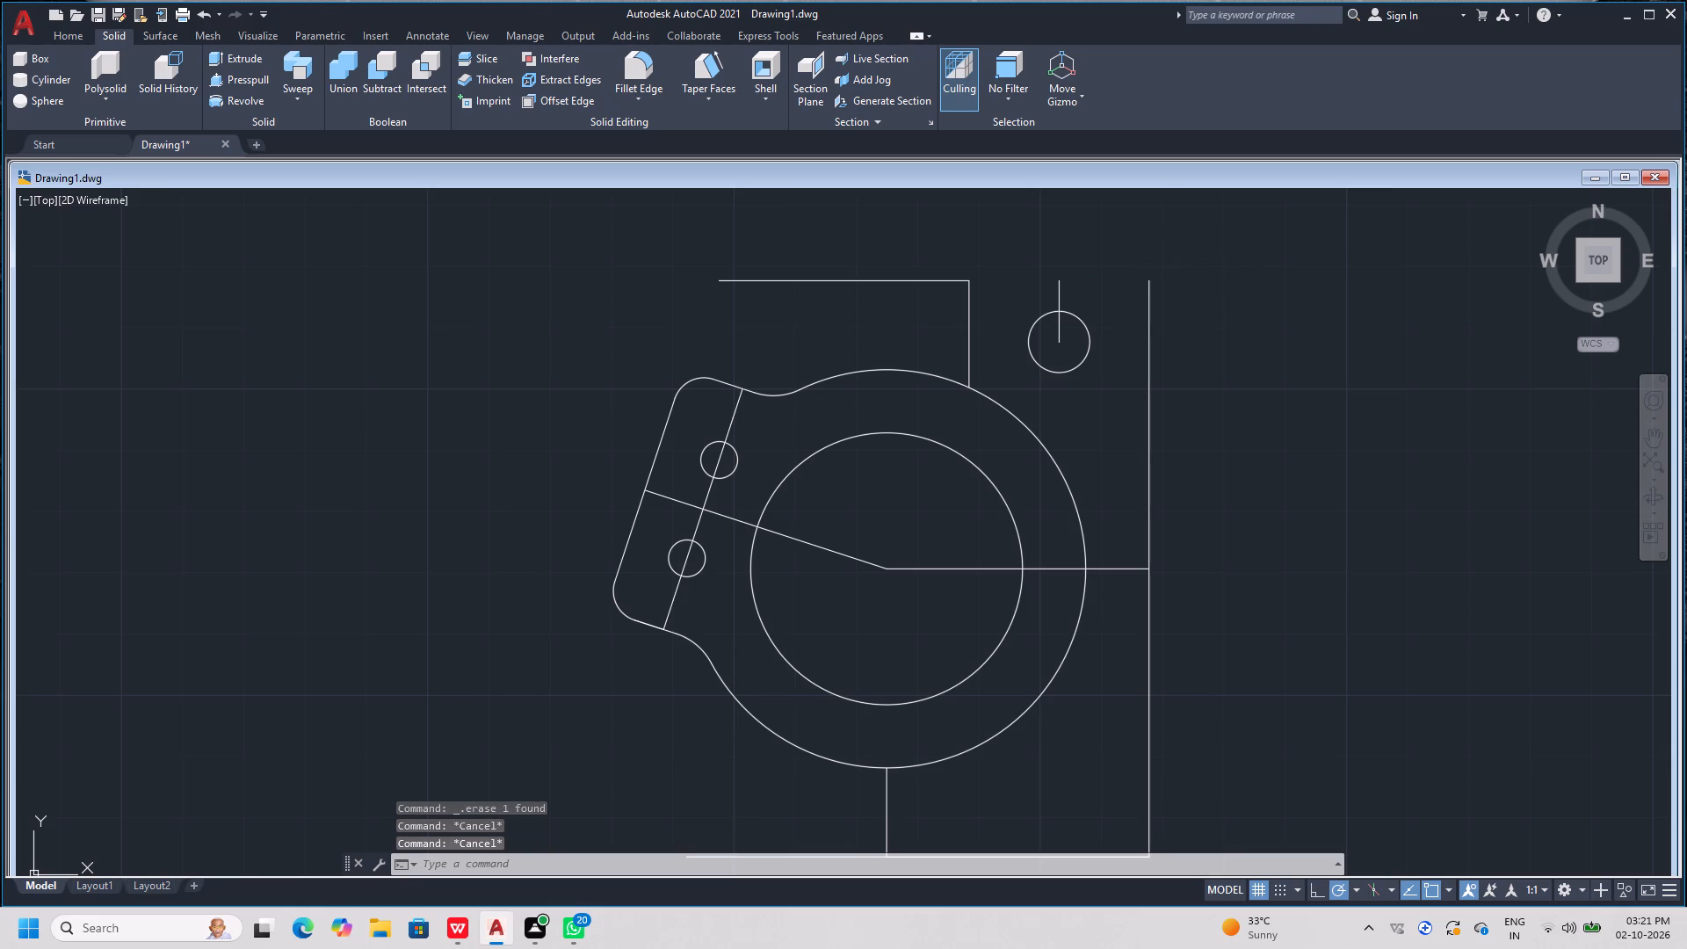
Draw a top edge line from the long right-hand edge's upper end to the short vertical line's upper end.
key("l")
key("space")
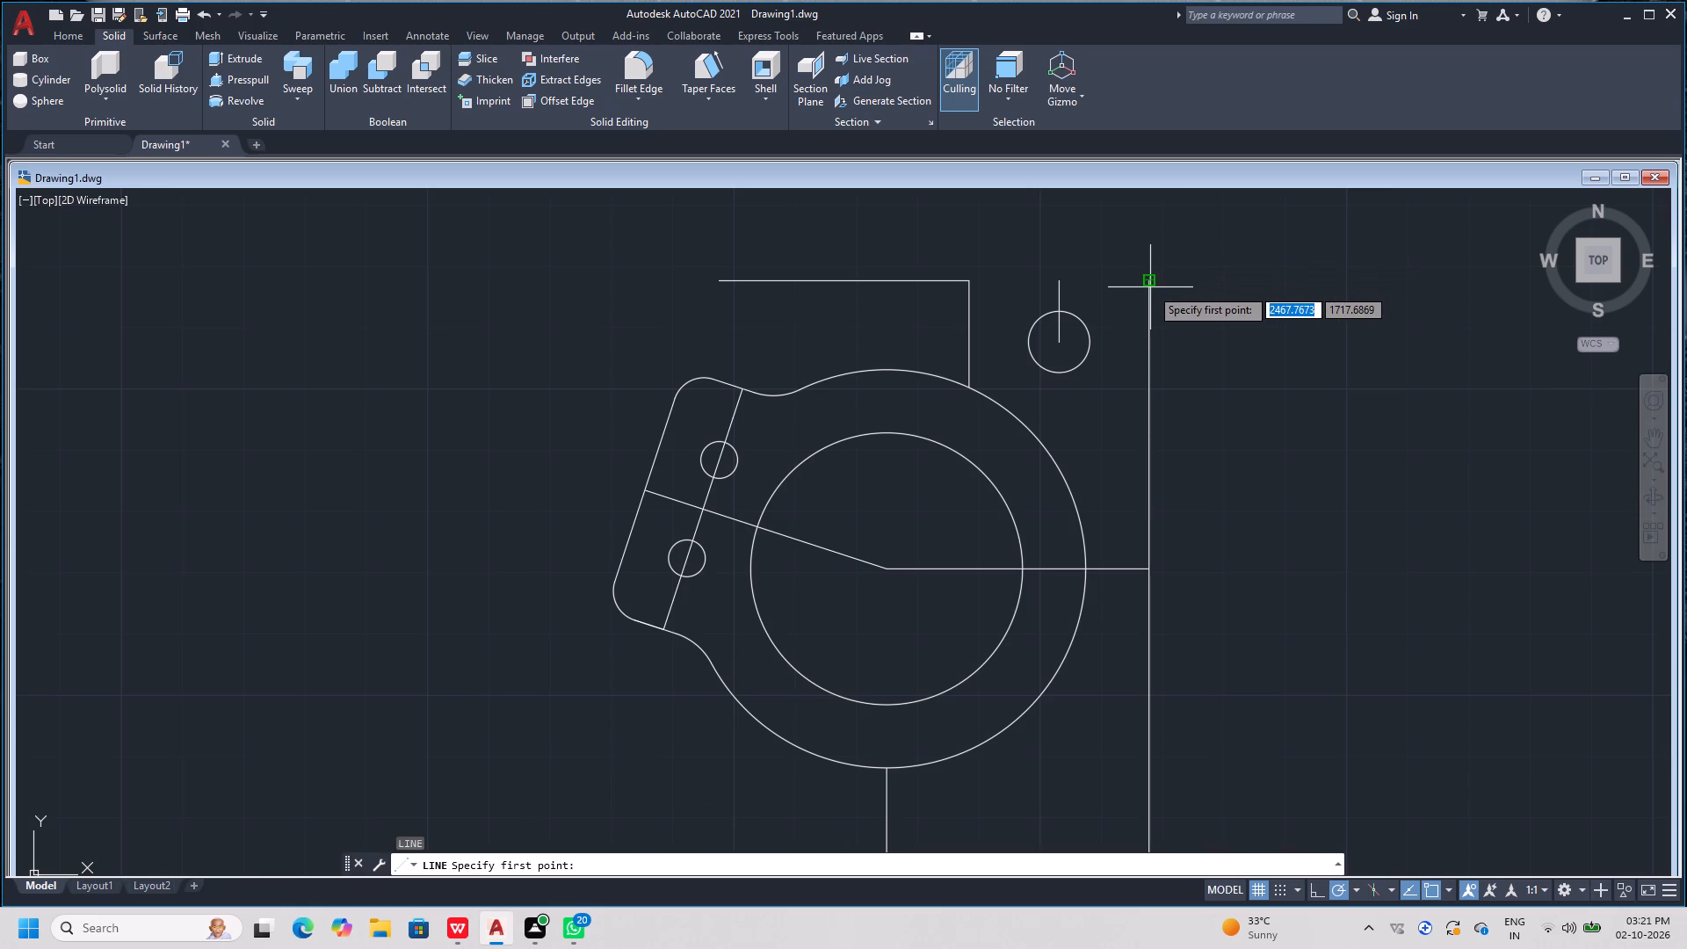
left_click(1150, 286)
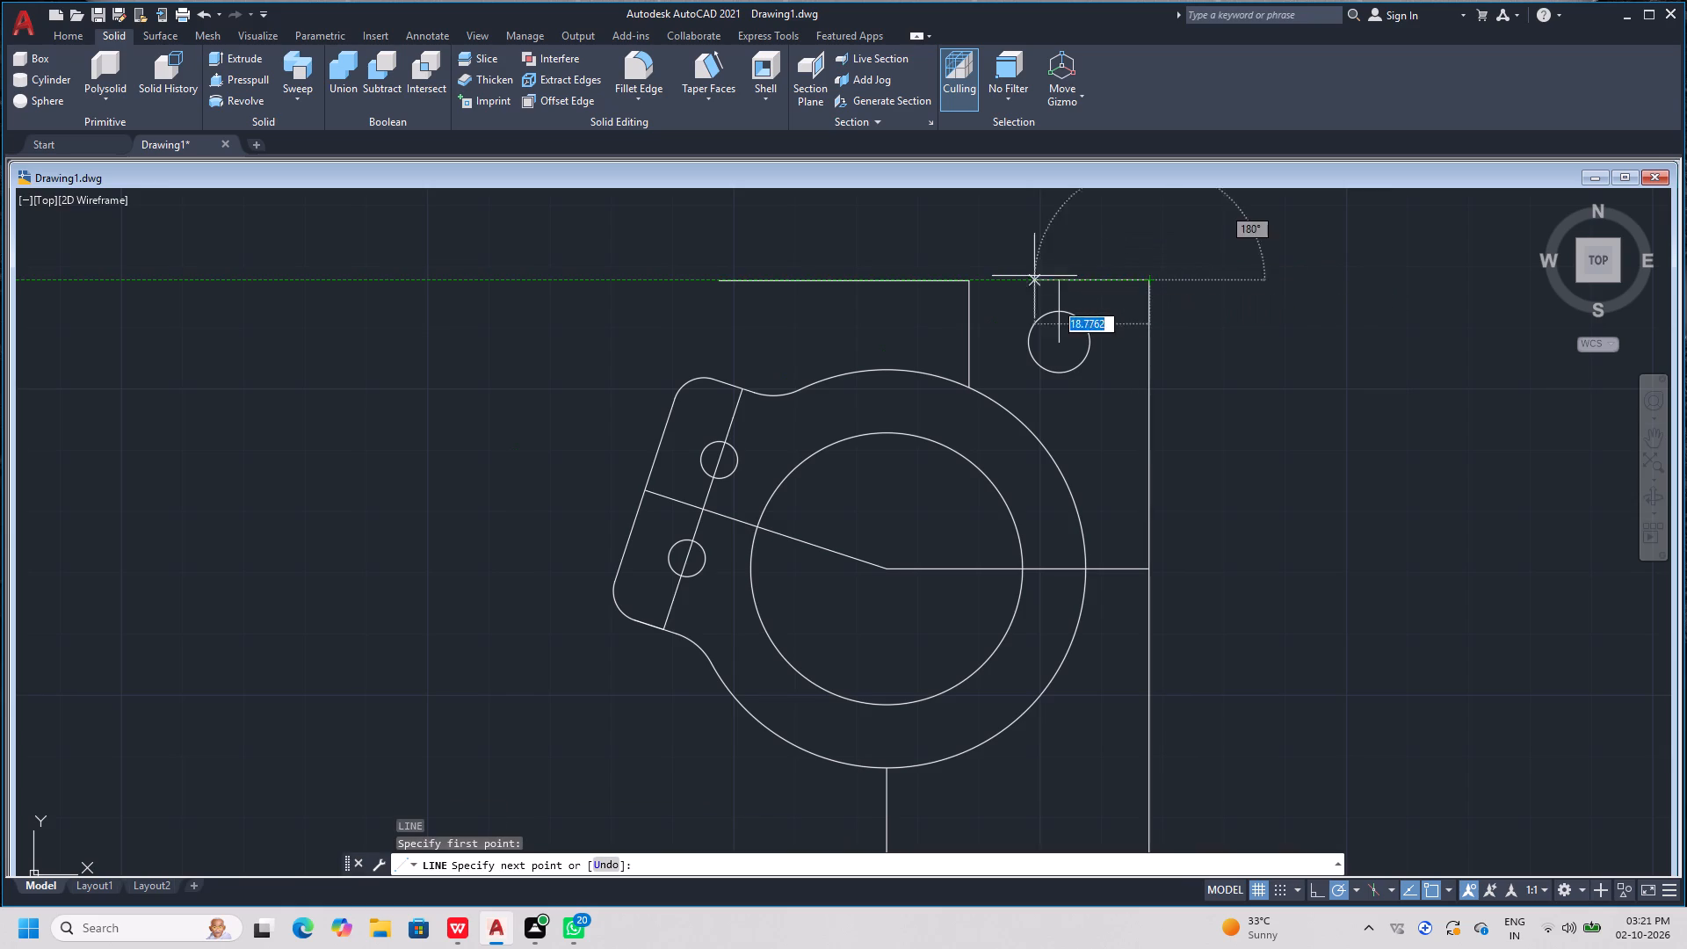
left_click(973, 282)
key("space")
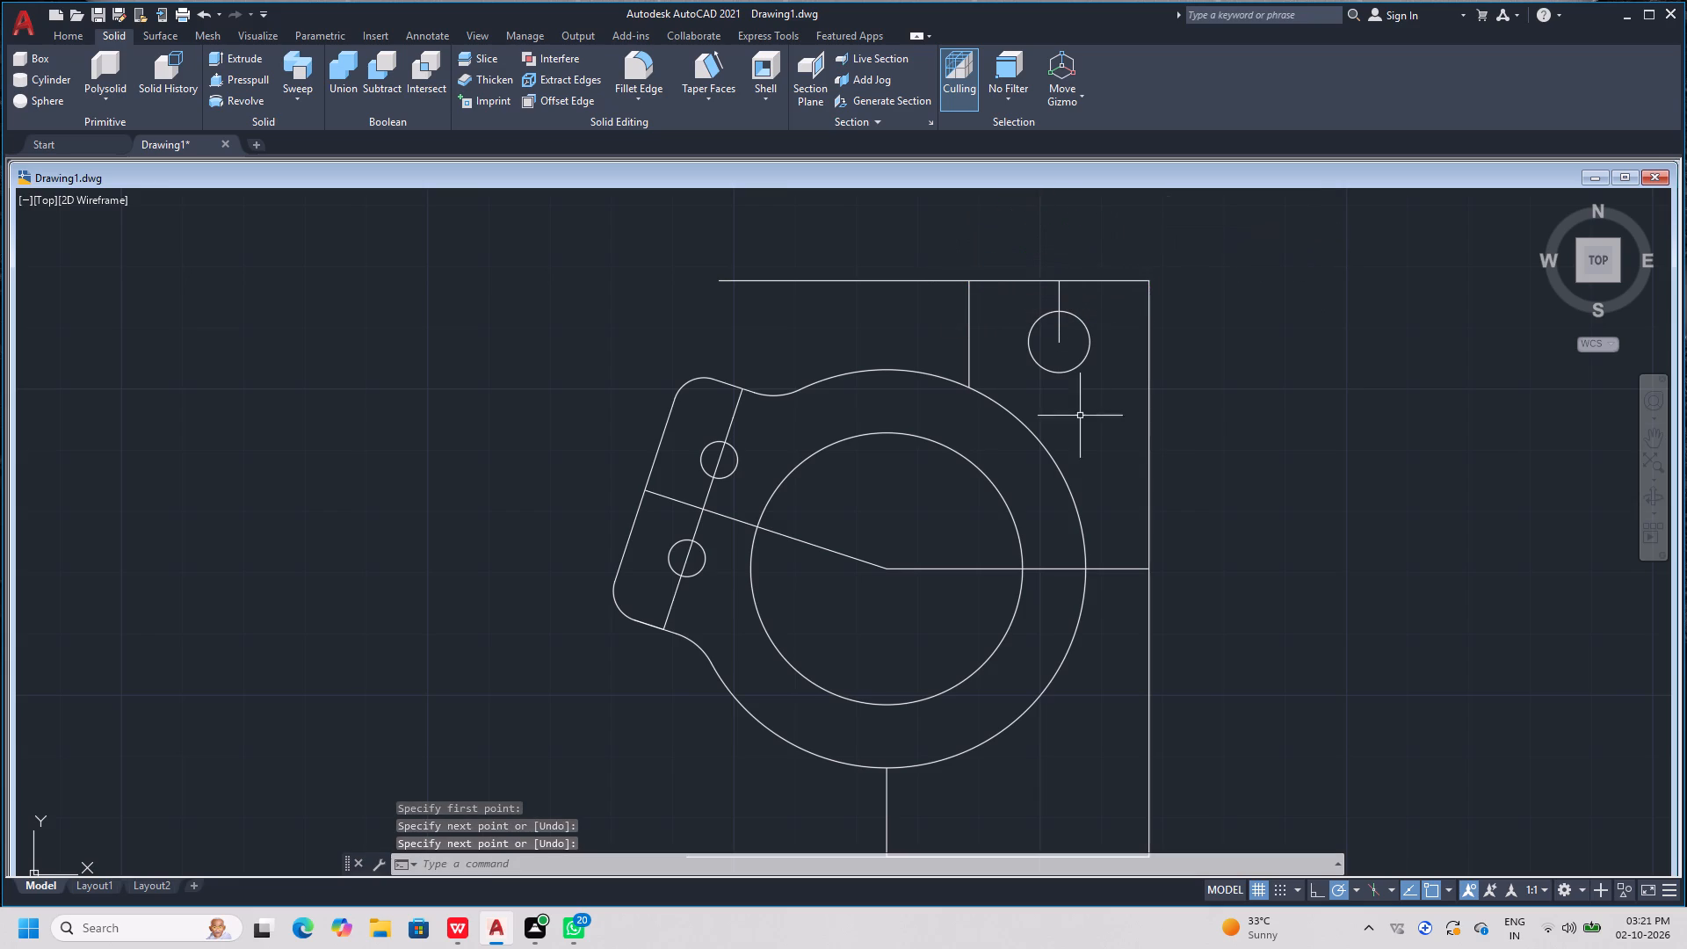
key("Escape")
key("Escape")
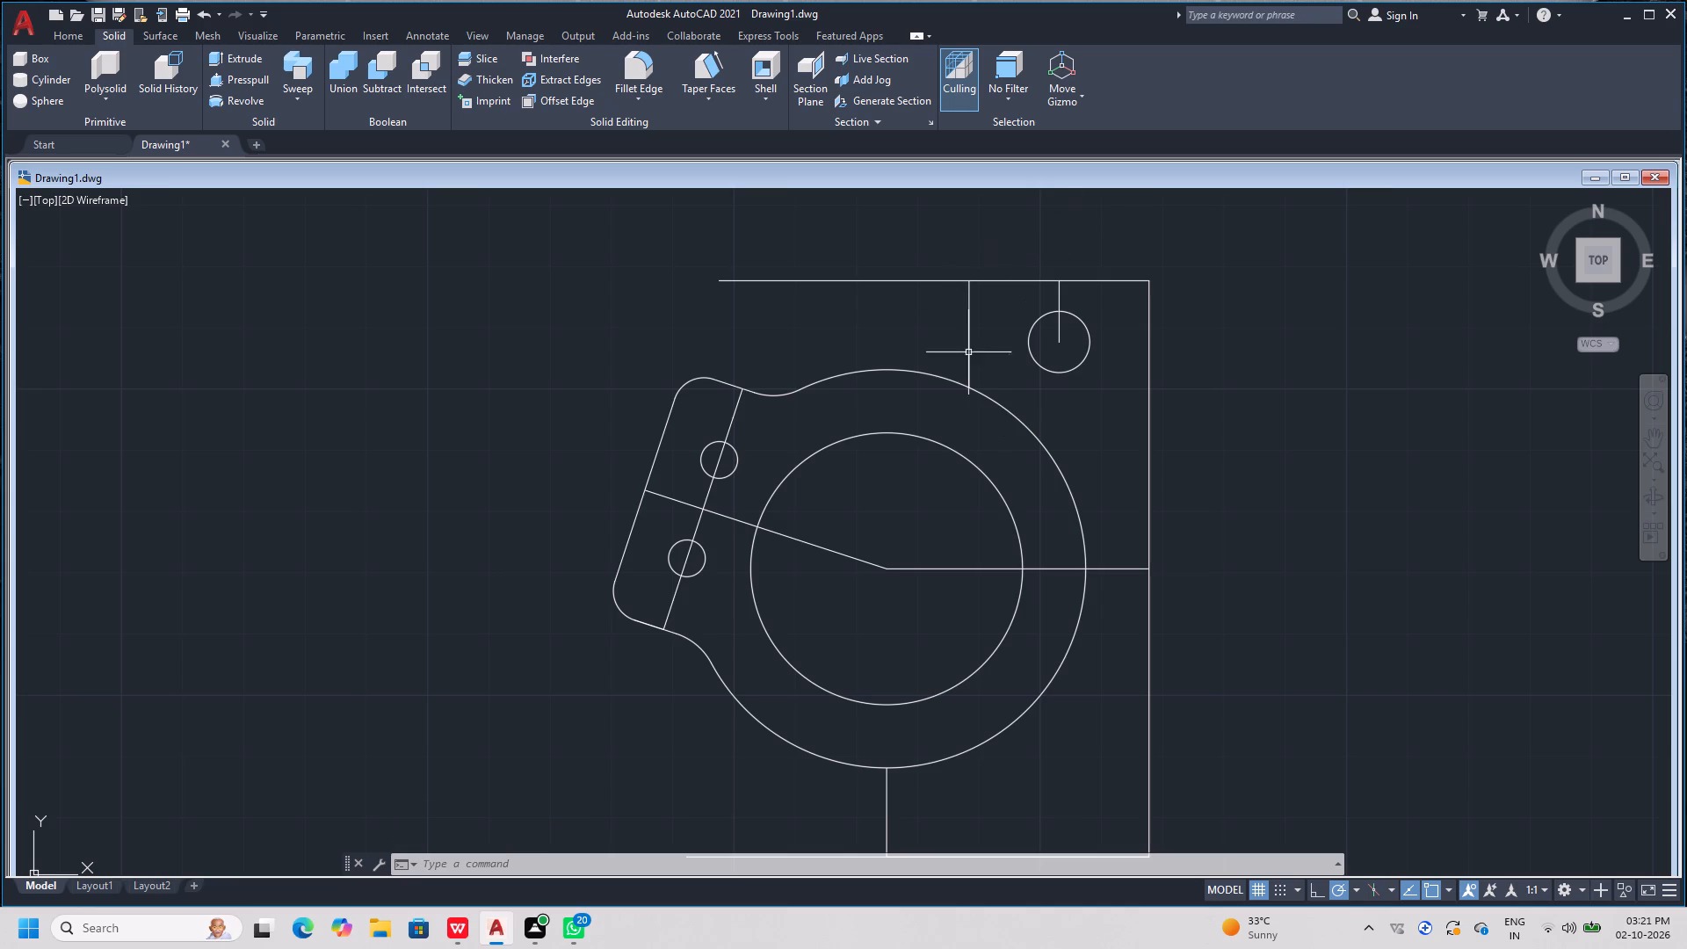
Draw a radius 5 circle tangent to the short upper vertical line and the new top edge.
type("c")
key("space")
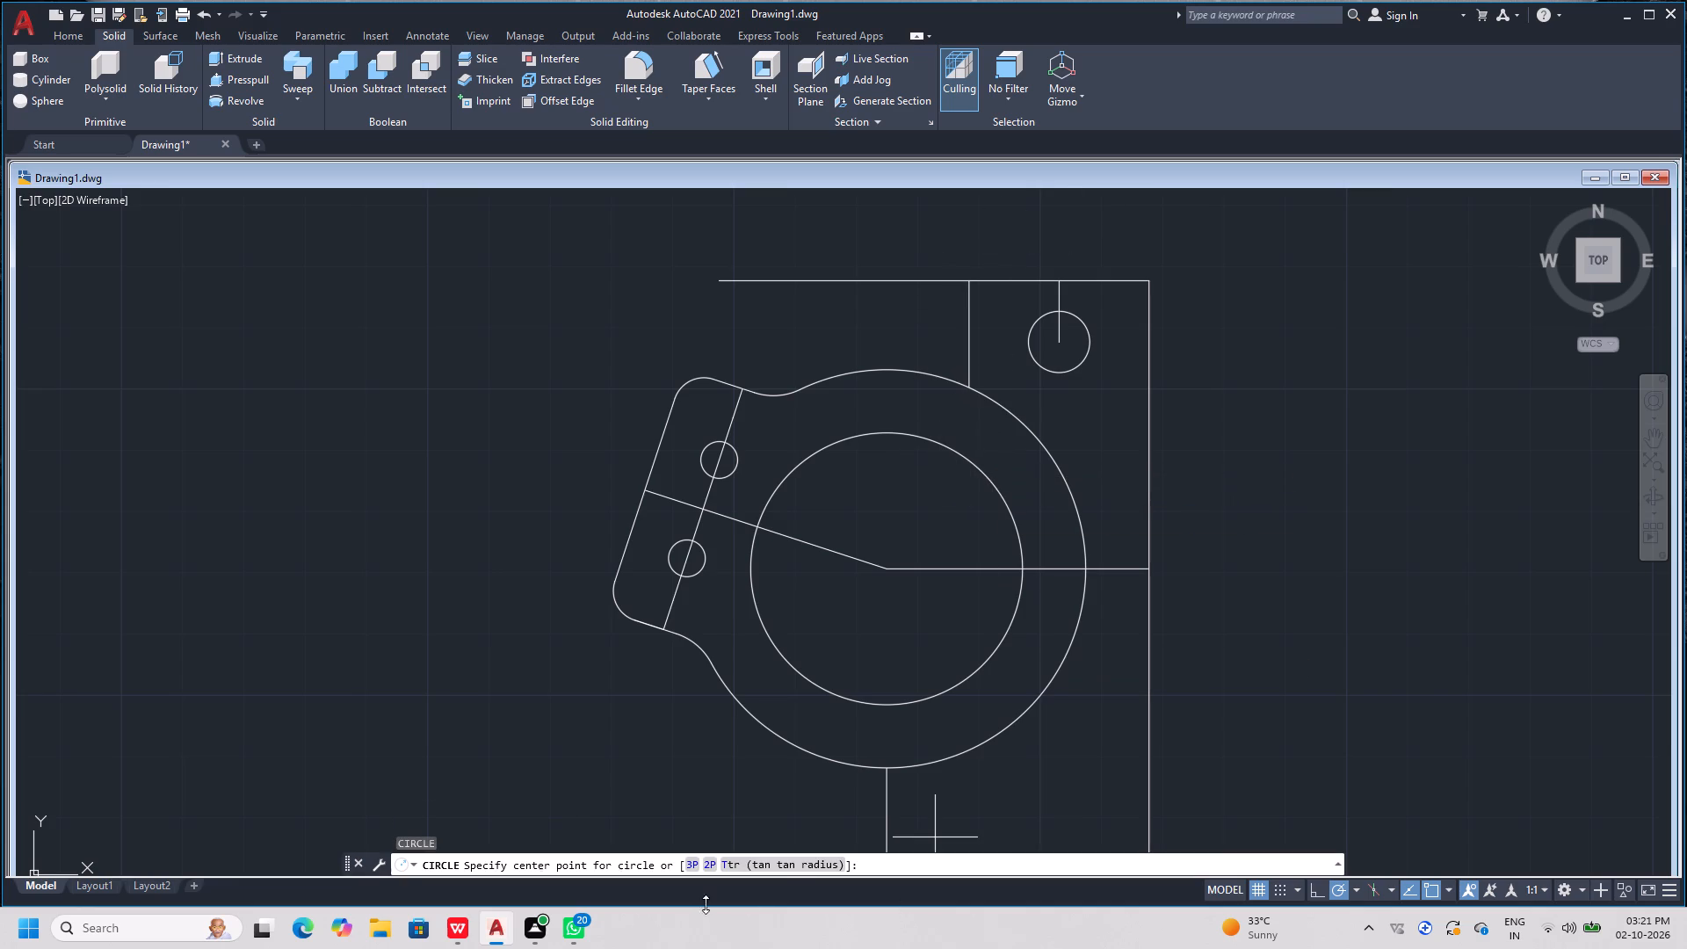
left_click(797, 871)
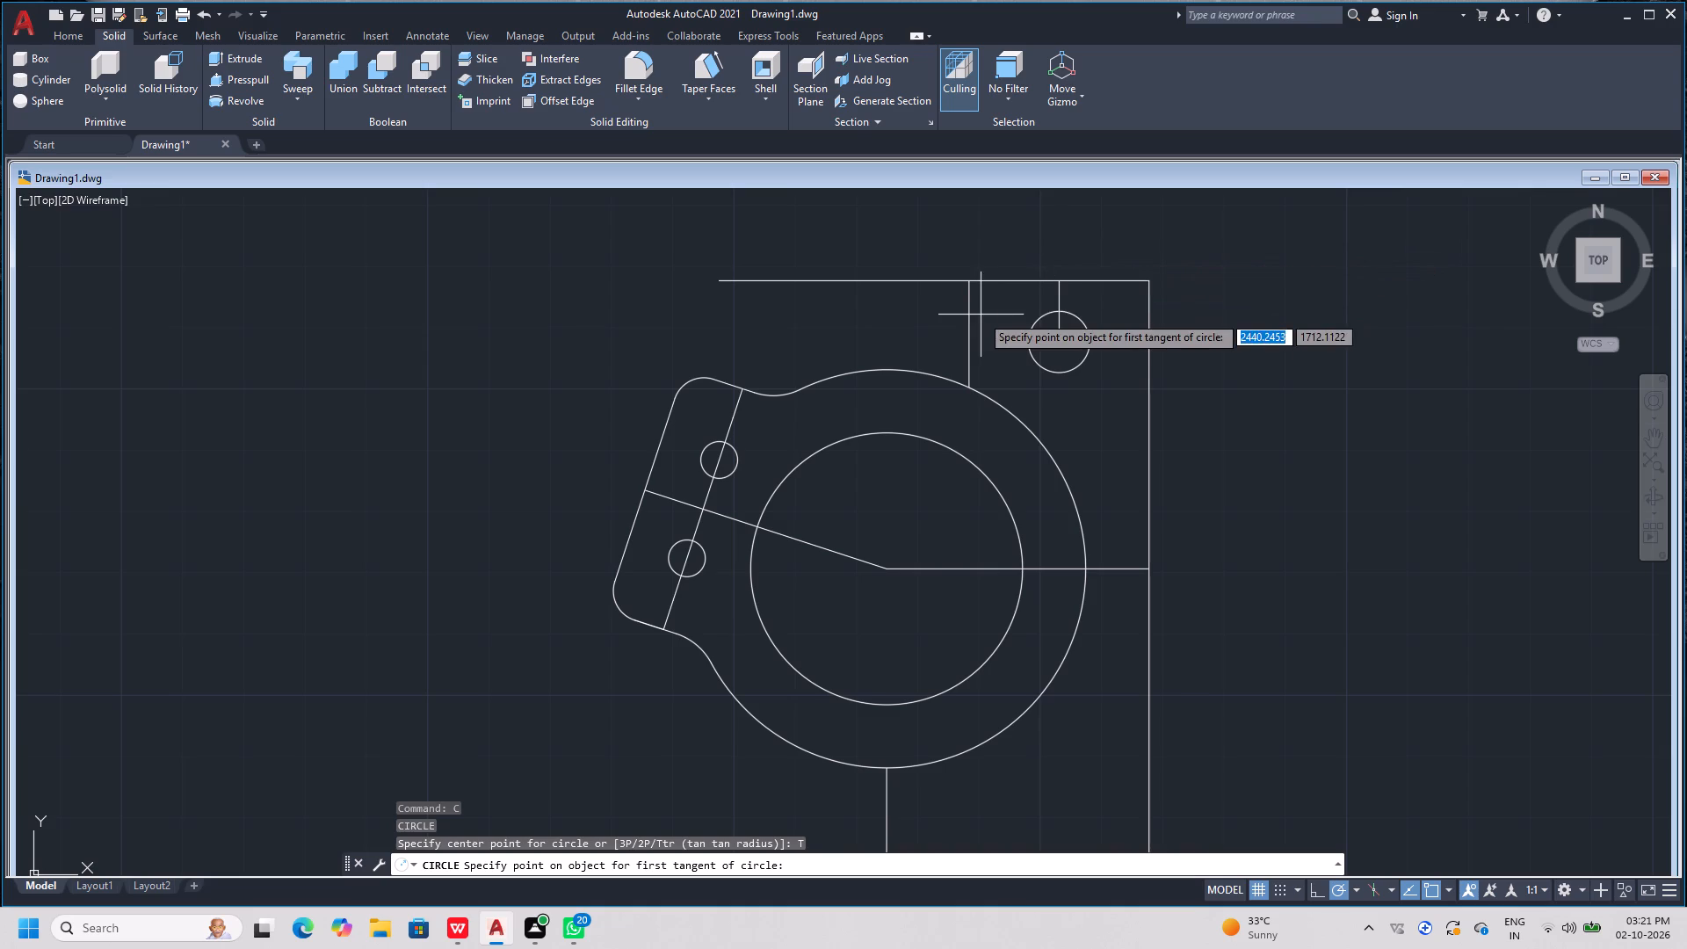
left_click(965, 315)
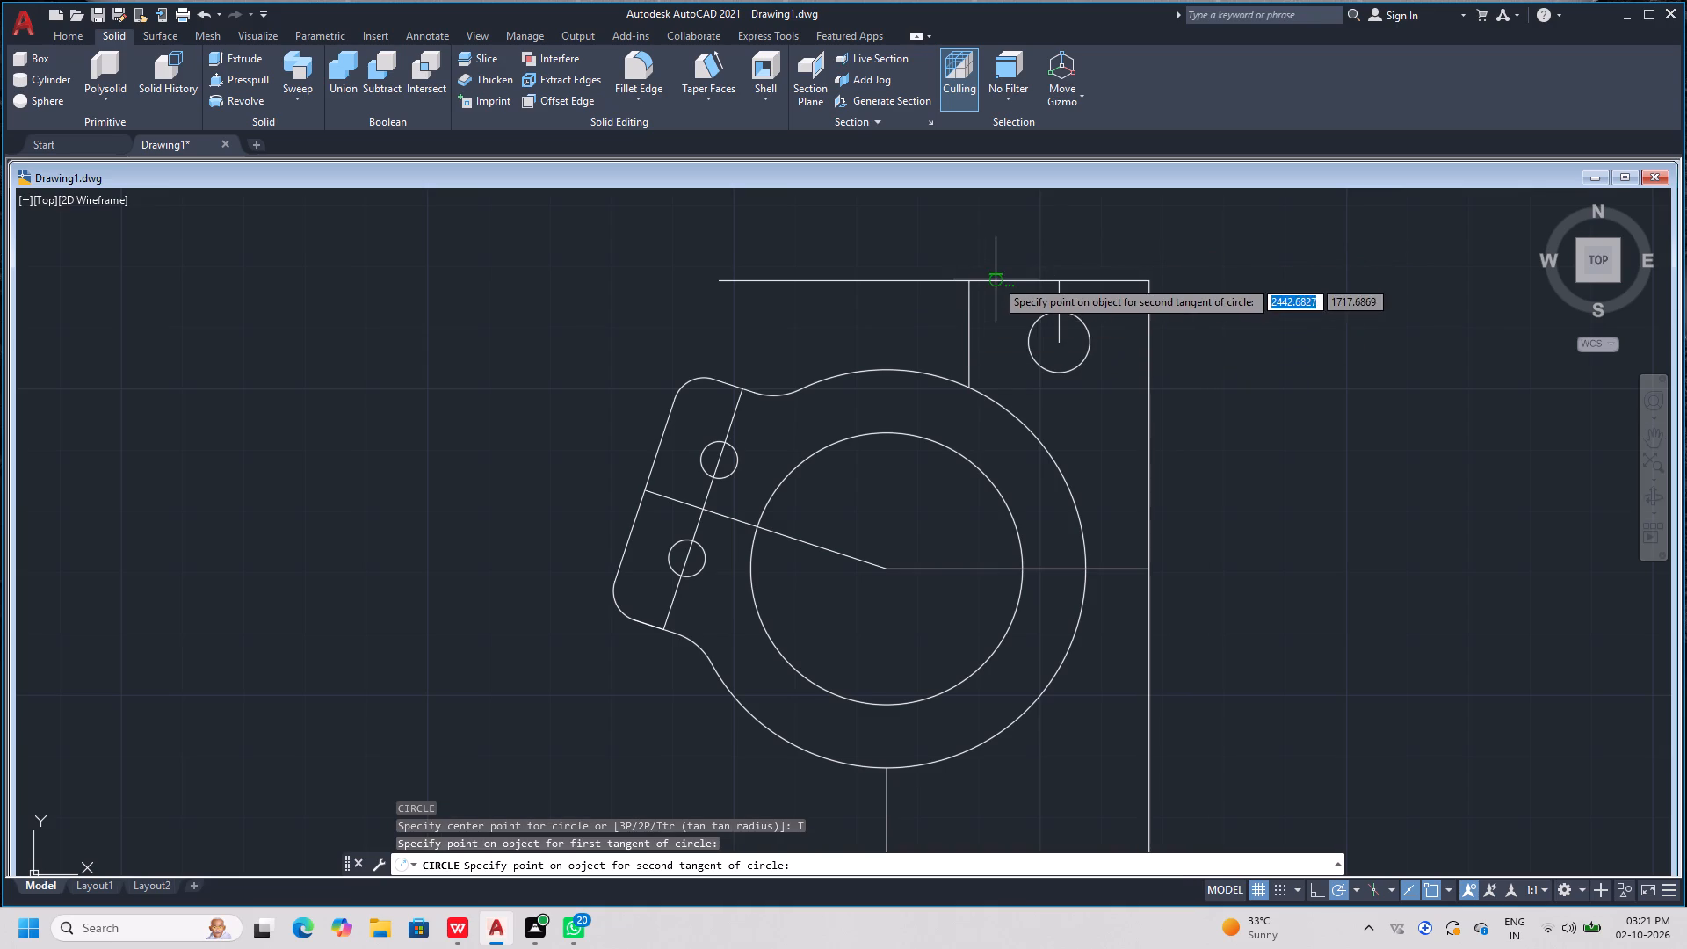
left_click(996, 279)
key("5")
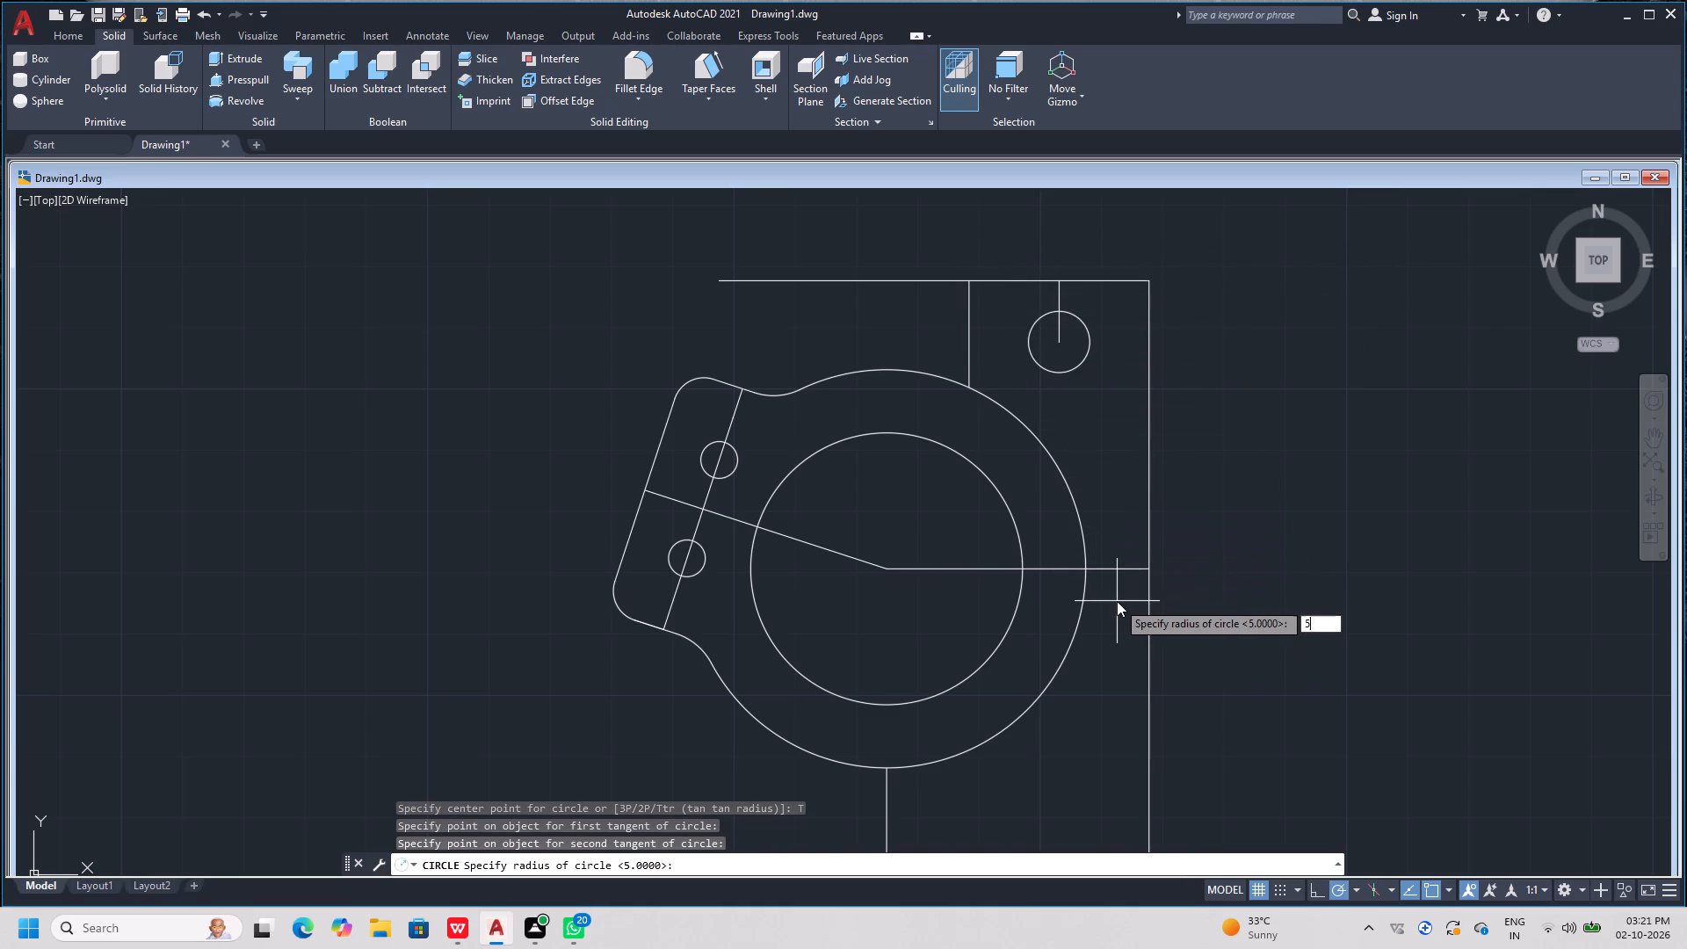
key("Return")
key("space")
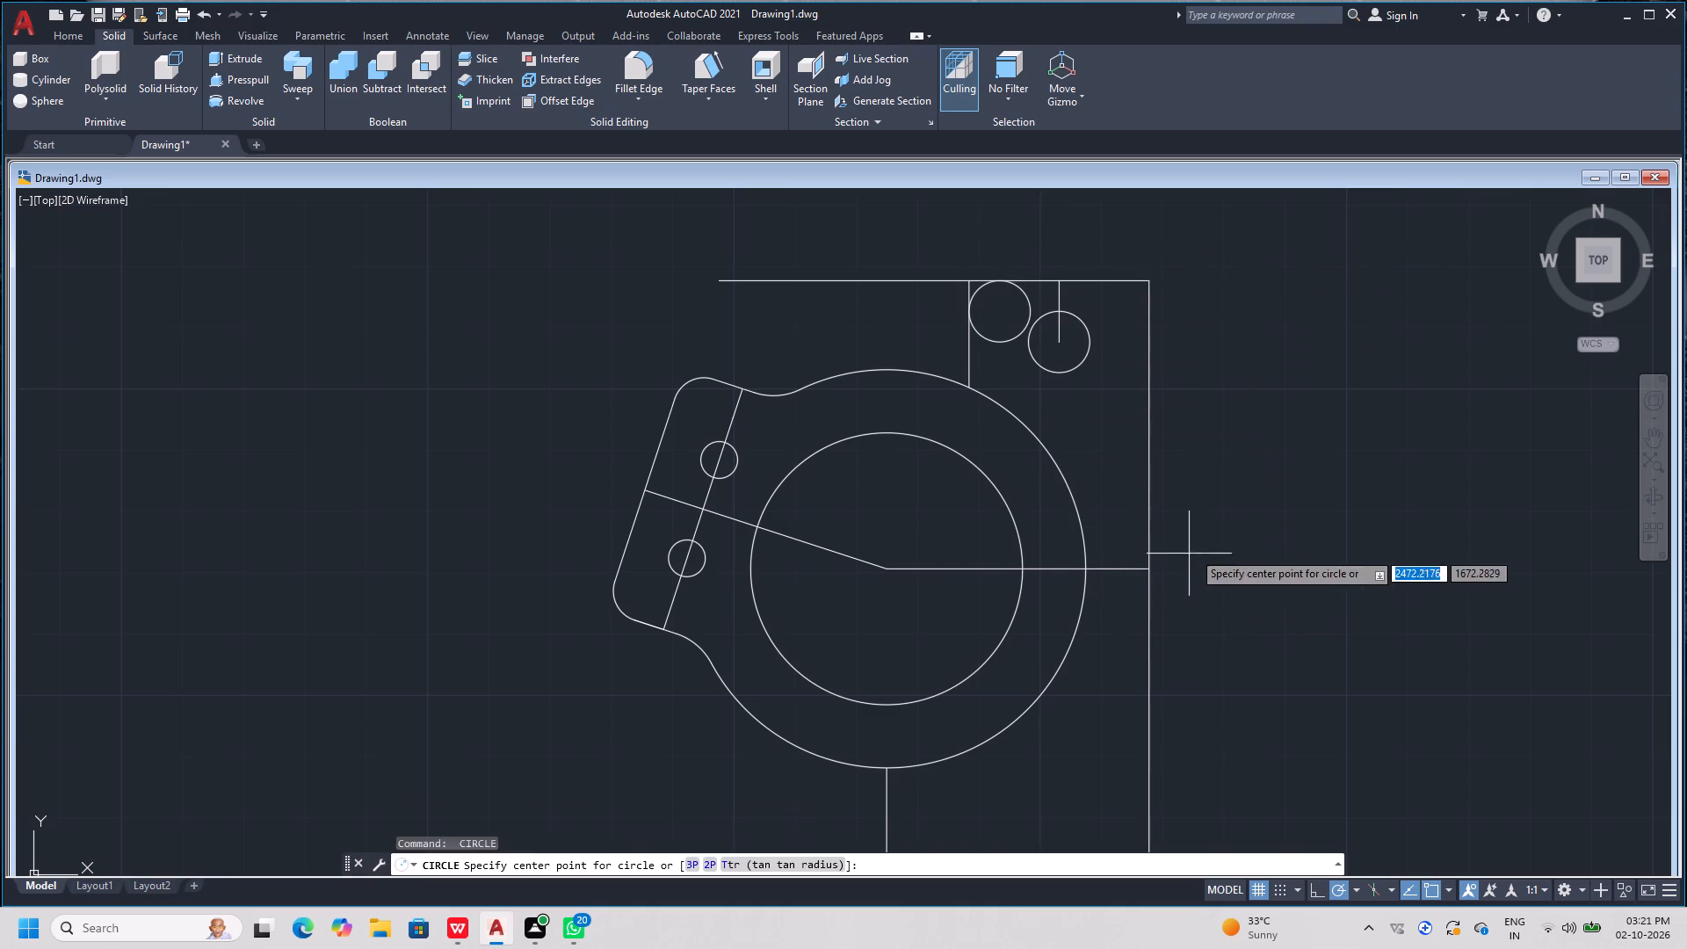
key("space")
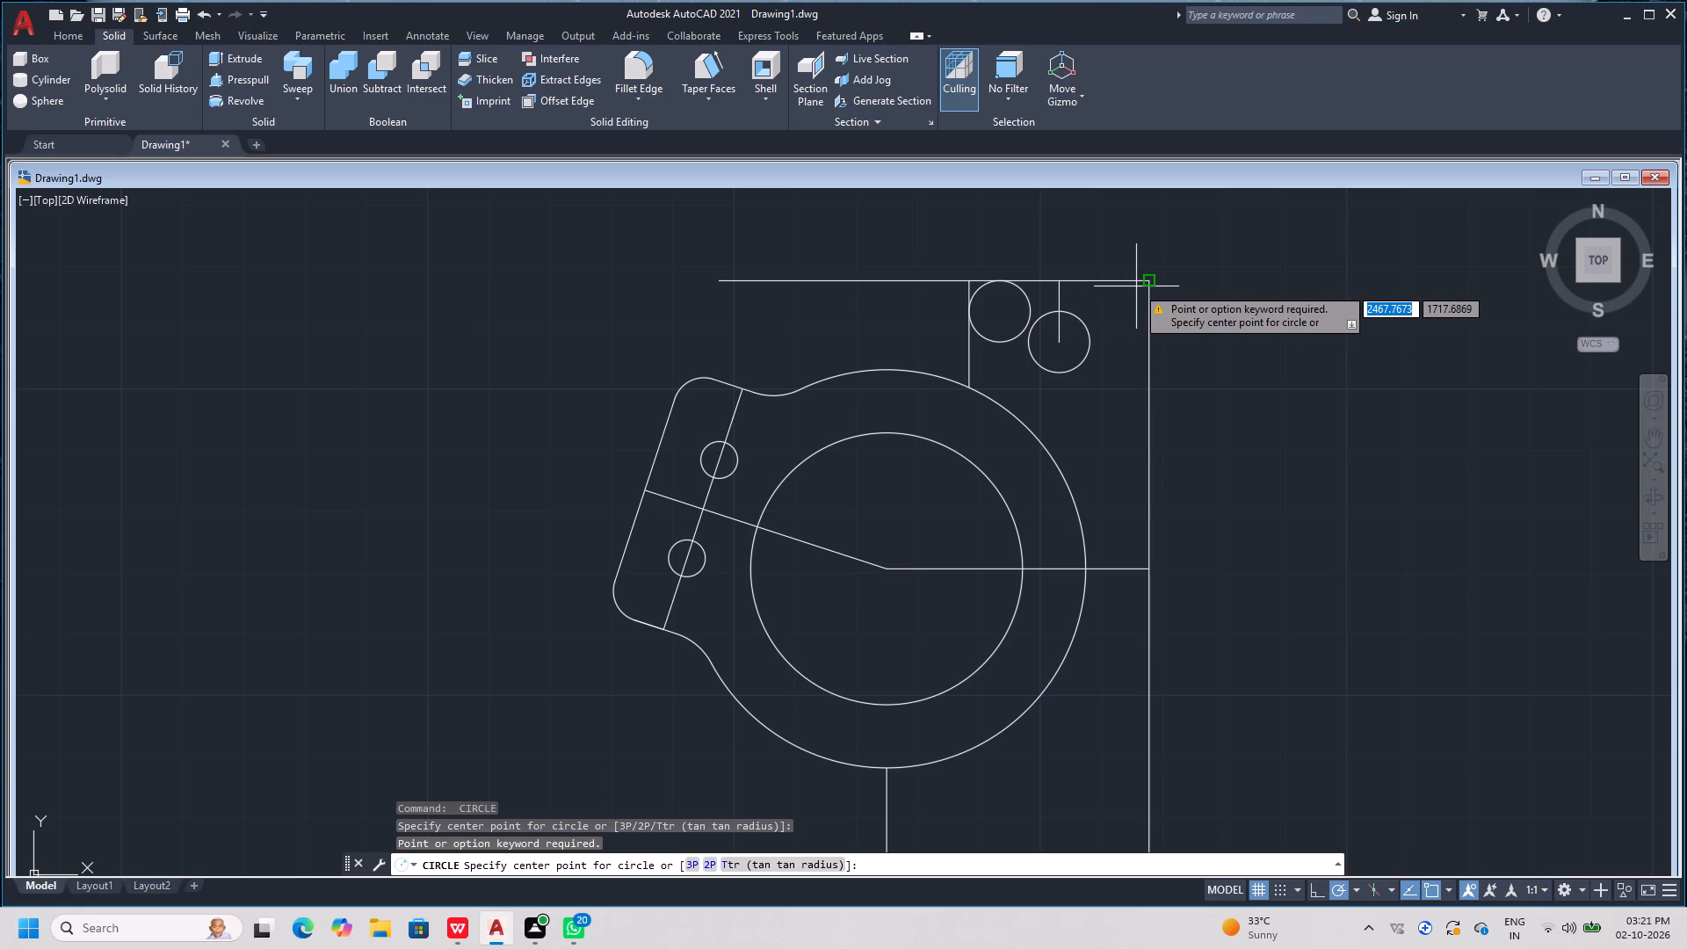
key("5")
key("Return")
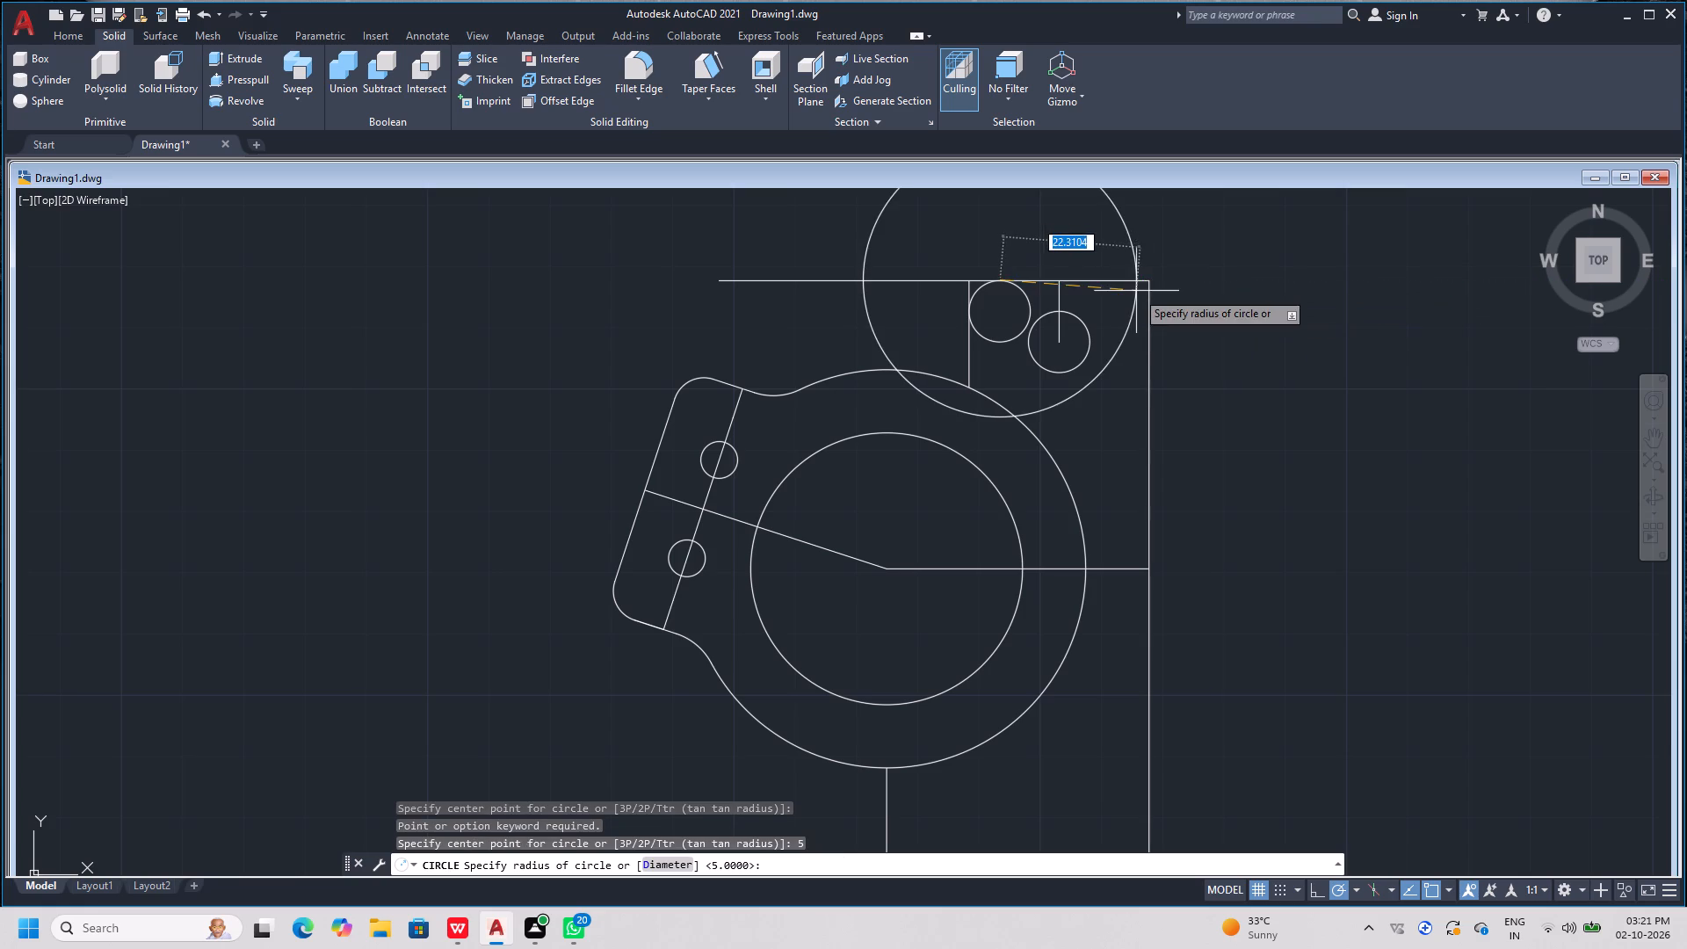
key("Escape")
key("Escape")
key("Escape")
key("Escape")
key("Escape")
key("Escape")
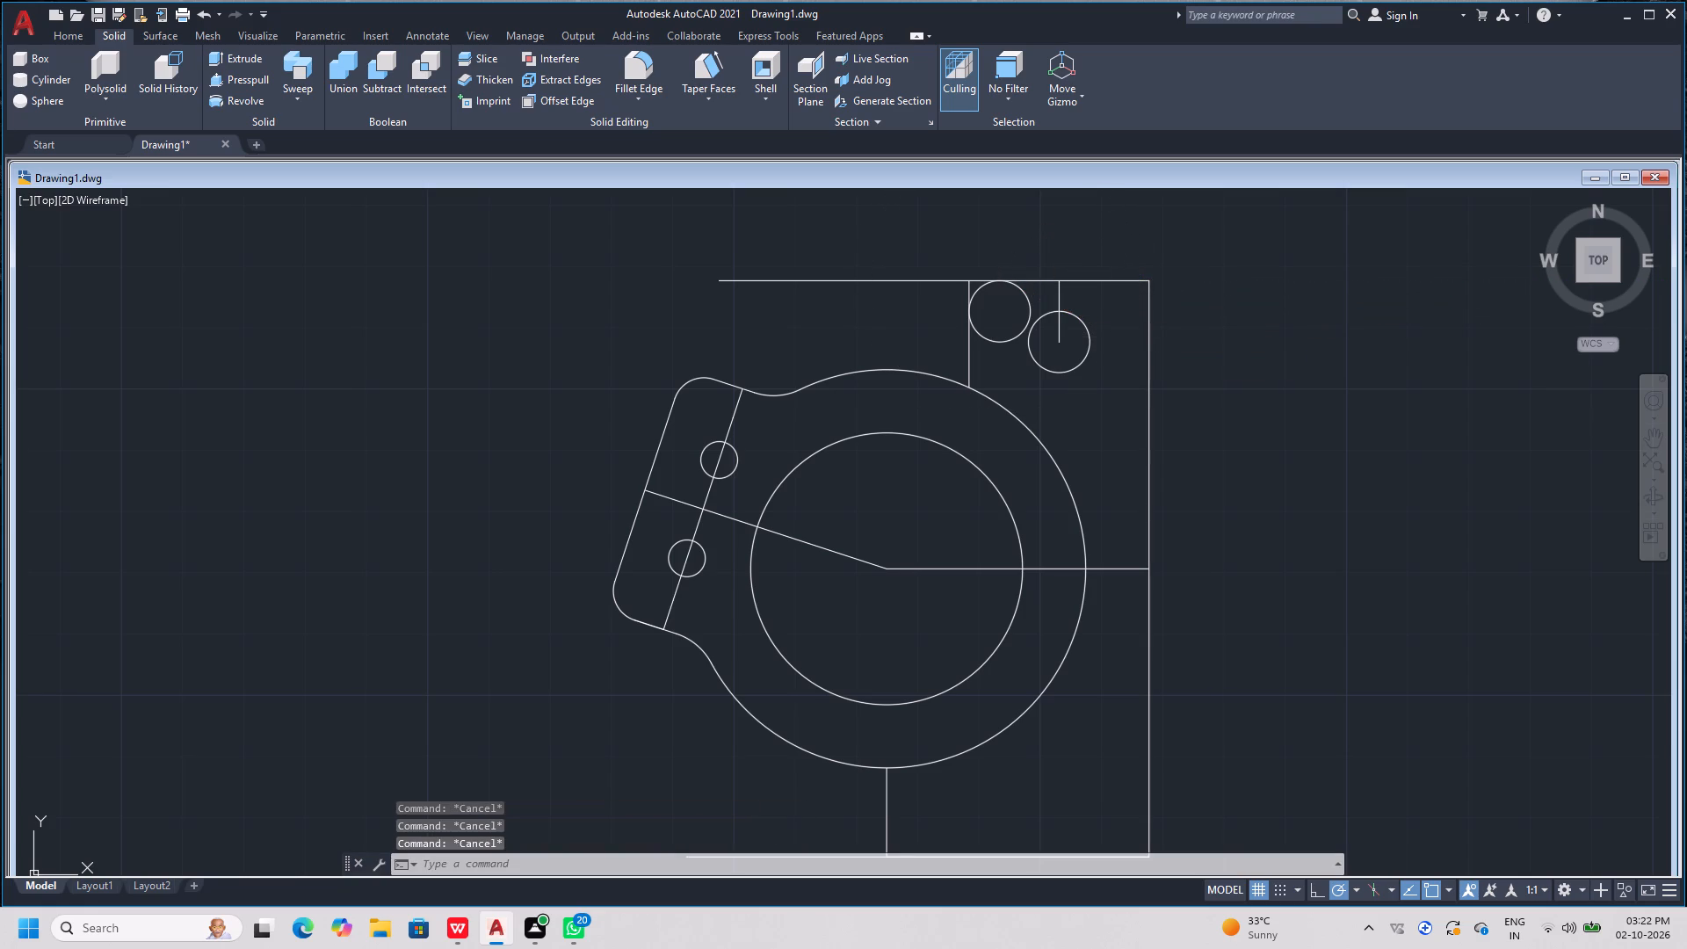
Draw a radius 5 circle tangent to the top edge and the long right-hand edge of the outline.
key("Escape")
type("c")
key("space")
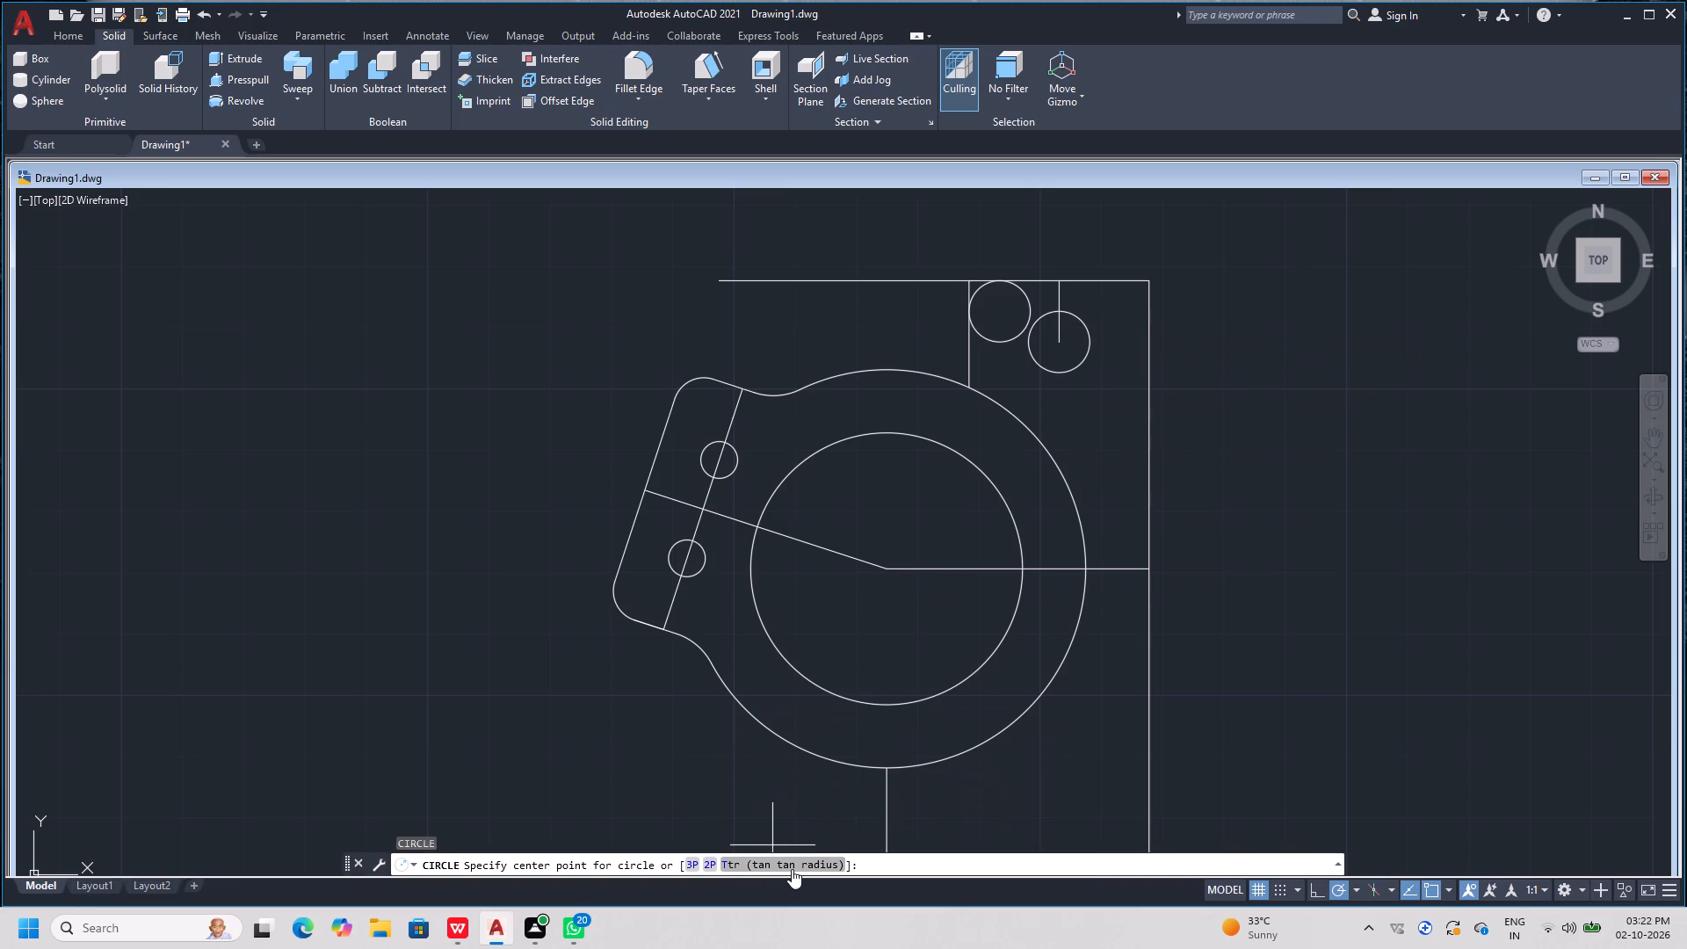
left_click(792, 869)
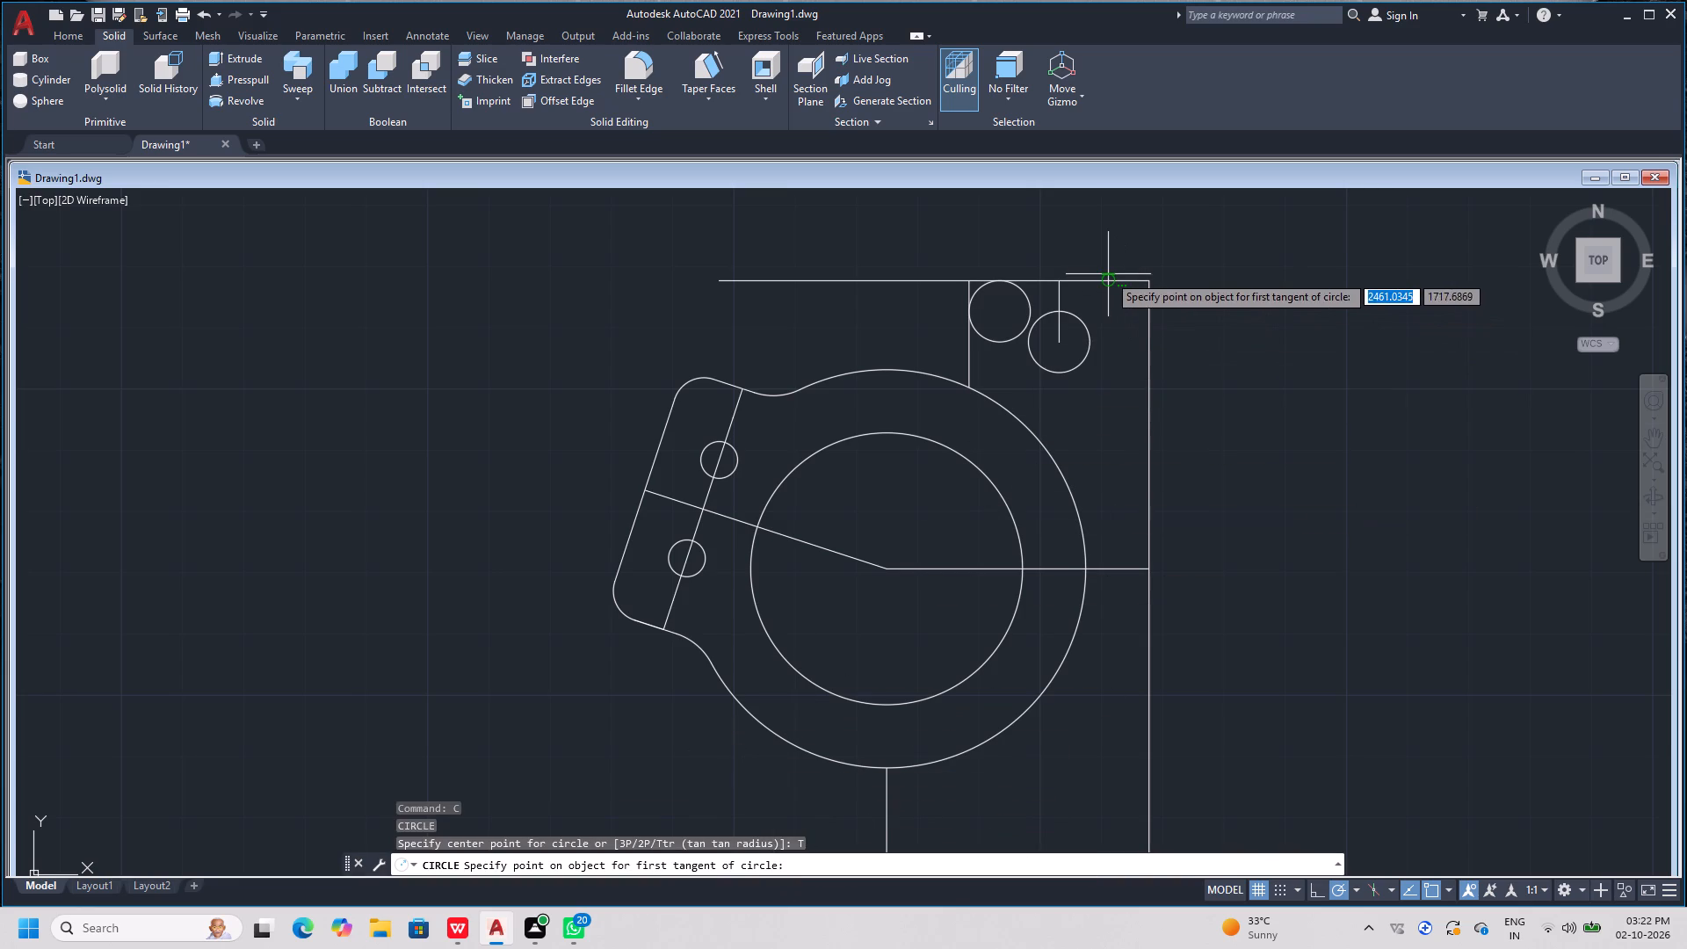
left_click(1108, 274)
left_click(1148, 314)
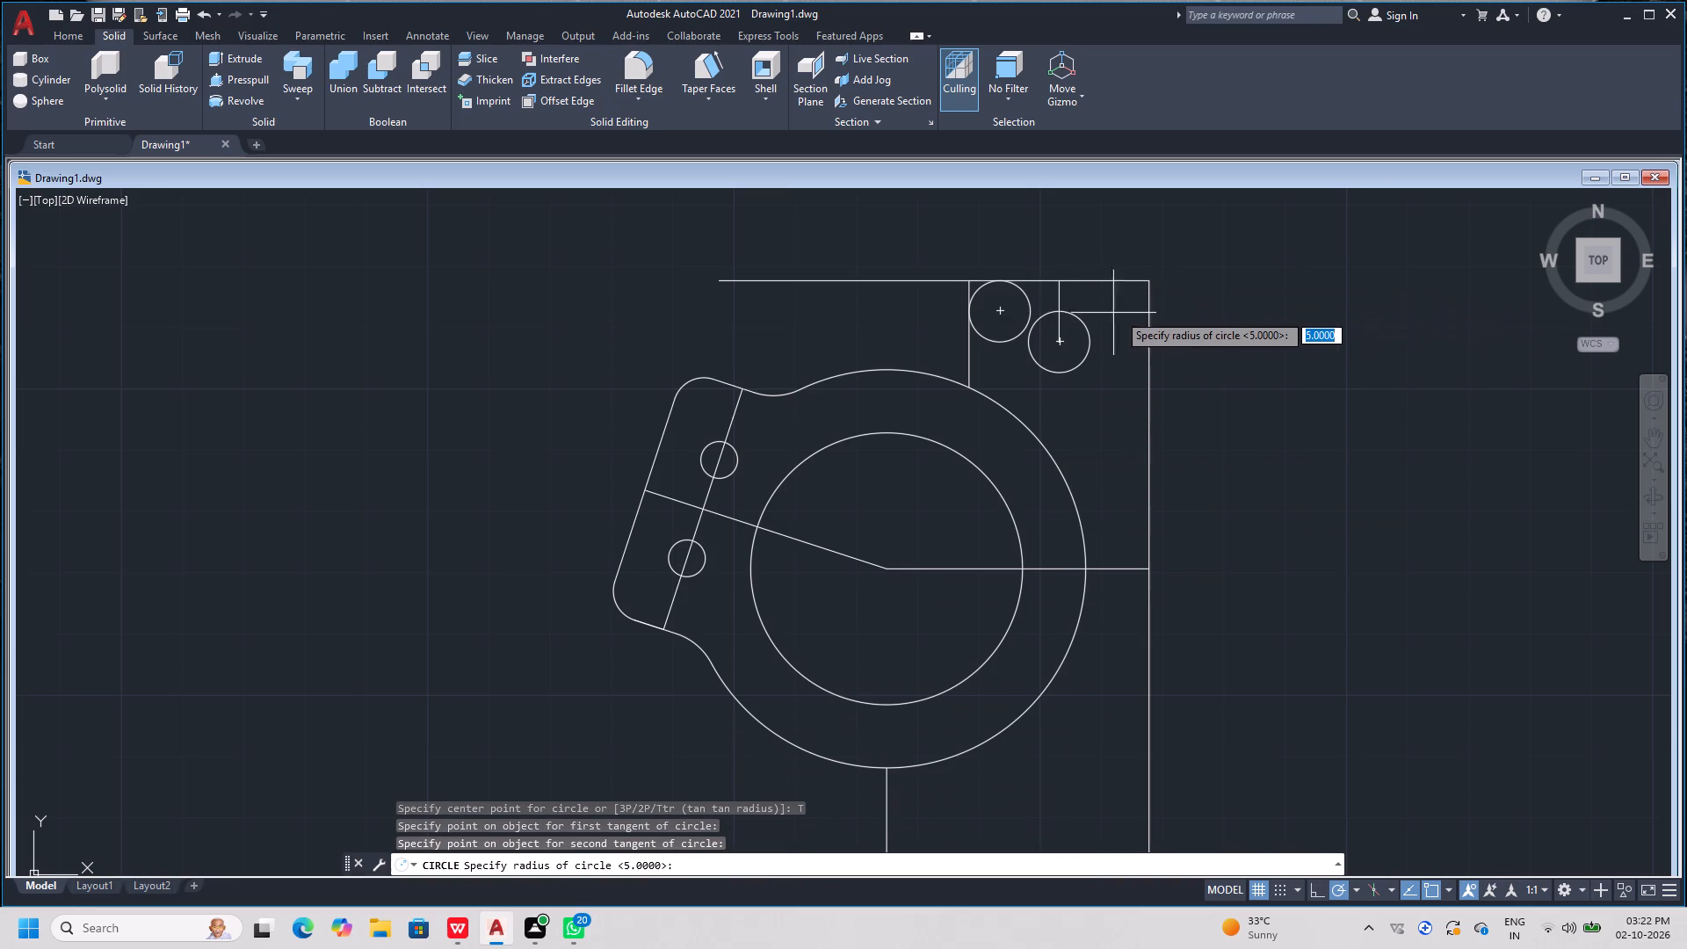
key("5")
key("Return")
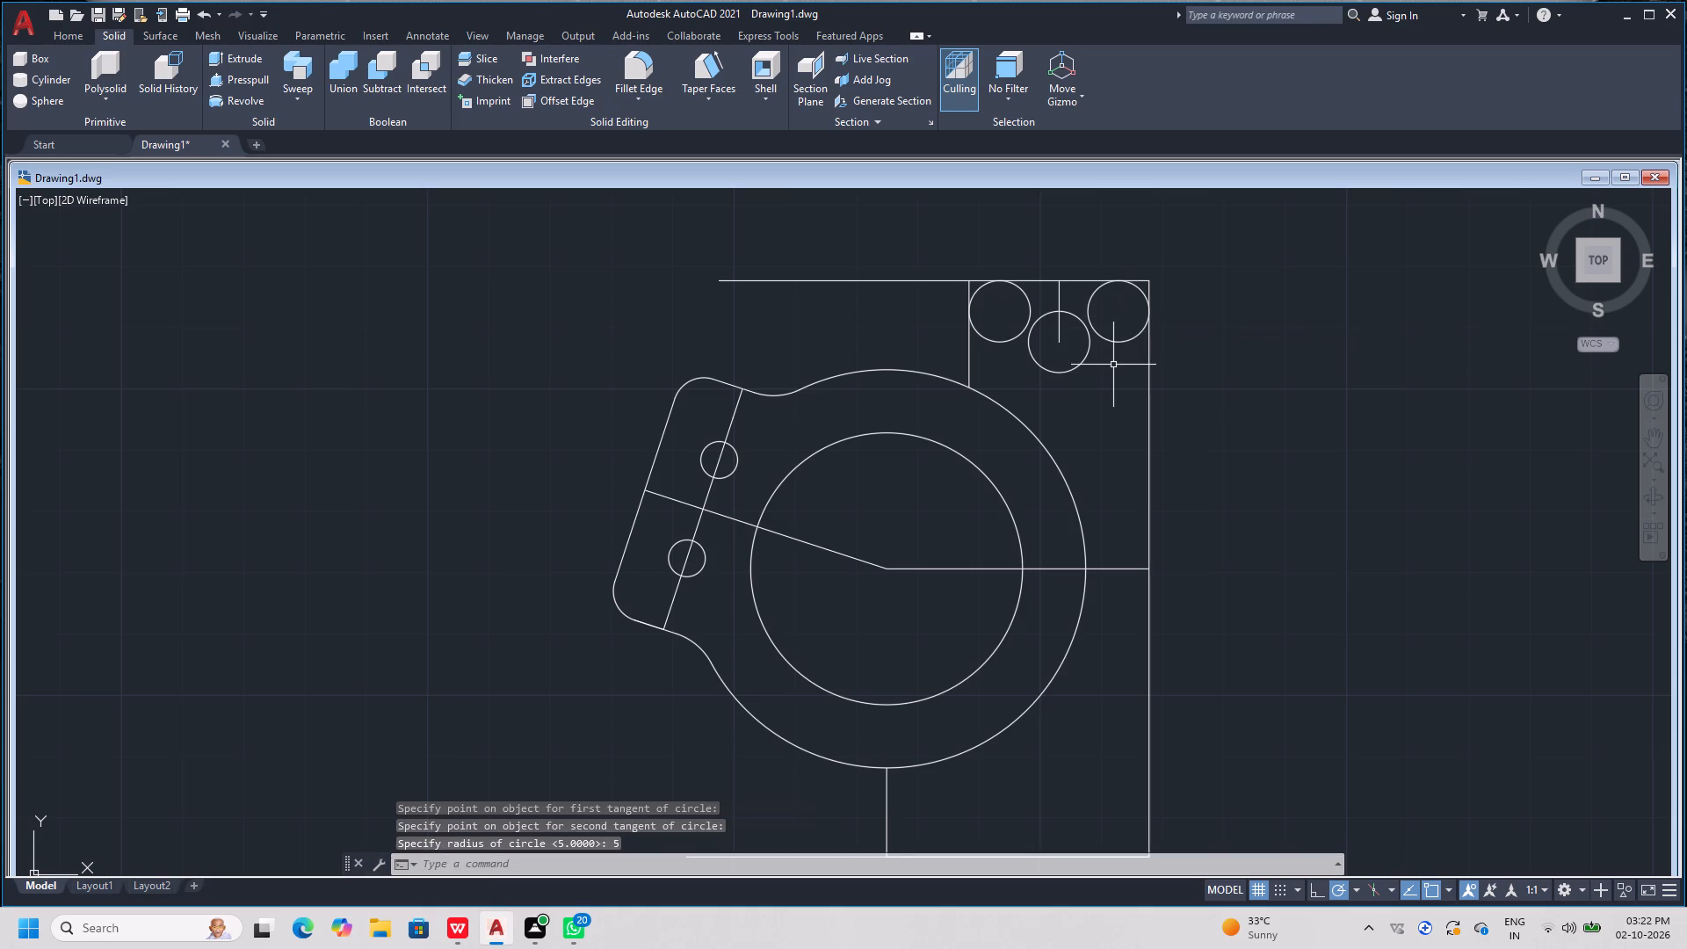
key("space")
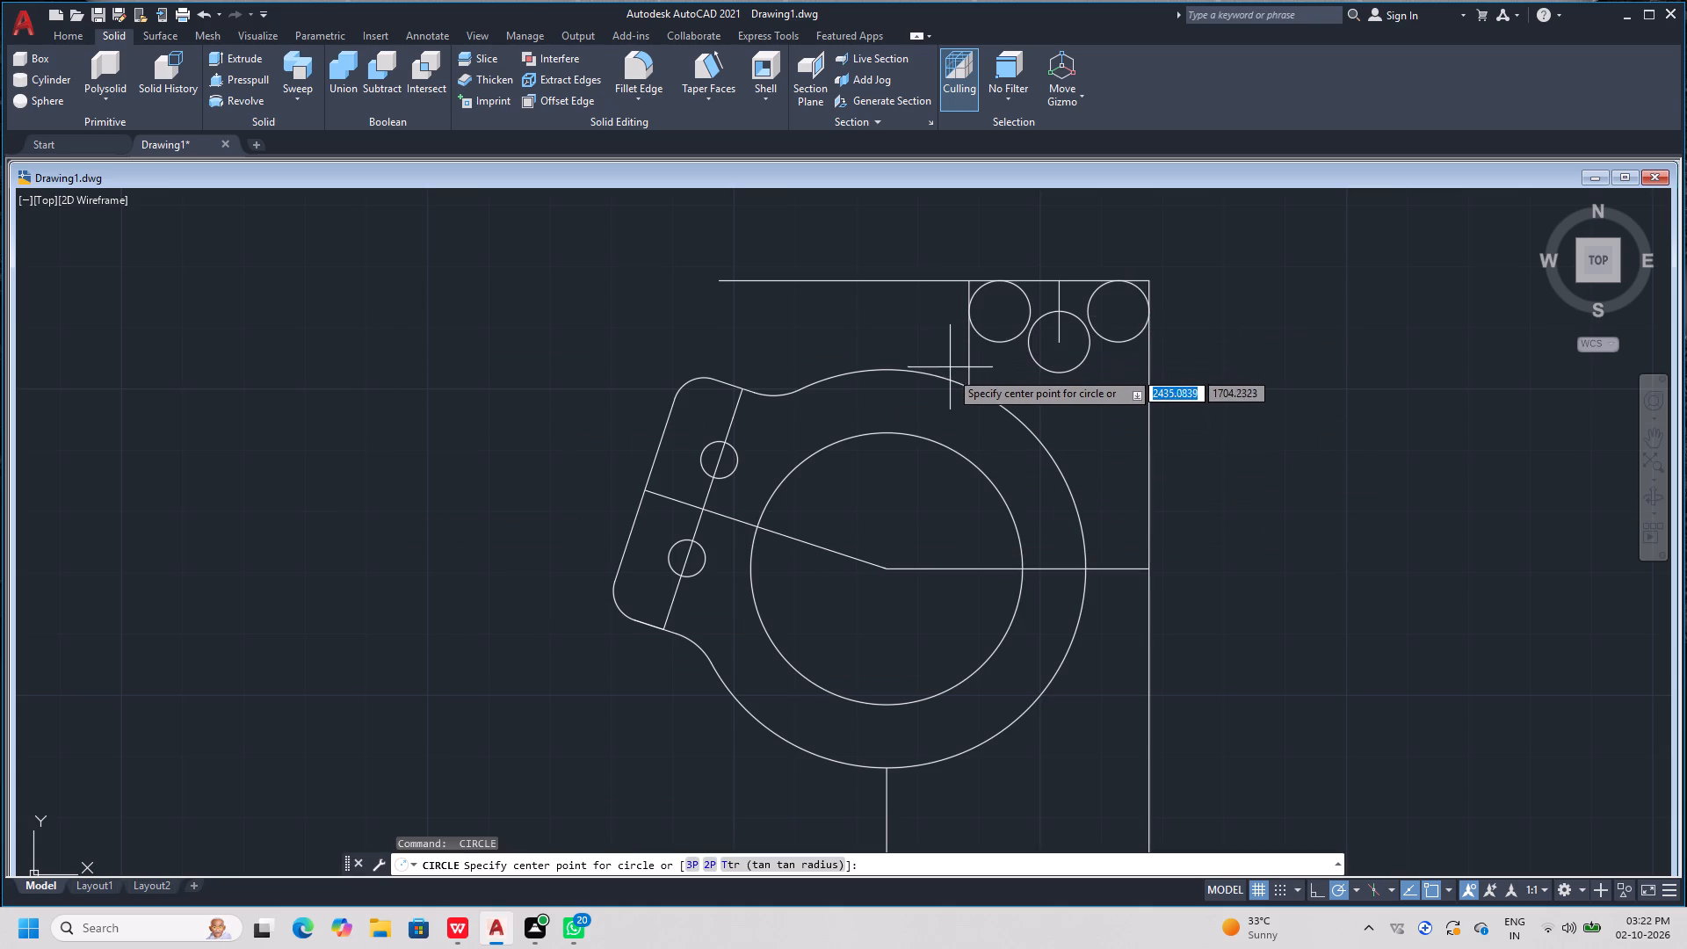
key("Escape")
key("Escape")
Trim the two tangent circles at the upper corners into rounded corner arcs and remove the leftover square corner segments.
key("t")
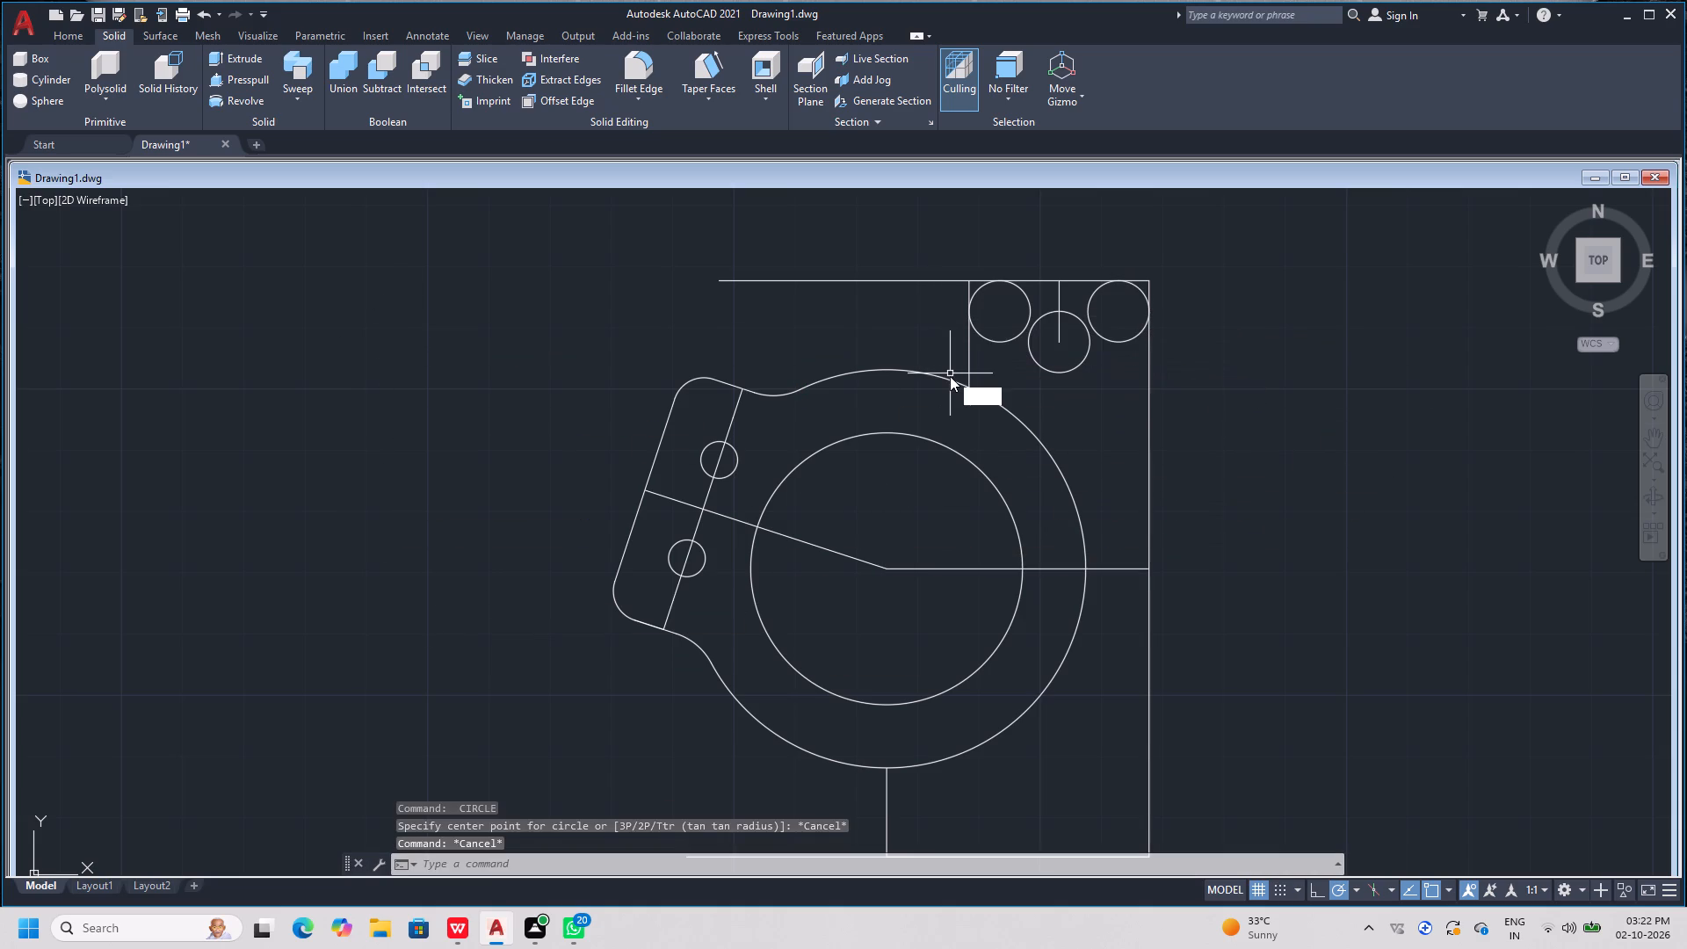
type("r")
key("space")
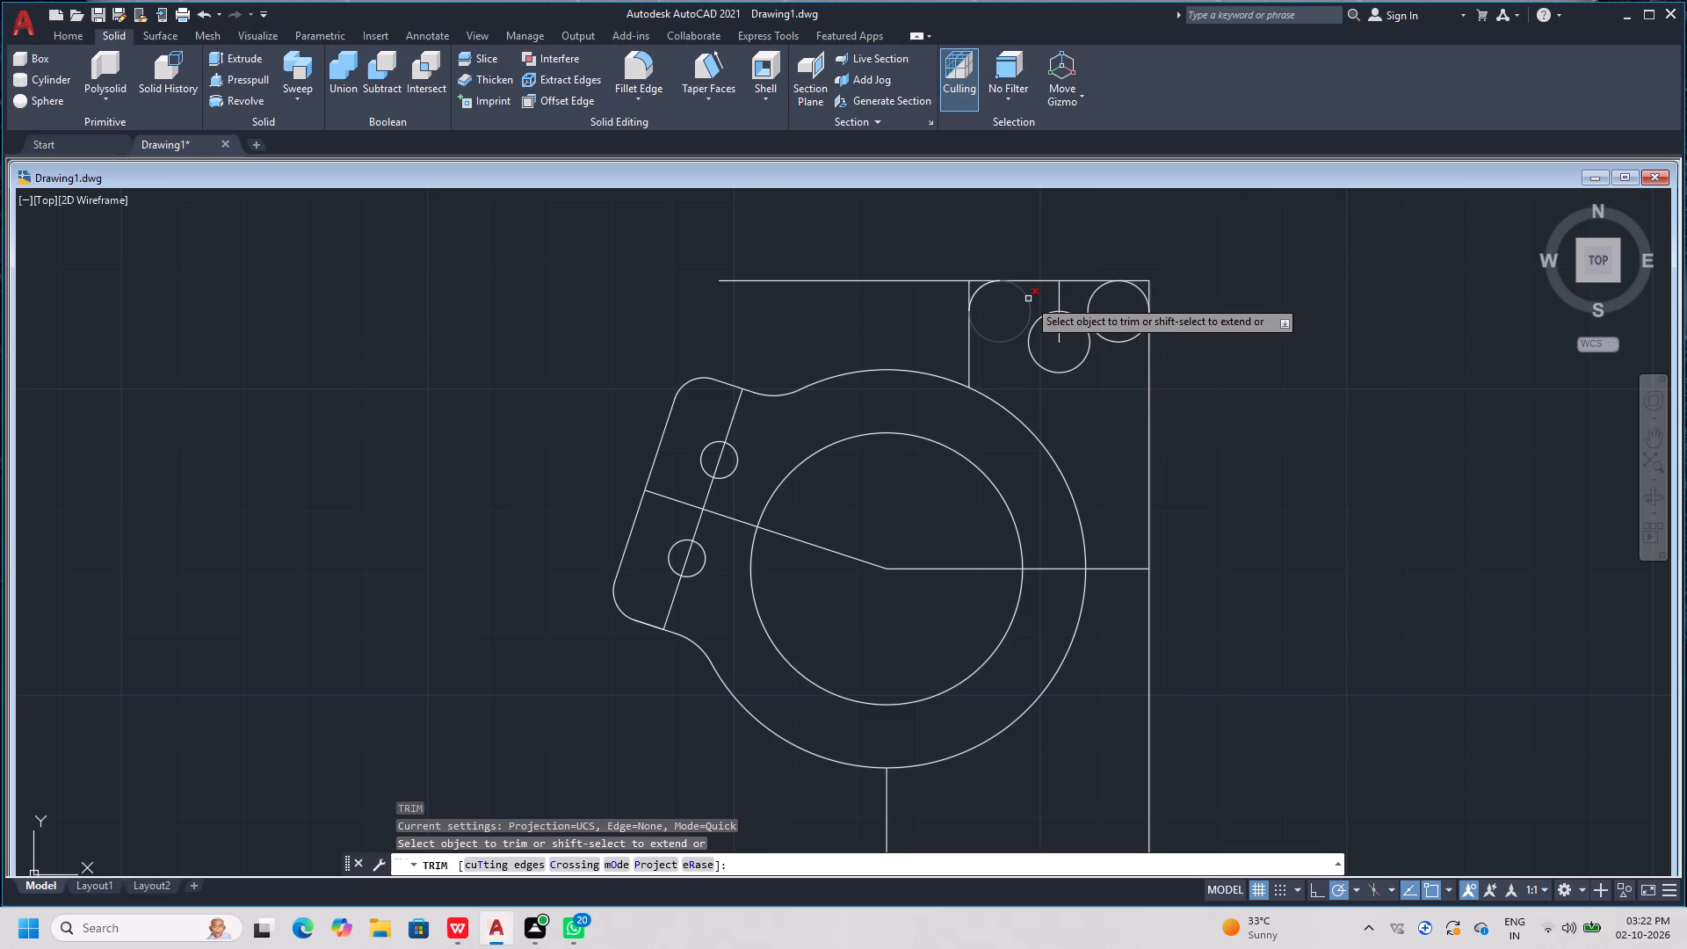
left_click(1028, 299)
left_click(1097, 289)
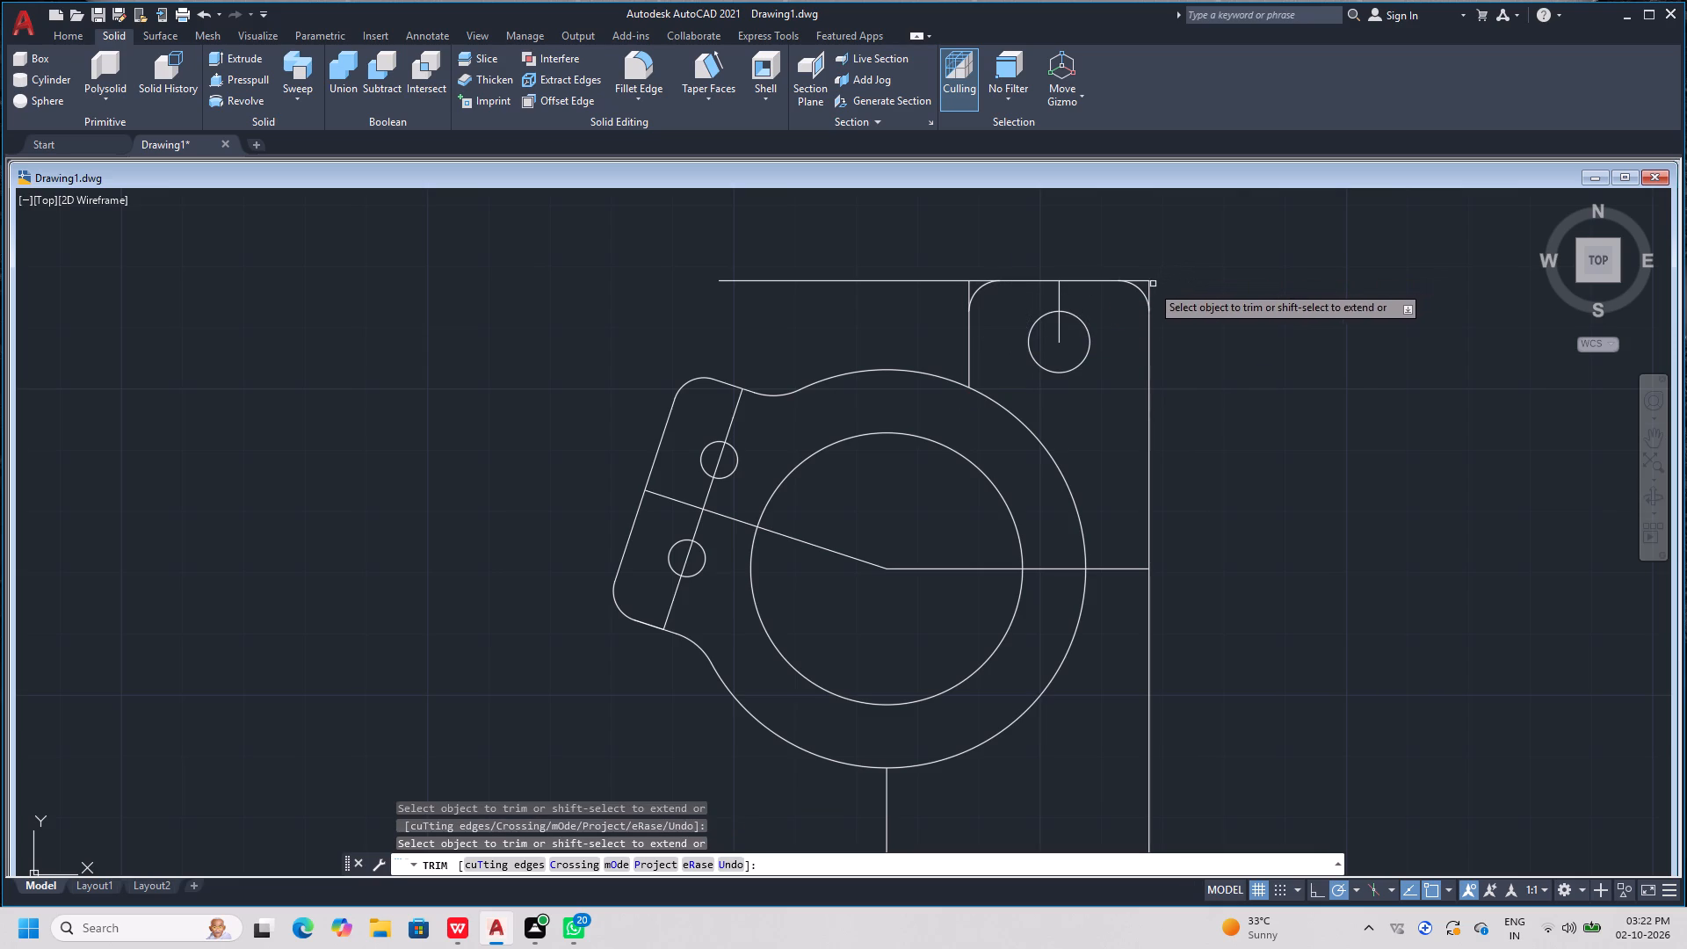
left_click(1149, 286)
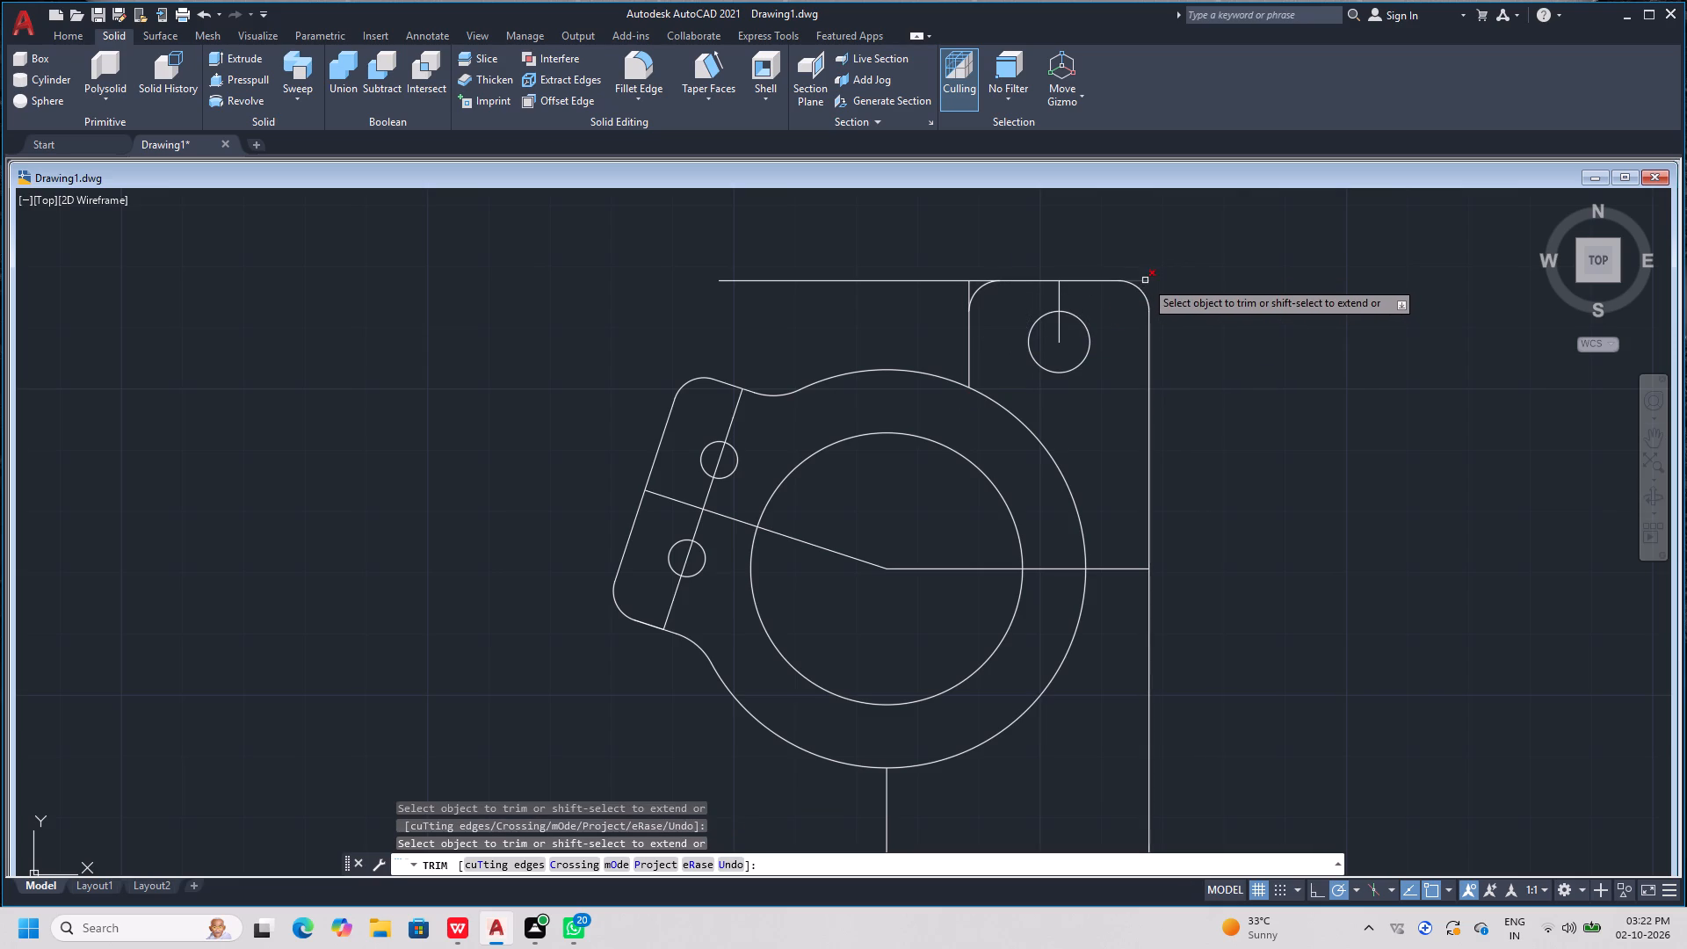
left_click(1145, 280)
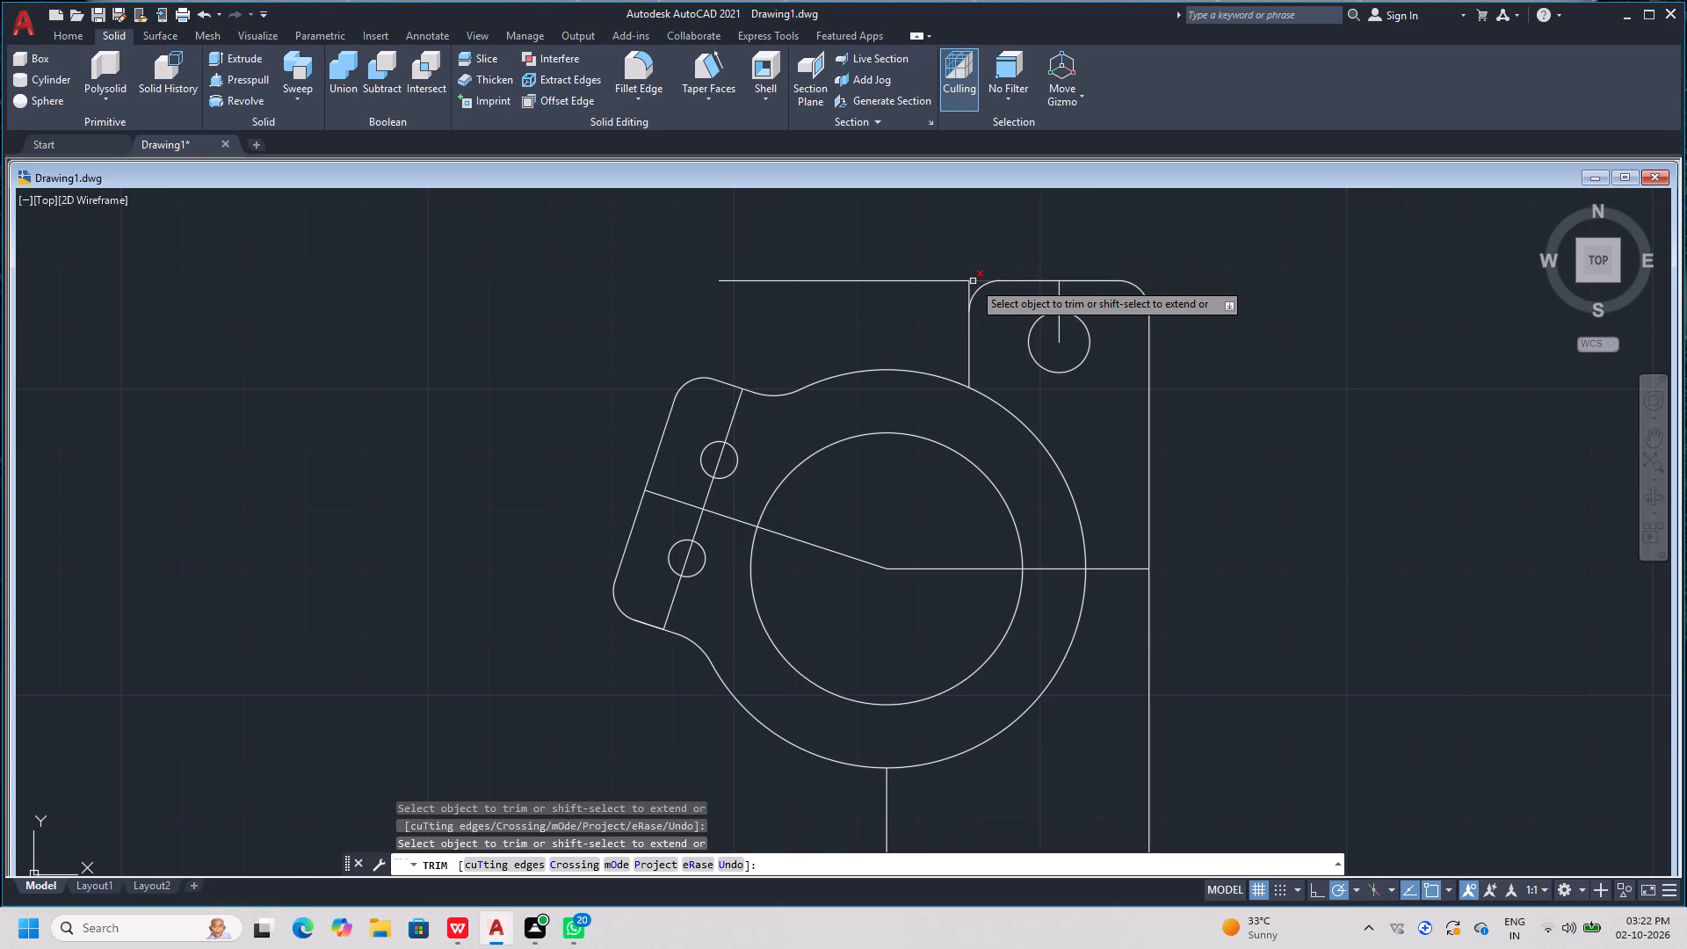
left_click(973, 281)
left_click(971, 286)
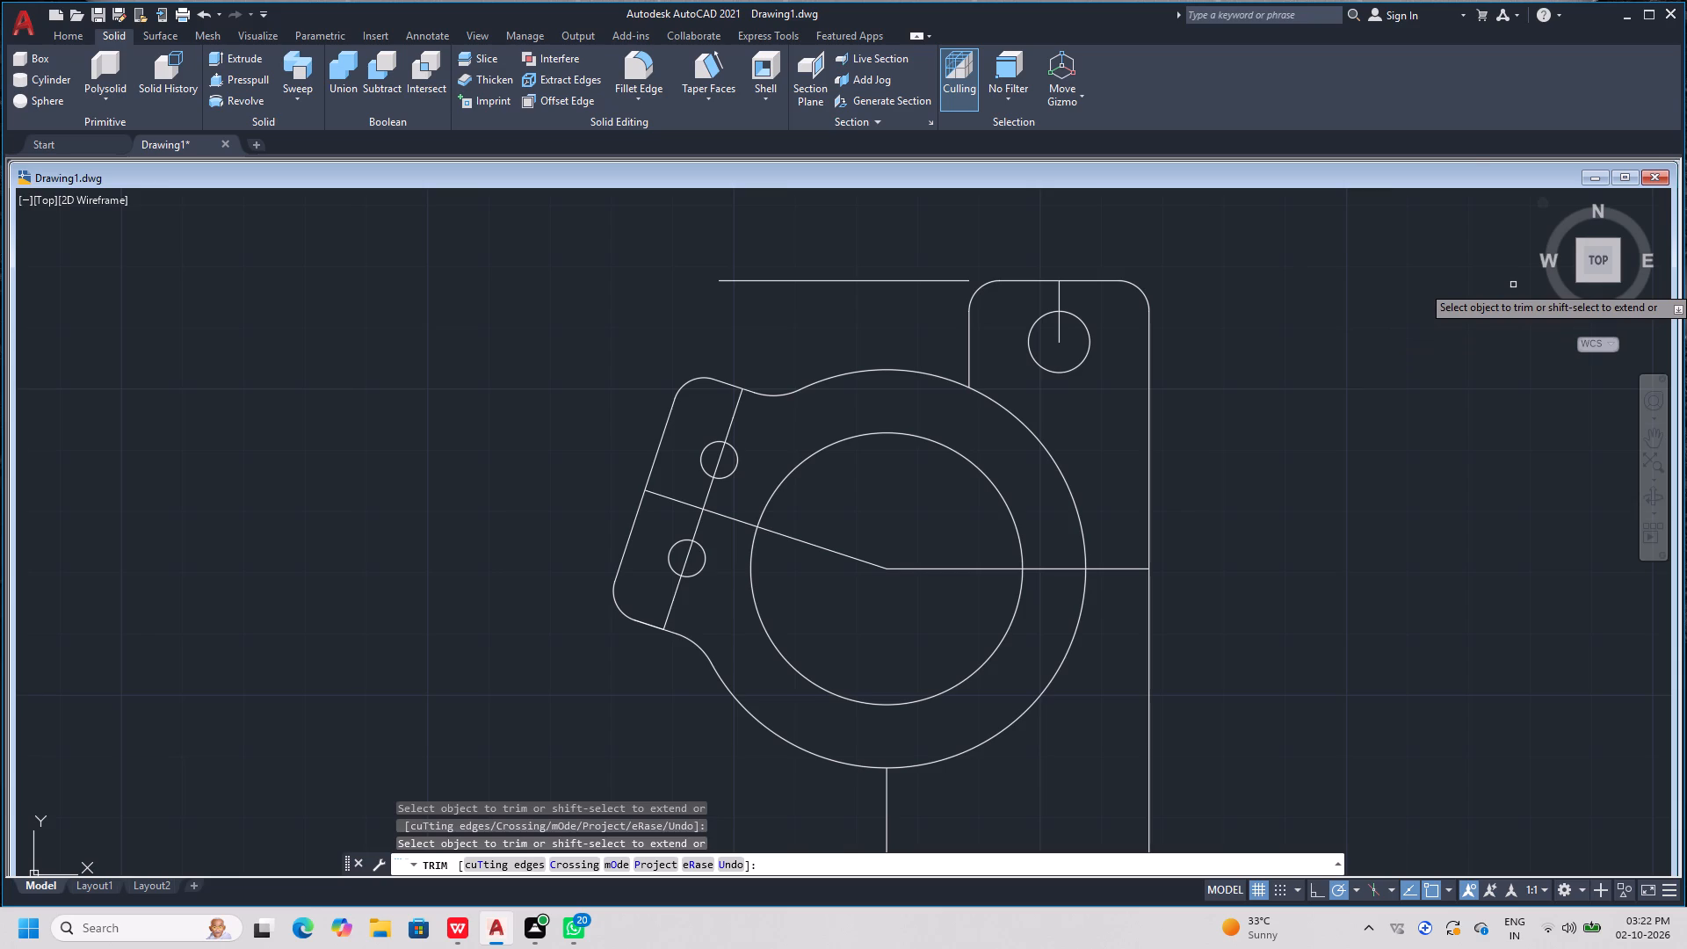
scroll(1480, 177, "down", 1)
scroll(1595, 289, "down", 1)
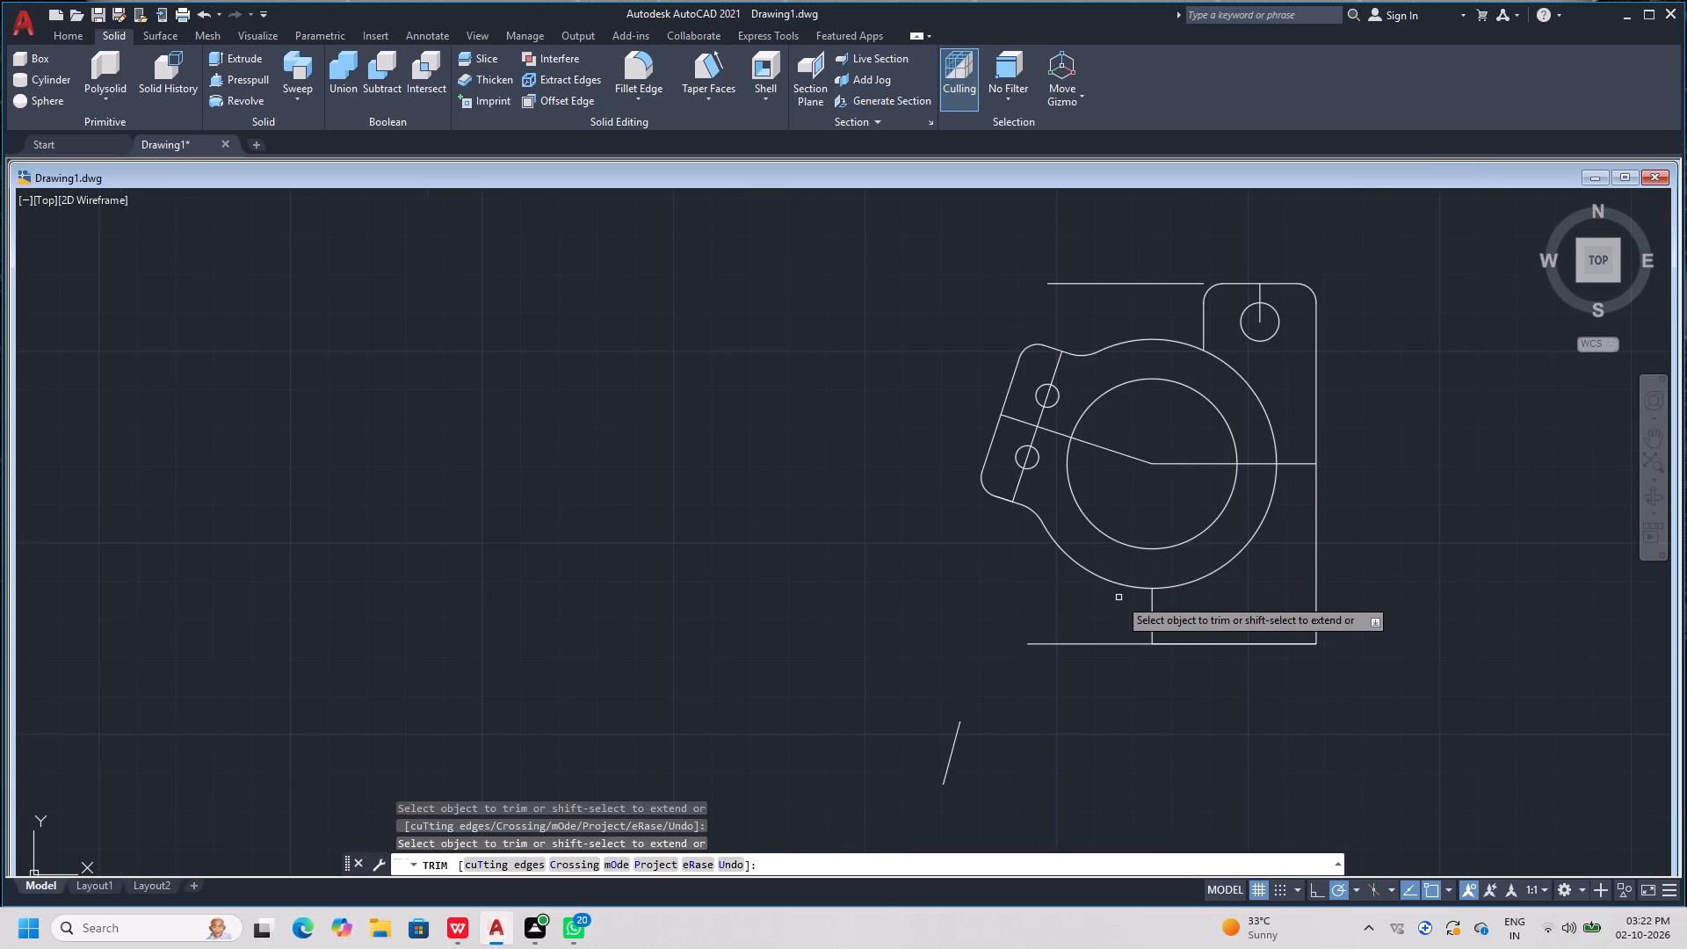
key("Escape")
key("Escape")
key("Escape")
Draw a radius 5 circle tangent to the short lower vertical line and the bottom edge.
type("c")
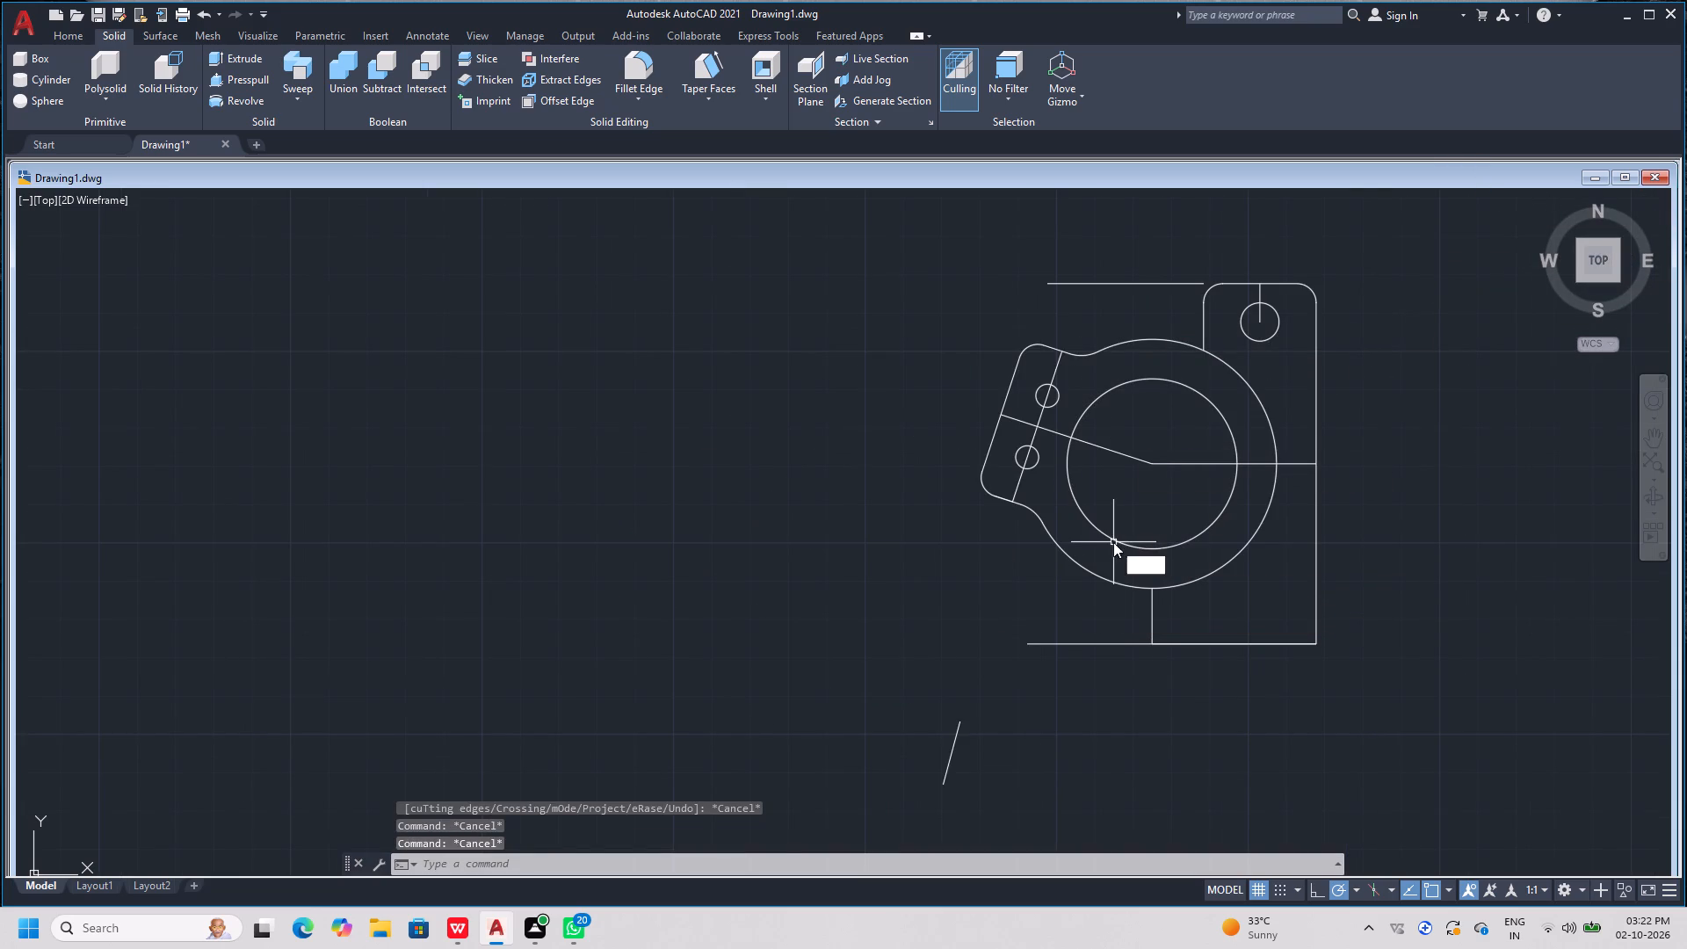
key("space")
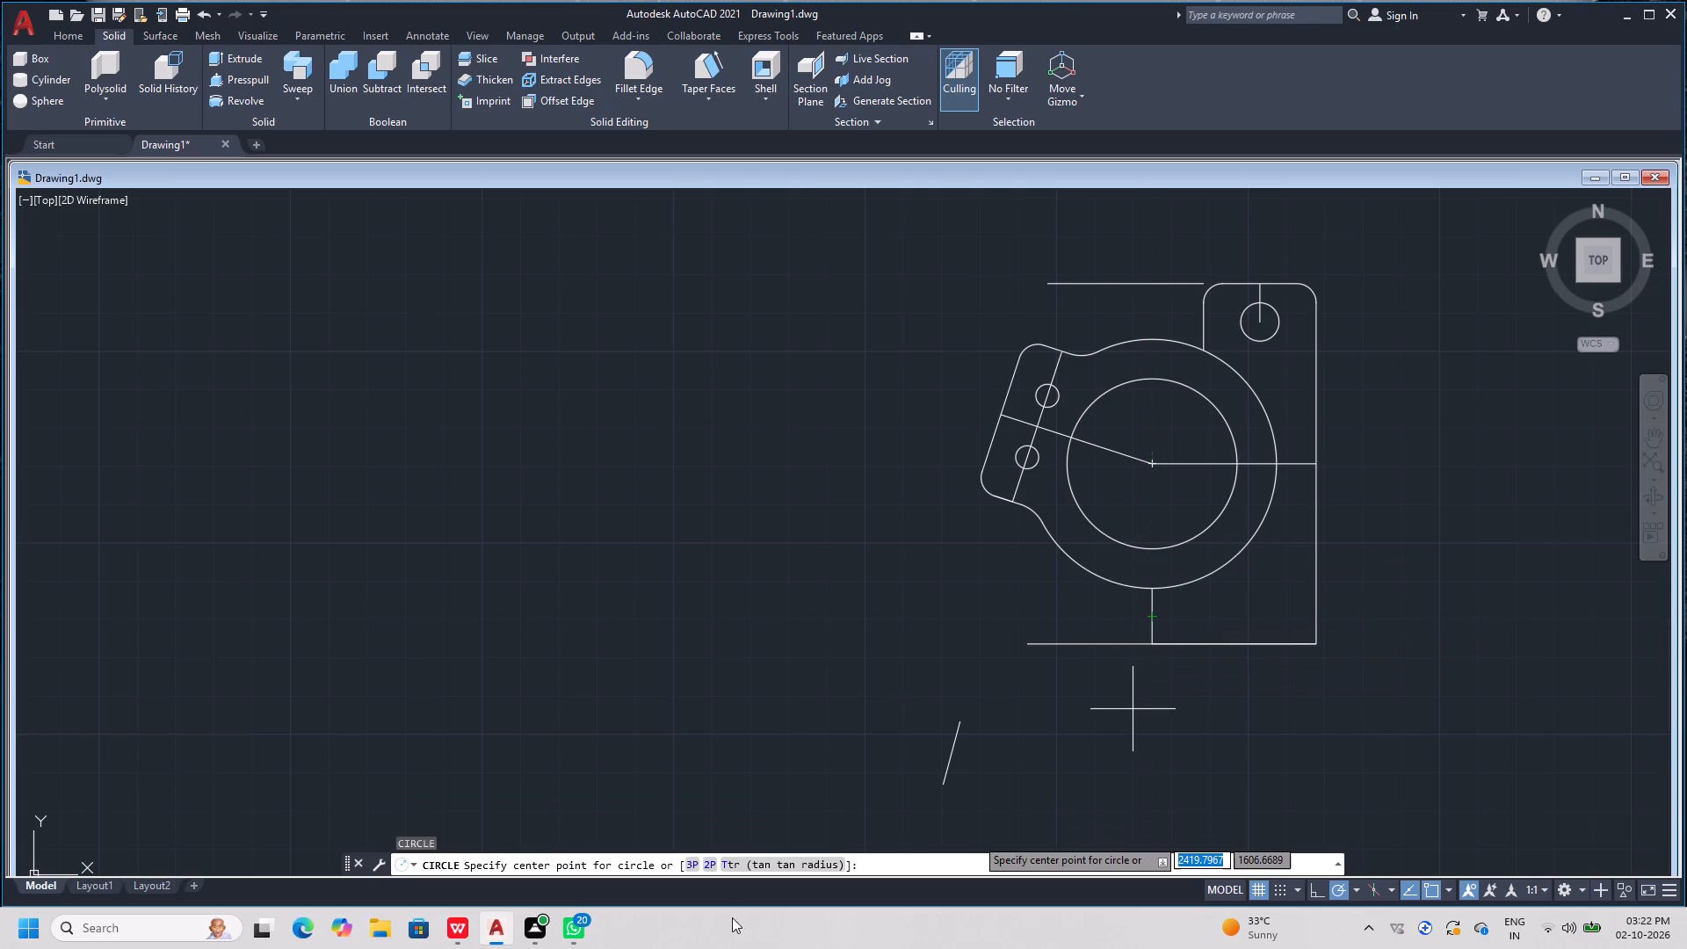
left_click(814, 862)
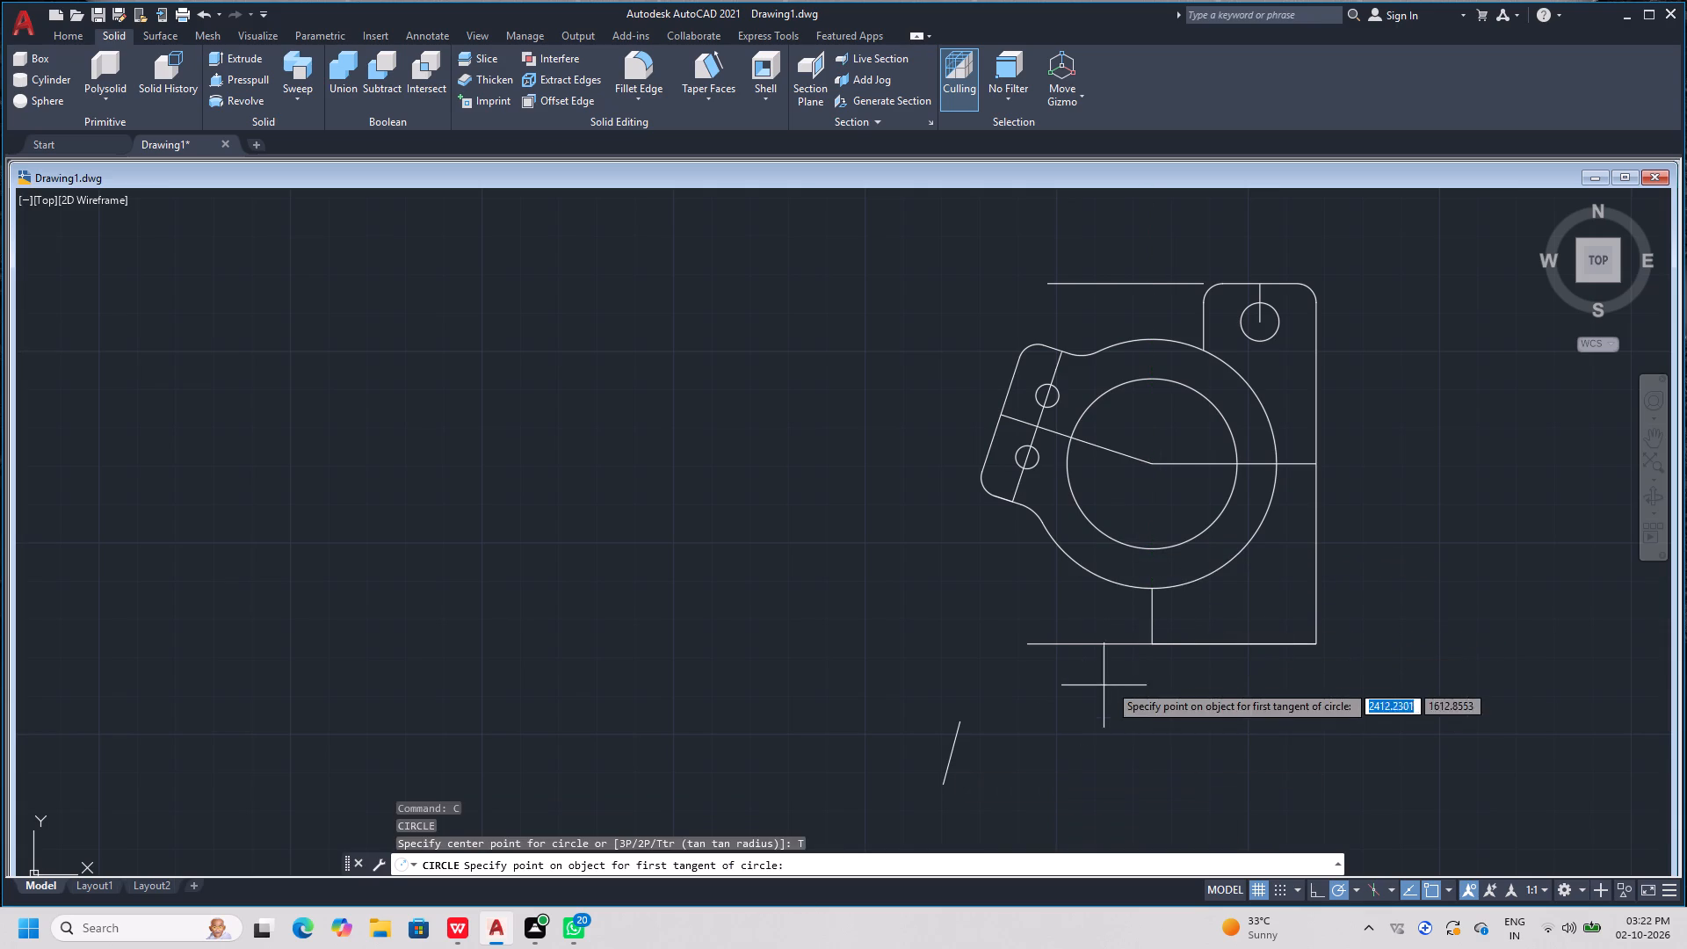
left_click(1155, 627)
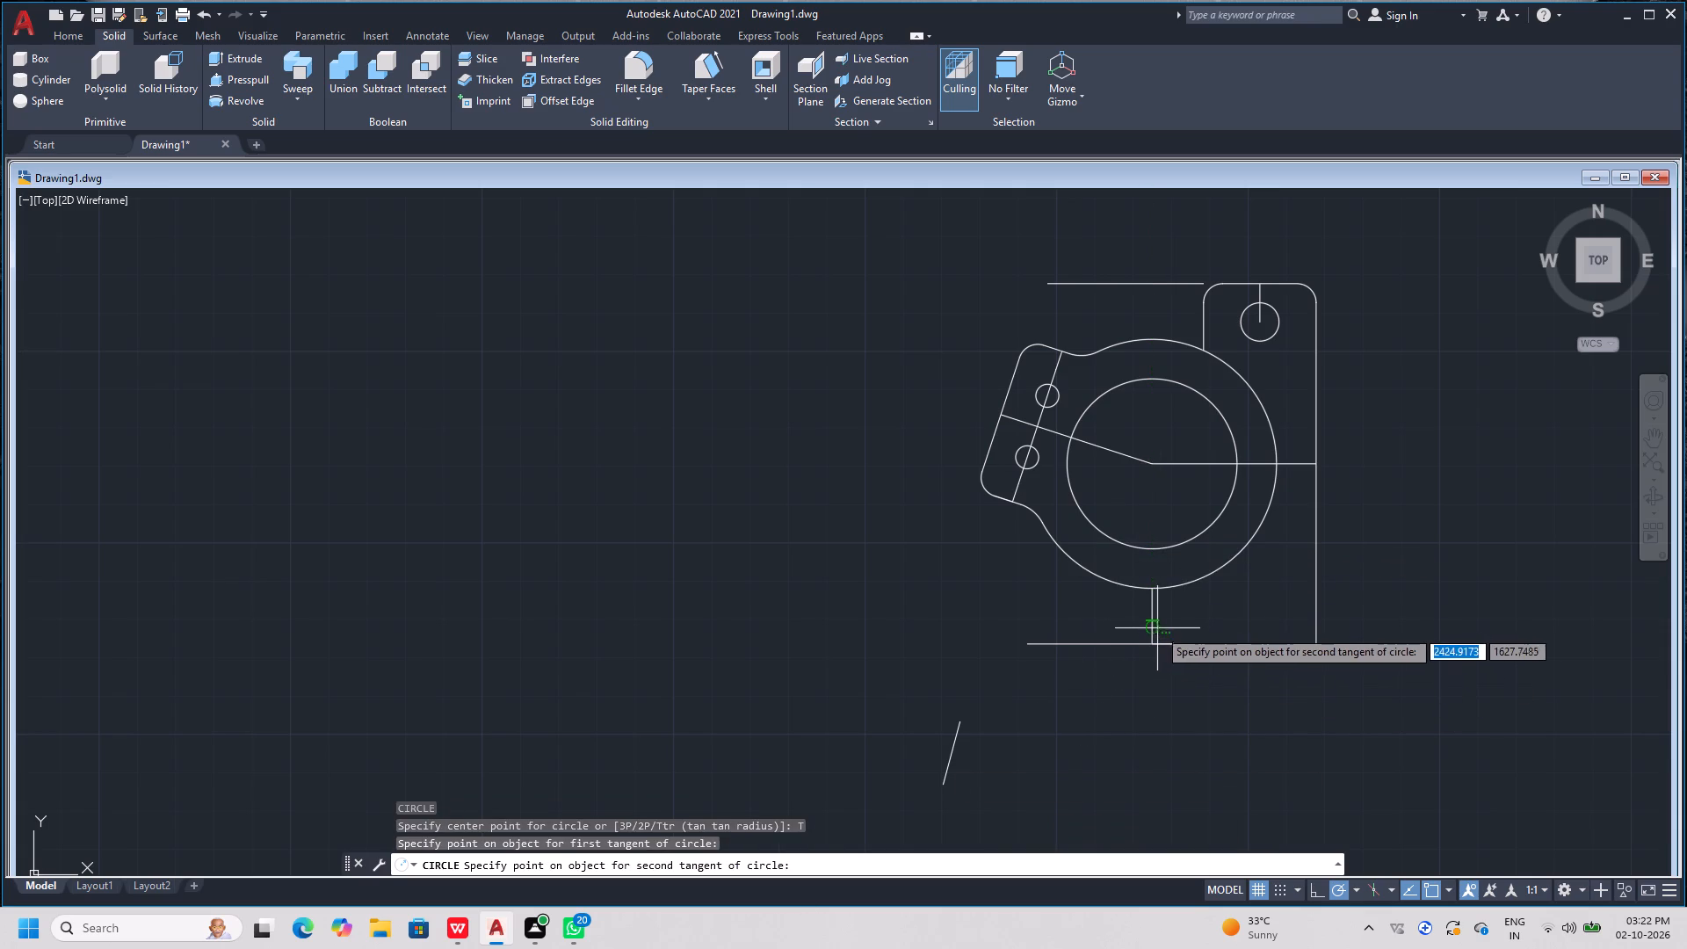
left_click(1180, 644)
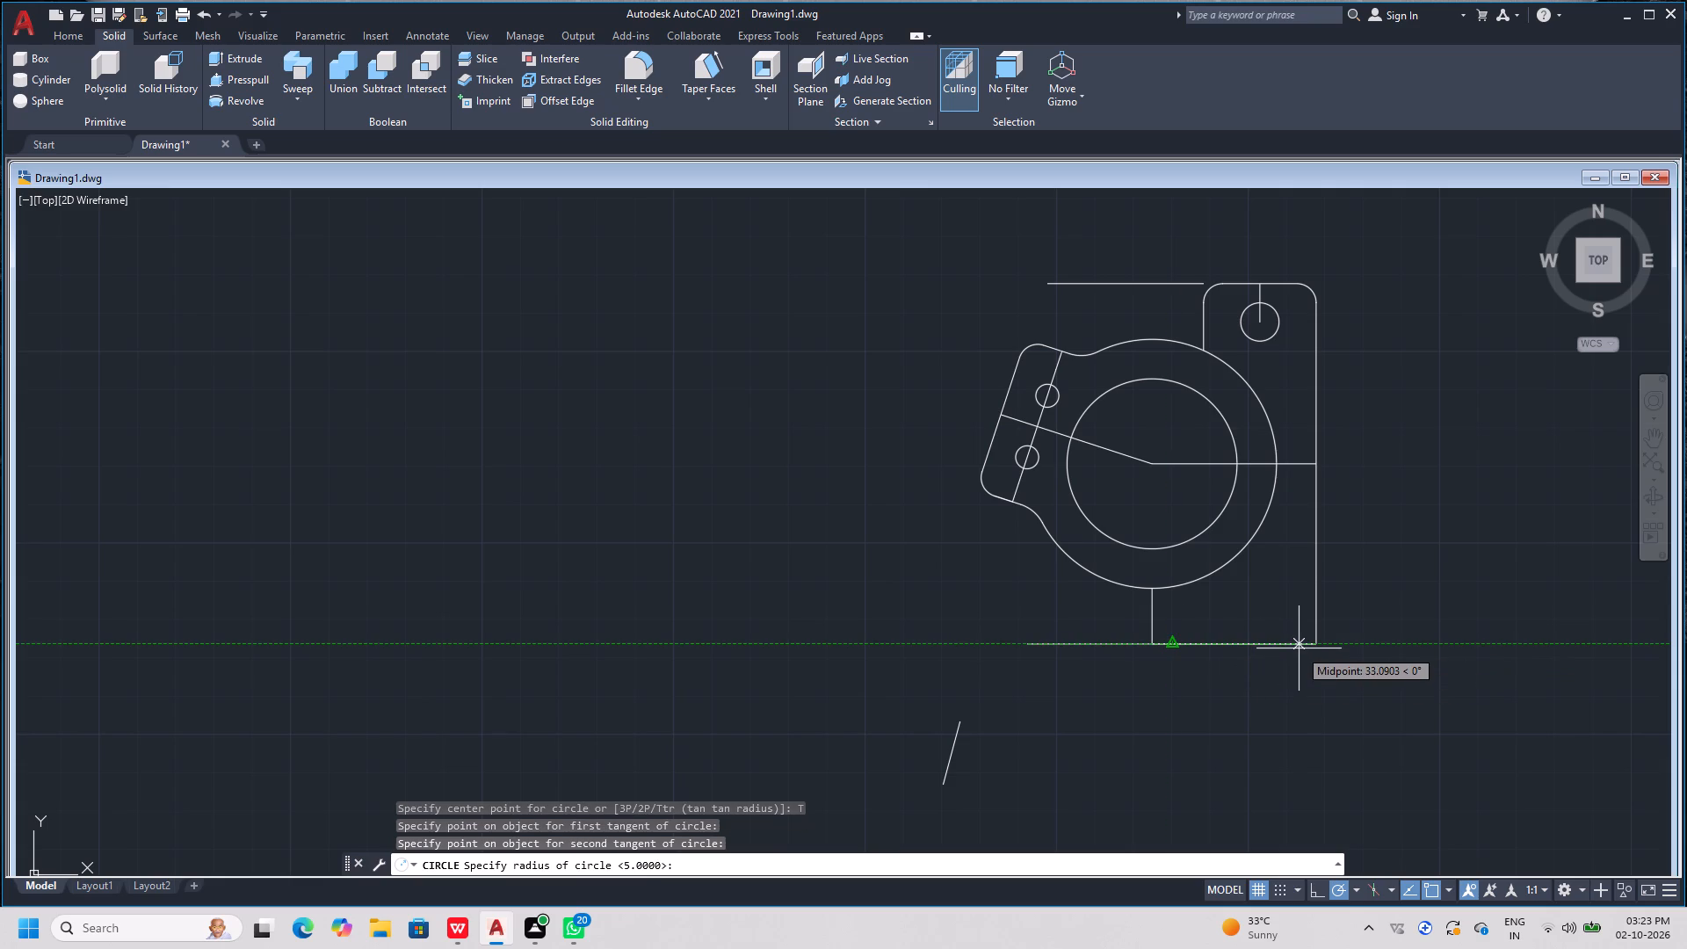
key("5")
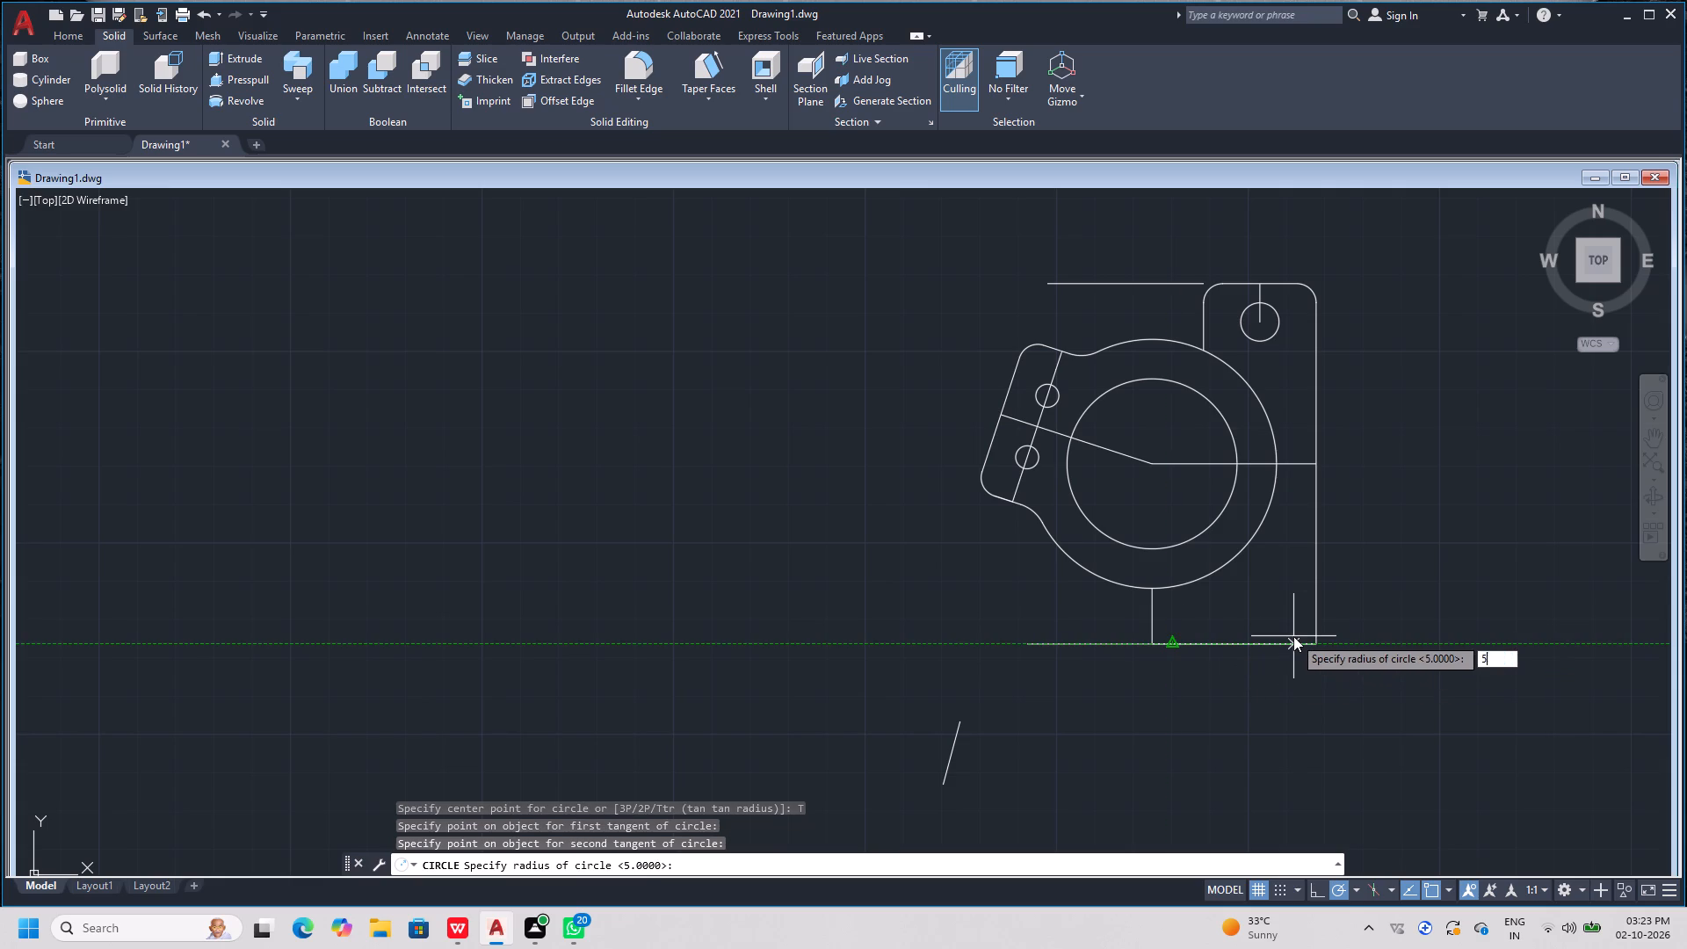
key("Return")
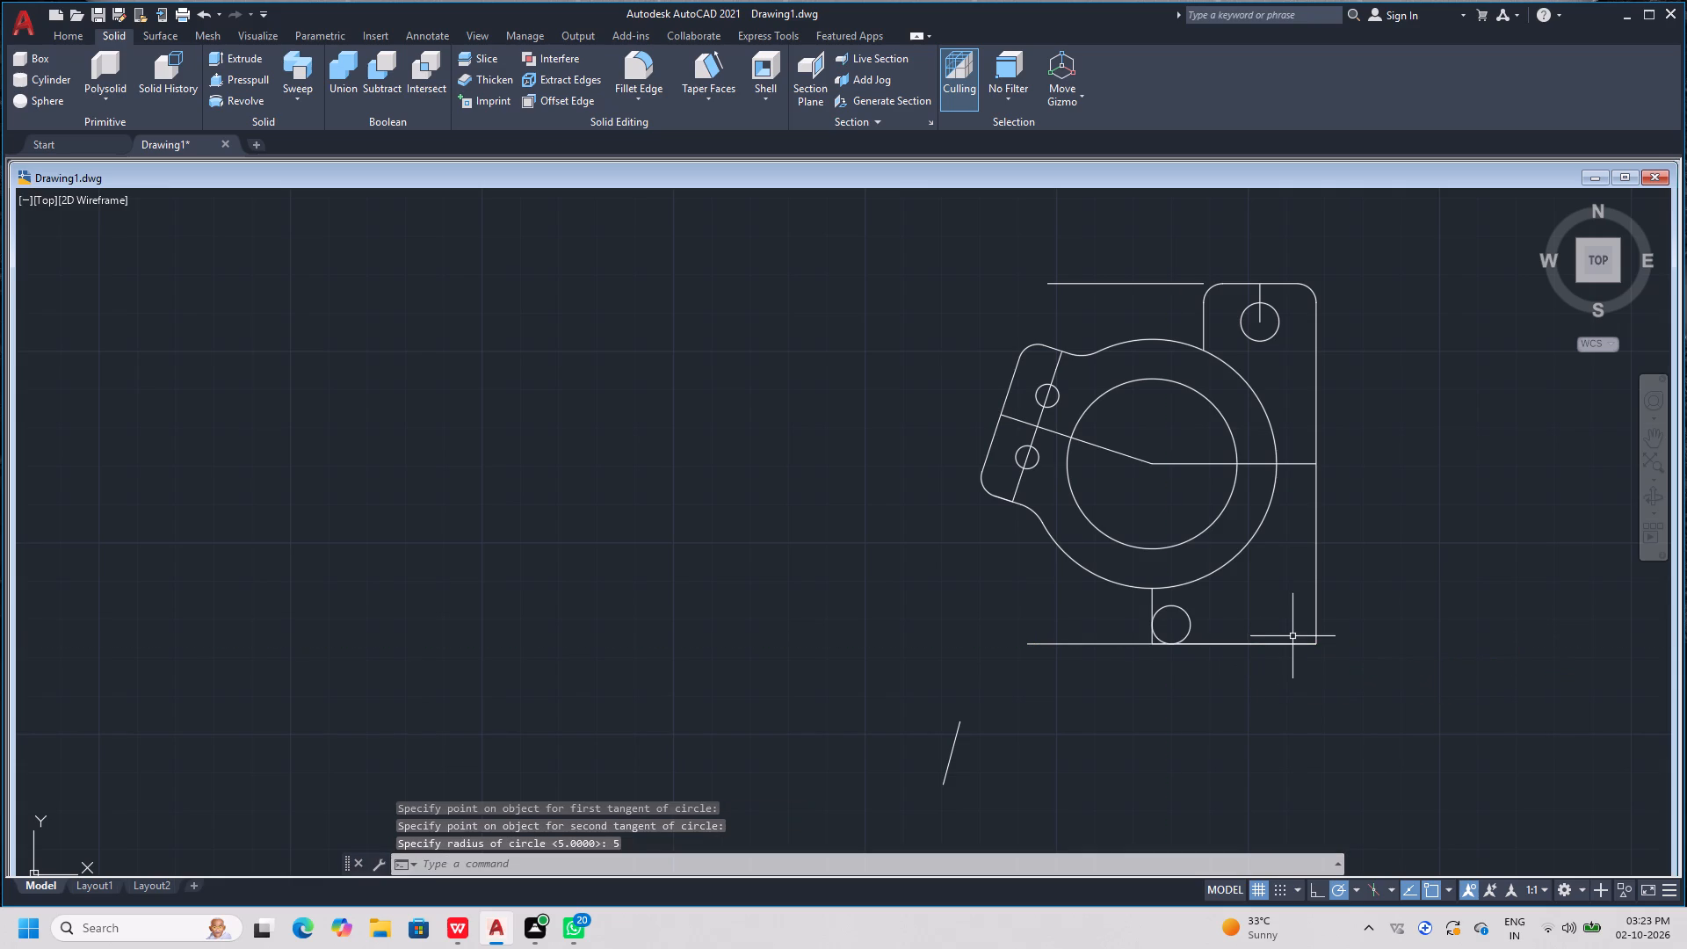
Draw a radius 5 circle tangent to the bottom edge and the long right-hand edge.
key("space")
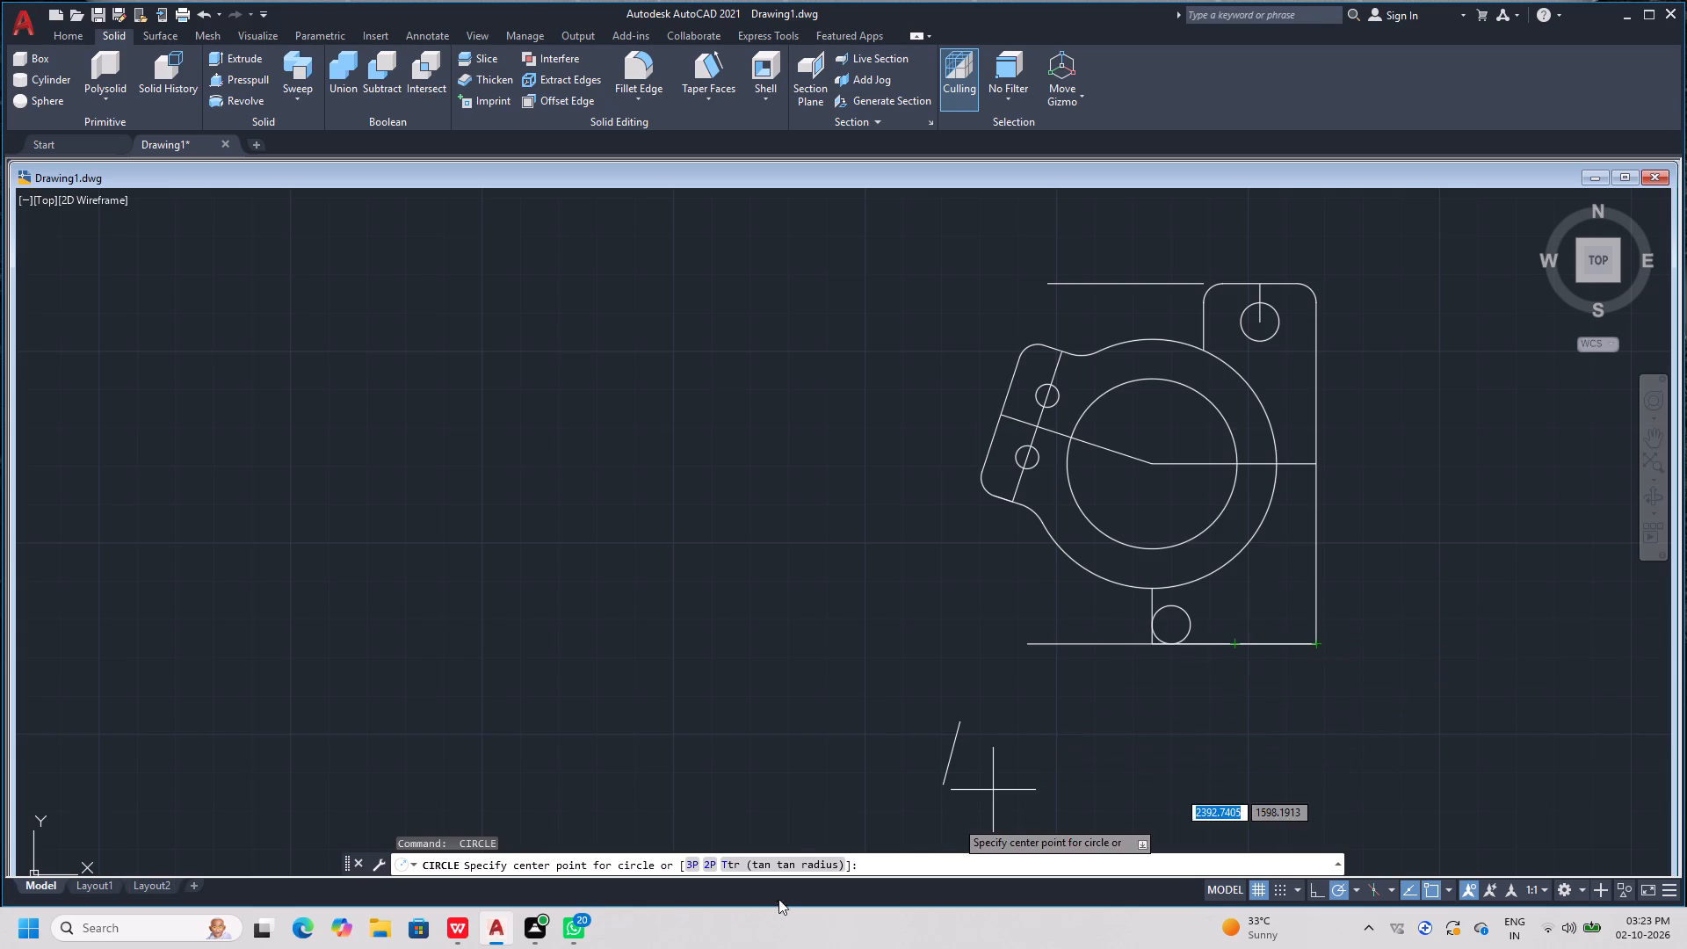
left_click(793, 864)
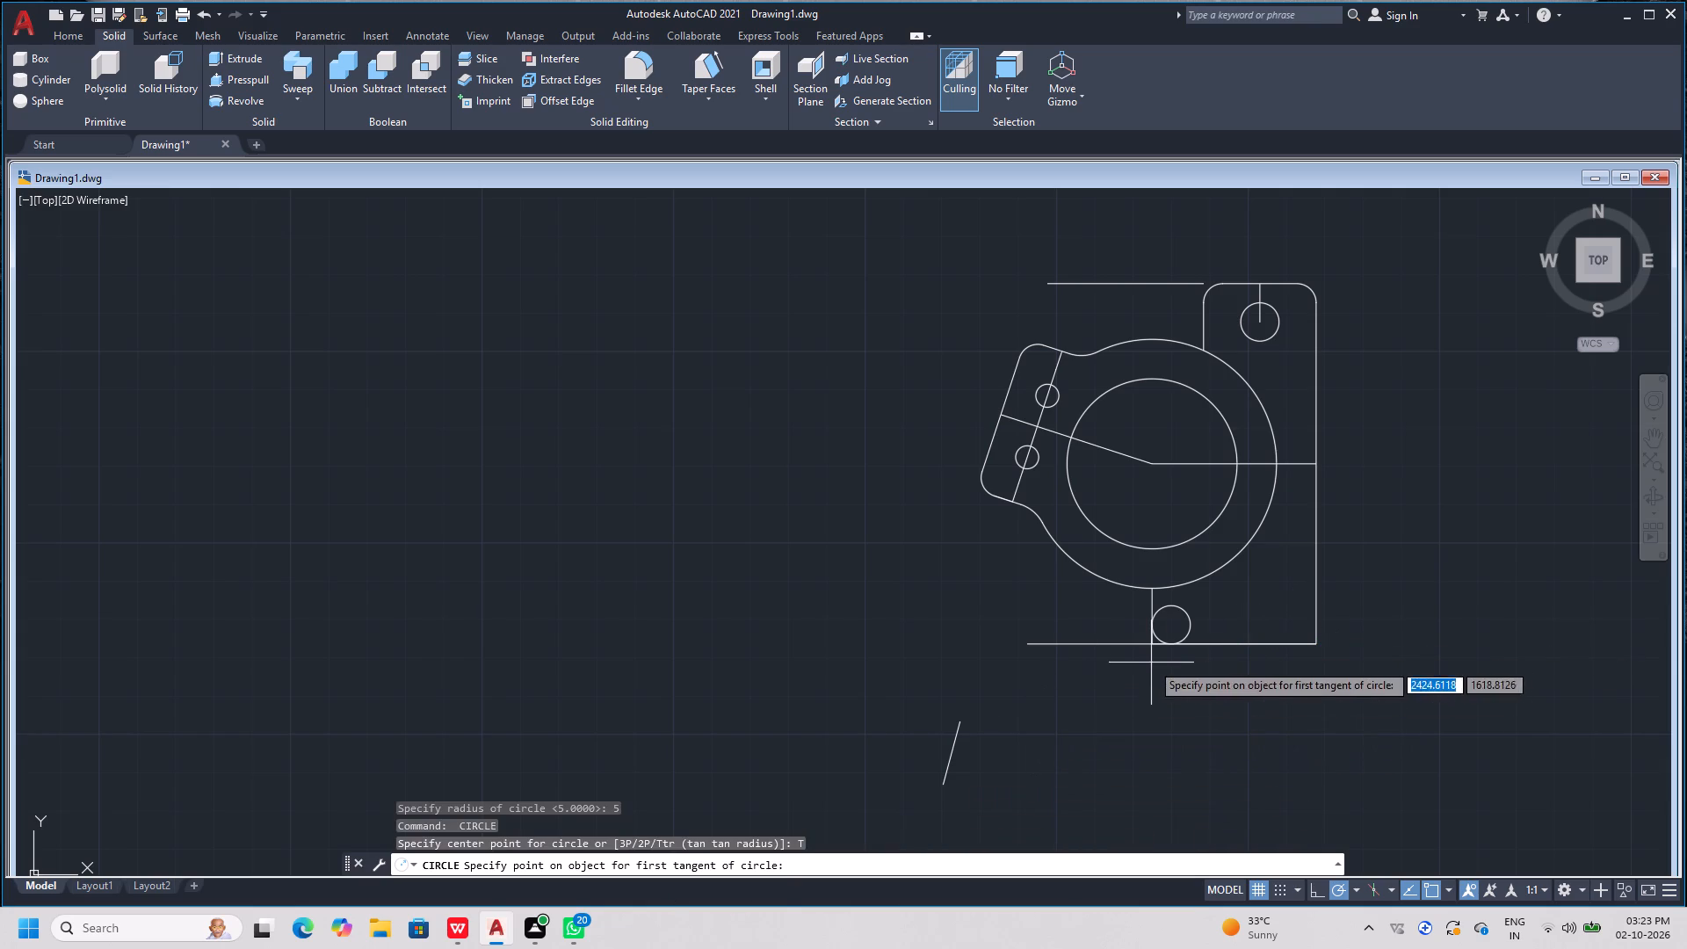
left_click(1280, 648)
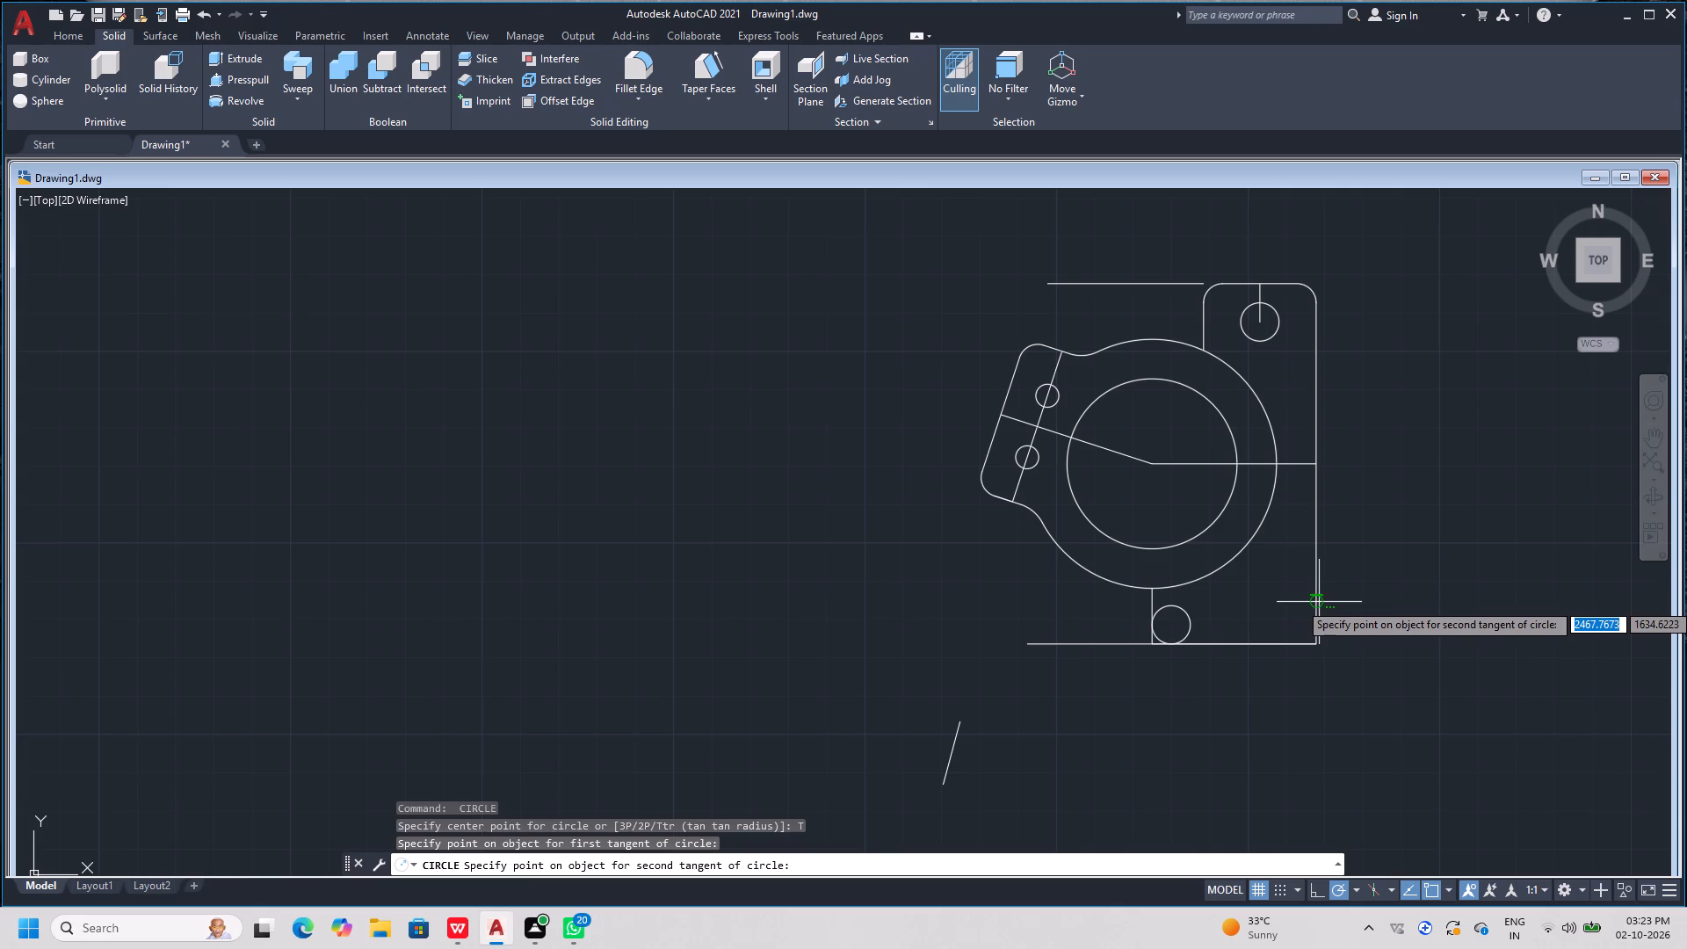
left_click(1319, 602)
key("5")
key("Return")
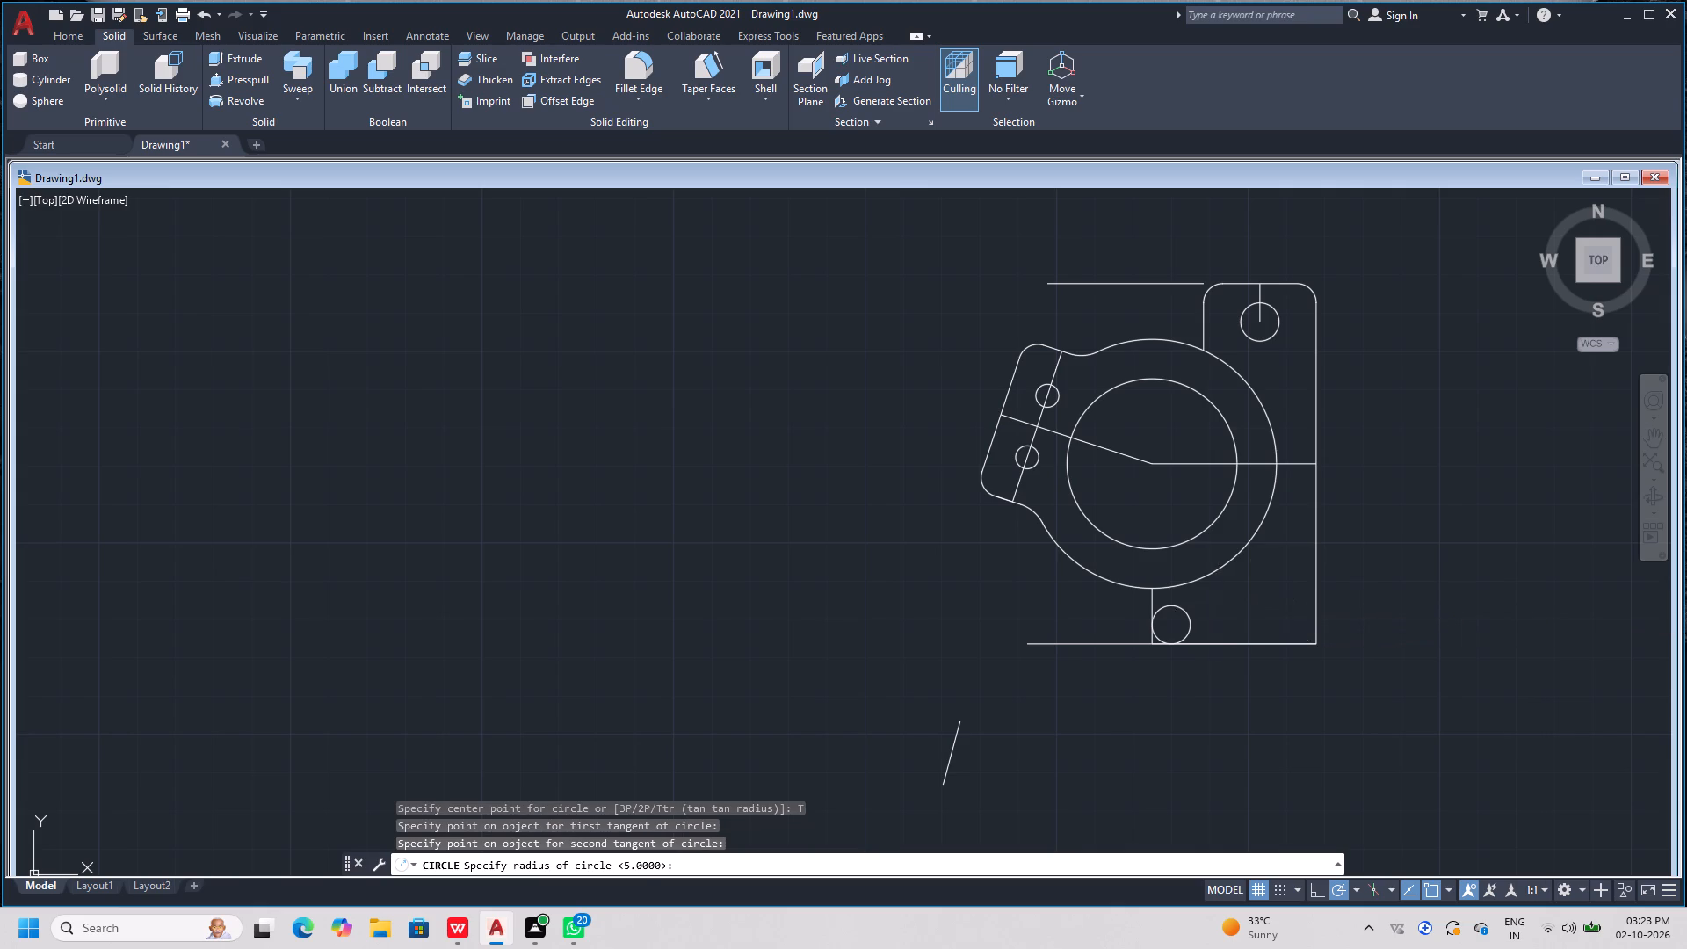
Draw a radius 5 circle tangent to the short upper vertical line and the large outer circle.
key("space")
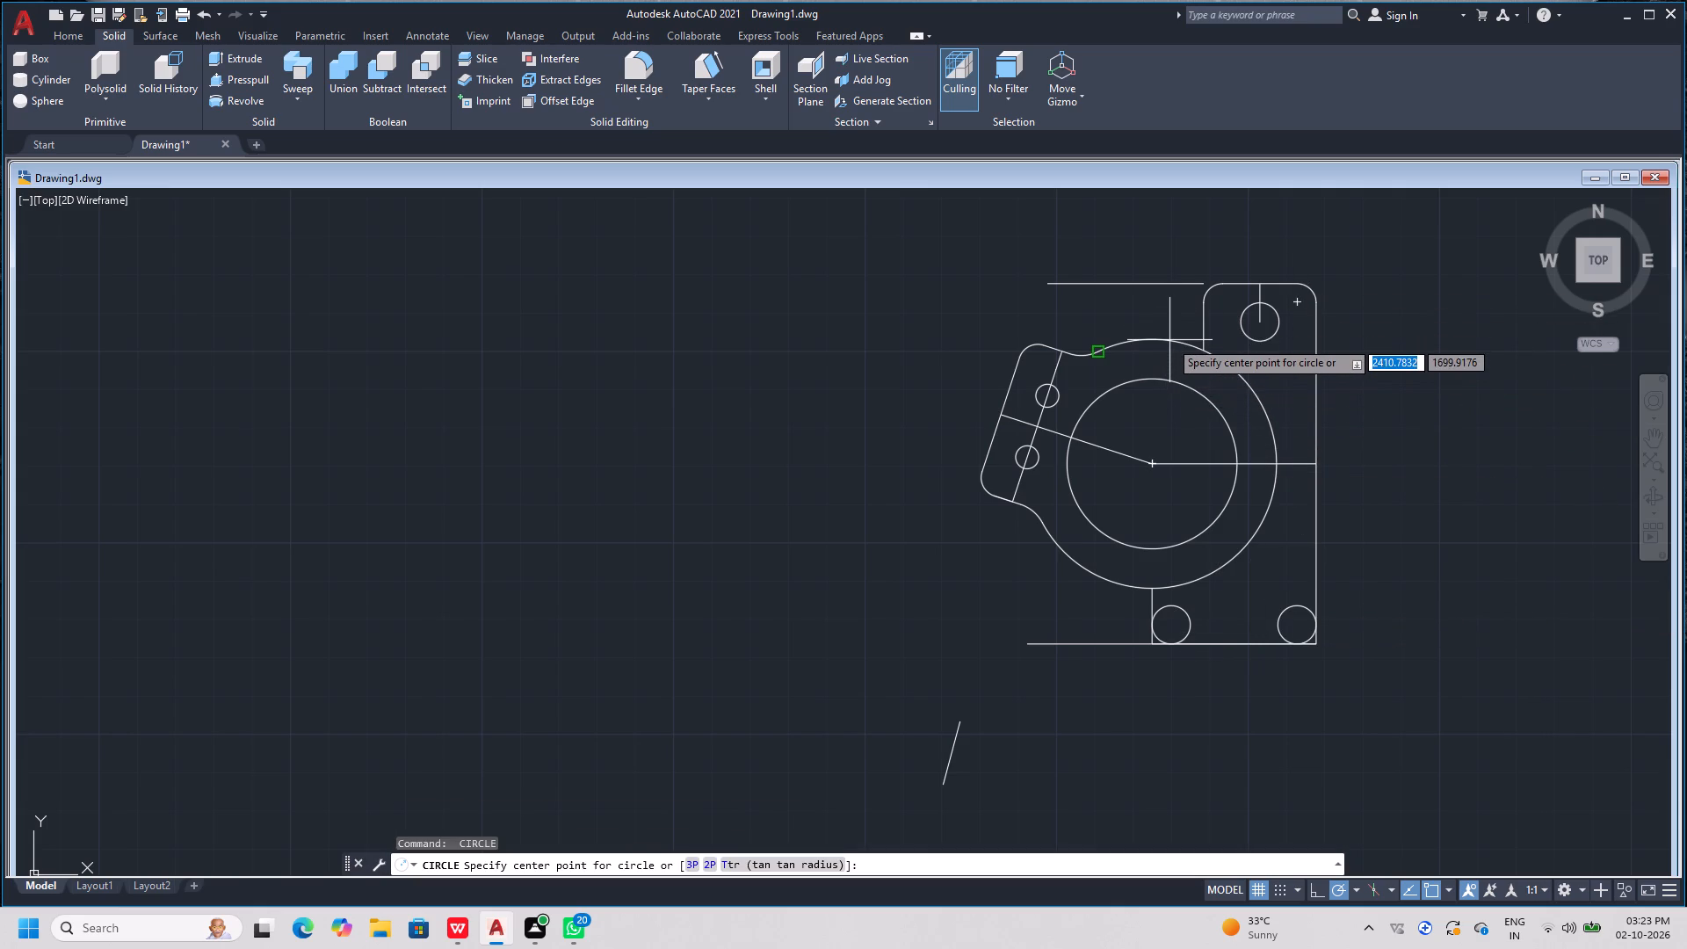
key("space")
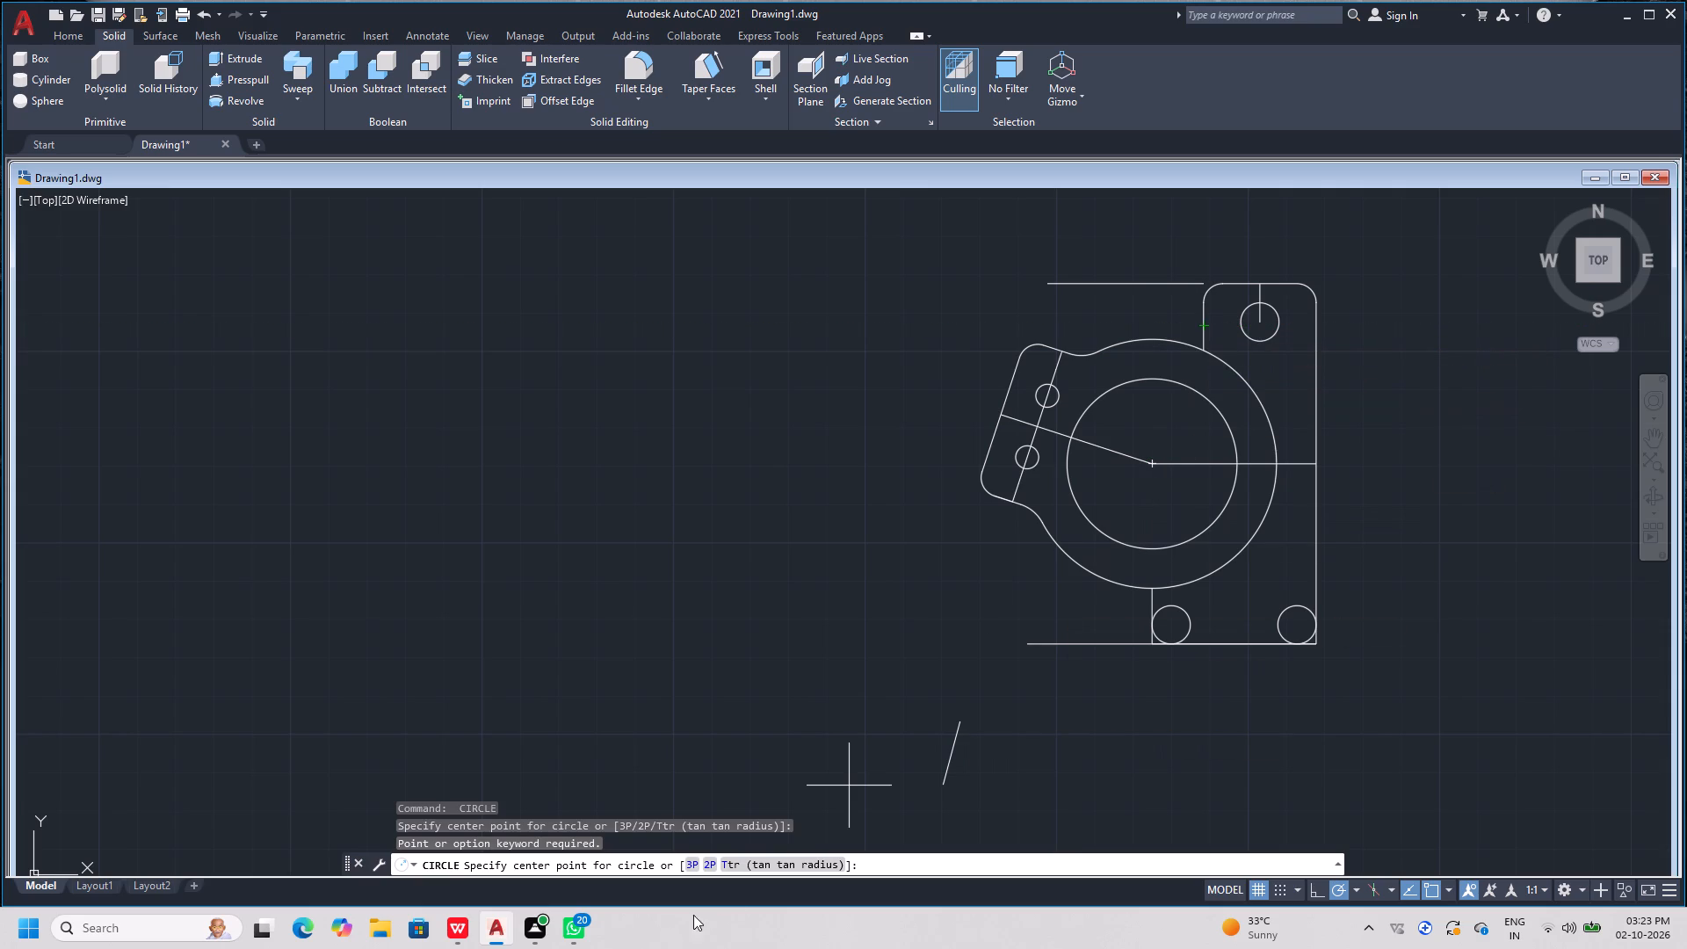
left_click(772, 866)
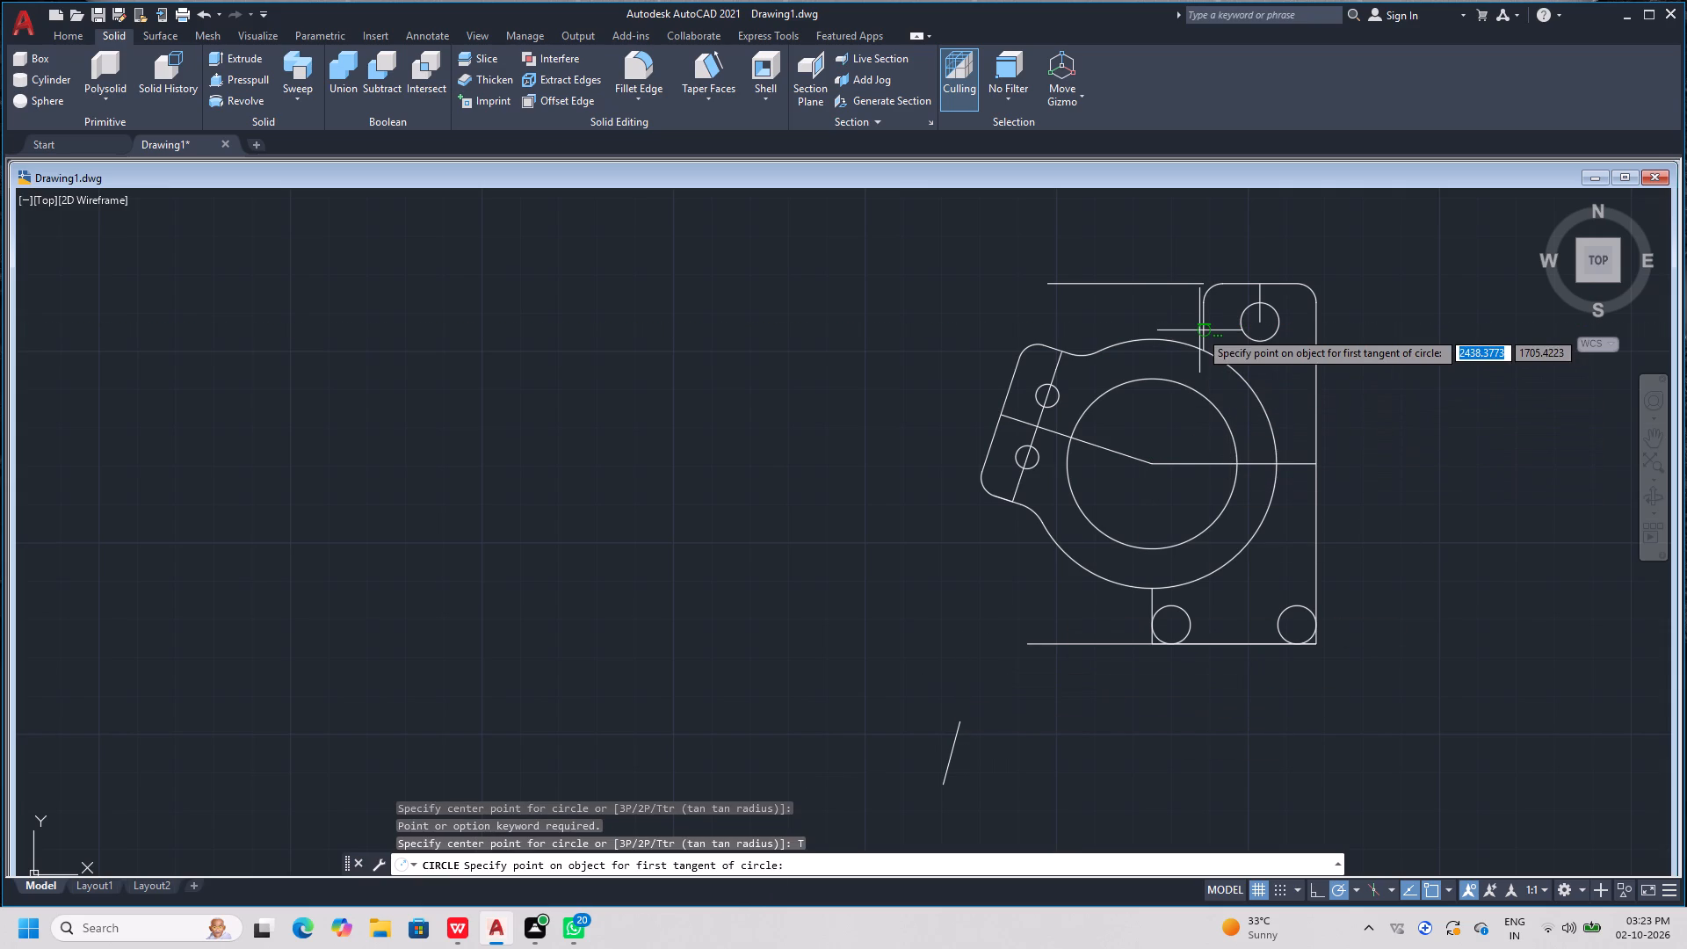
left_click(1199, 330)
left_click(1184, 344)
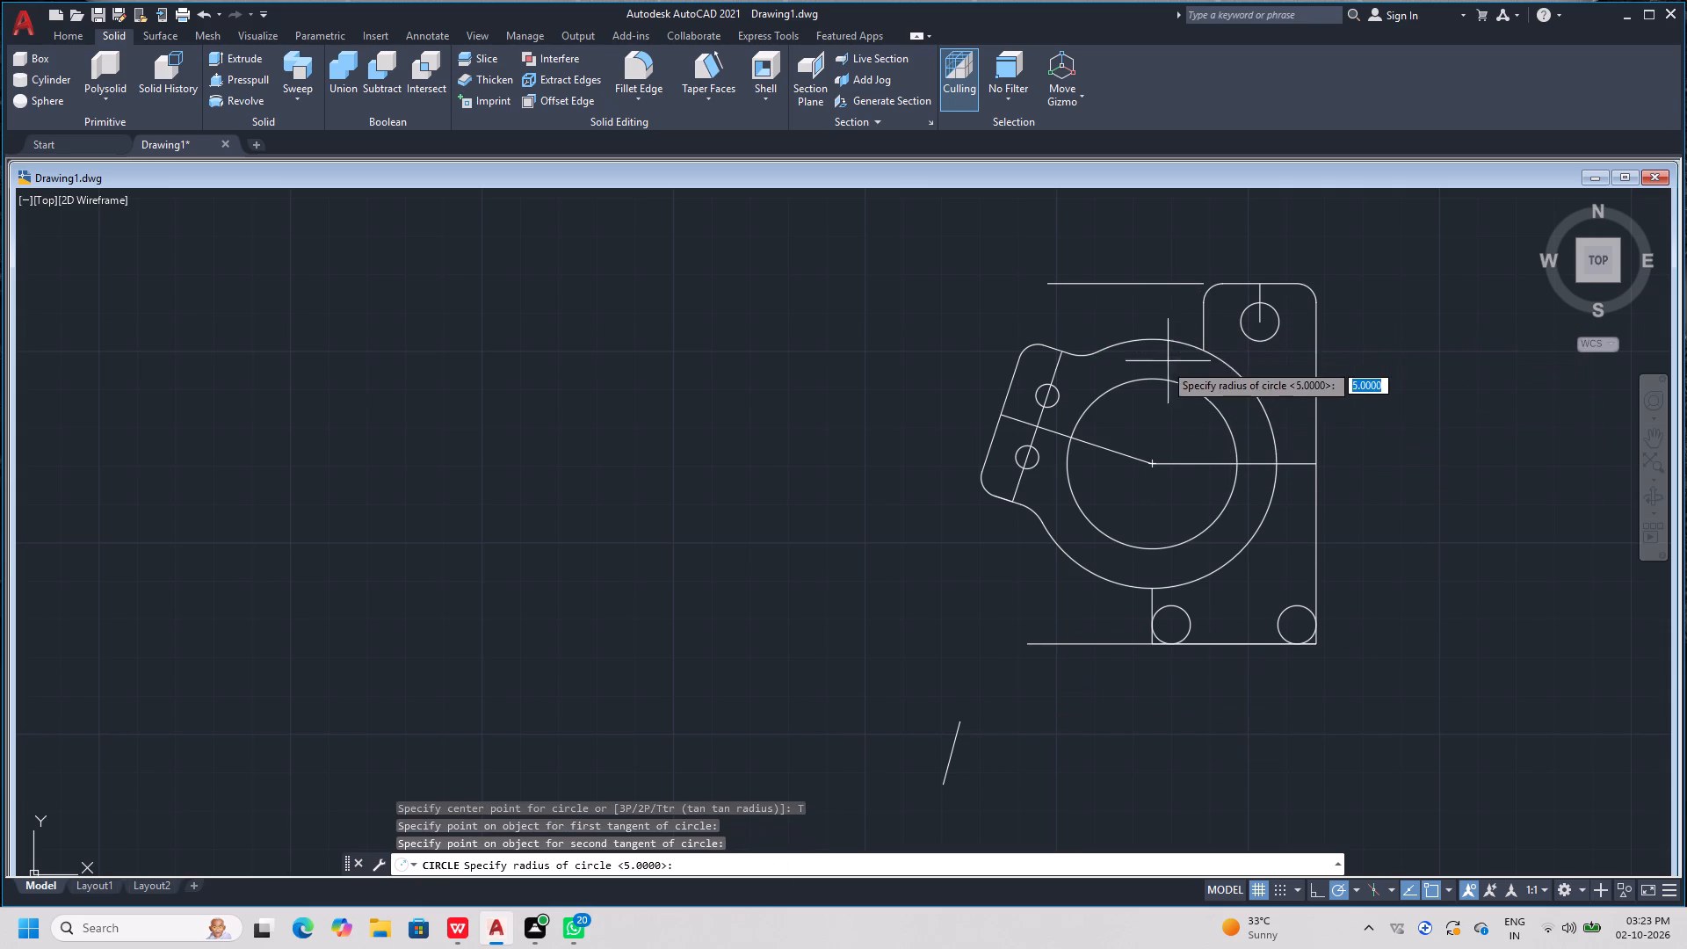
key("5")
key("Return")
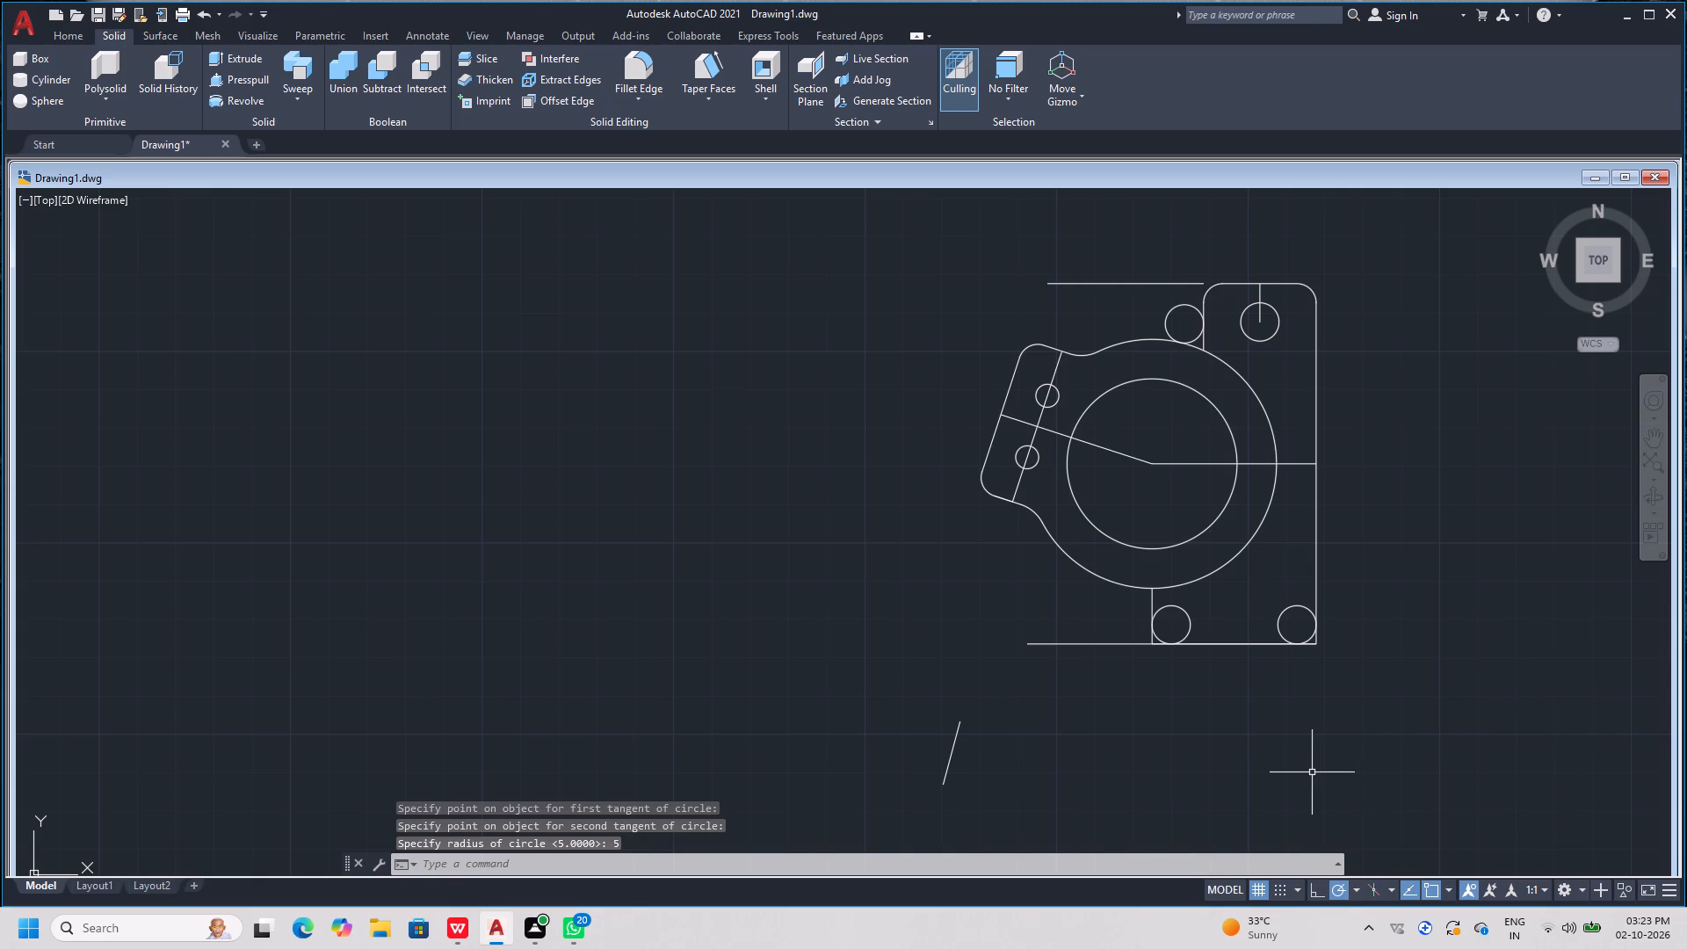
key("Escape")
key("Escape")
Trim the three radius 5 tangent circles at the bottom corners and the upper neck into rounded corner arcs.
key("t")
type("r")
key("space")
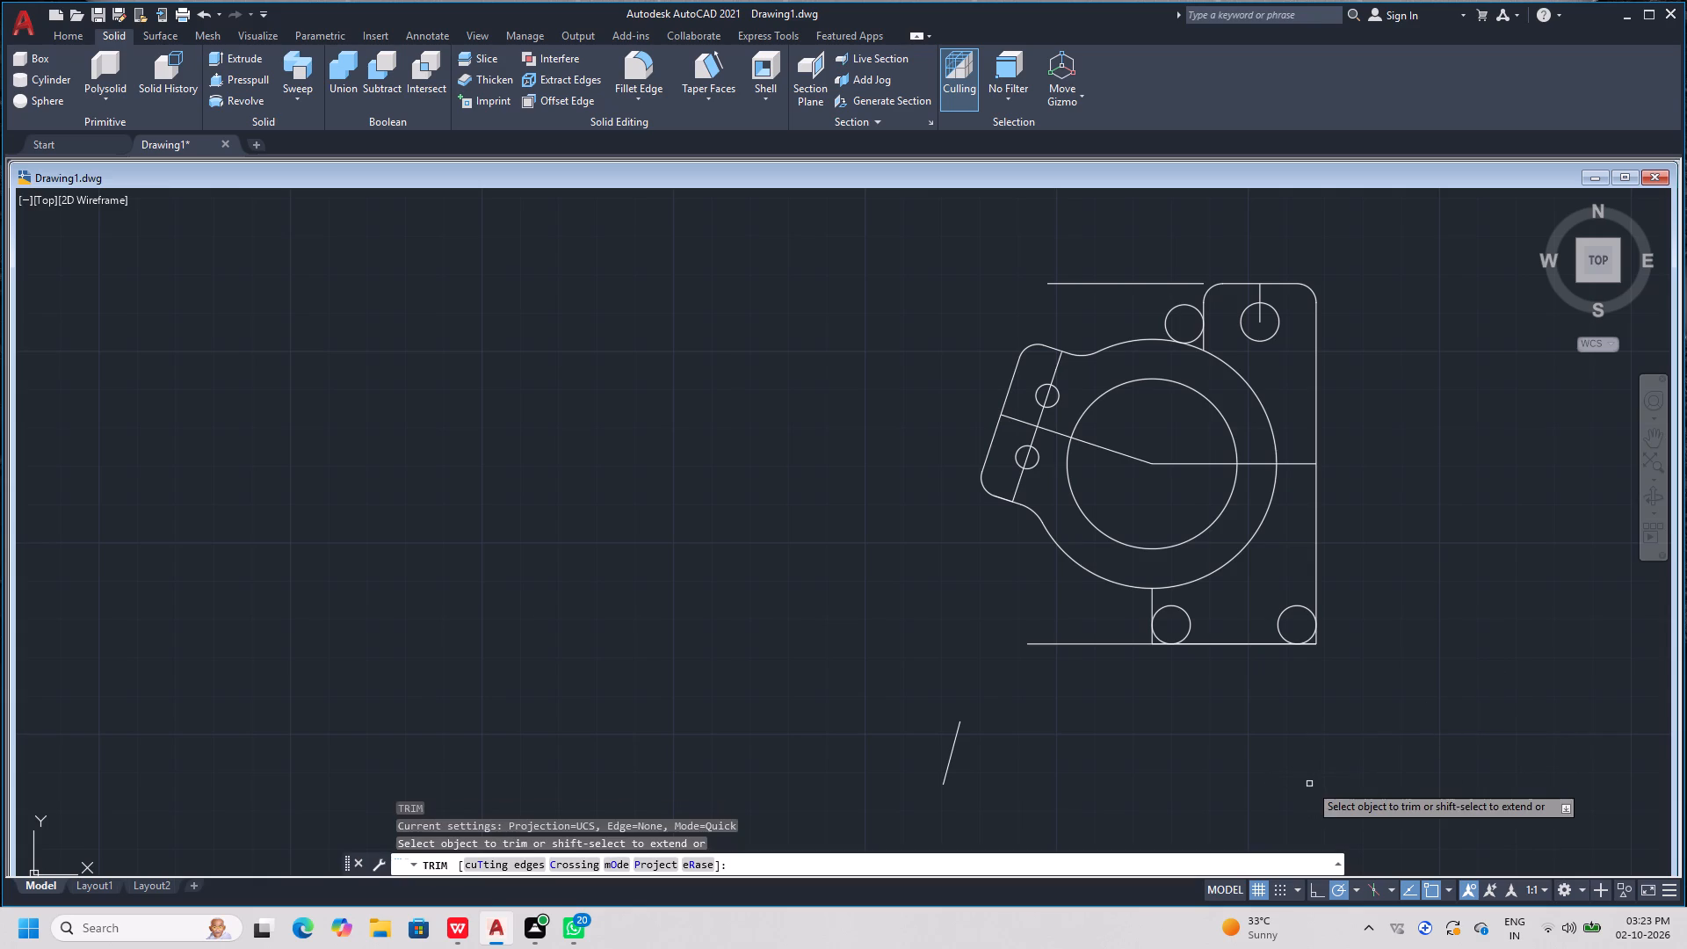
left_click(1303, 606)
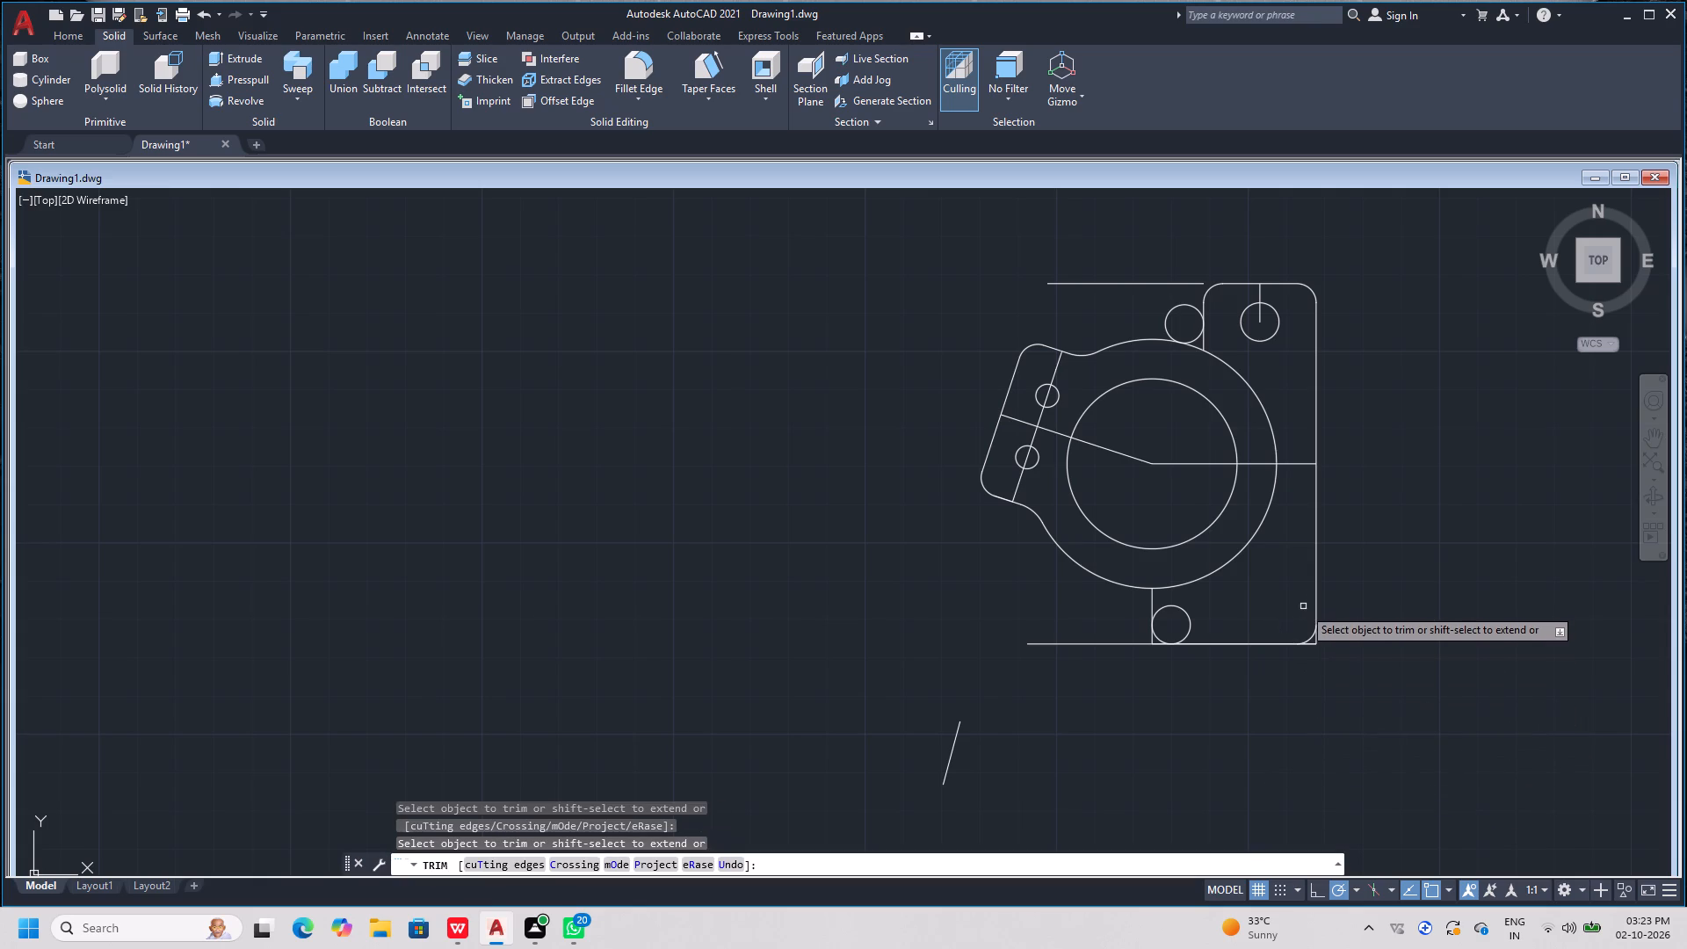
left_click(1189, 619)
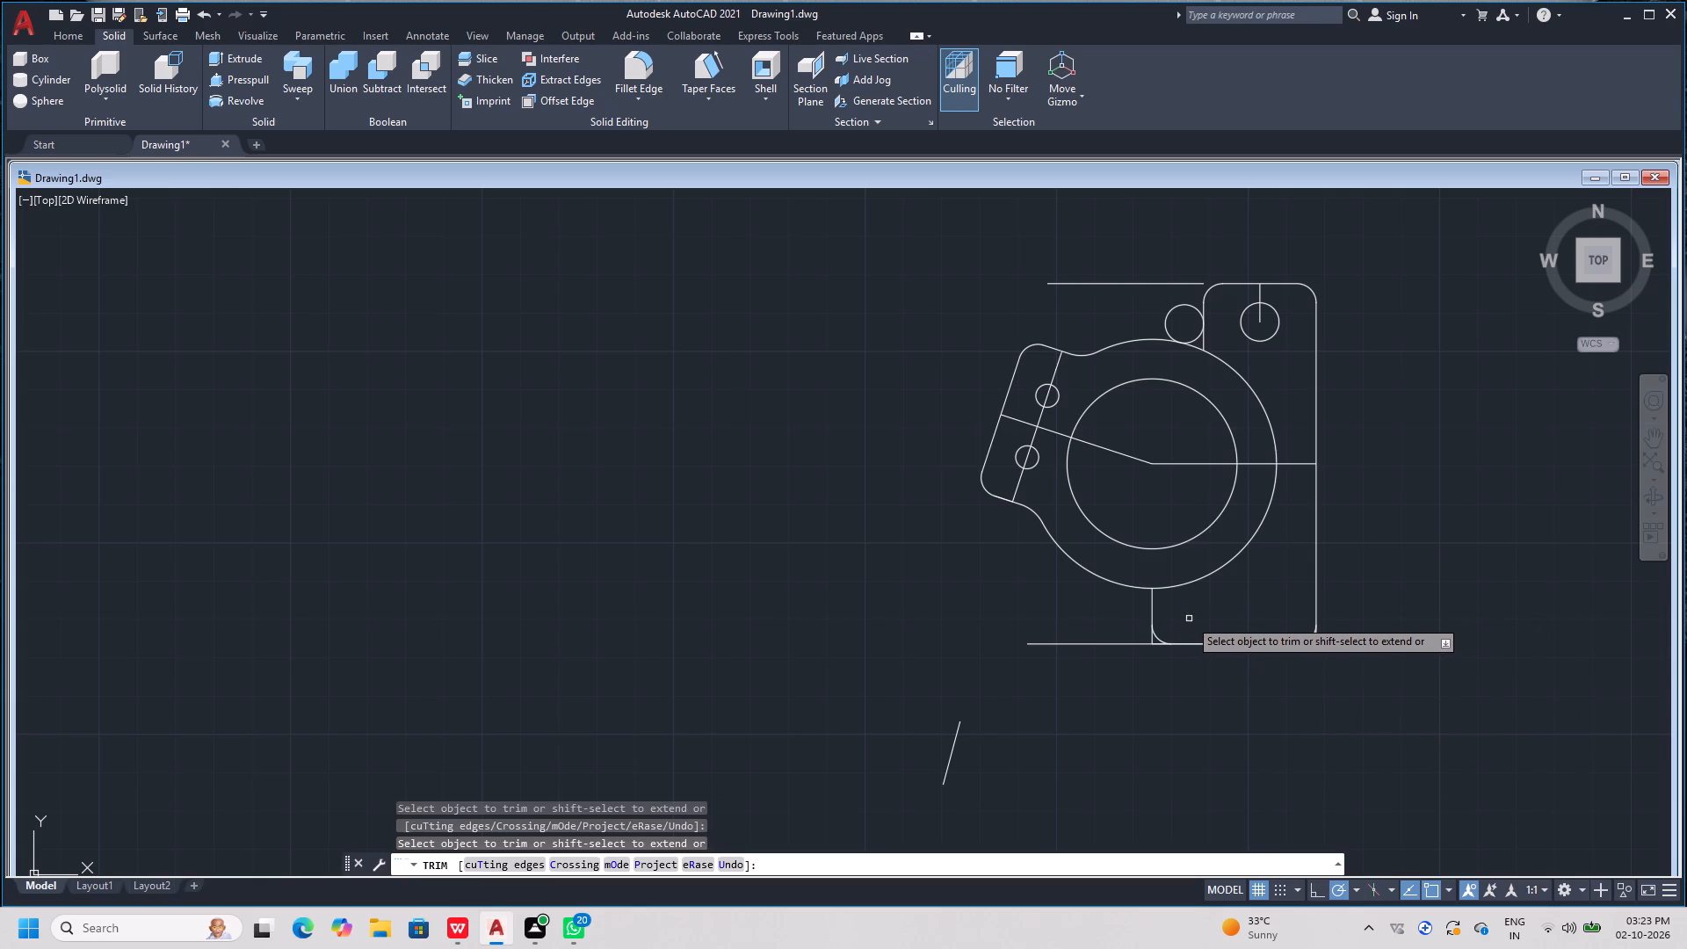
left_click(1184, 308)
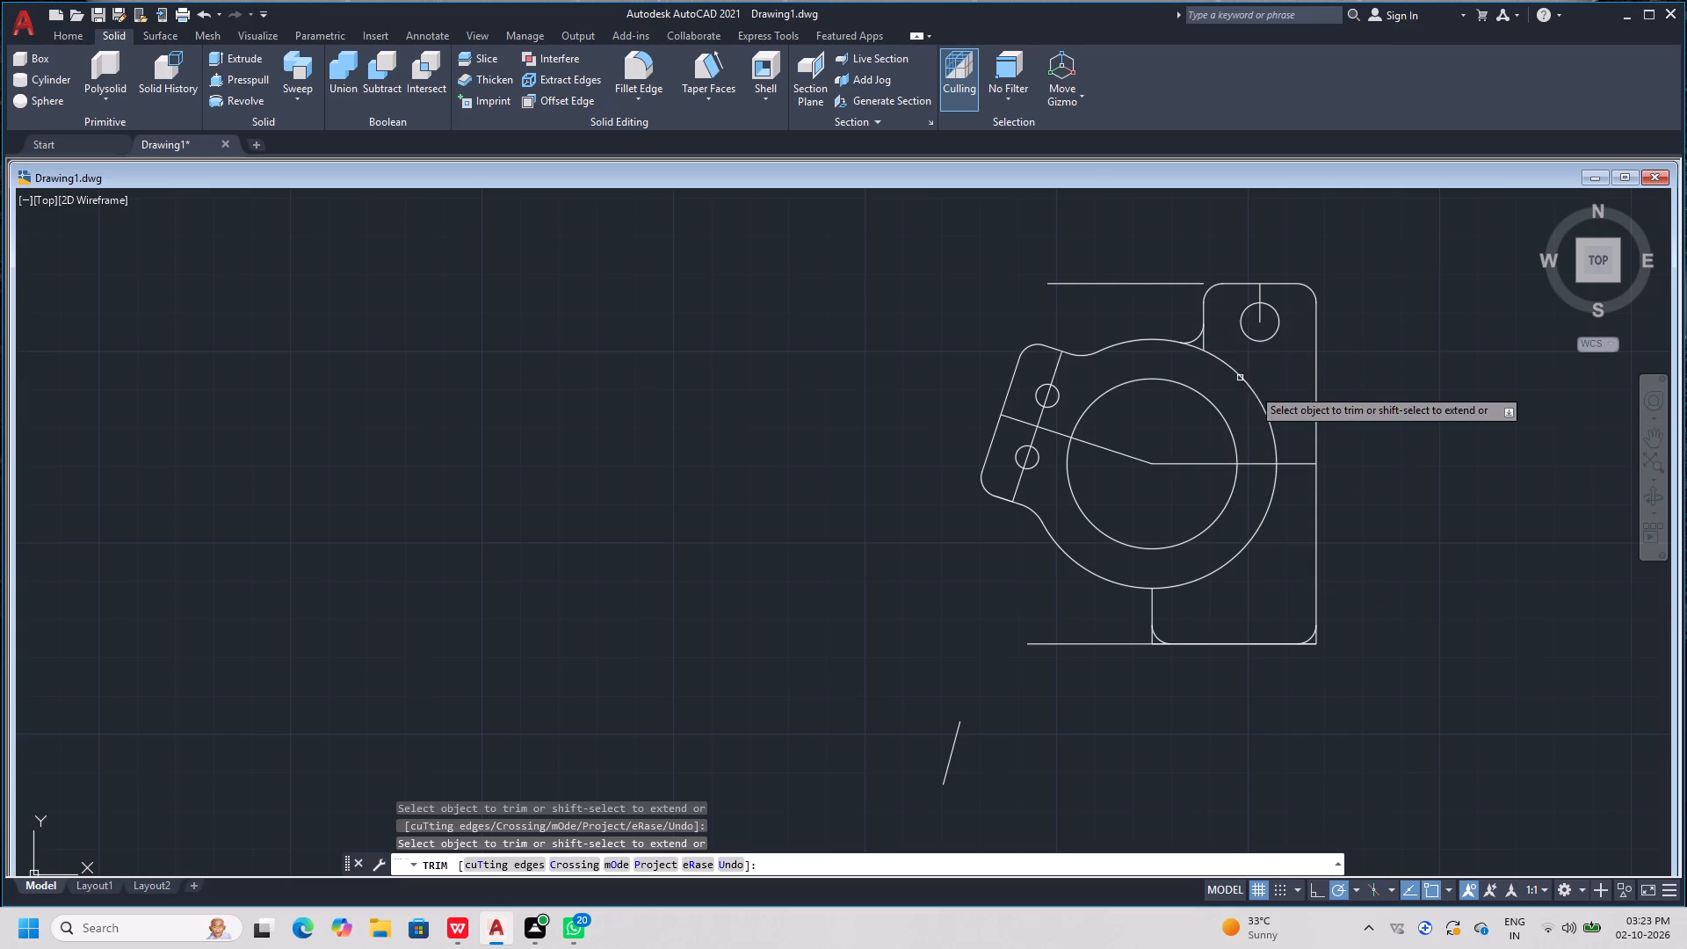
Trim the leftover line ends beyond the upper neck arc and lower-left corner arc, including the bottom edge's overhang.
scroll(1157, 446, "up", 3)
scroll(1263, 486, "down", 2)
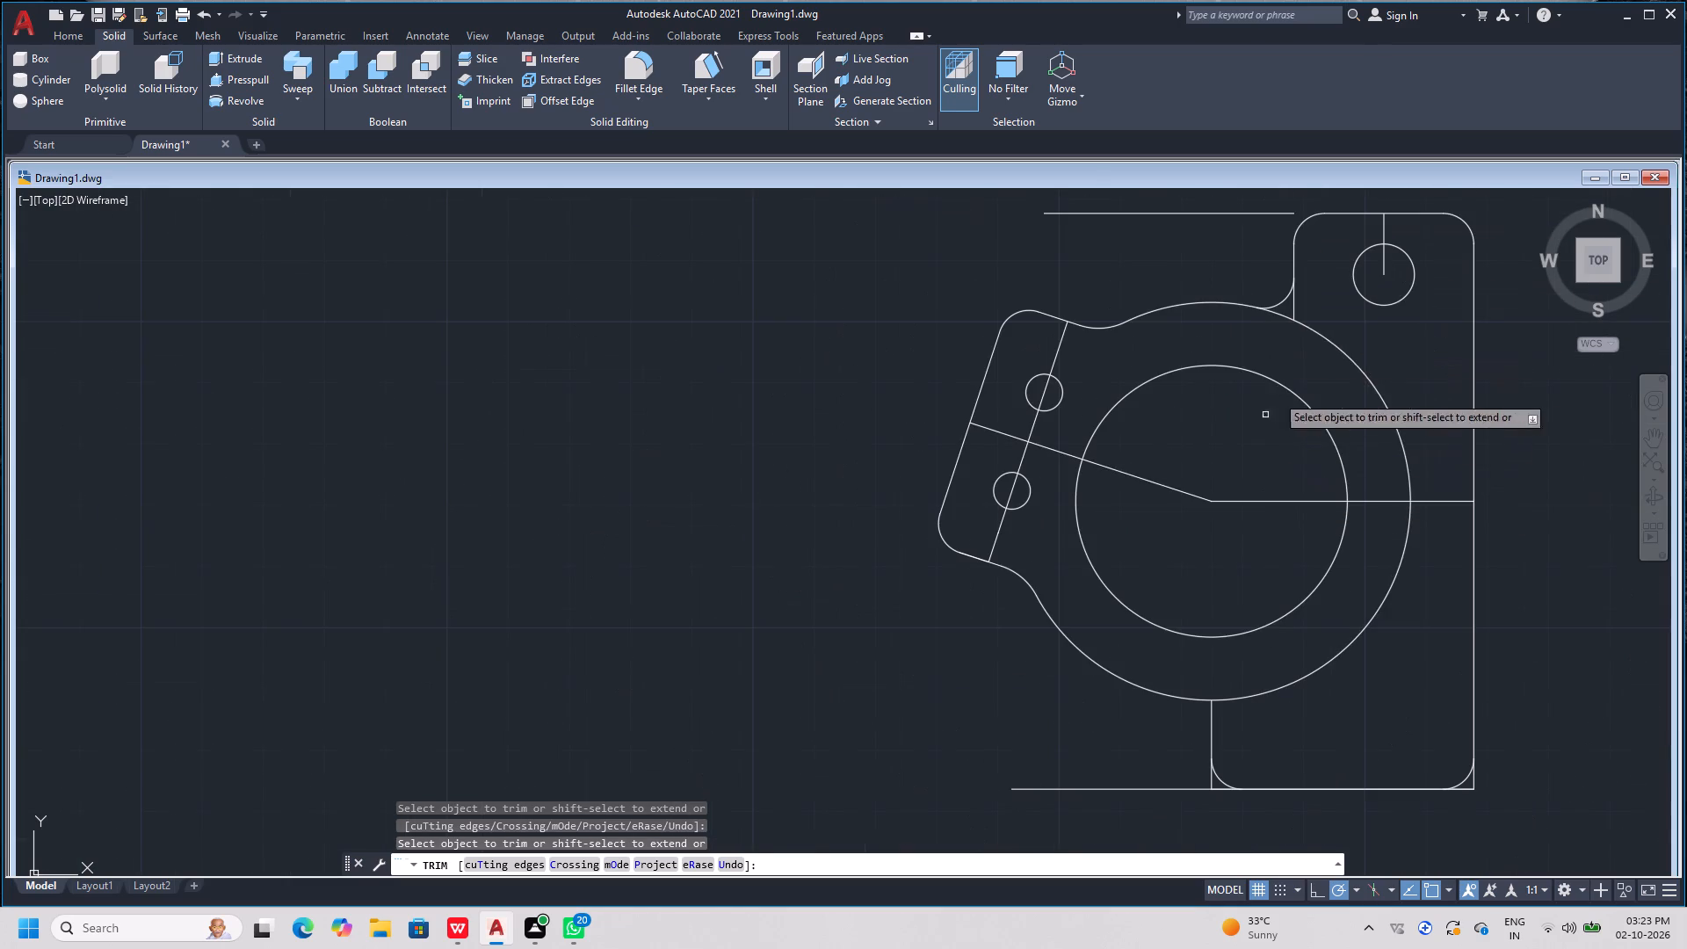
left_click(1294, 302)
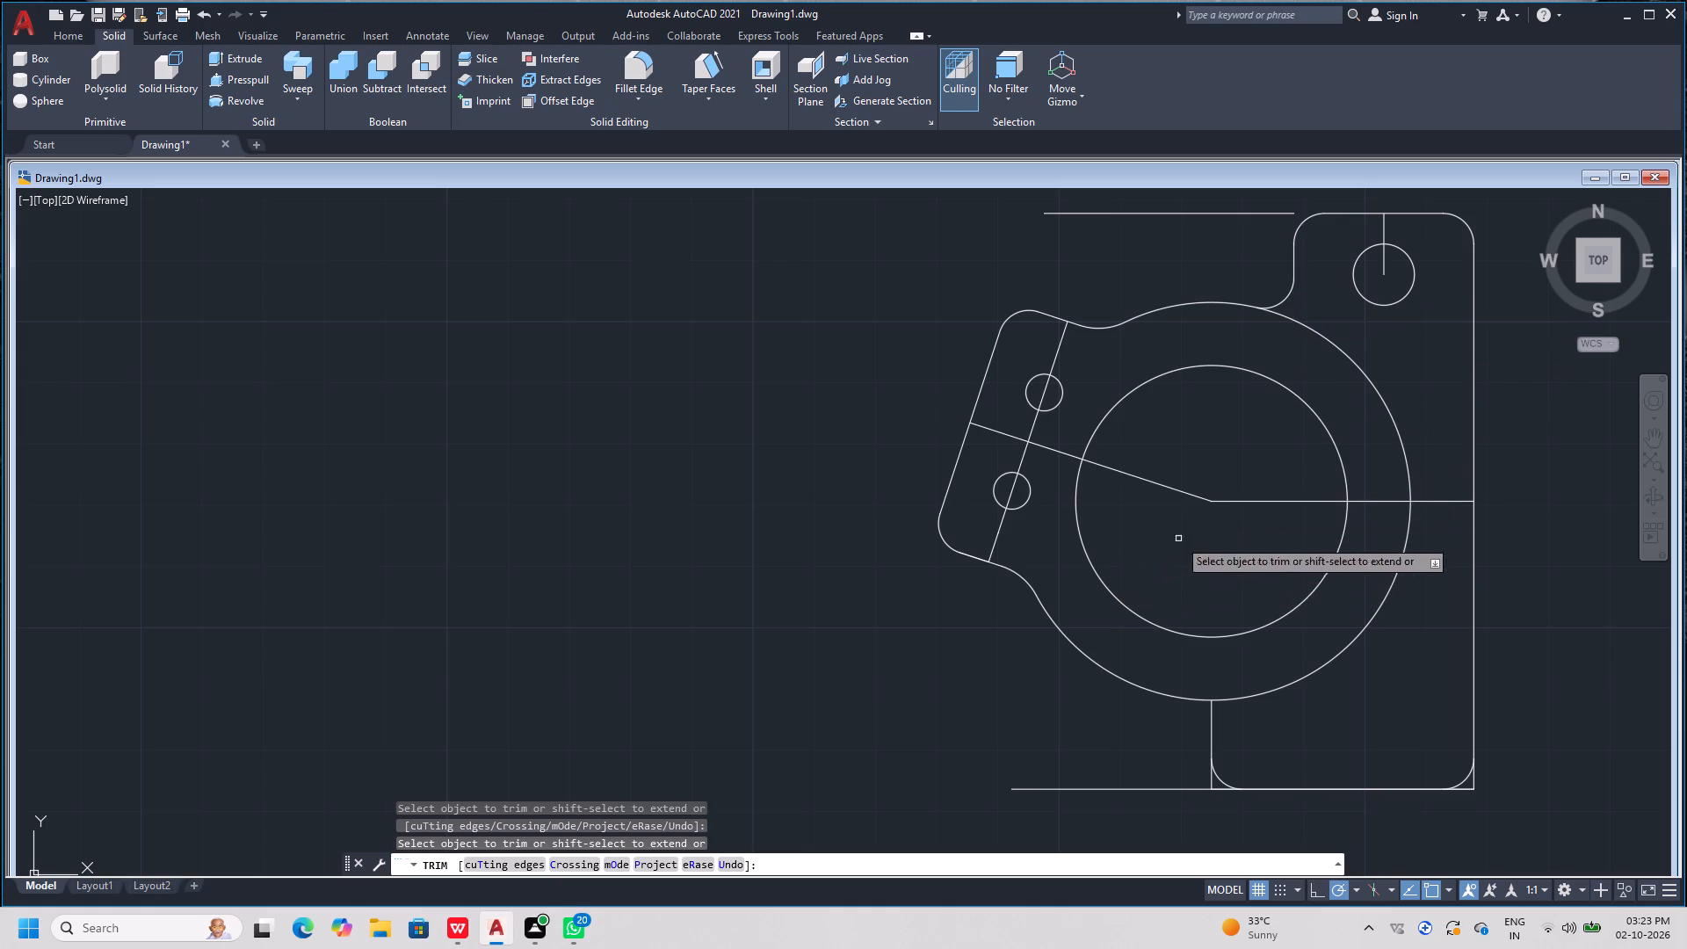
left_click(1210, 788)
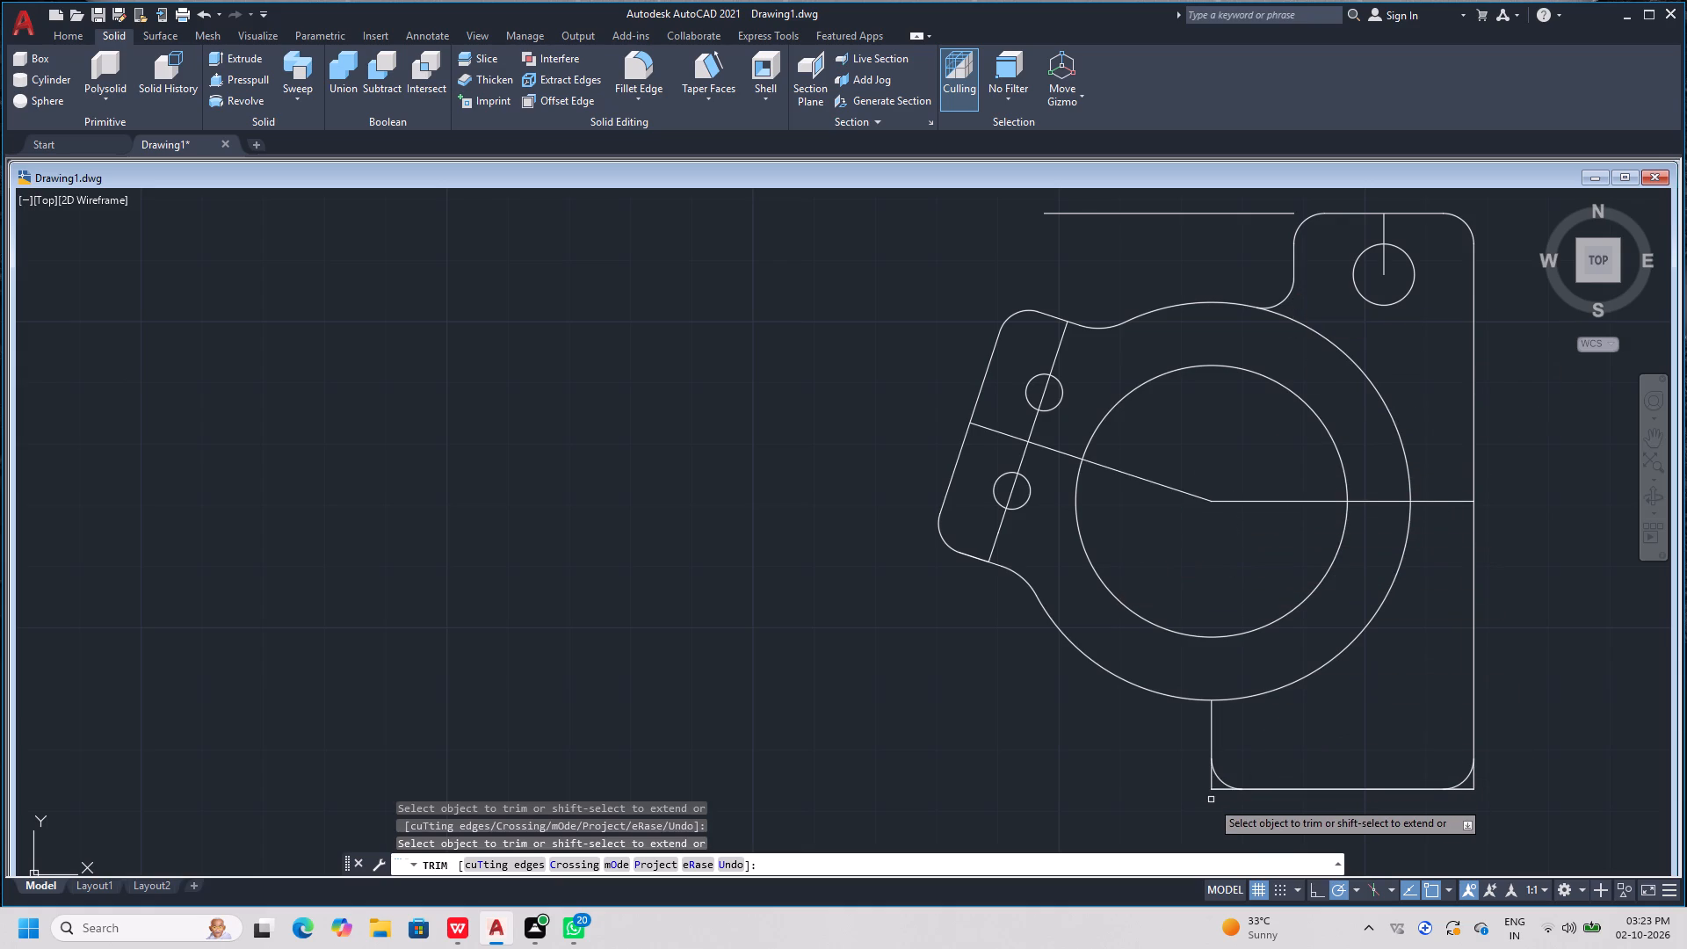
left_click(1217, 791)
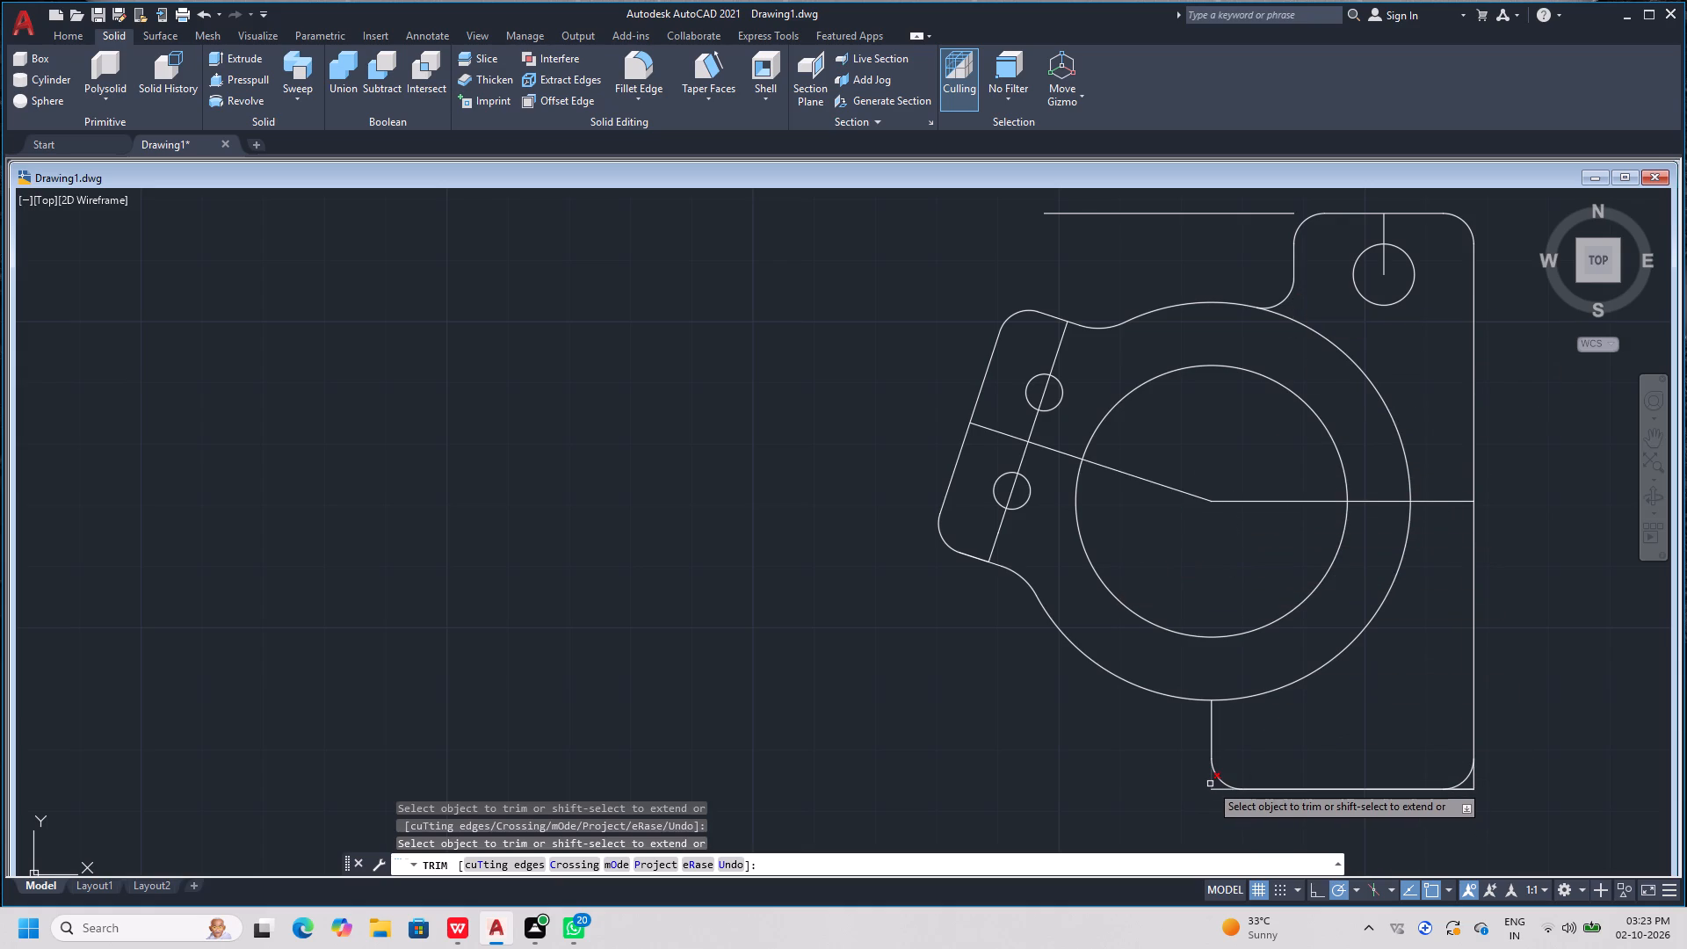
left_click(1210, 784)
left_click(1216, 790)
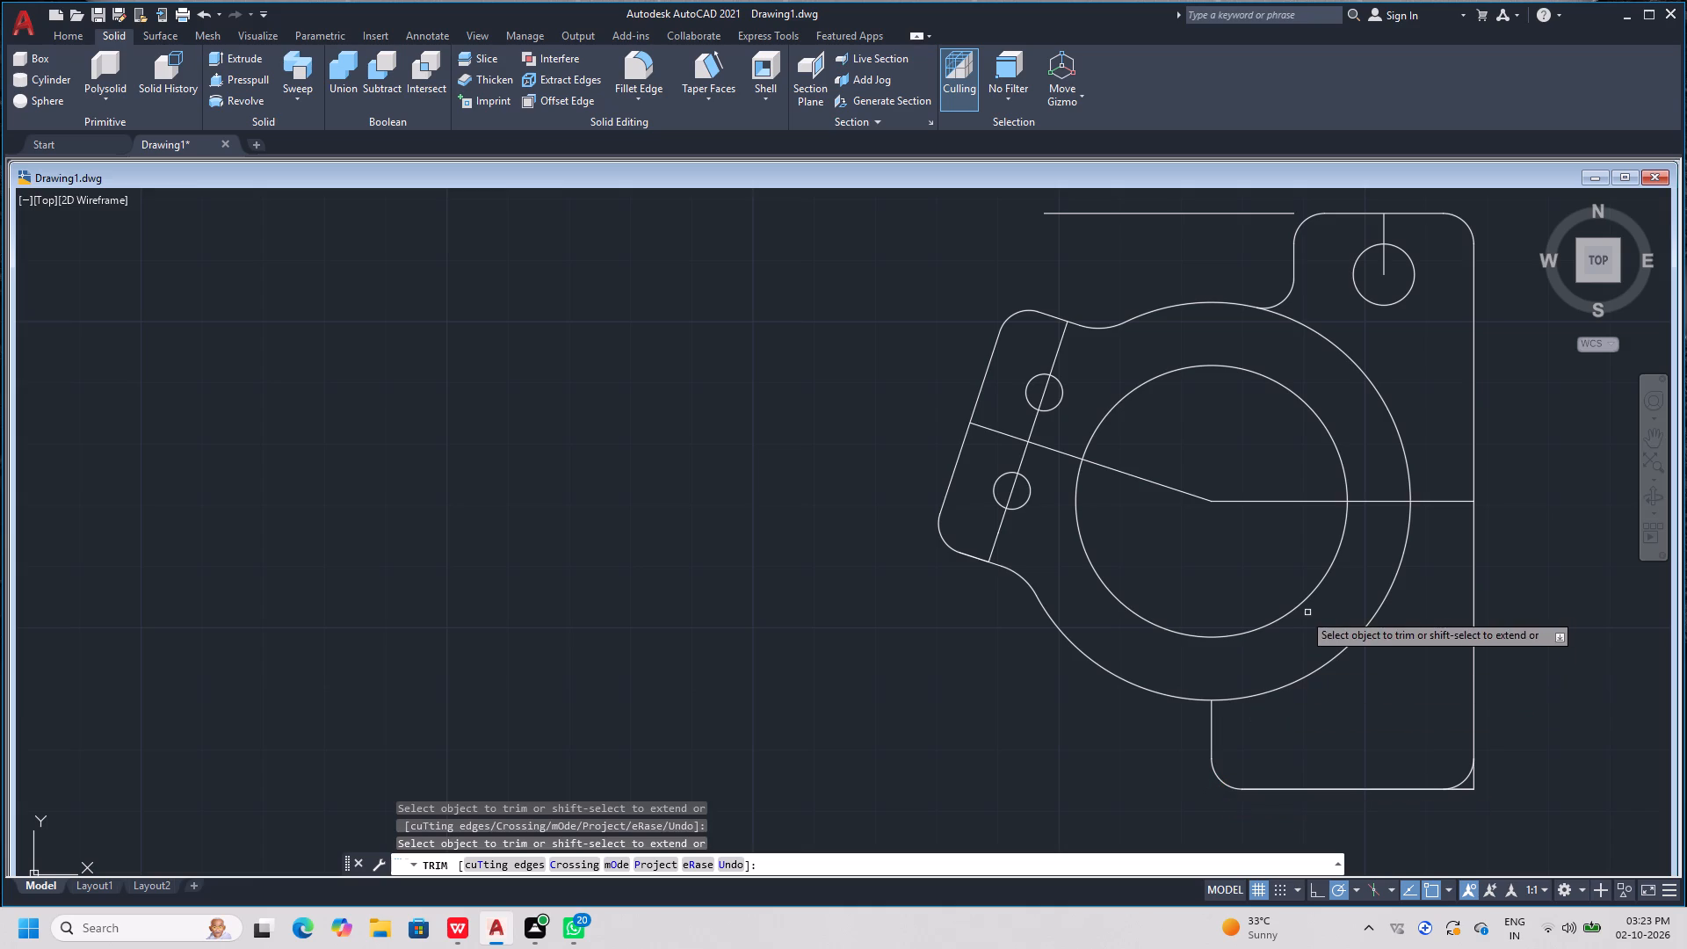
Trim away the large outer circle from the upper neck arc around to the strip's lower blend arc.
left_click(1358, 366)
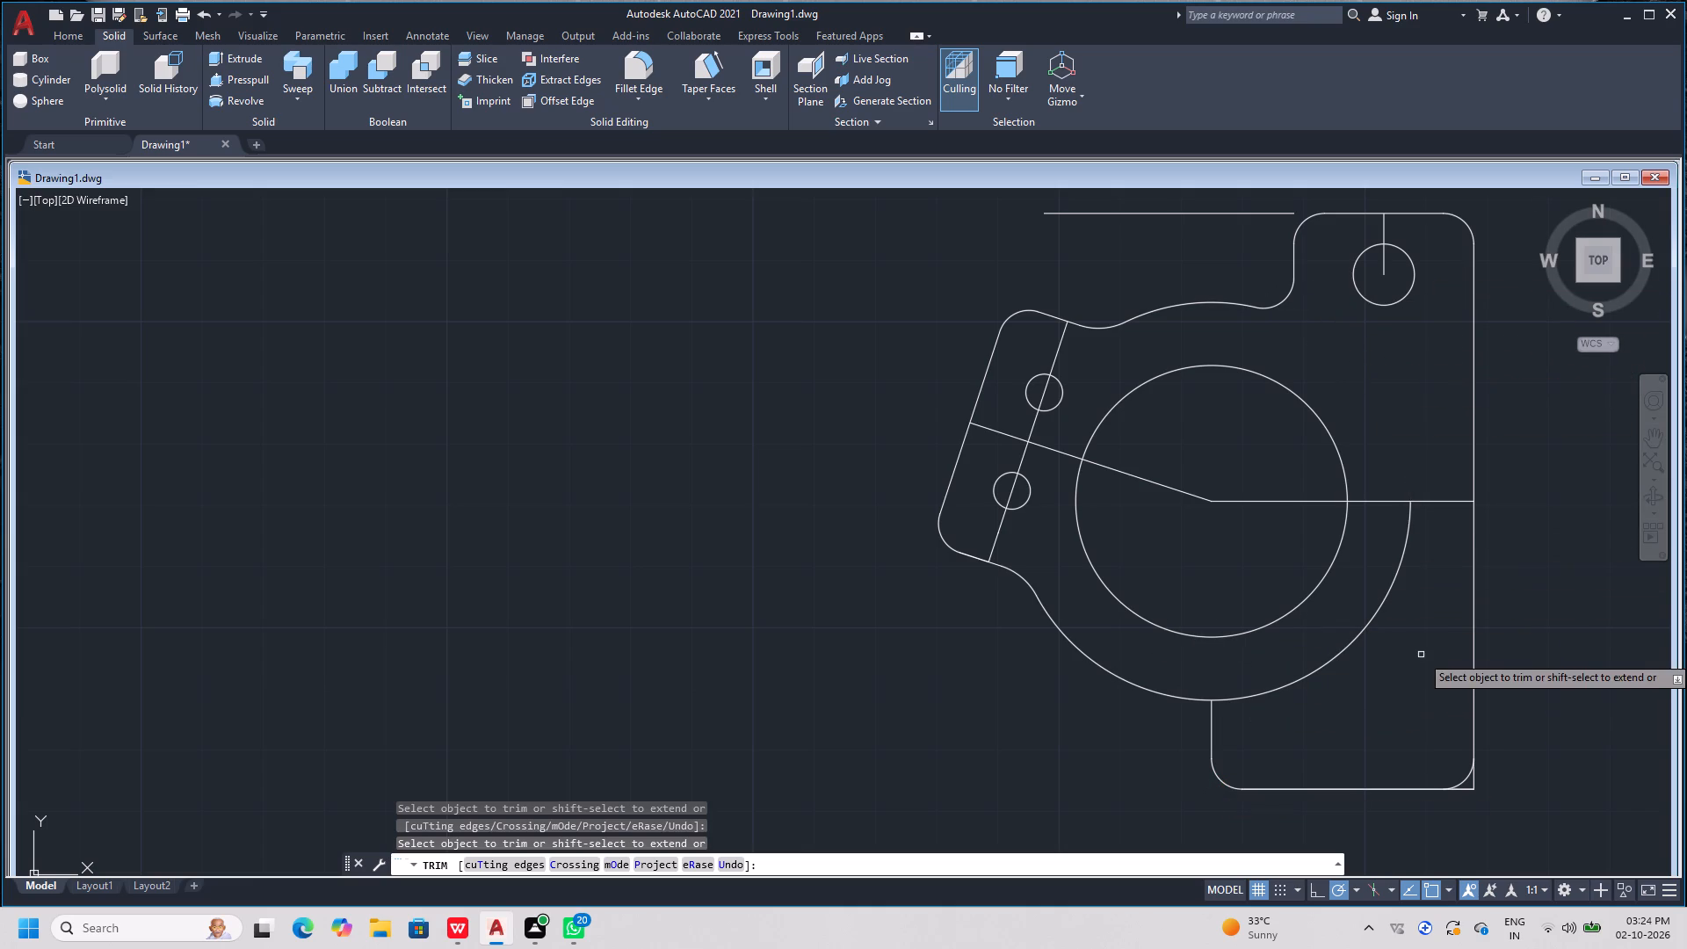
left_click(1358, 636)
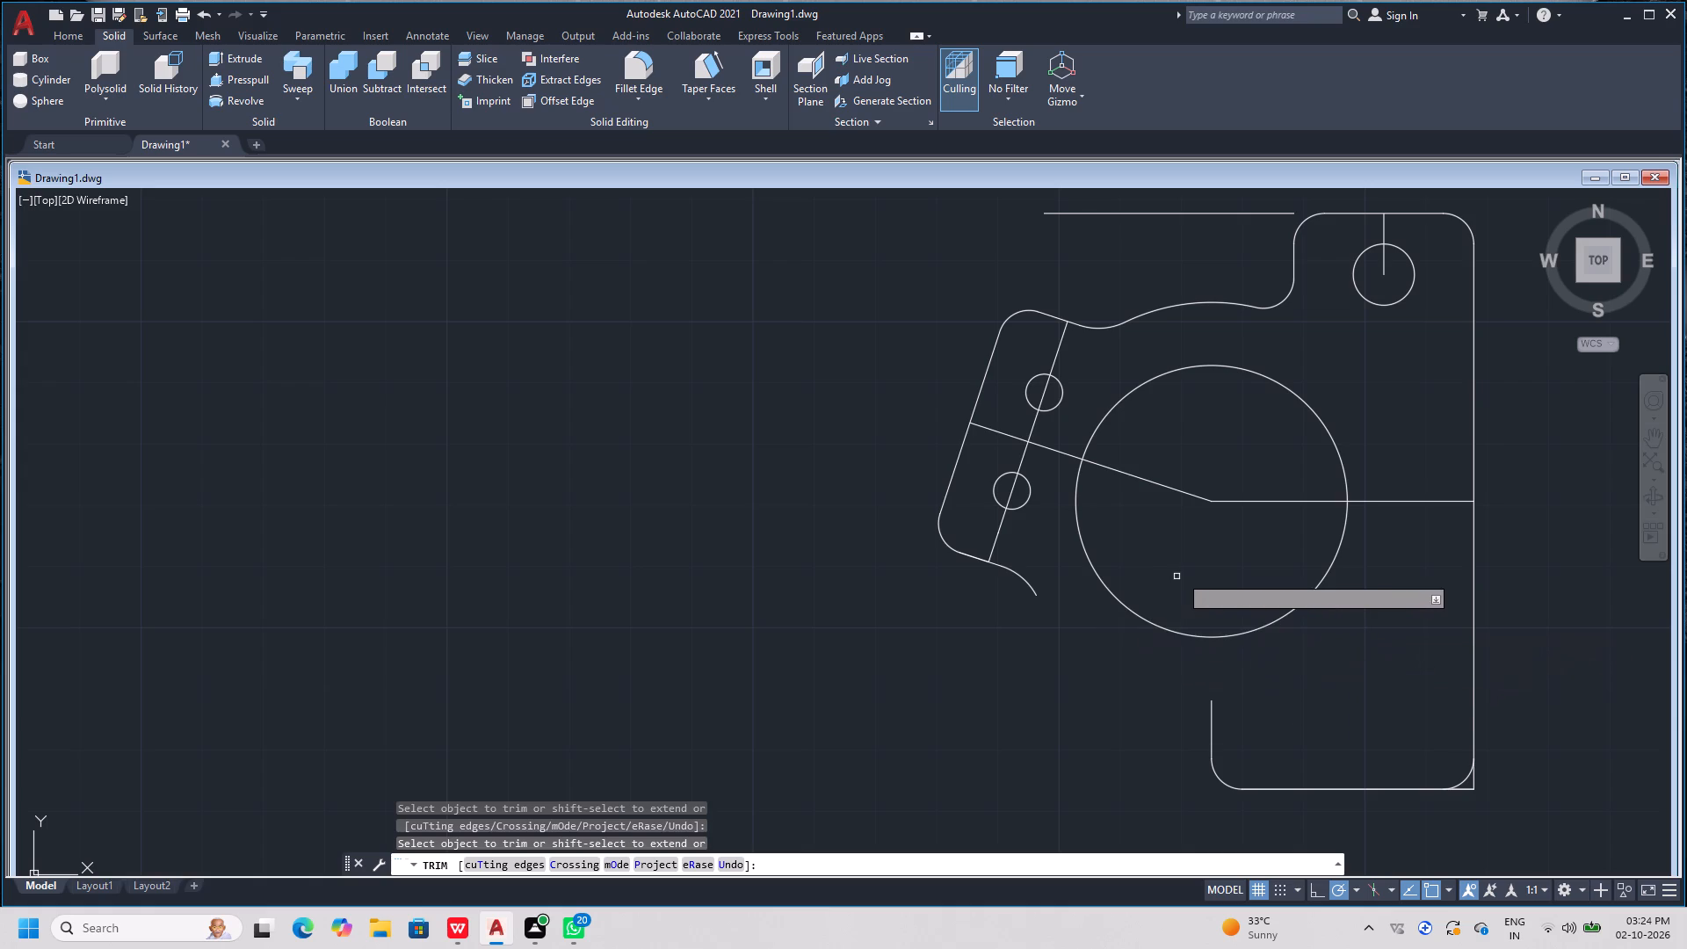
scroll(1181, 524, "up", 1)
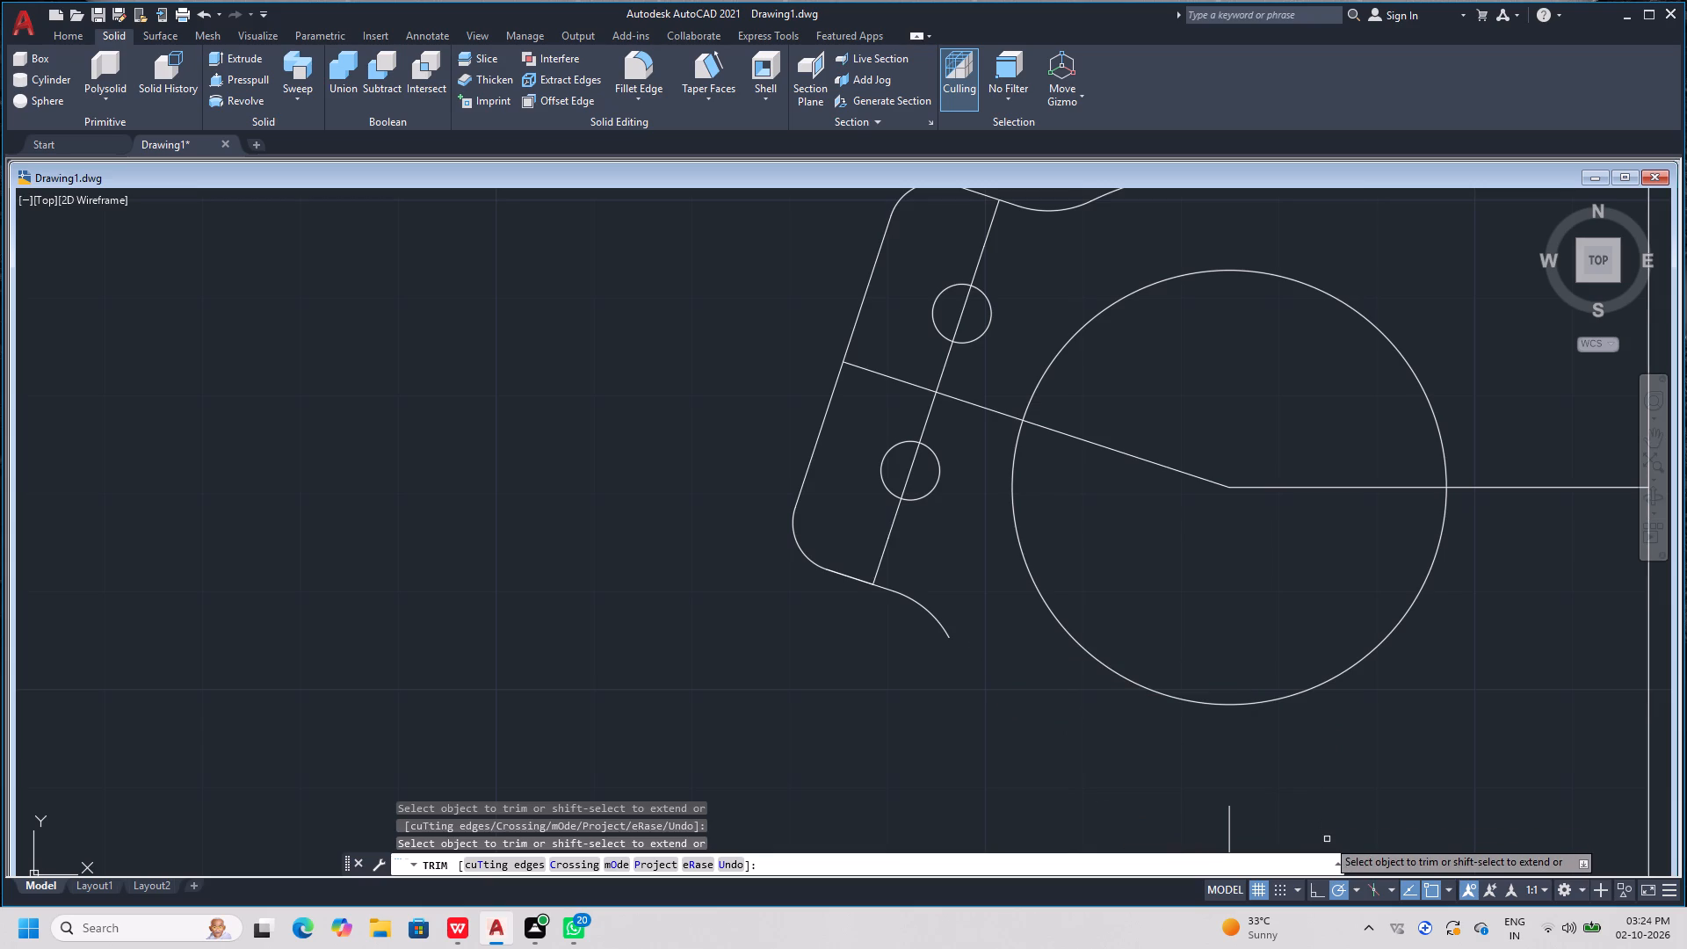
key("Escape")
key("Escape")
key("Escape")
key("Escape")
key("Escape")
key("Escape")
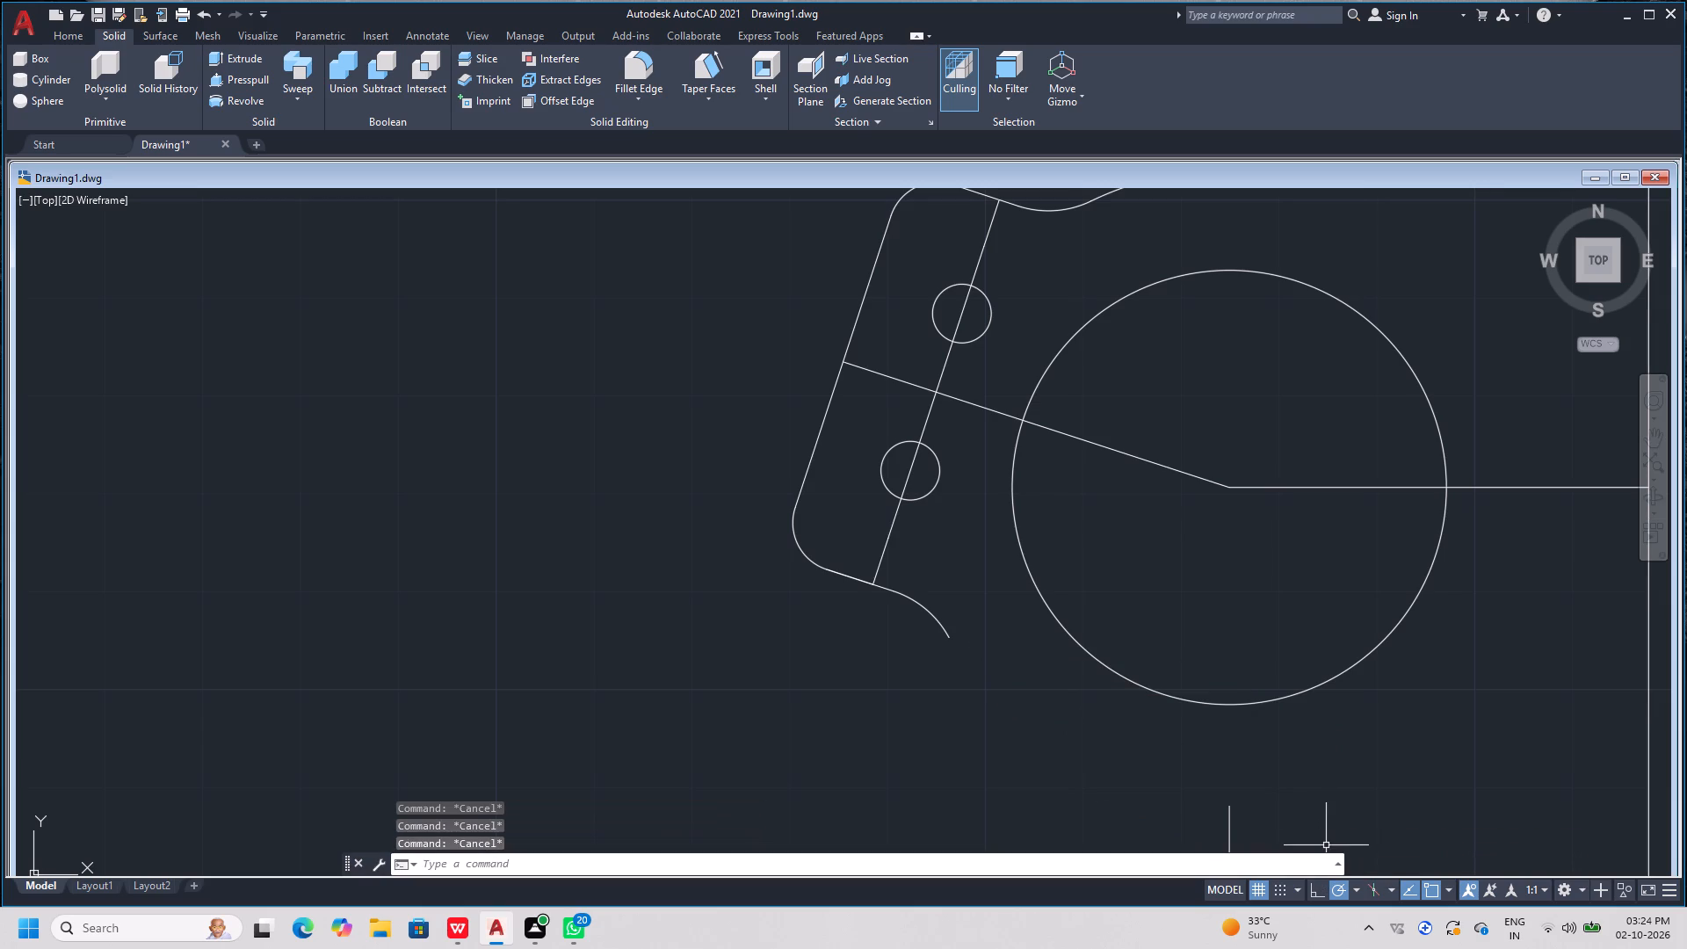
scroll(1192, 808, "down", 1)
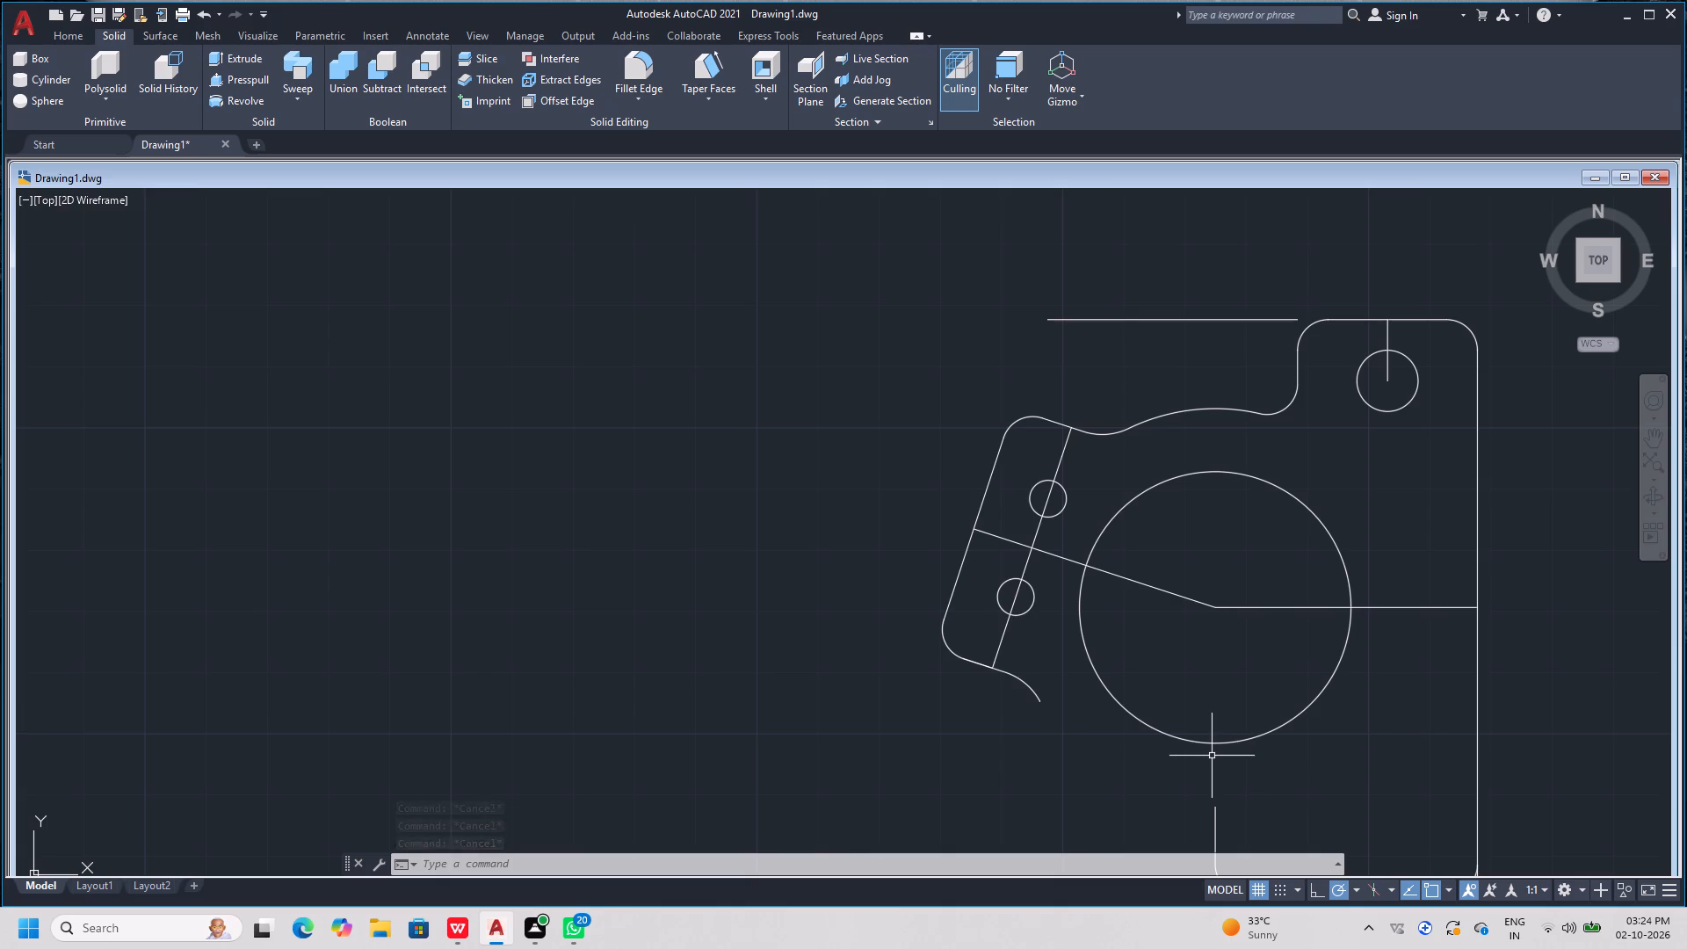
key("Escape")
key("Escape")
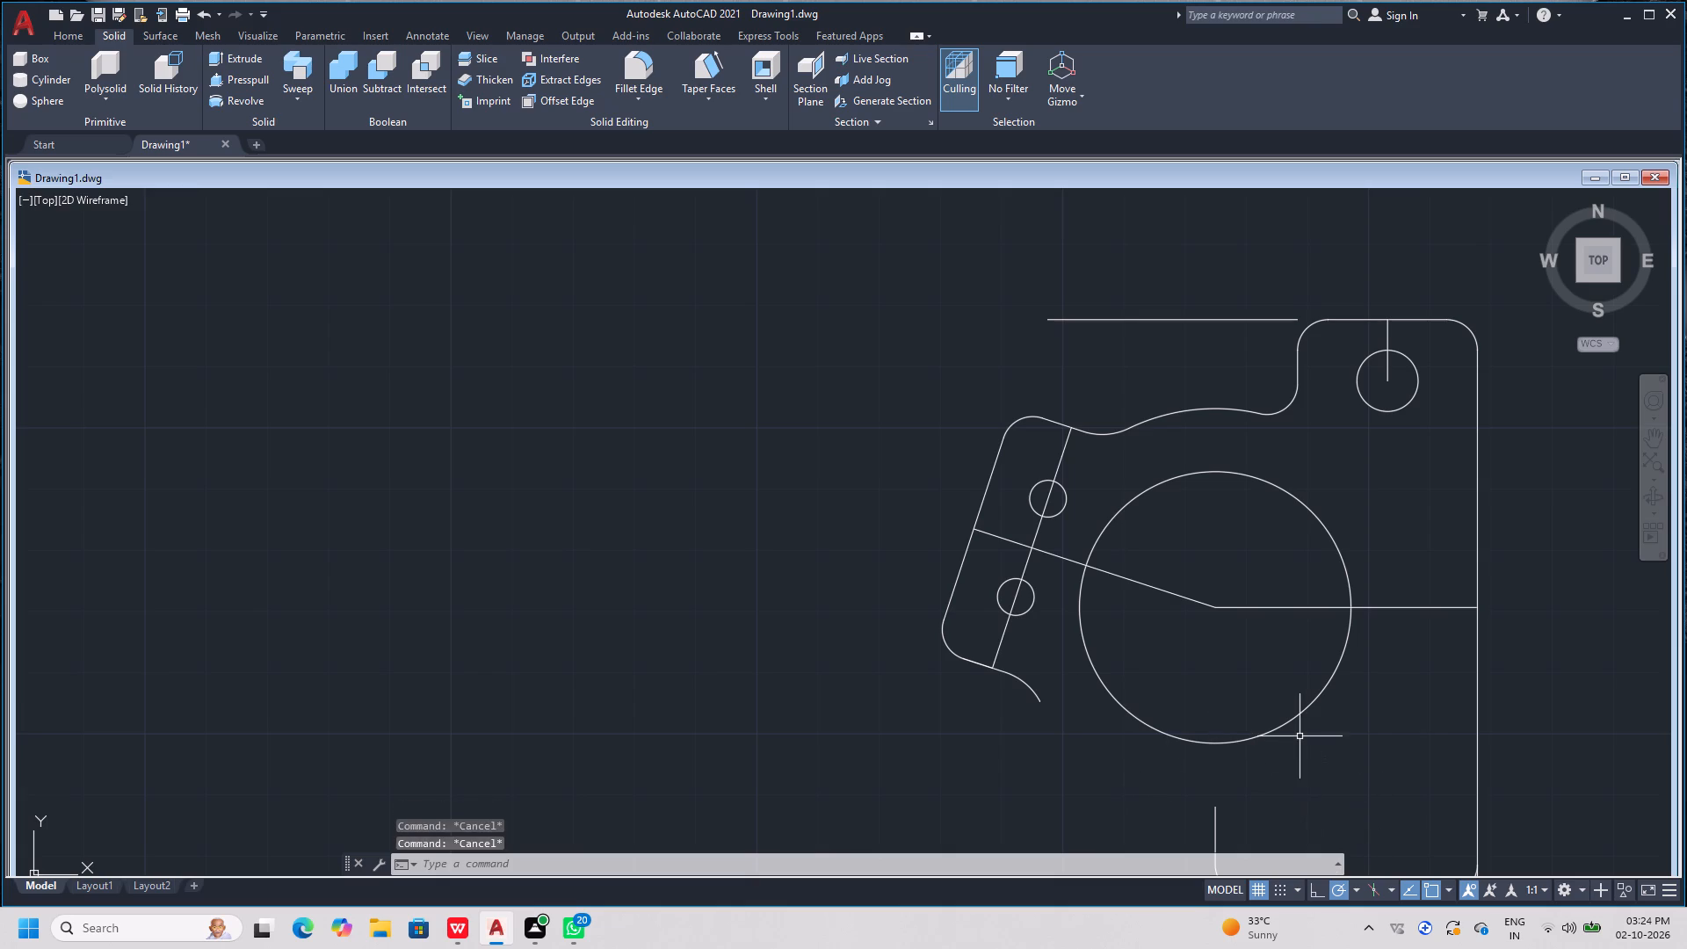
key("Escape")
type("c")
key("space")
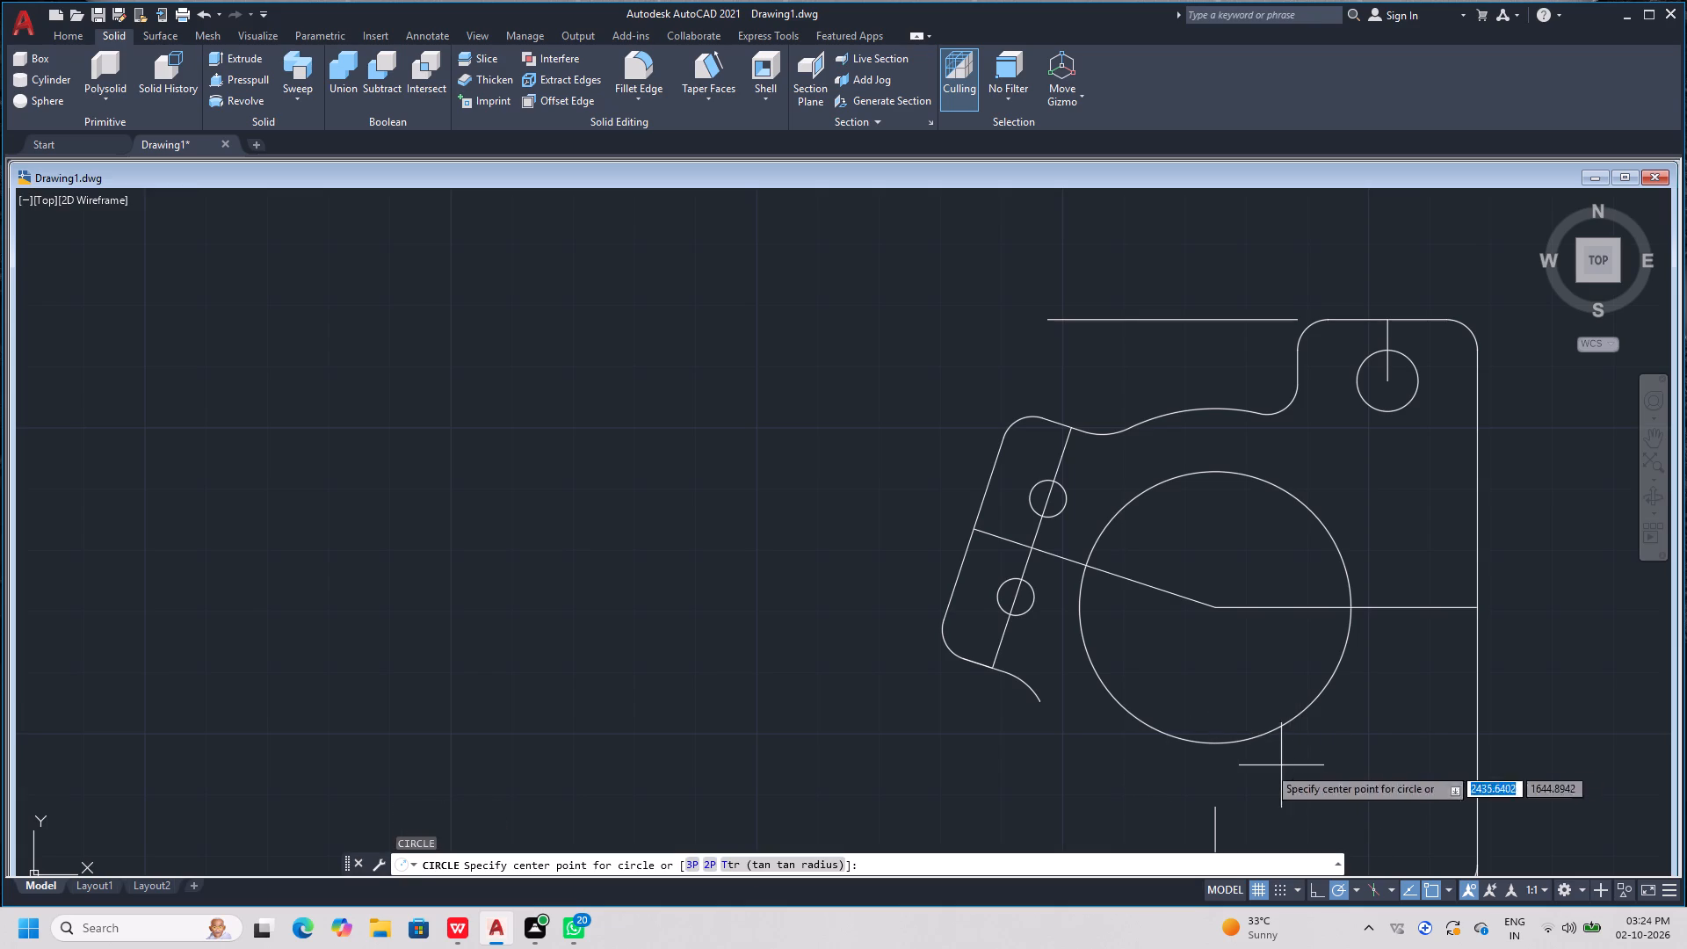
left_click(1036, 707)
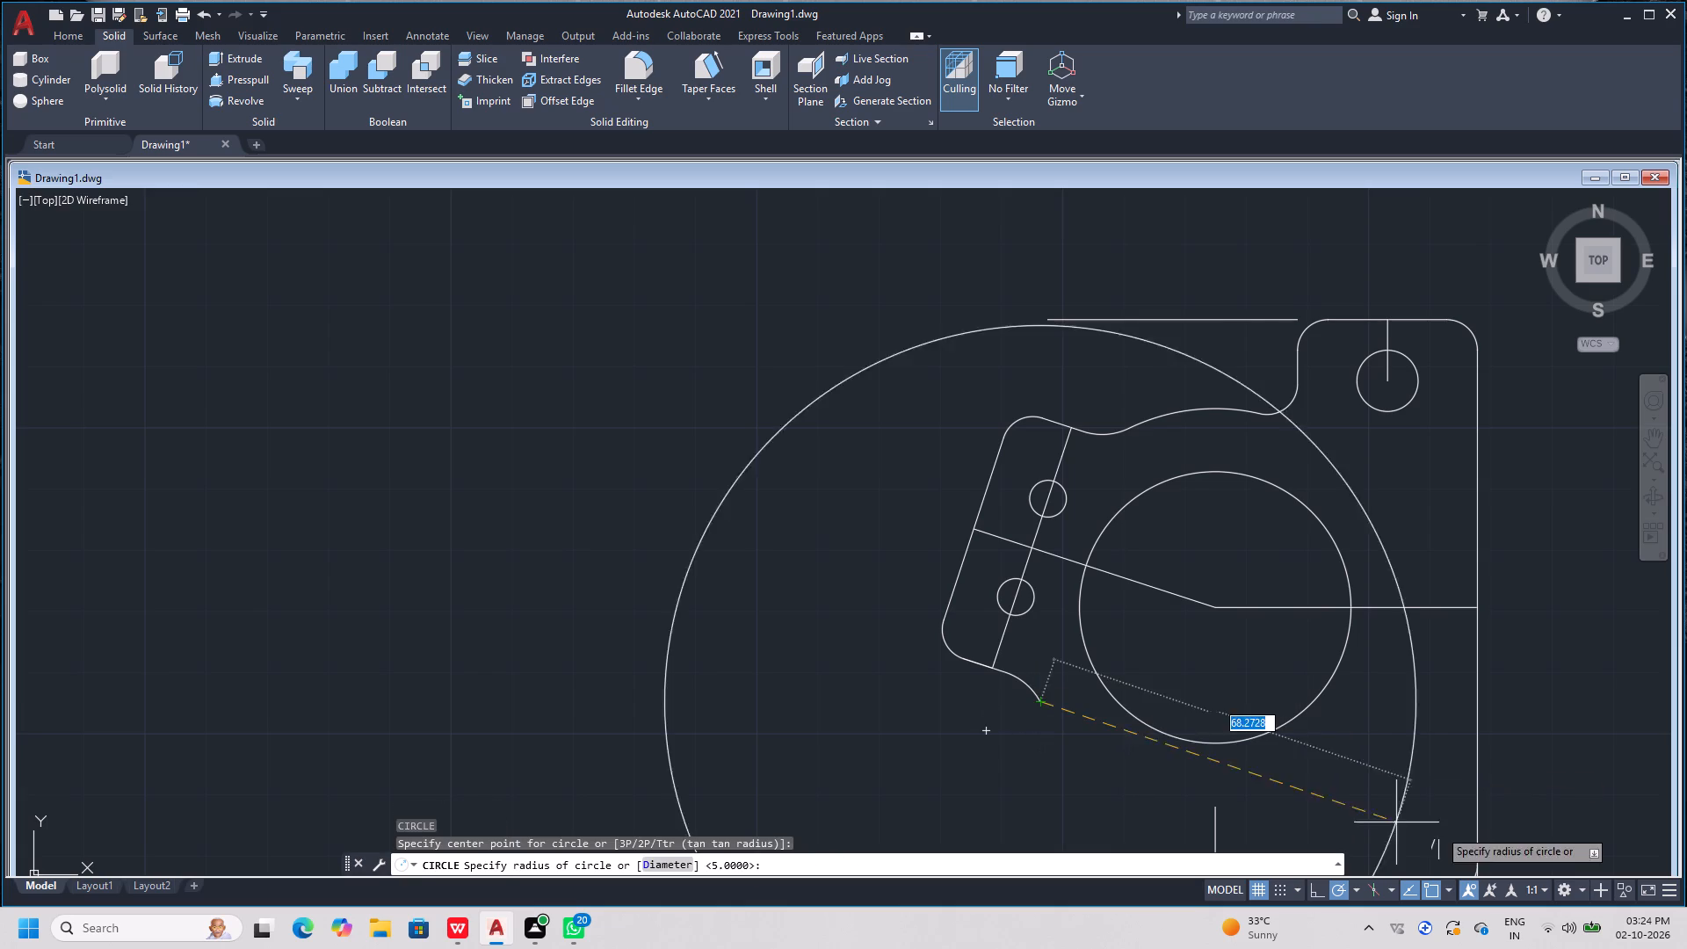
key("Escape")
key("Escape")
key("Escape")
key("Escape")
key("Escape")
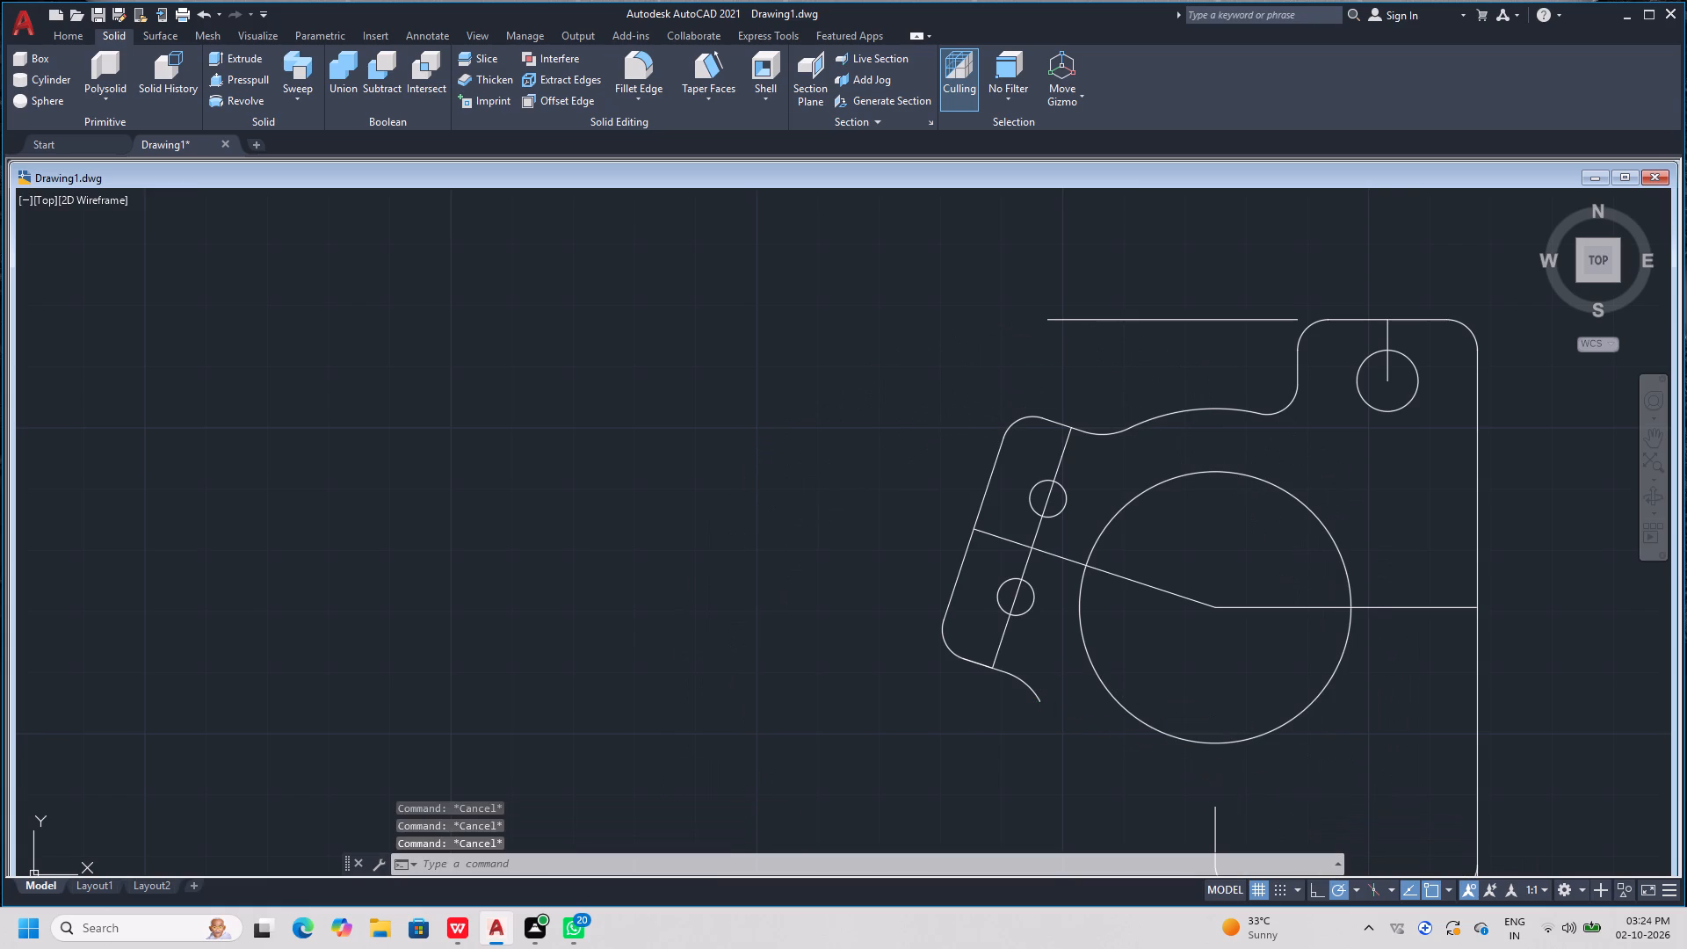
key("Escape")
Draw a tan-tan-radius circle touching the strip's lower blend arc and the short lower vertical line.
key("c")
key("space")
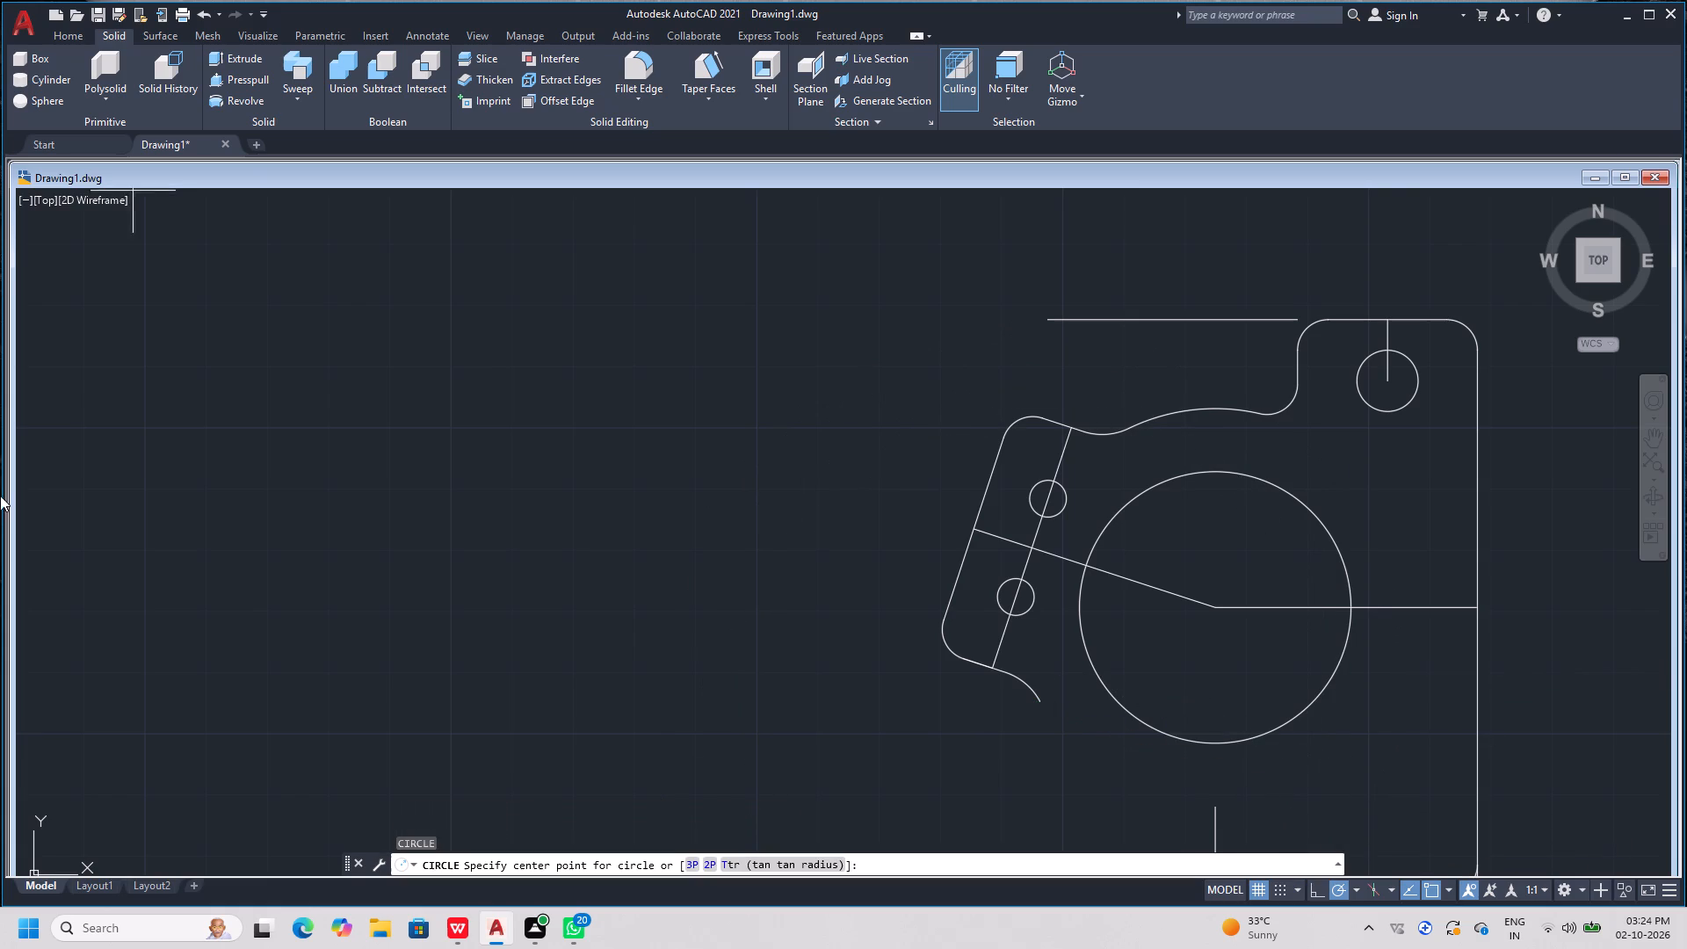
left_click(775, 864)
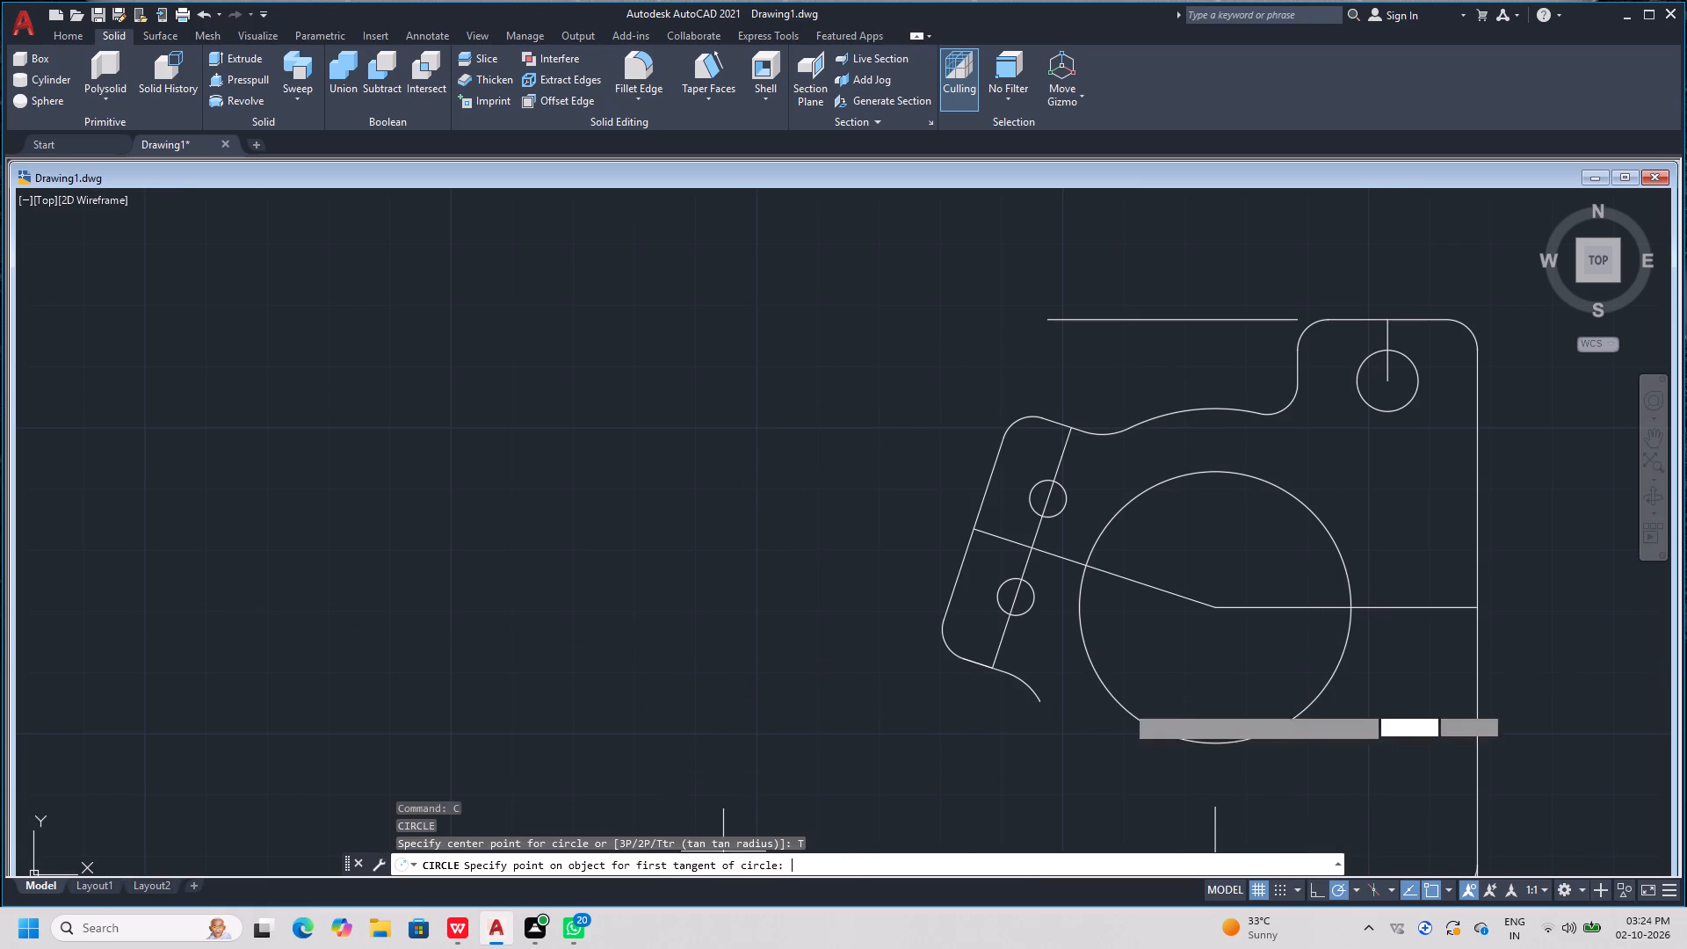
left_click(1039, 701)
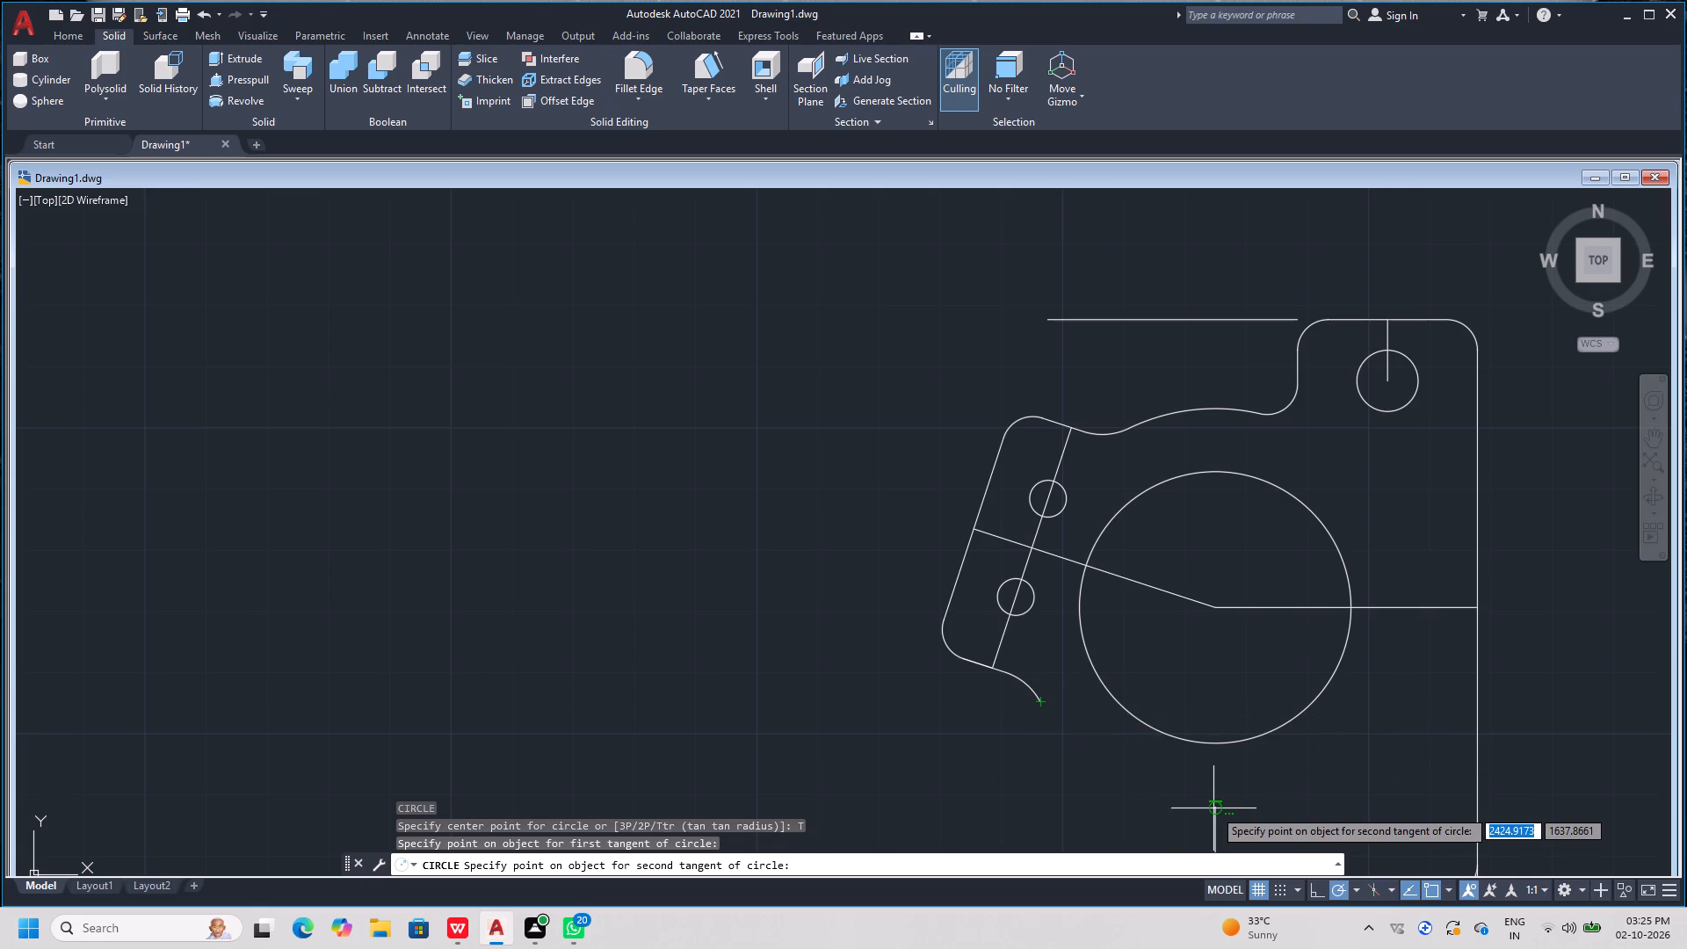
left_click(1213, 808)
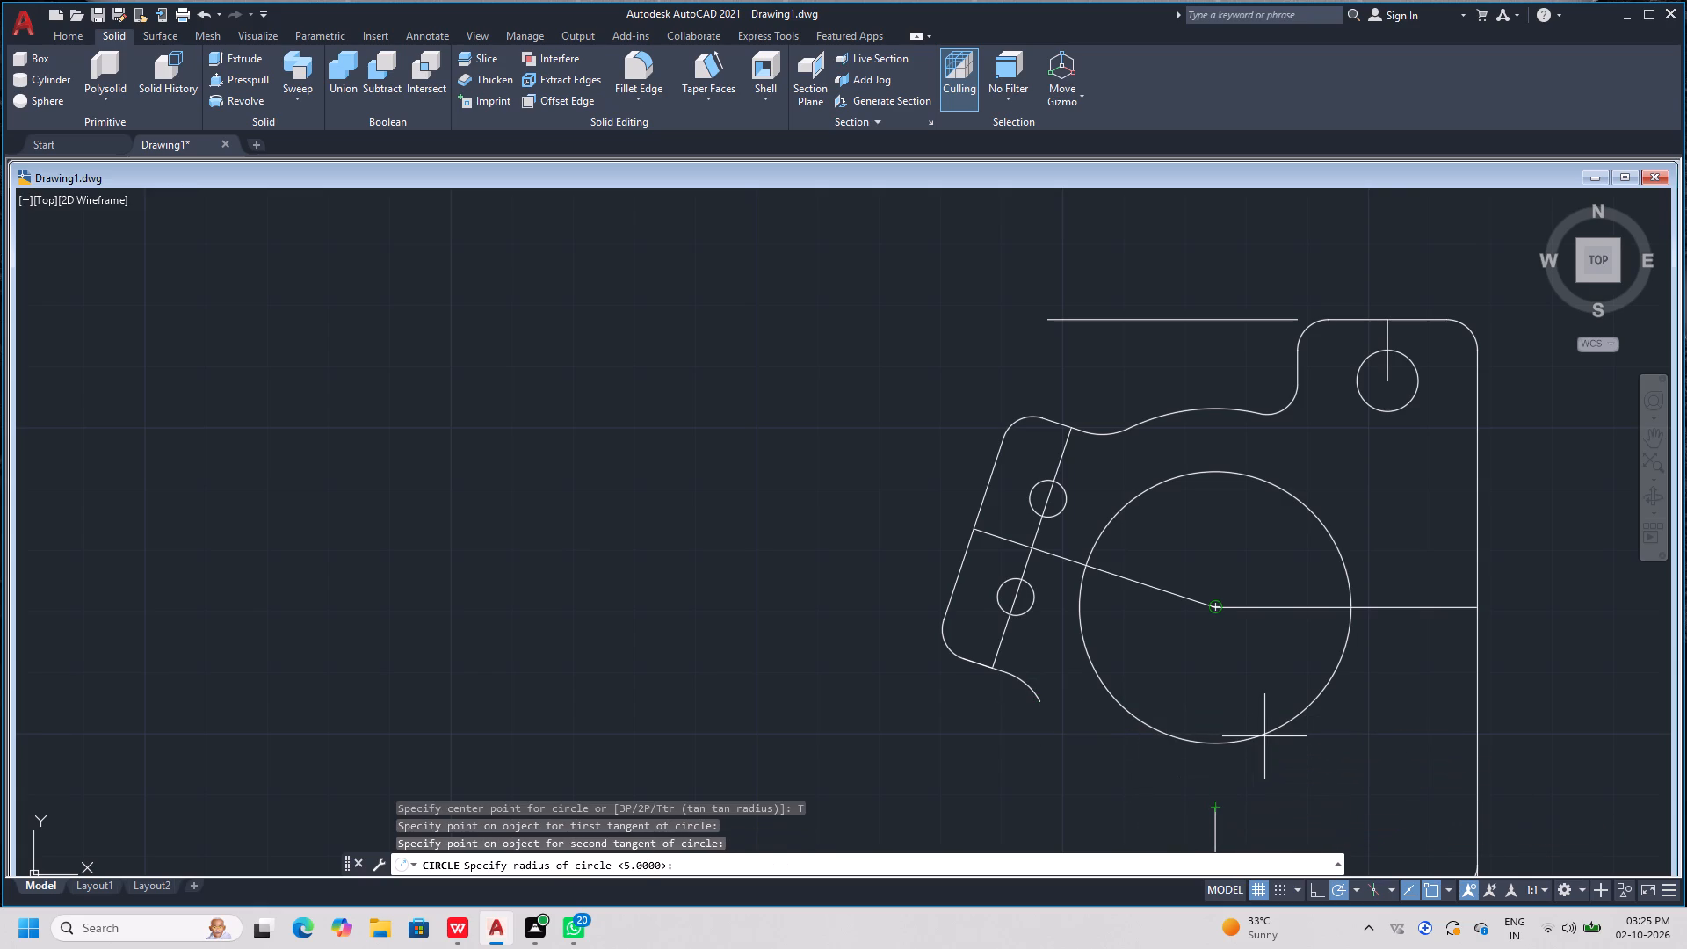
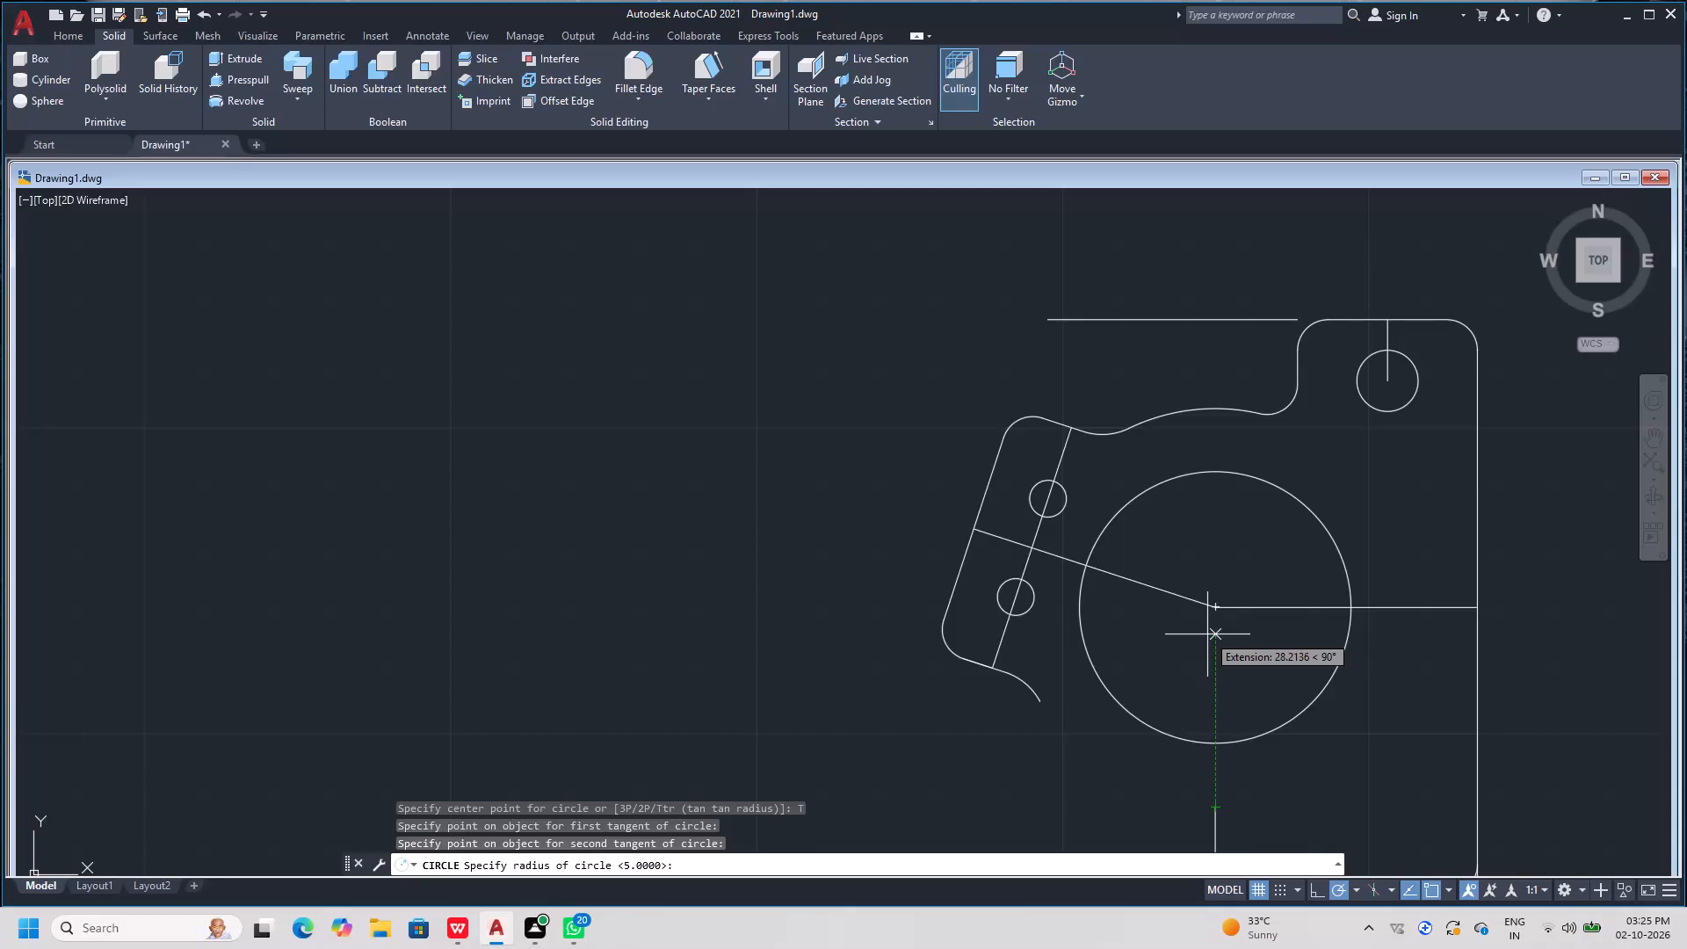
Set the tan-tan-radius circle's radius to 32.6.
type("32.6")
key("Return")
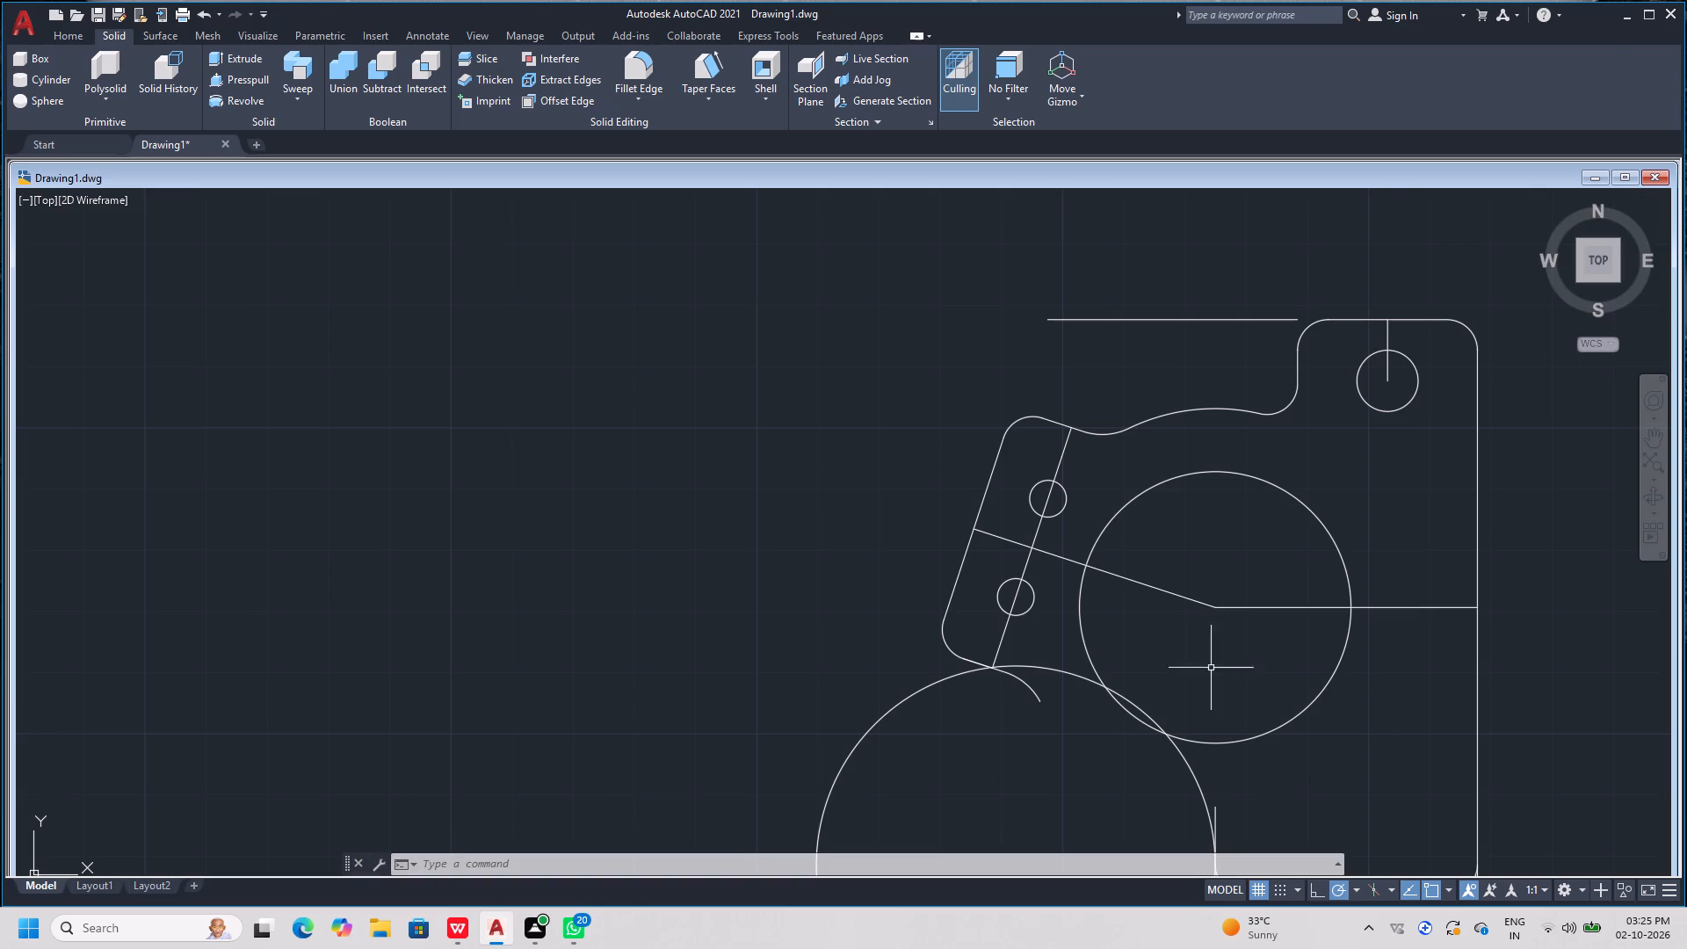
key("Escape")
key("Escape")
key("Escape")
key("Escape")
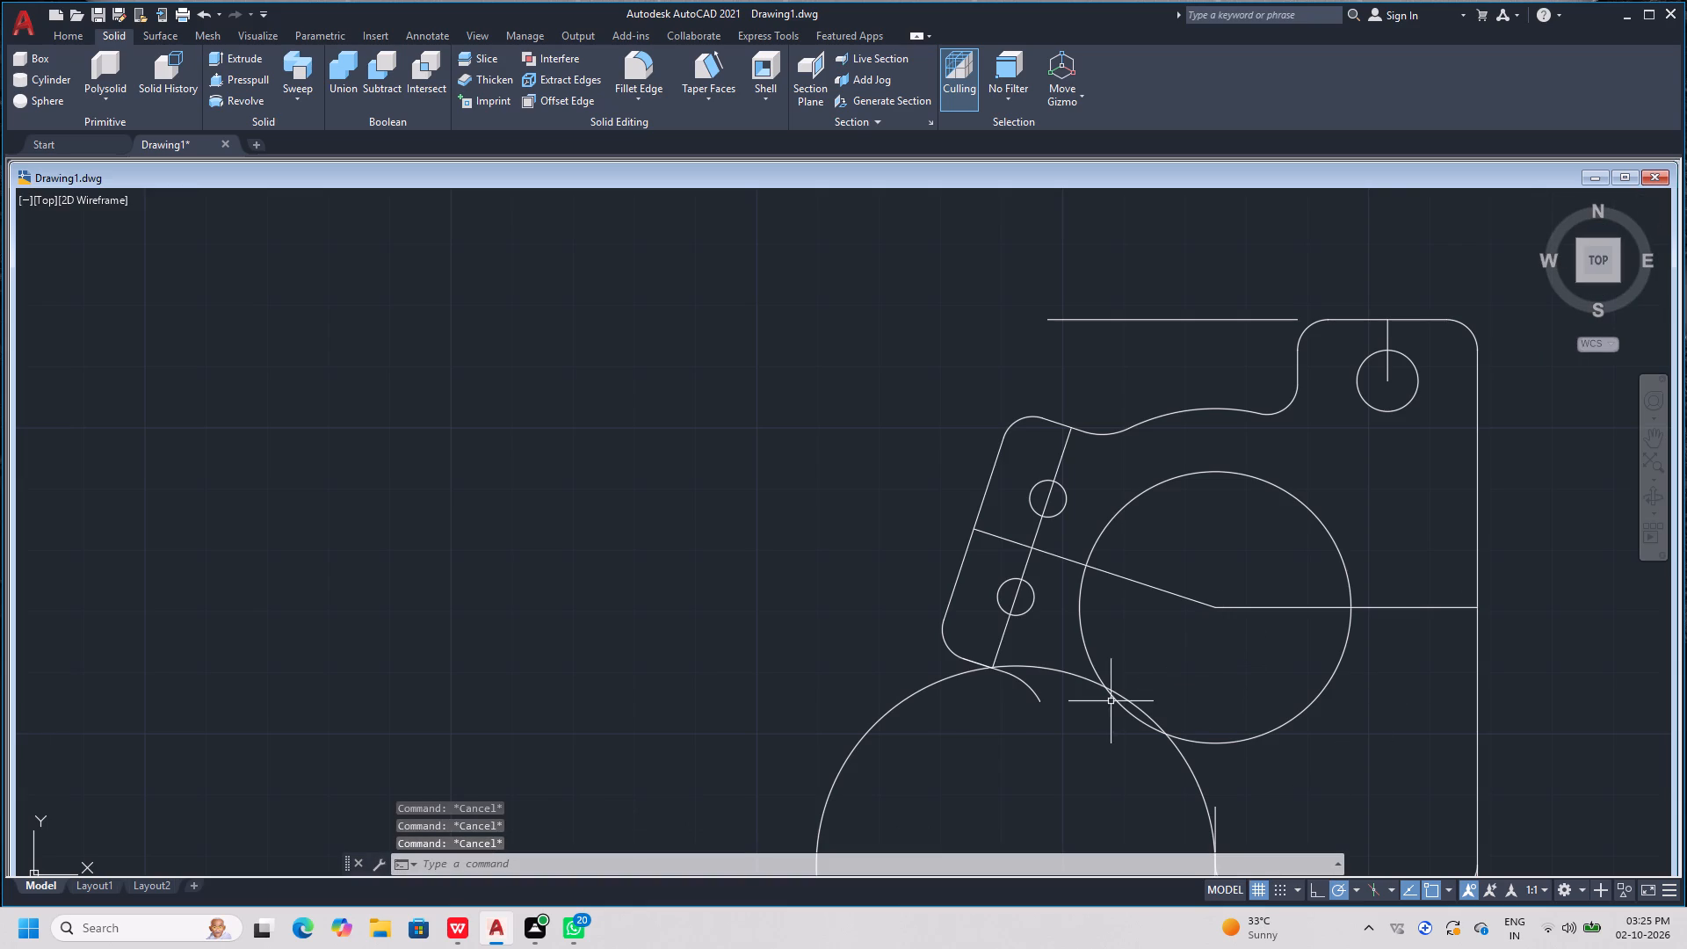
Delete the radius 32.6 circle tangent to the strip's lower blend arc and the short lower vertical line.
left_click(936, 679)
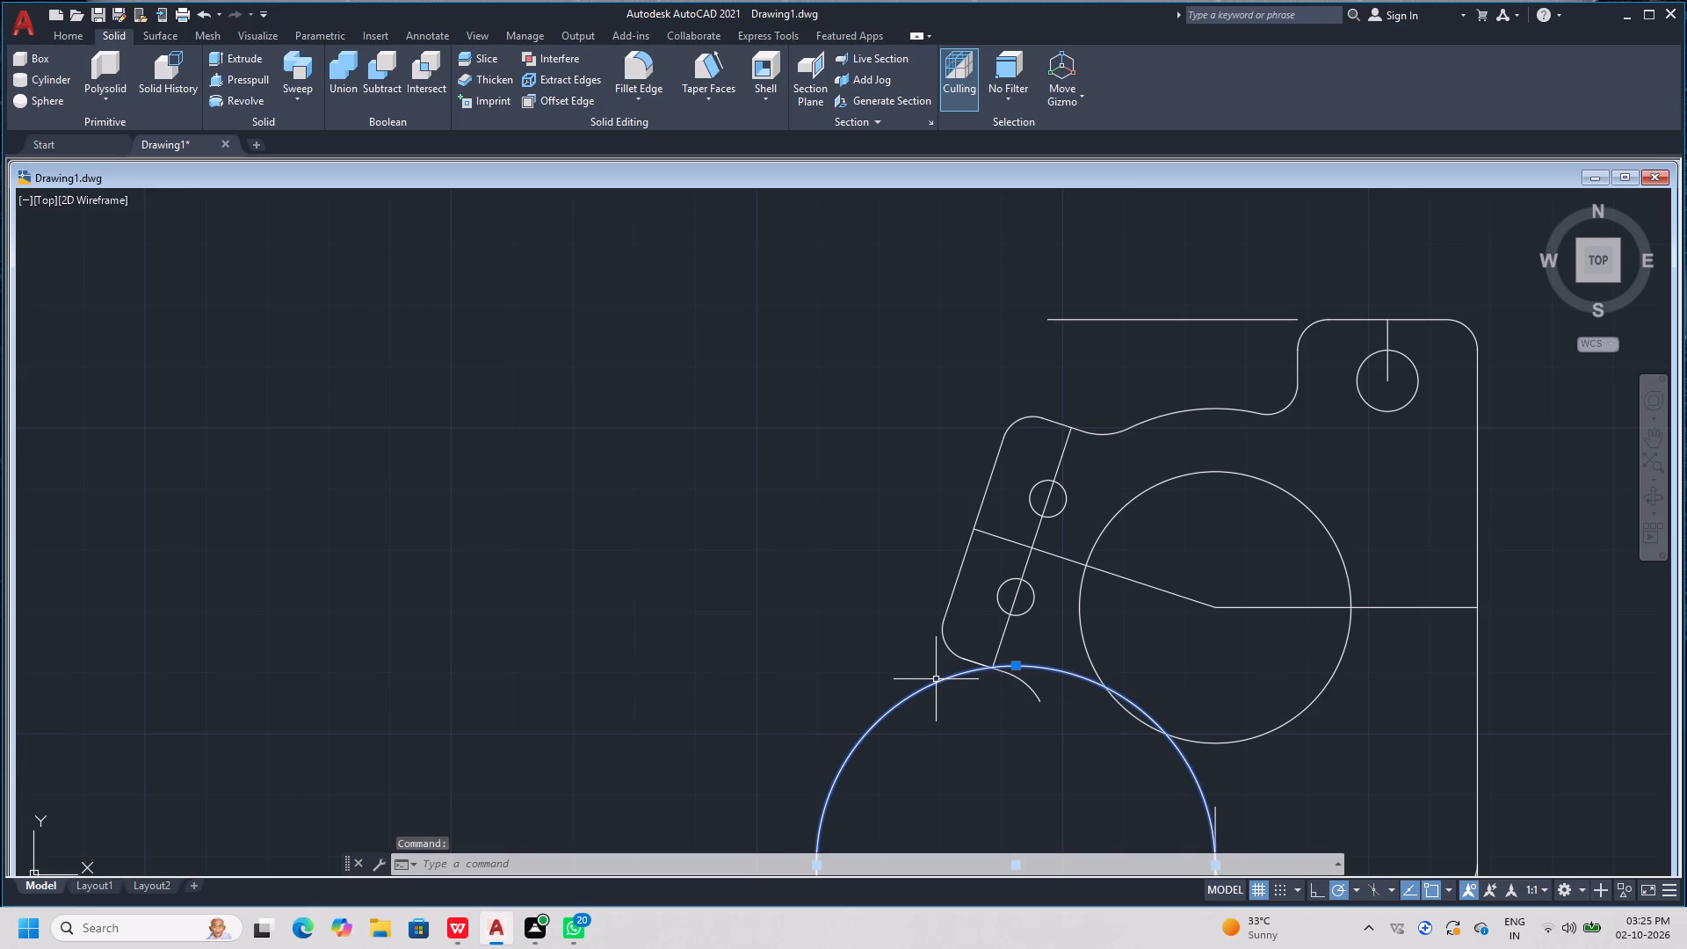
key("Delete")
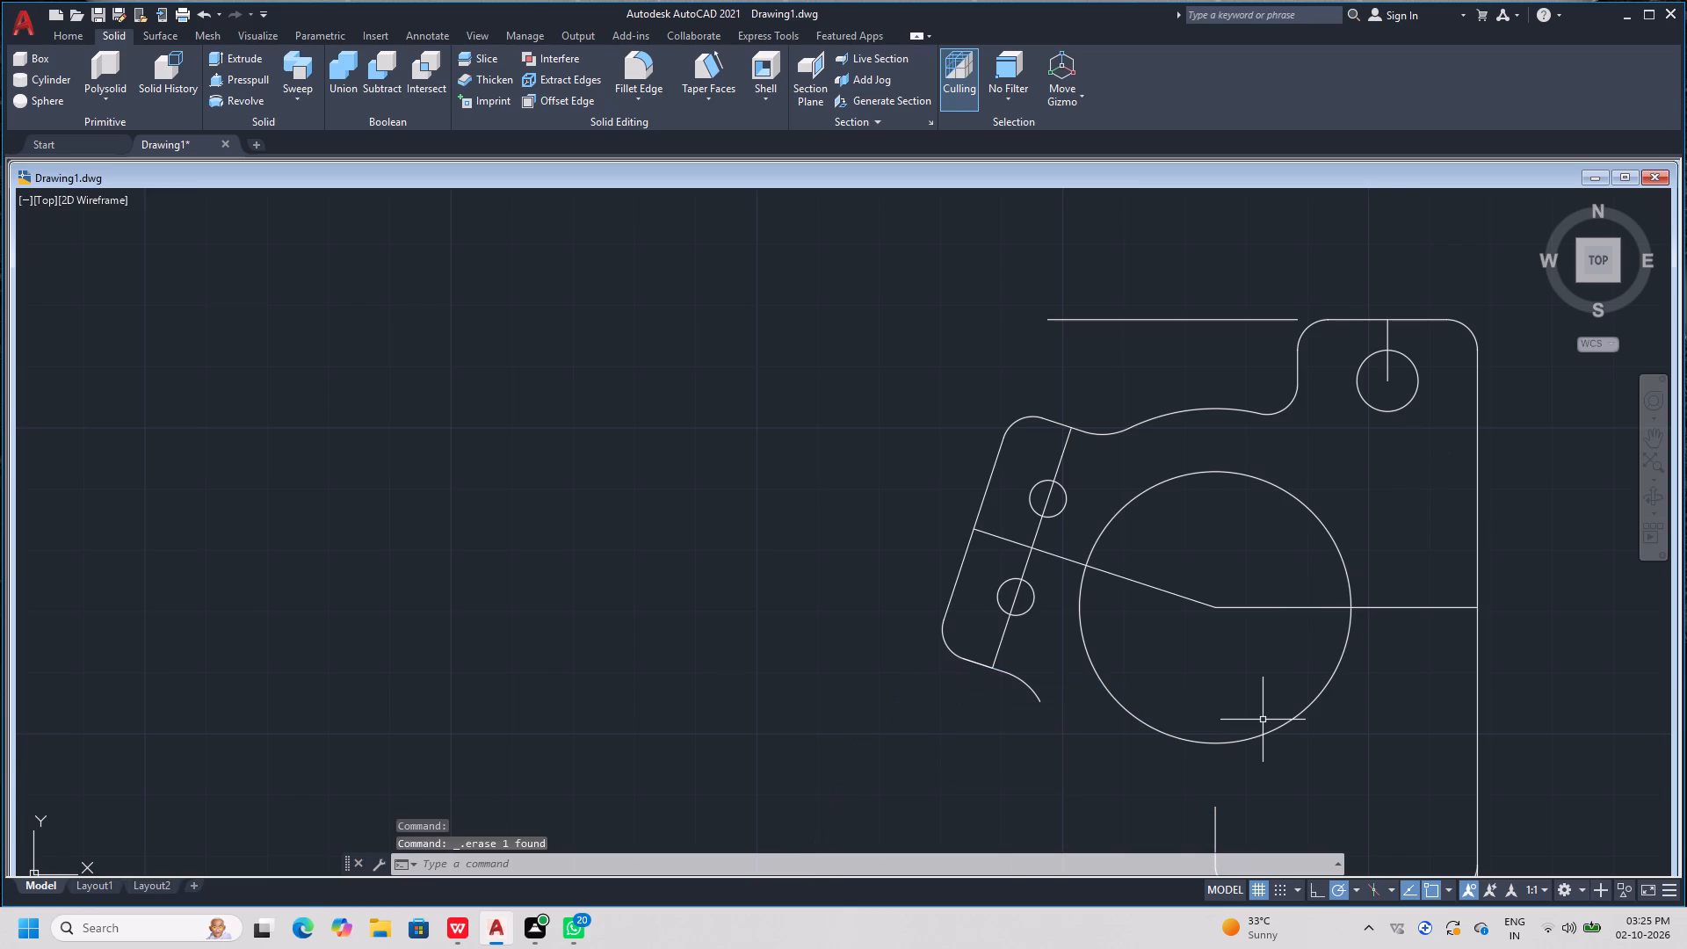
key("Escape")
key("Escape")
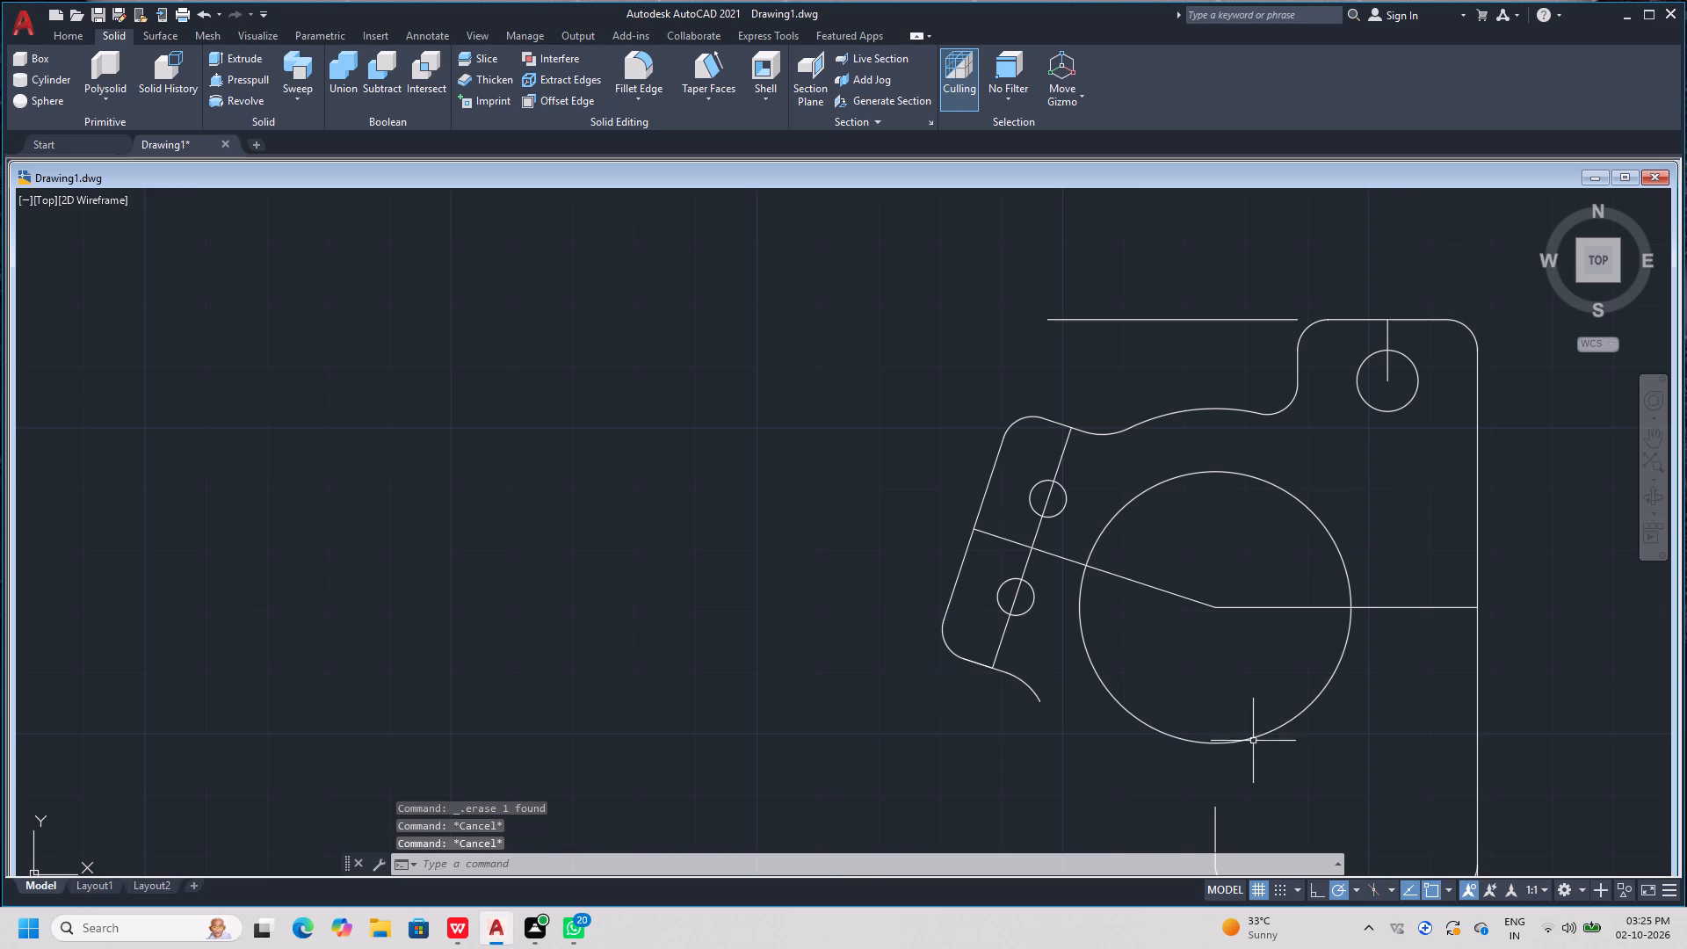
Draw a circle of radius about 32.6 from the central circle's centre to the short lower vertical line's upper end.
type("c")
key("space")
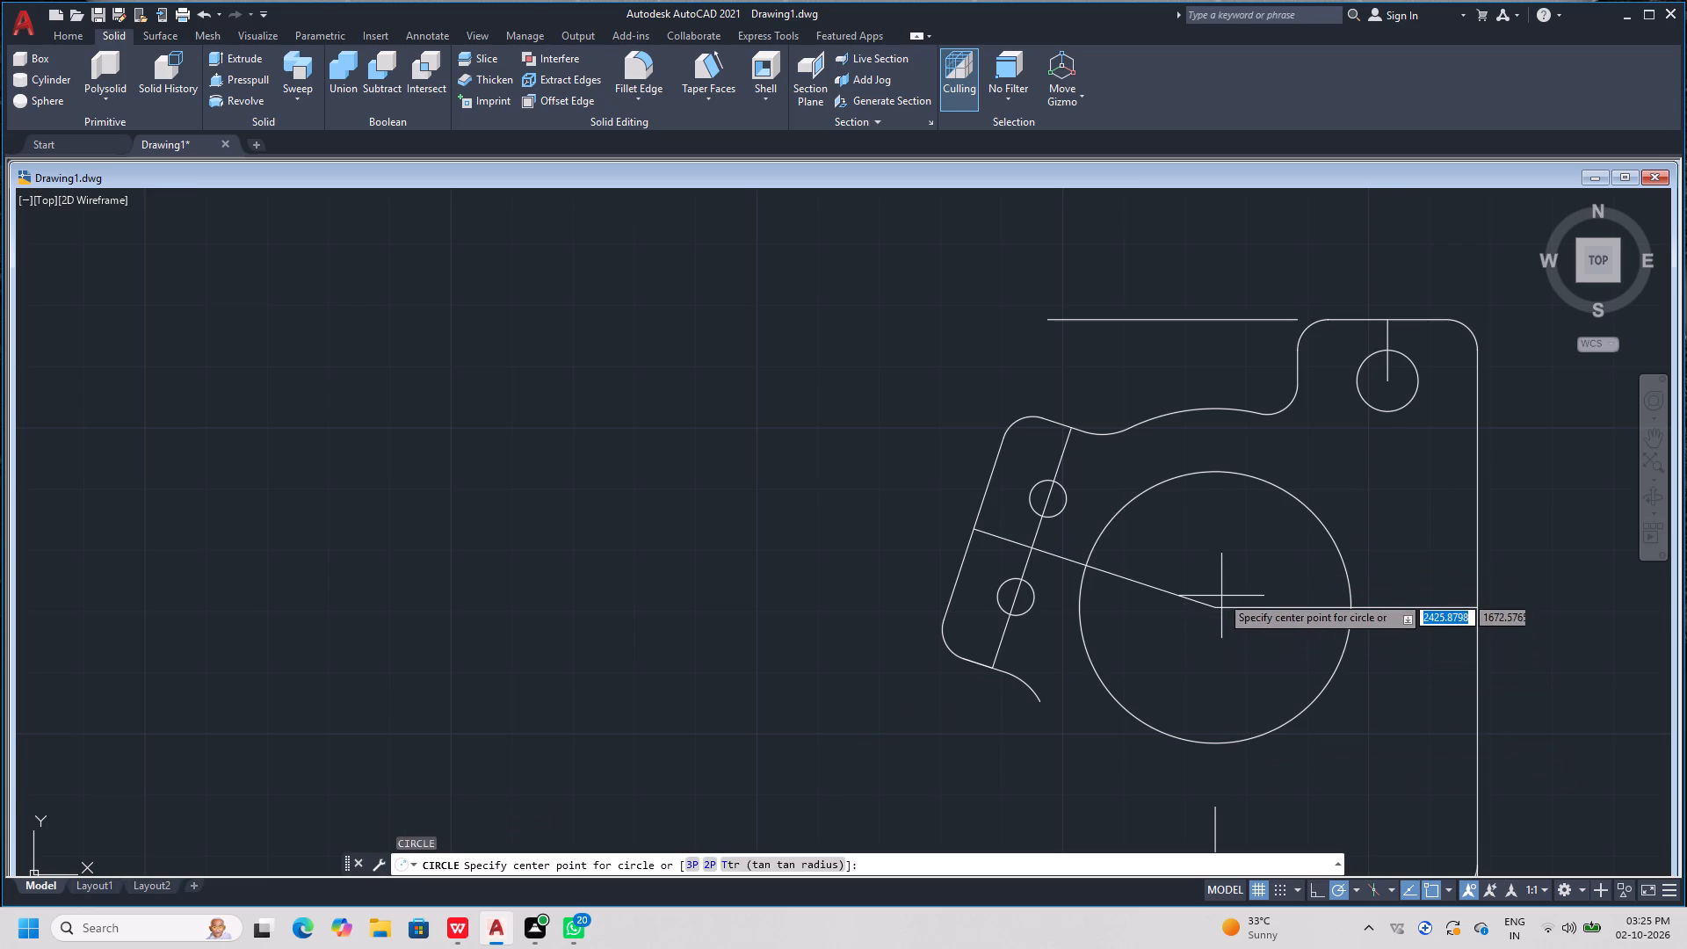
left_click(1215, 607)
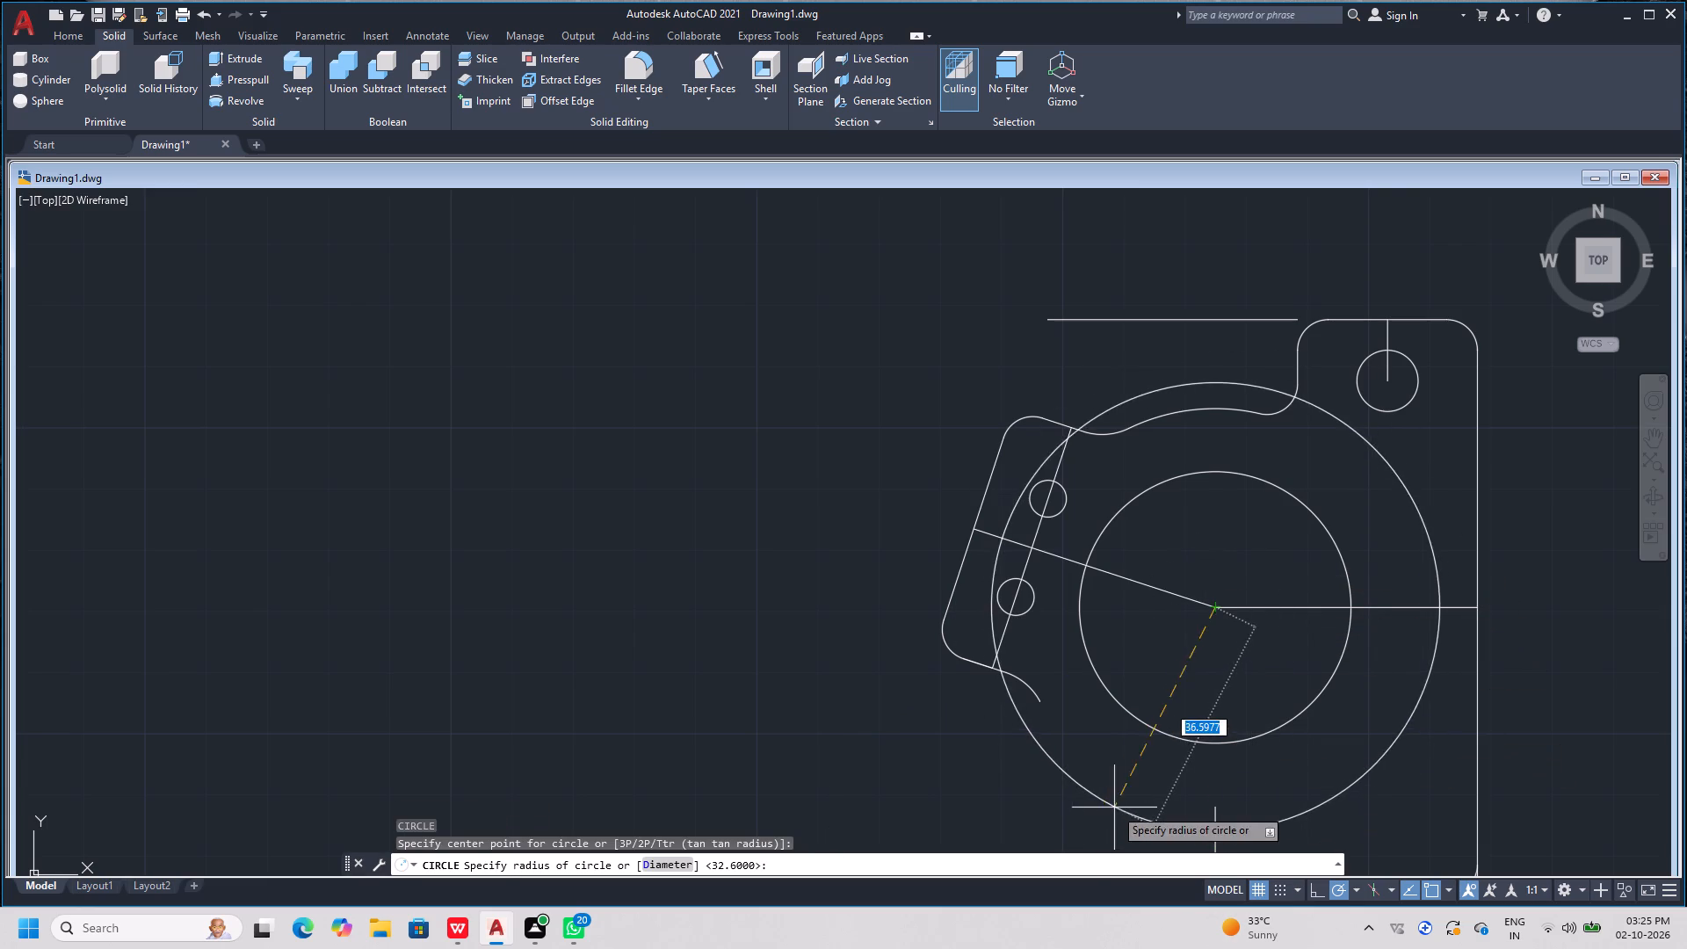
left_click(1216, 813)
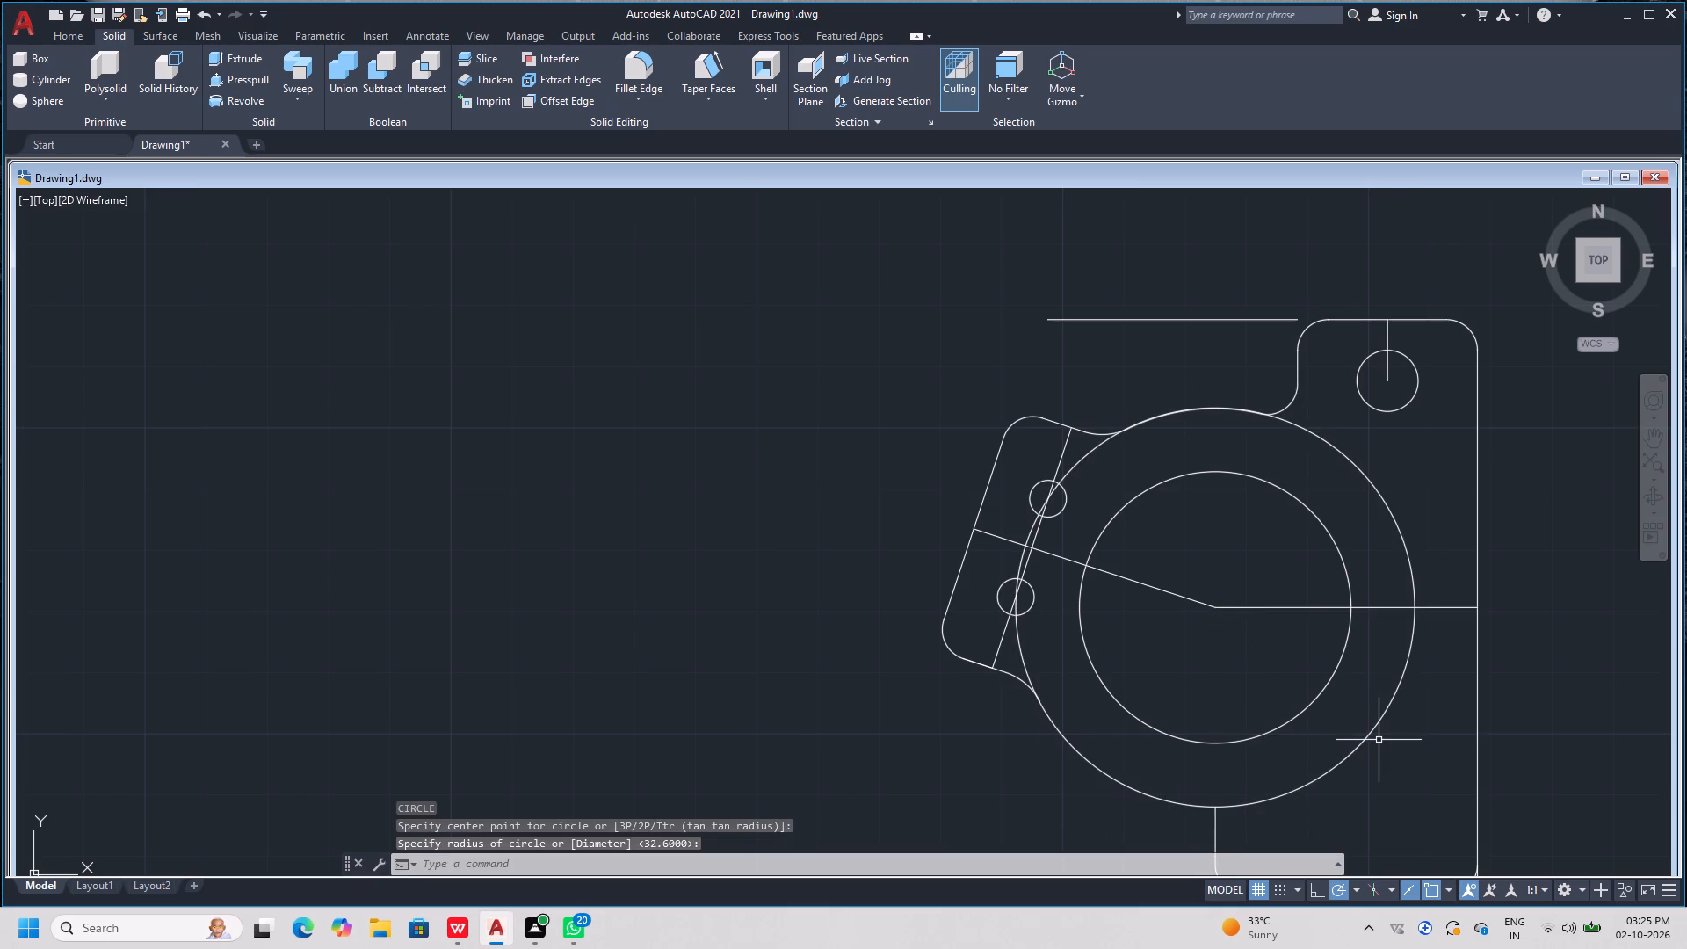
key("Escape")
key("Escape")
key("Escape")
key("Escape")
Trim the lower blend arc's overhang past the new outer circle, and the circle's piece from that arc up to the strip's lower hole.
scroll(996, 722, "up", 2)
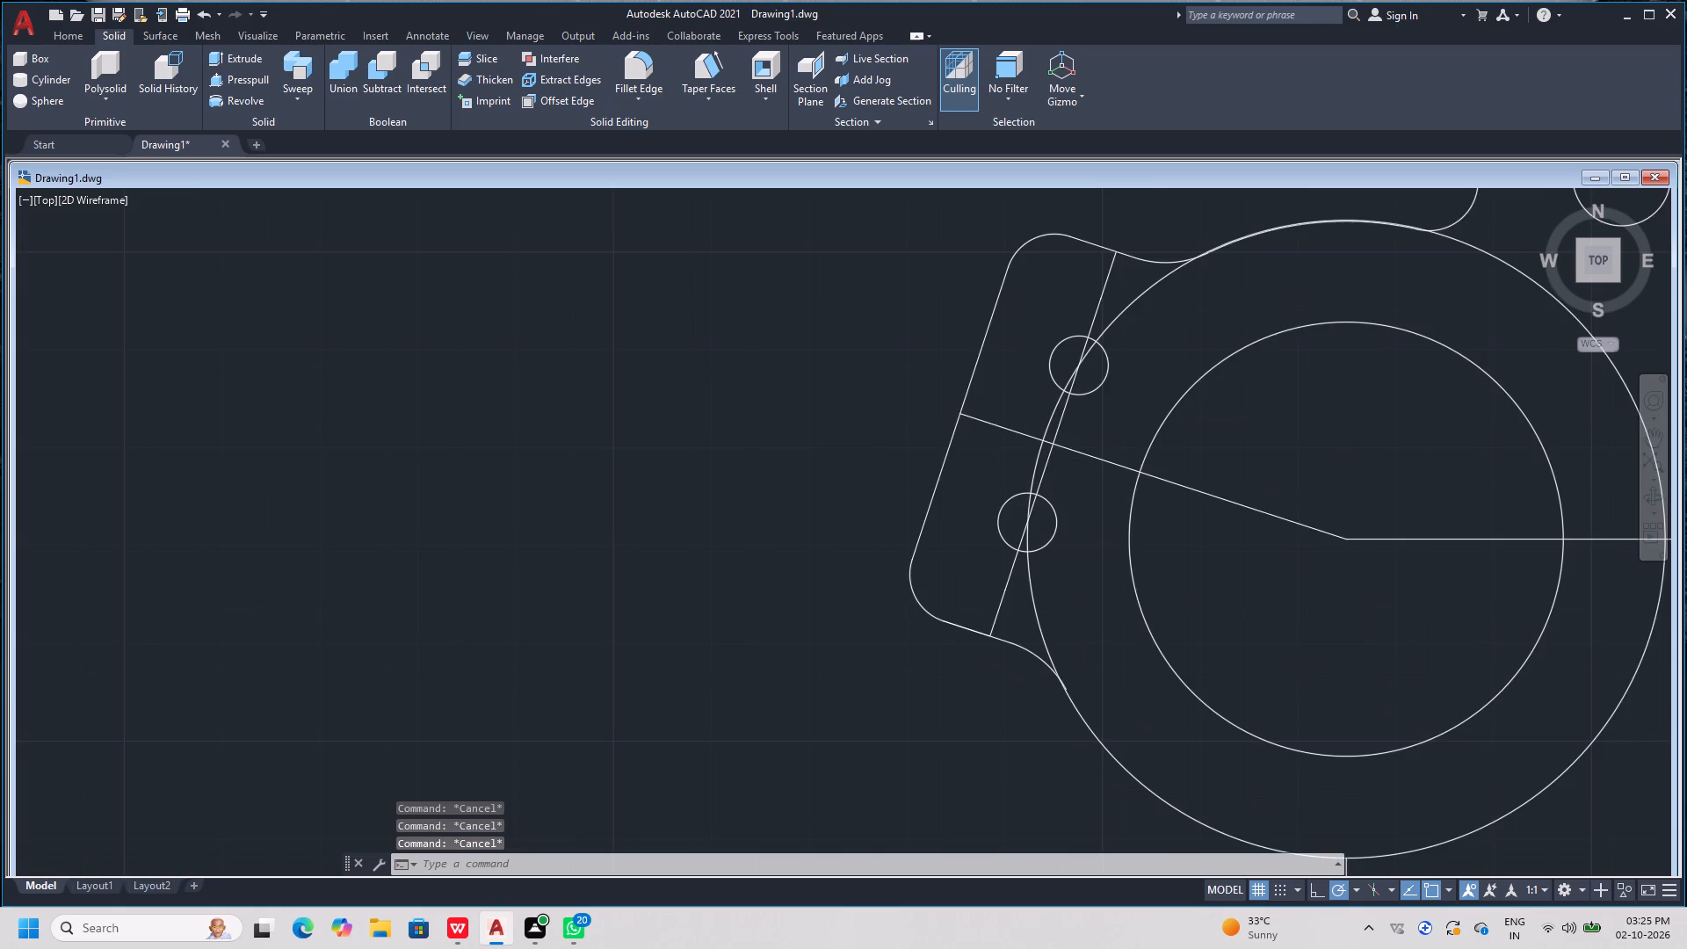
scroll(1058, 679, "up", 2)
scroll(1162, 649, "up", 1)
scroll(1252, 655, "up", 1)
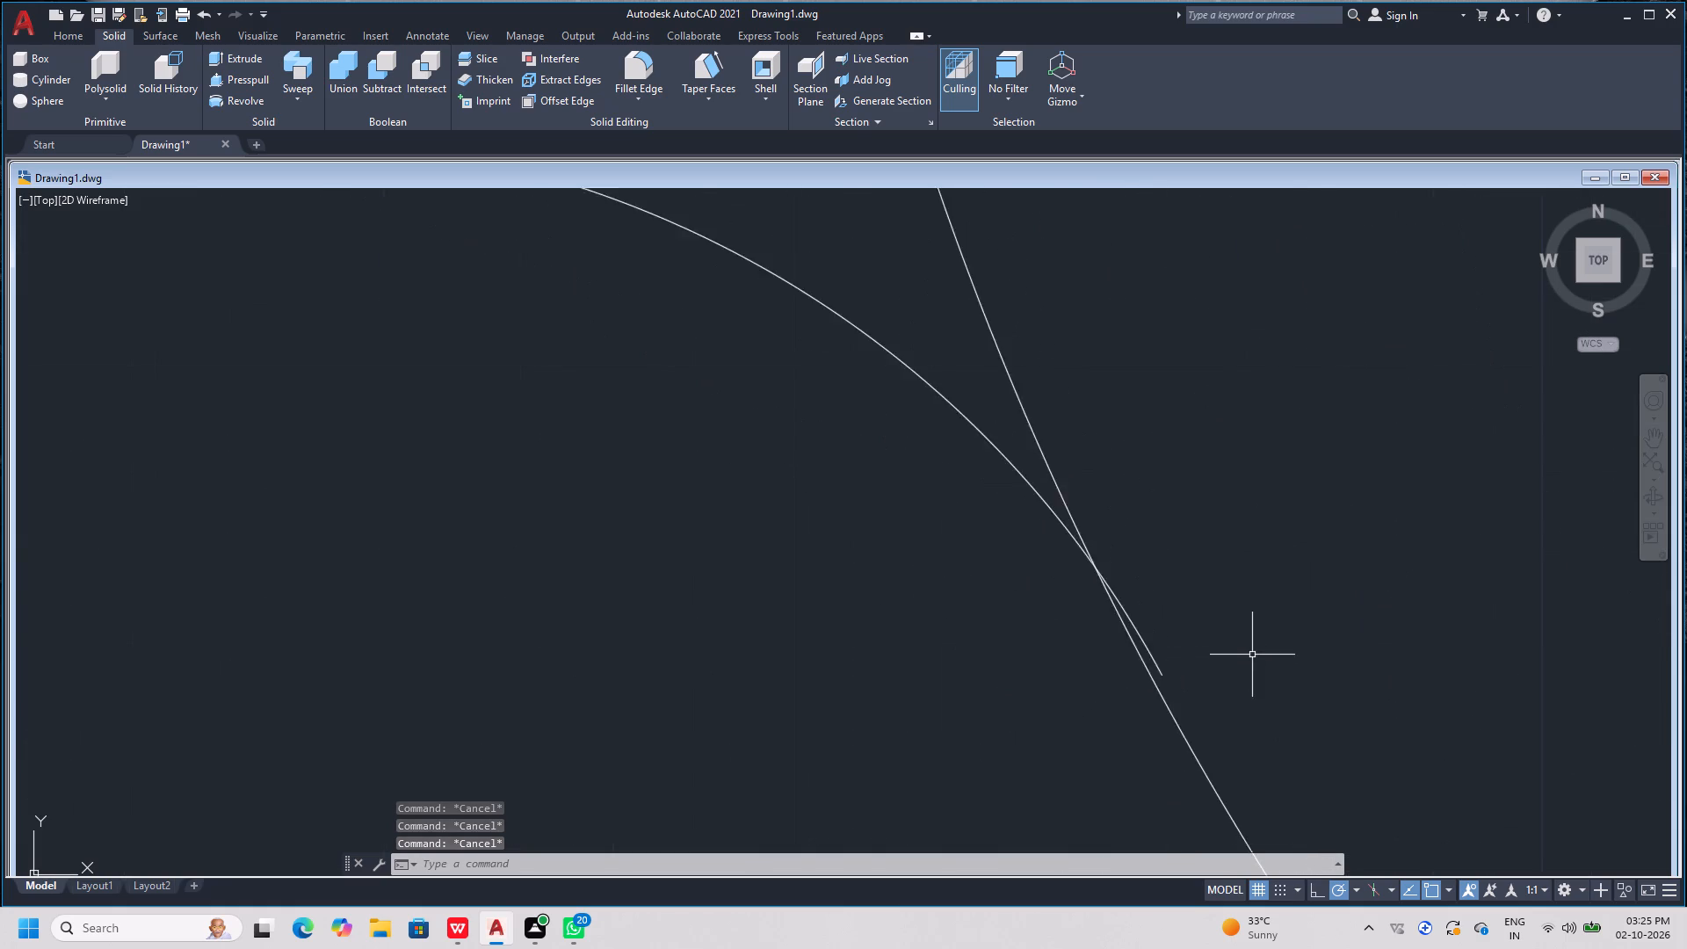
scroll(1252, 655, "up", 1)
key("Escape")
key("Escape")
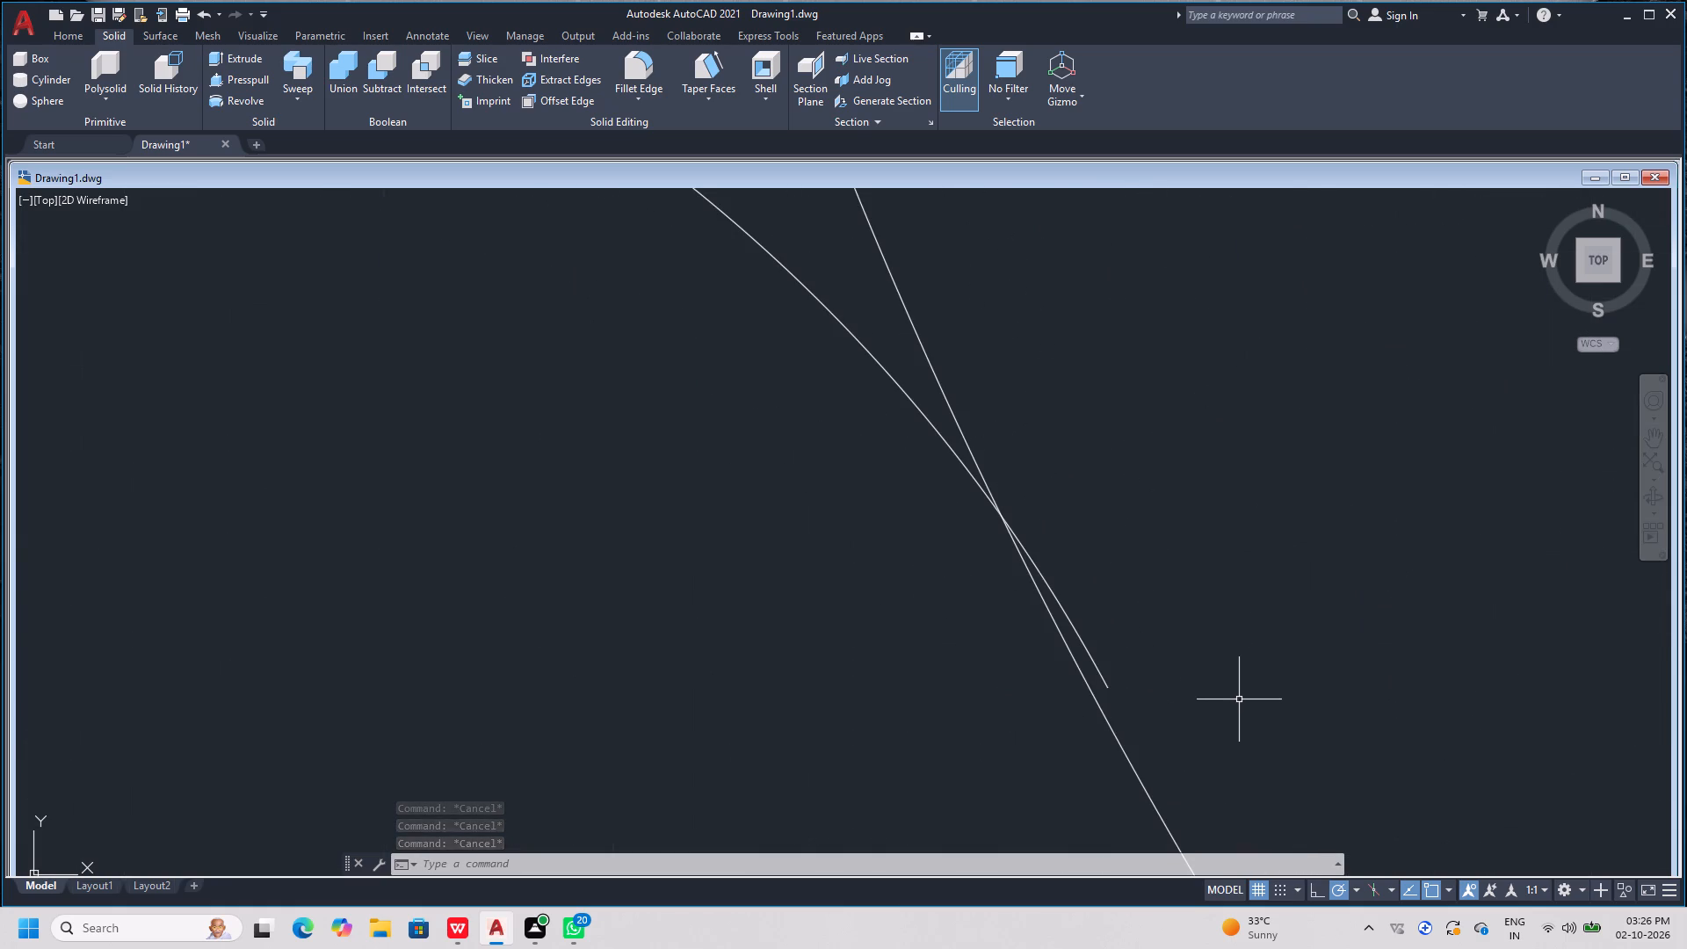
type("tr")
key("space")
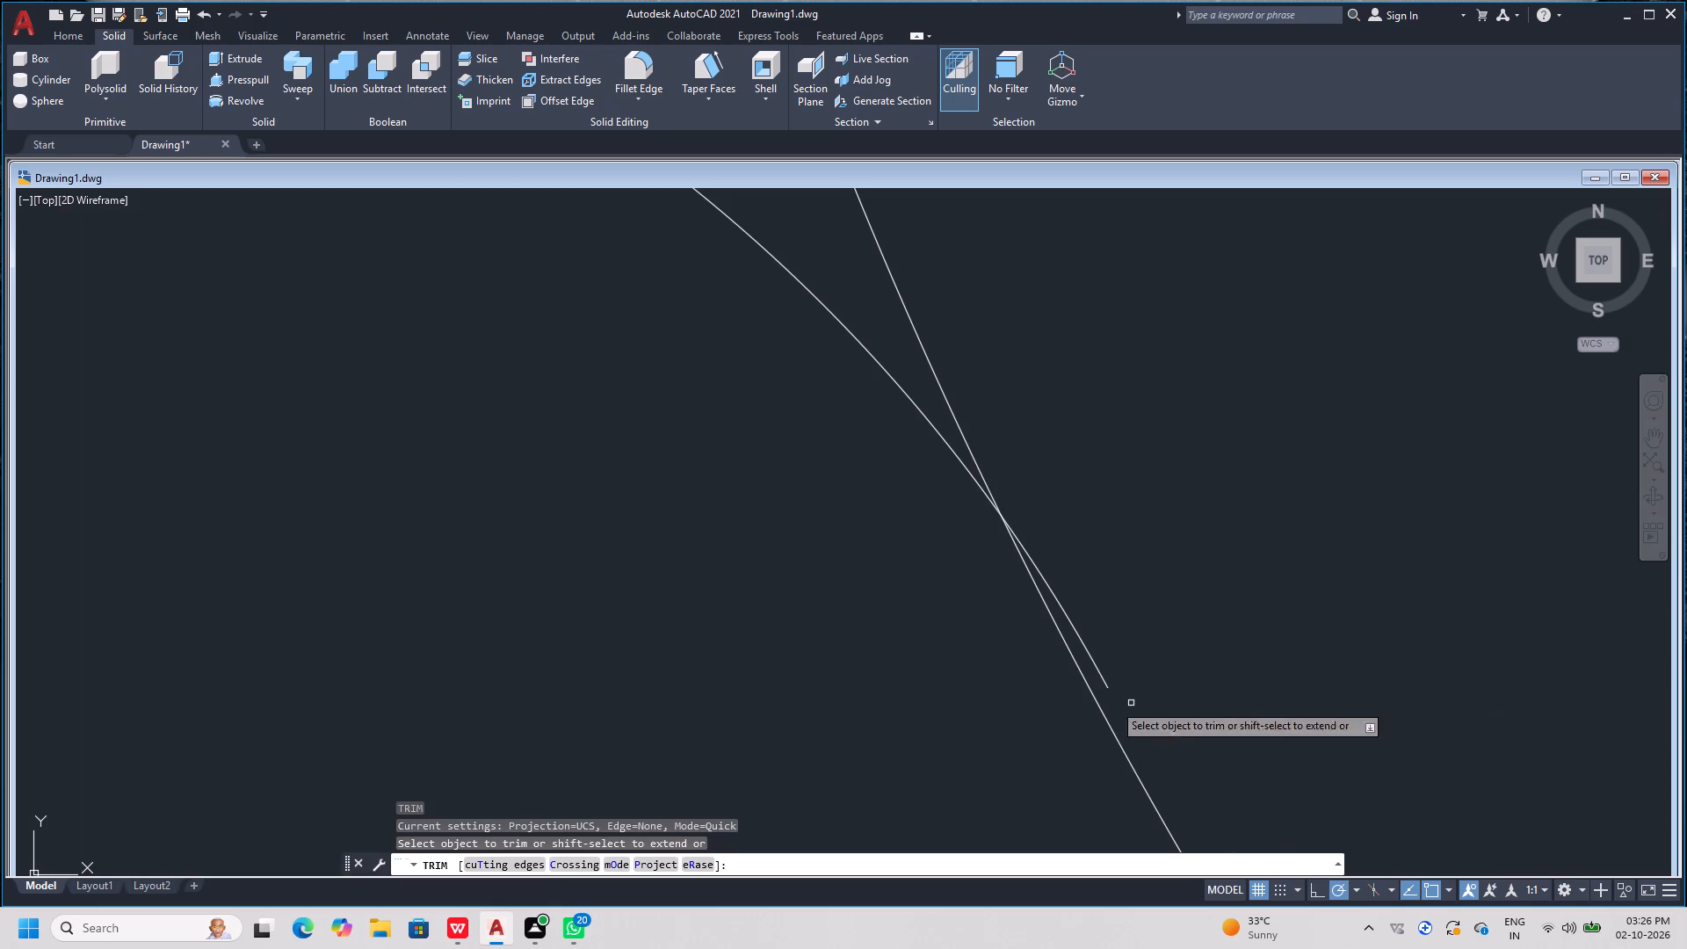
left_click(1090, 650)
scroll(1090, 644, "down", 2)
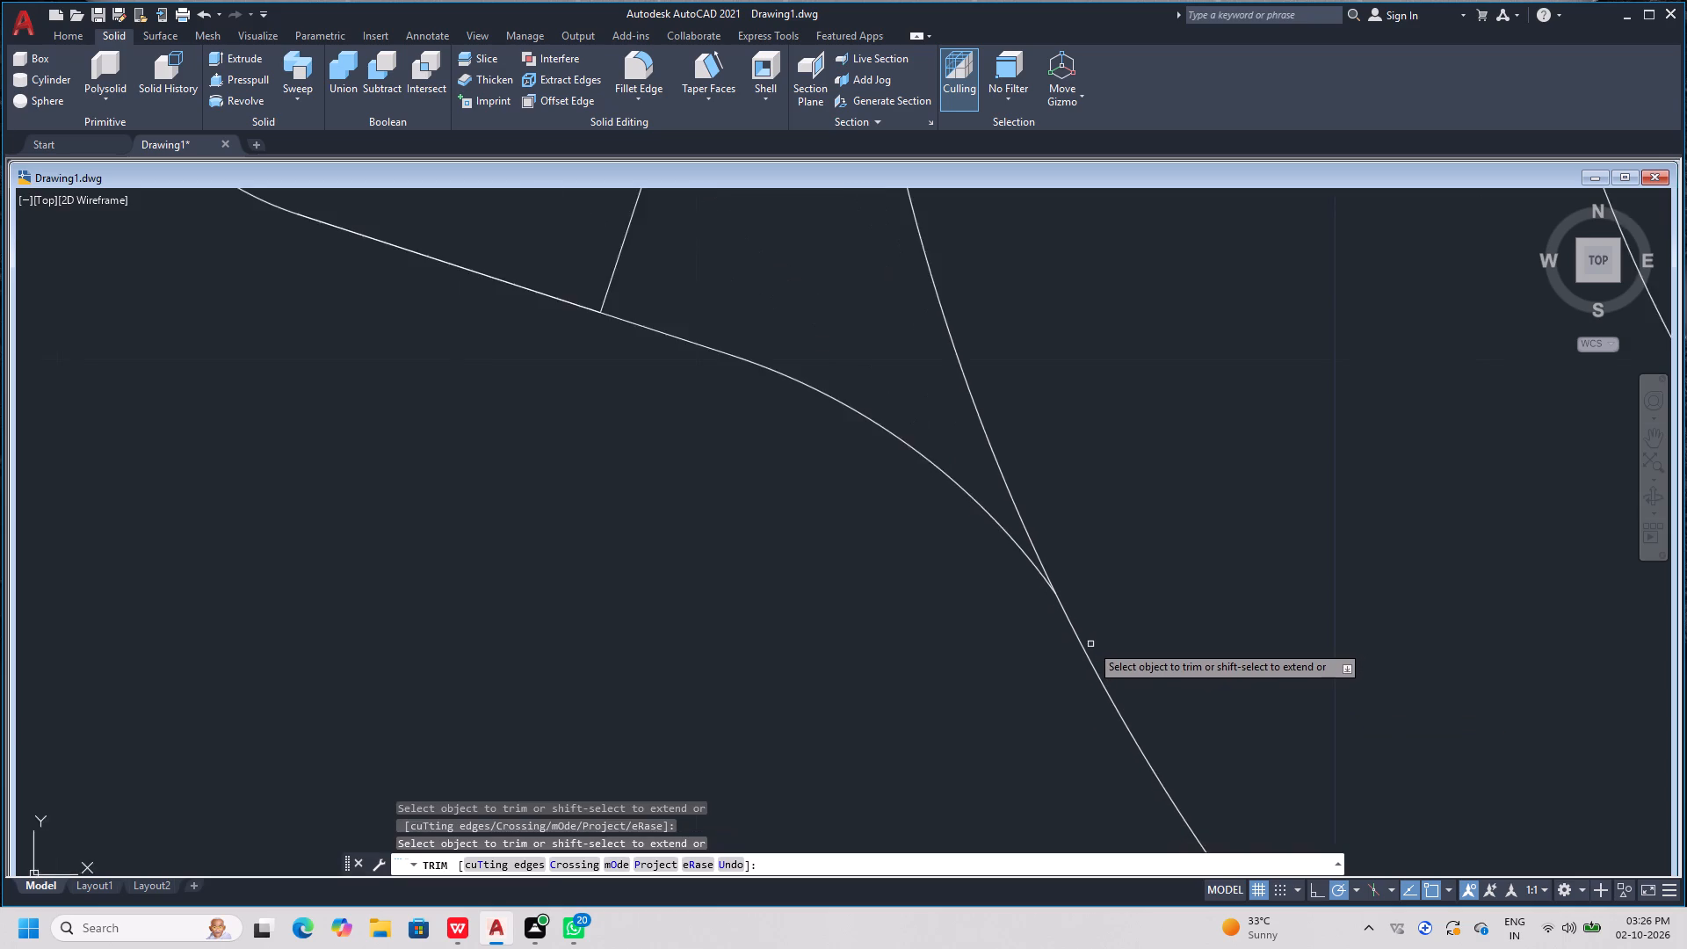
scroll(1090, 644, "down", 2)
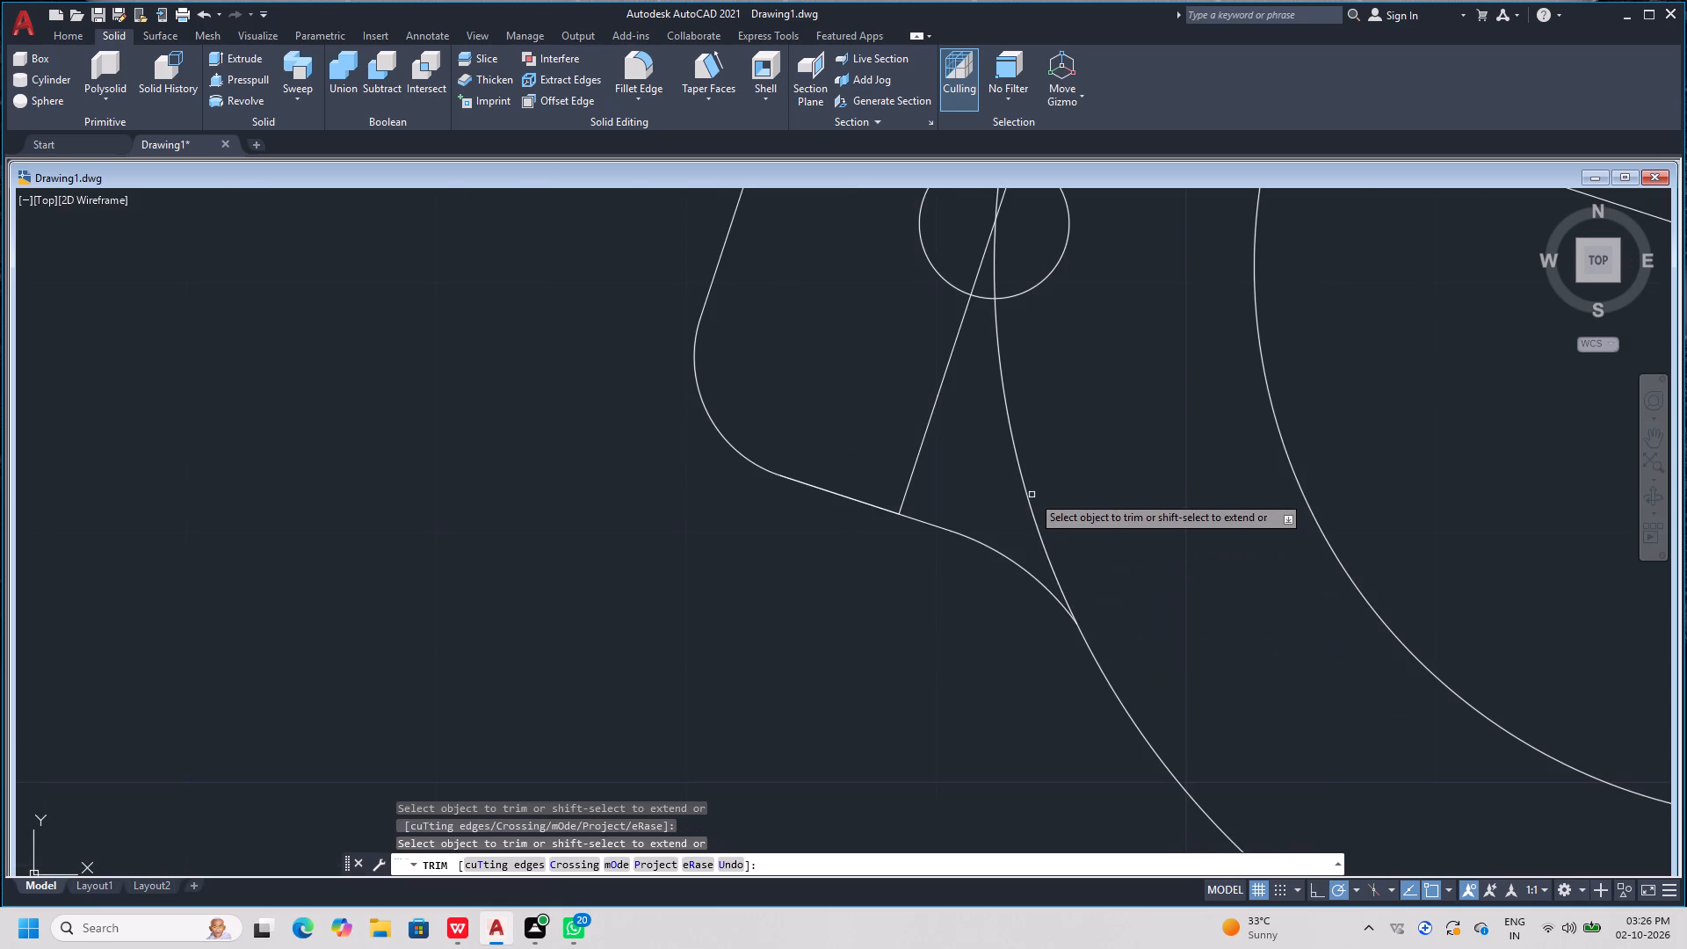
left_click(1030, 496)
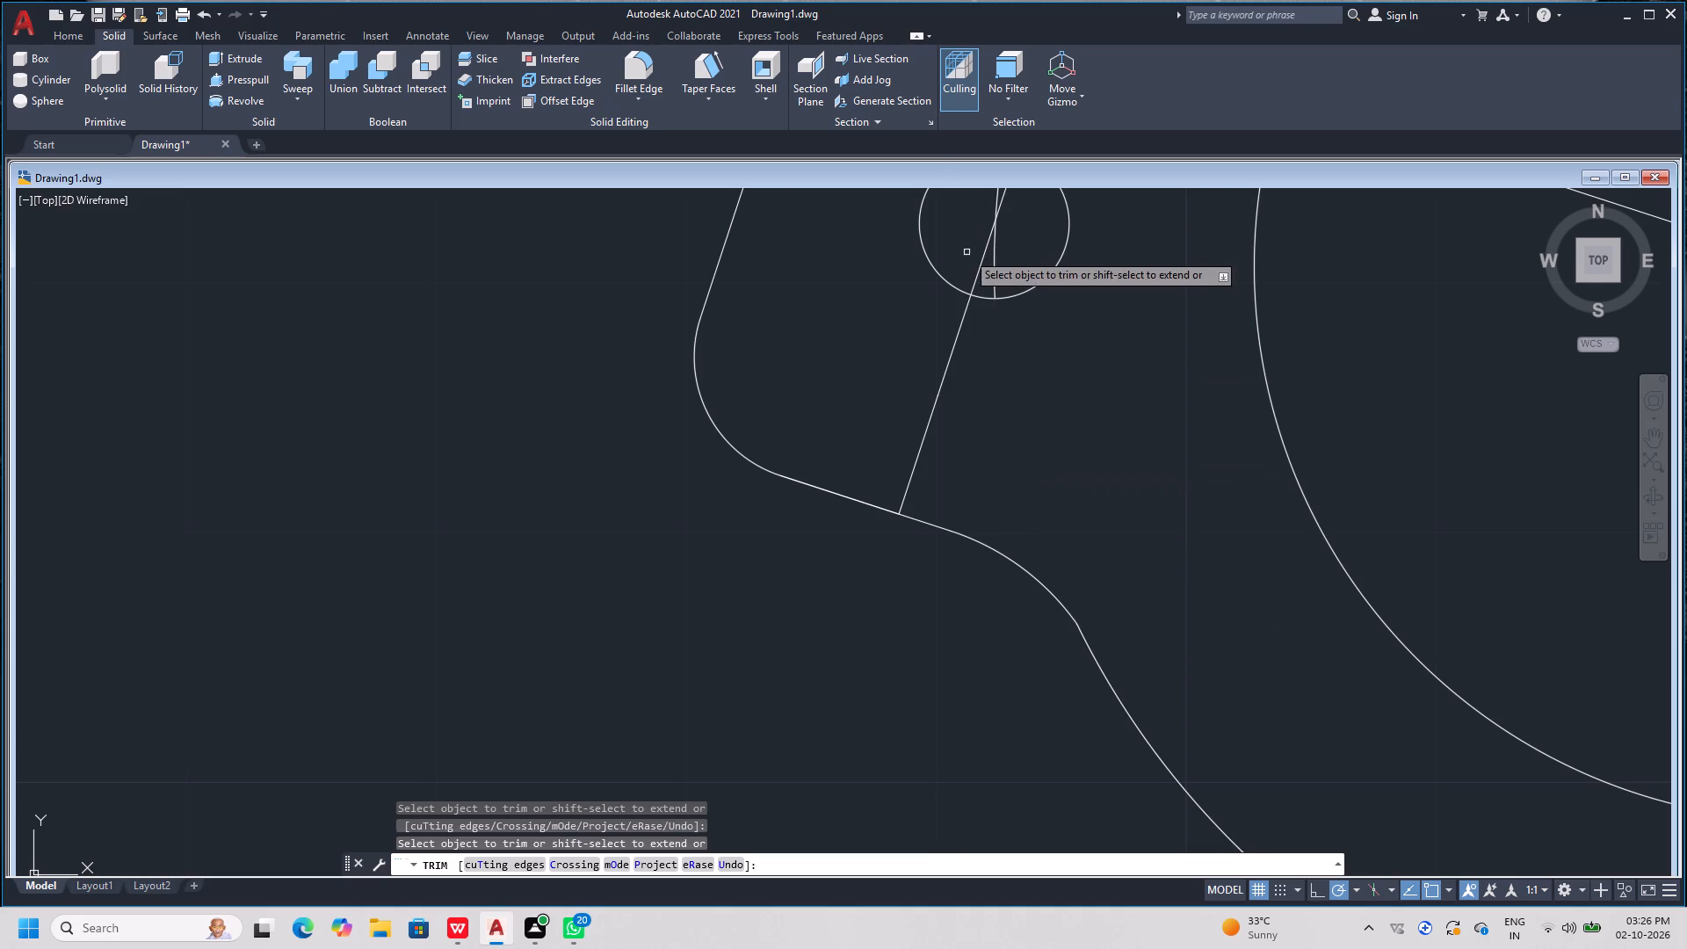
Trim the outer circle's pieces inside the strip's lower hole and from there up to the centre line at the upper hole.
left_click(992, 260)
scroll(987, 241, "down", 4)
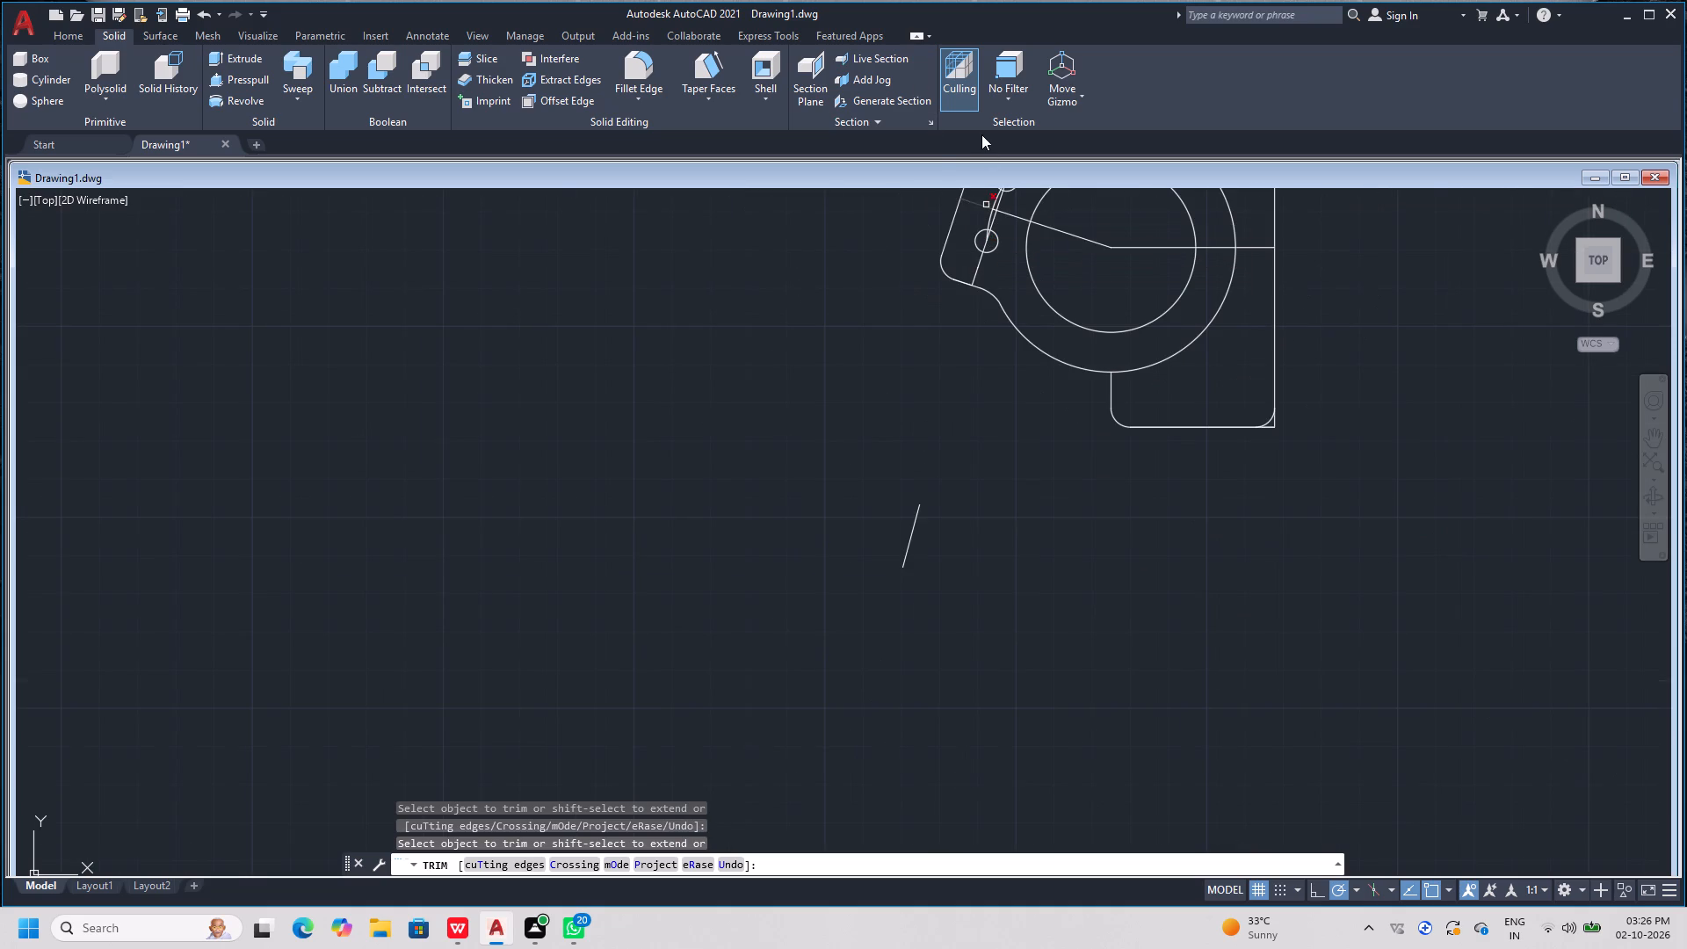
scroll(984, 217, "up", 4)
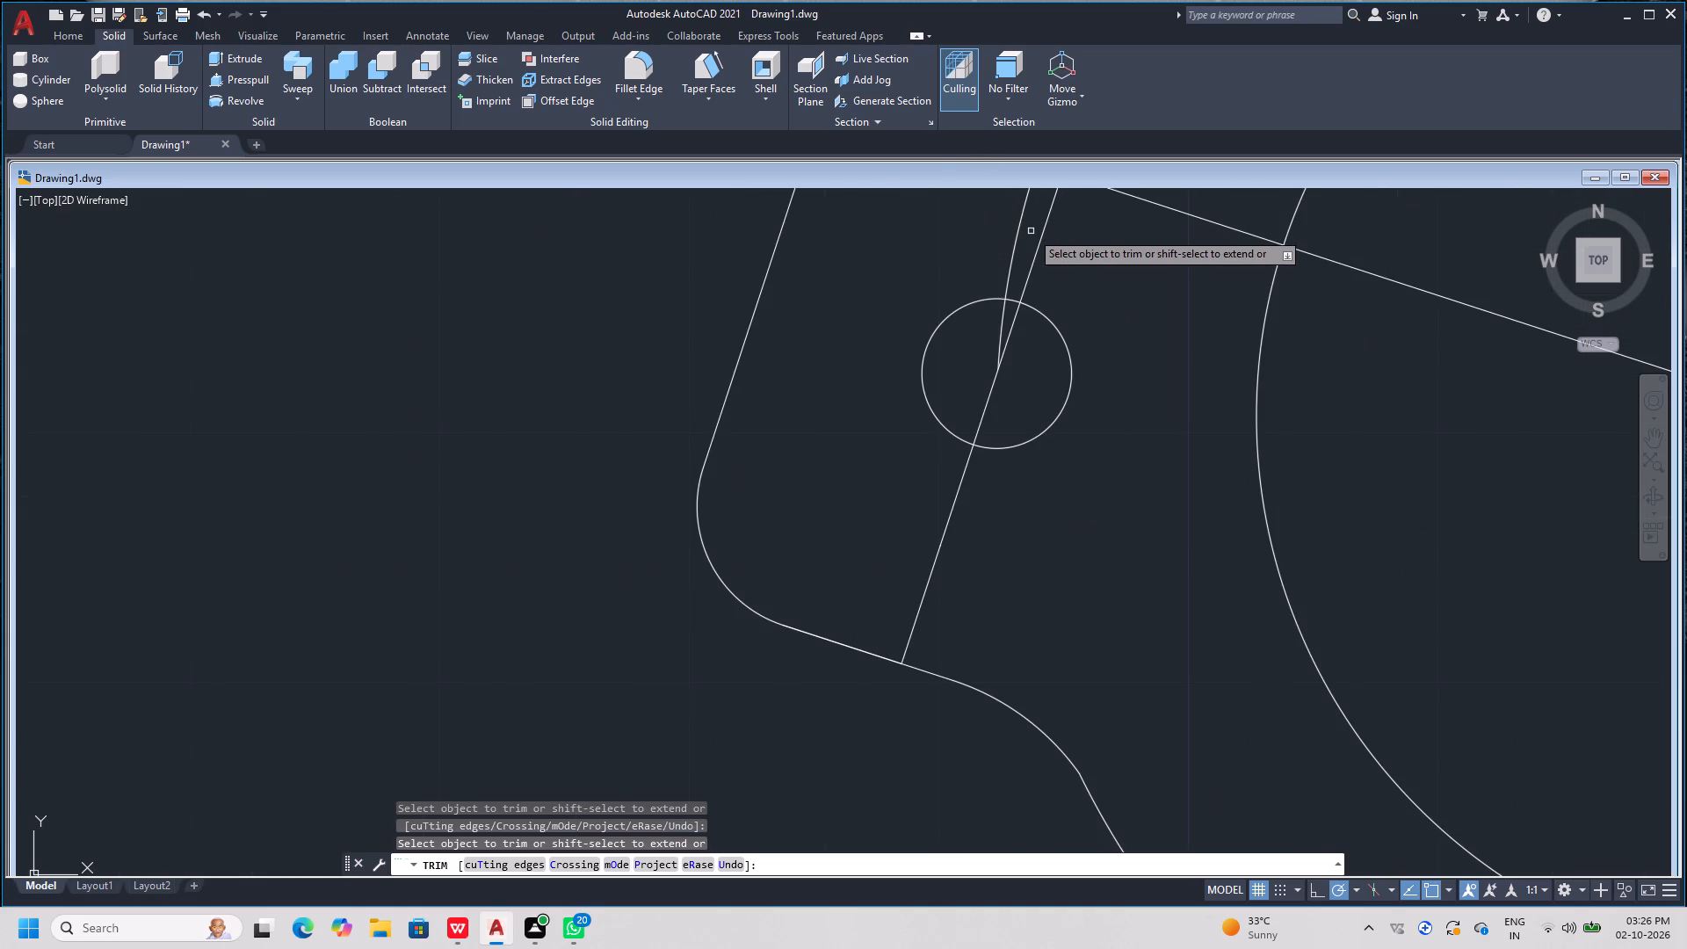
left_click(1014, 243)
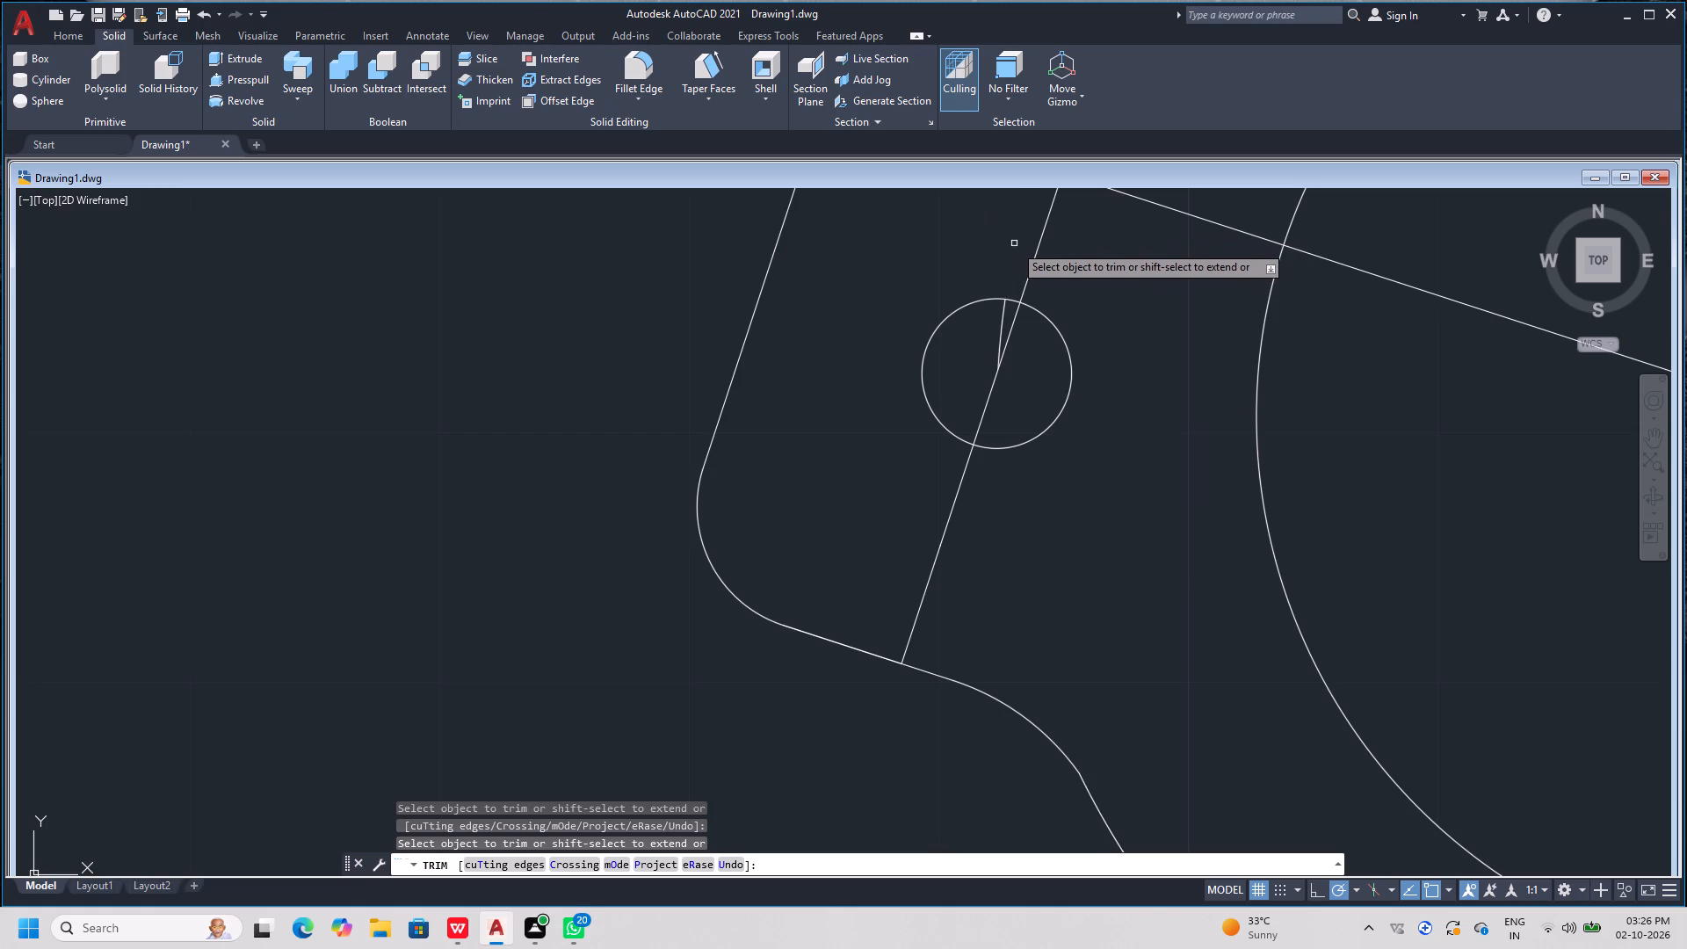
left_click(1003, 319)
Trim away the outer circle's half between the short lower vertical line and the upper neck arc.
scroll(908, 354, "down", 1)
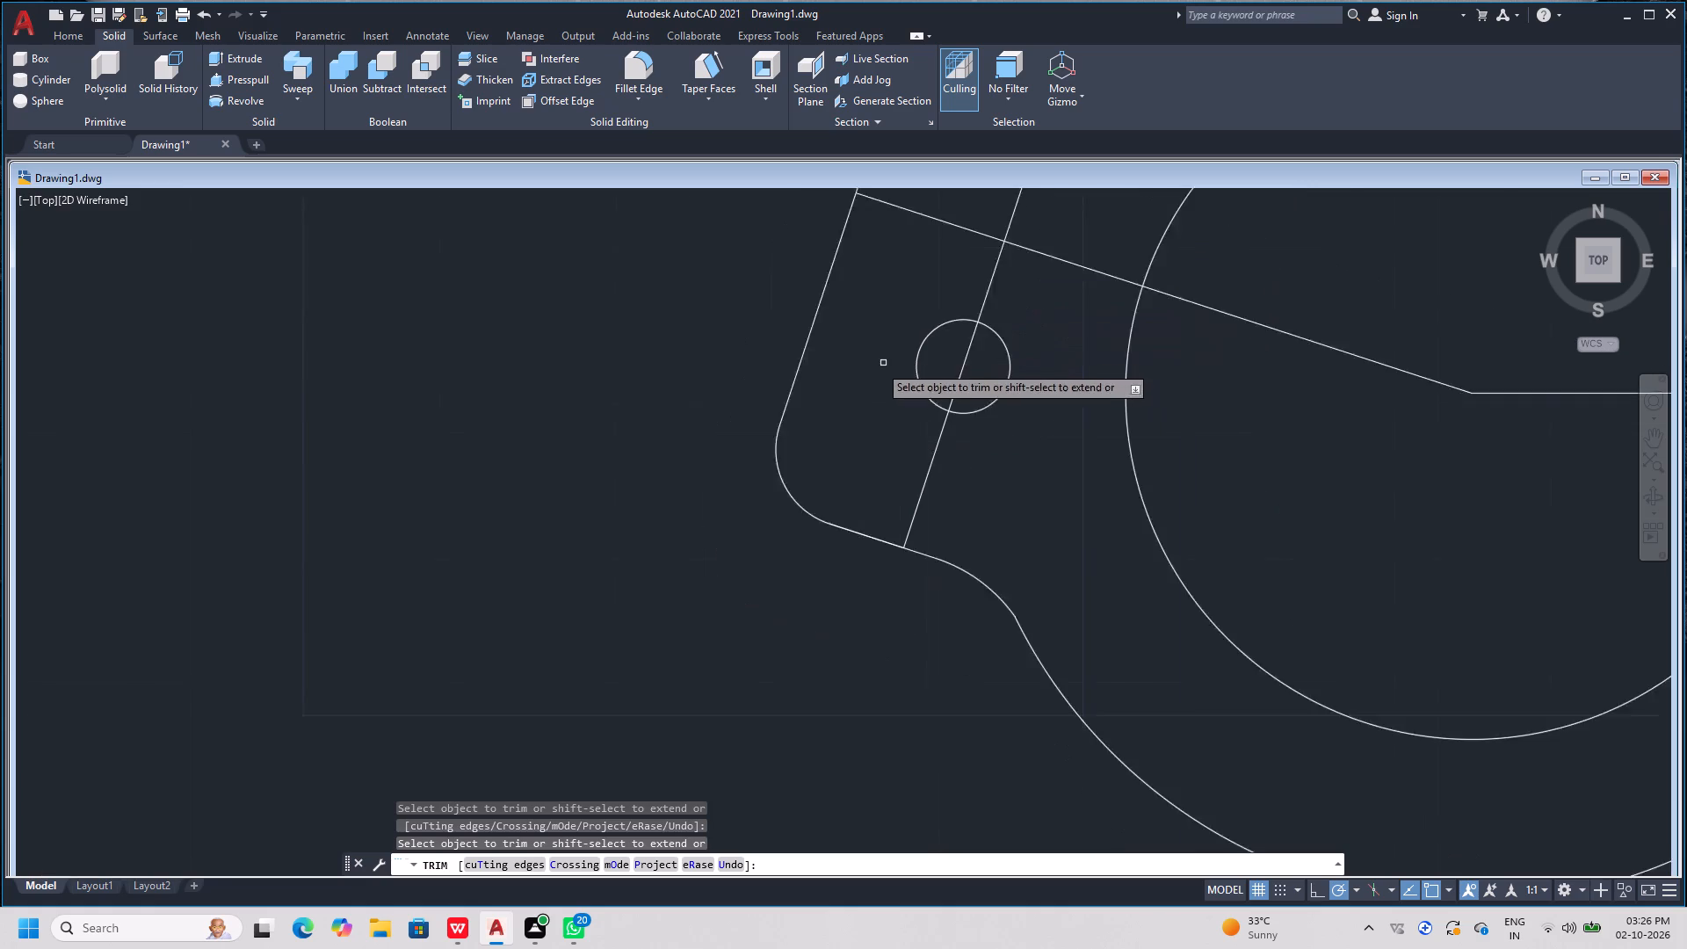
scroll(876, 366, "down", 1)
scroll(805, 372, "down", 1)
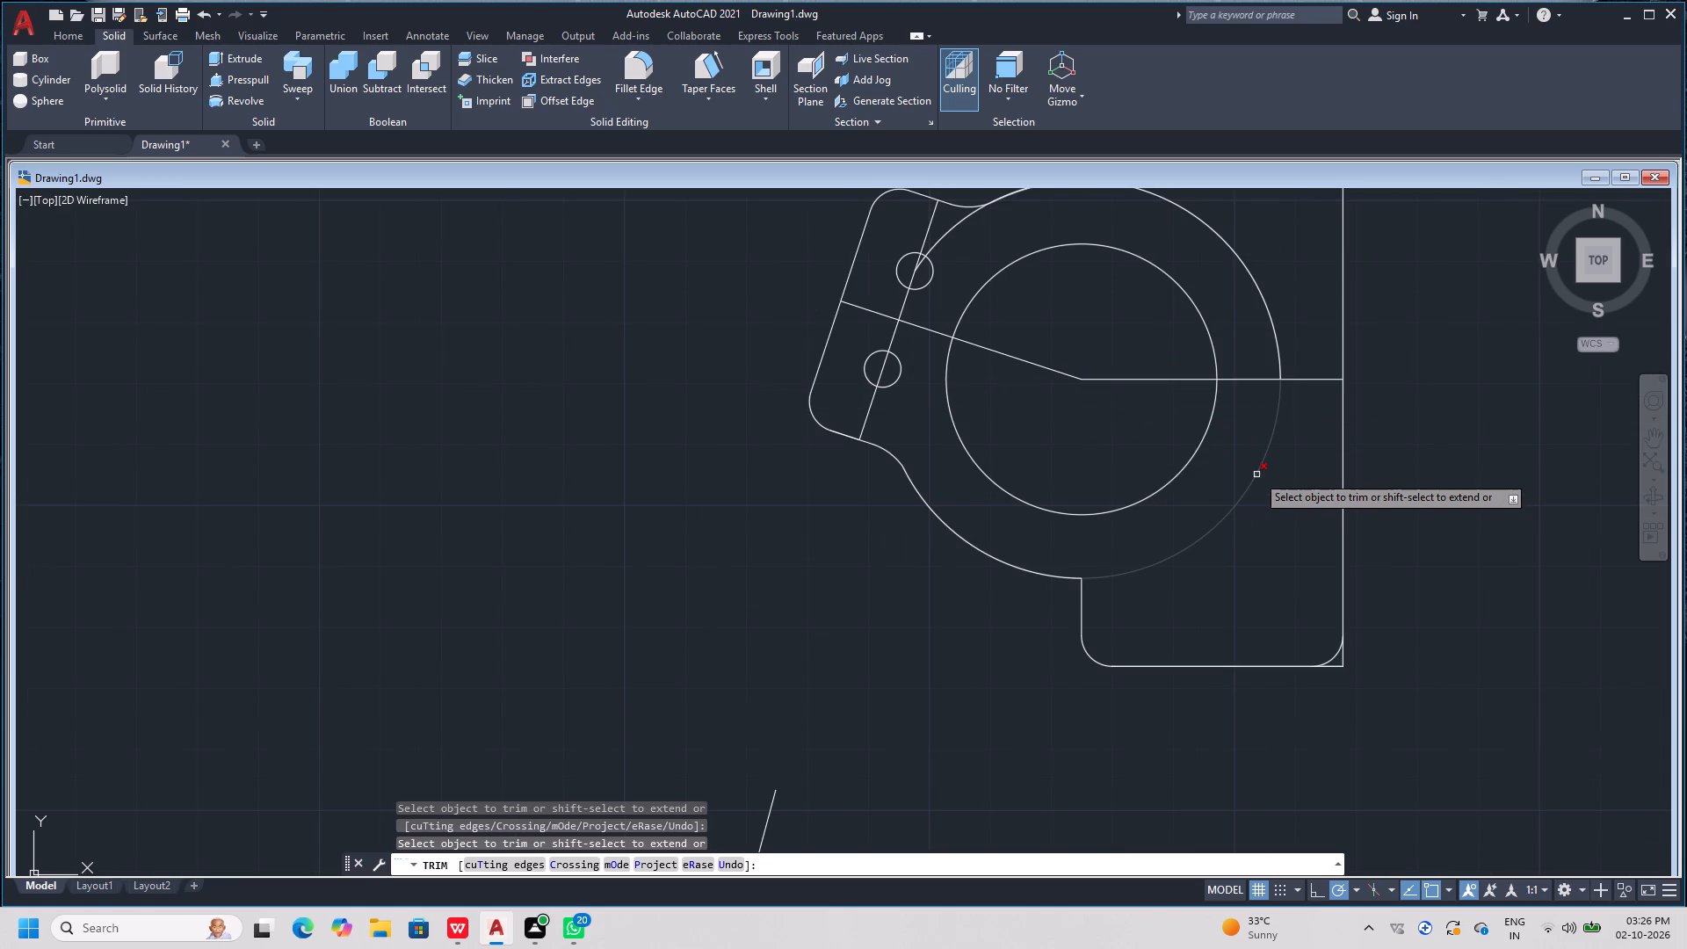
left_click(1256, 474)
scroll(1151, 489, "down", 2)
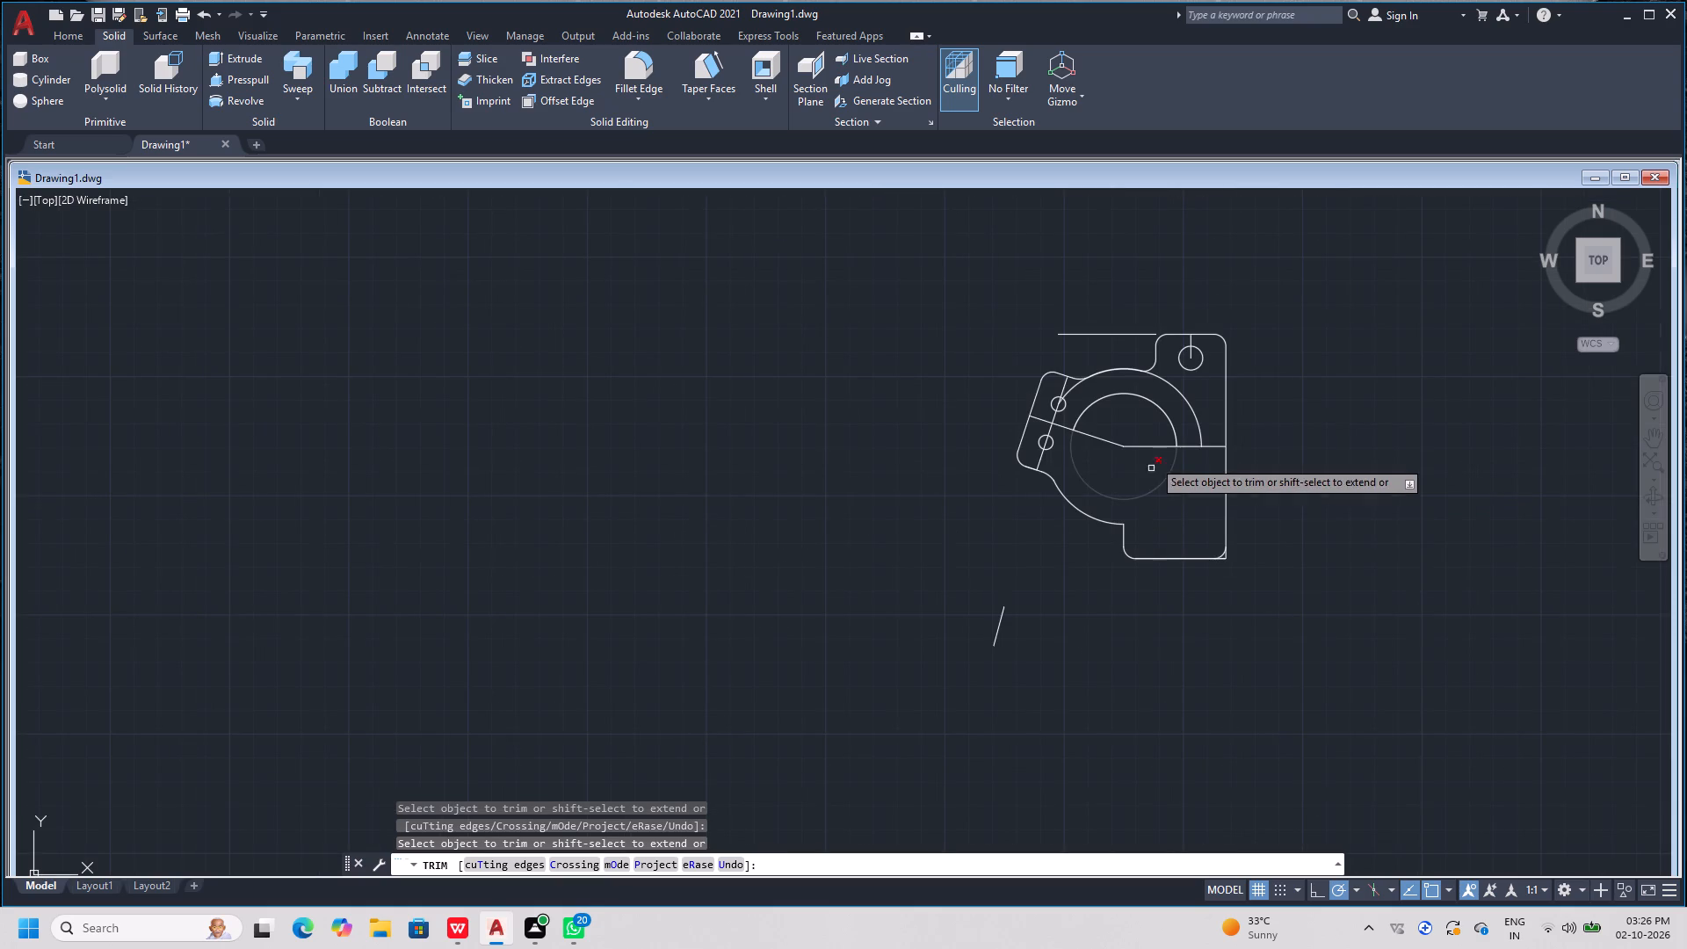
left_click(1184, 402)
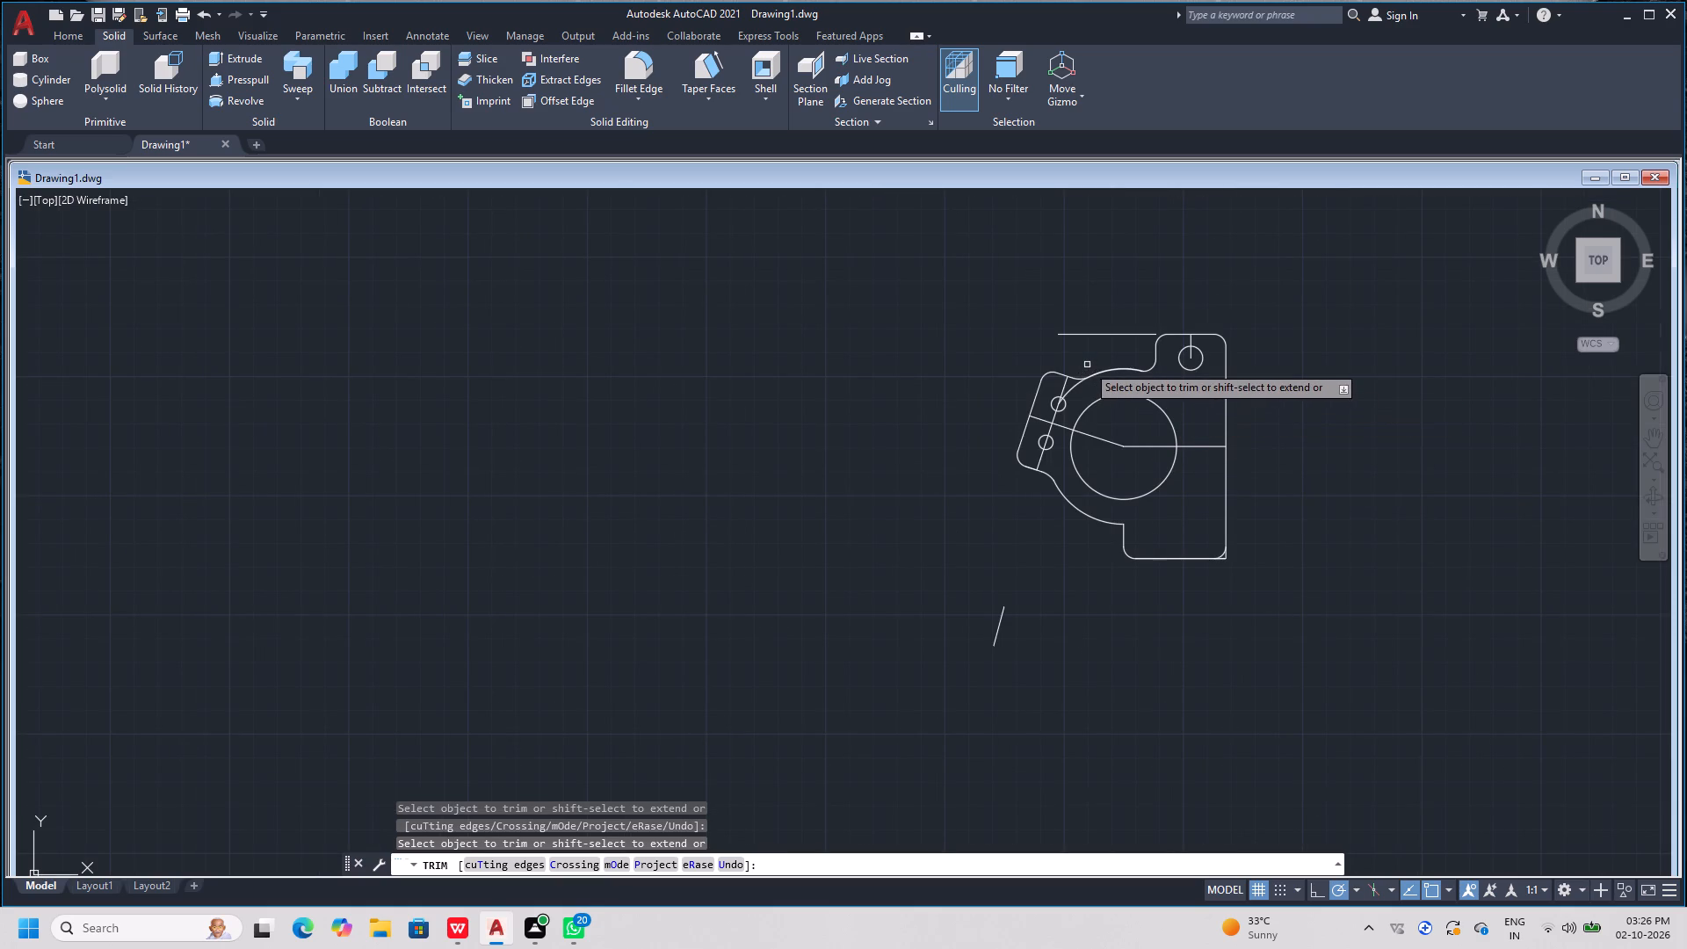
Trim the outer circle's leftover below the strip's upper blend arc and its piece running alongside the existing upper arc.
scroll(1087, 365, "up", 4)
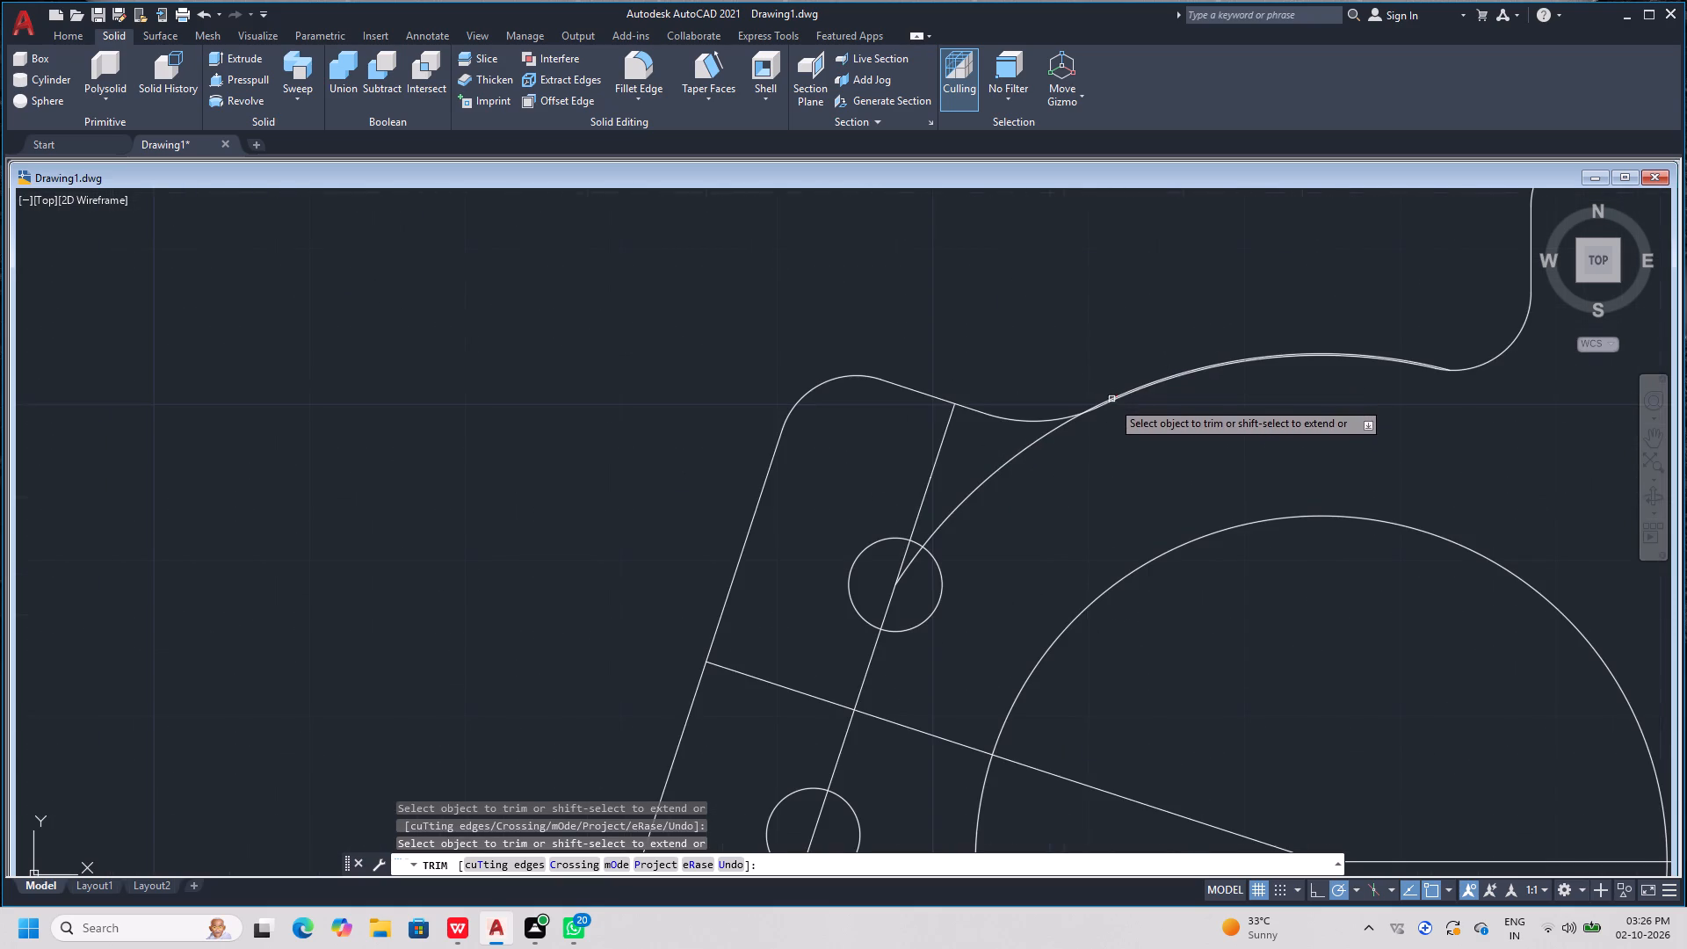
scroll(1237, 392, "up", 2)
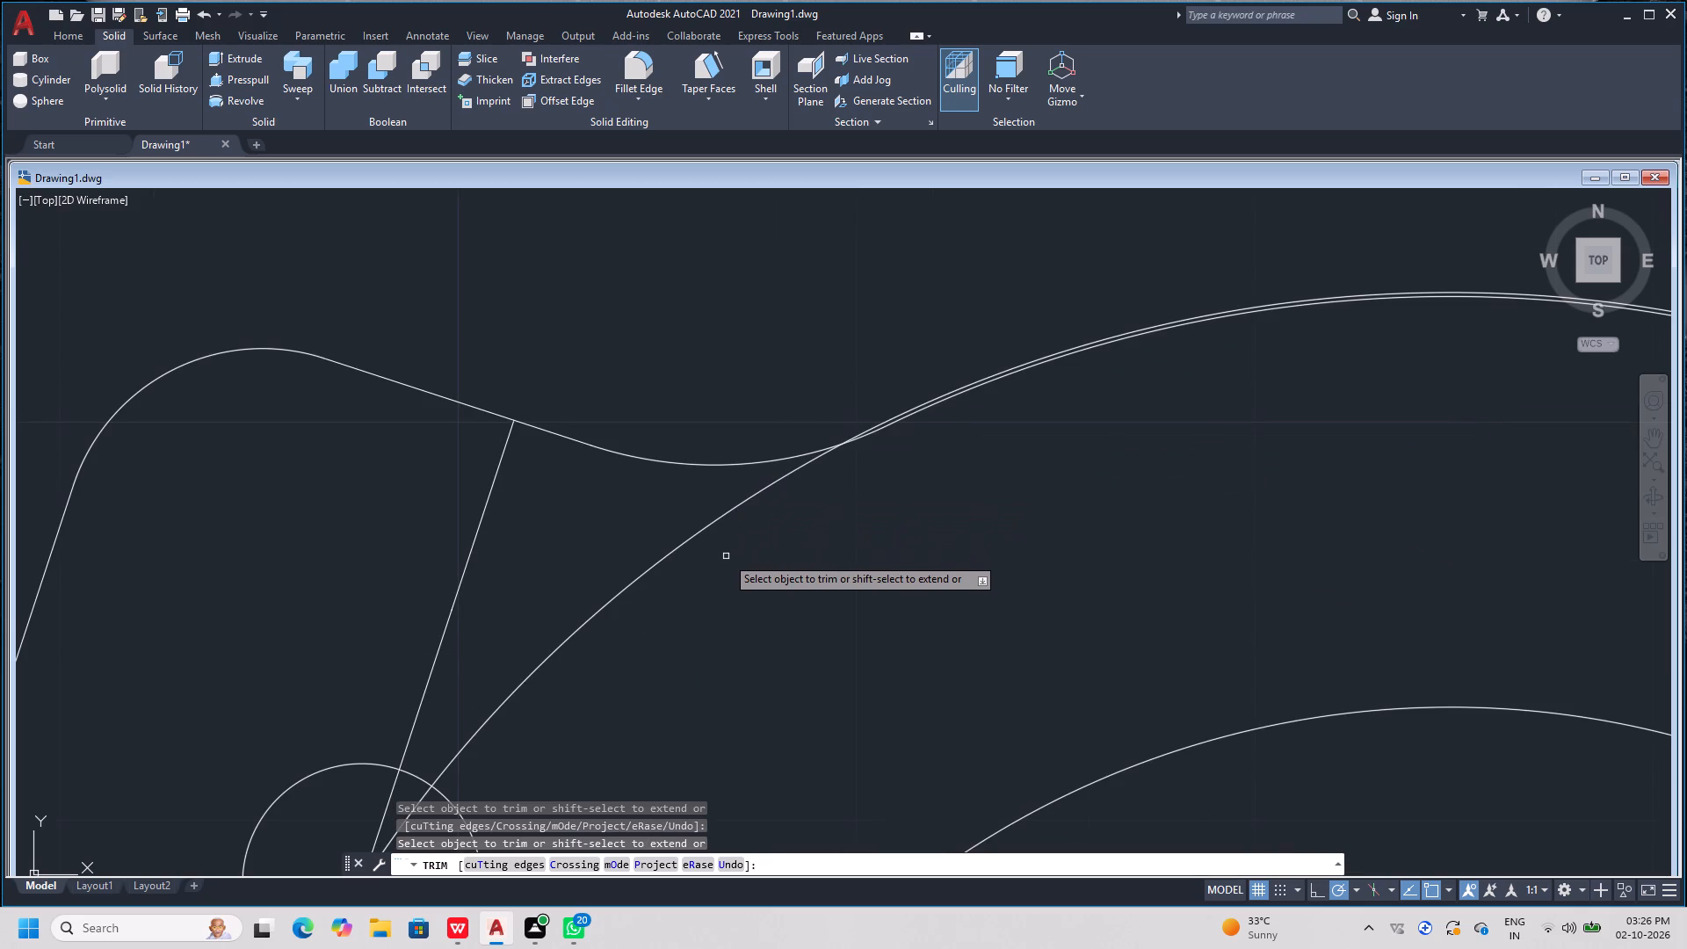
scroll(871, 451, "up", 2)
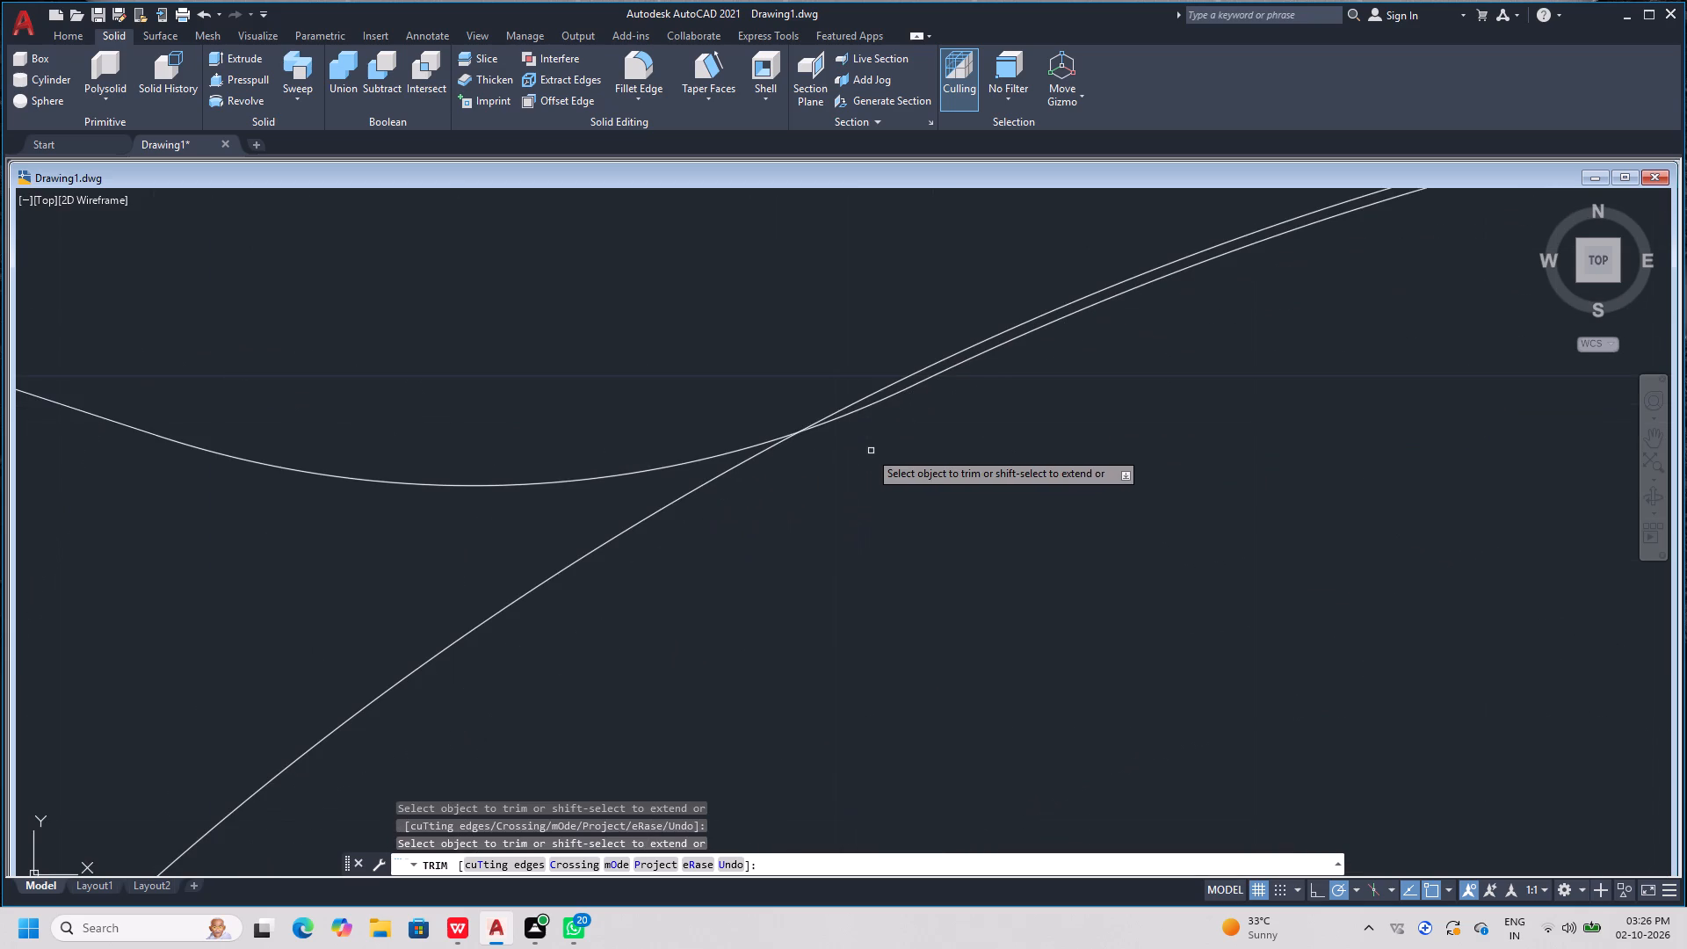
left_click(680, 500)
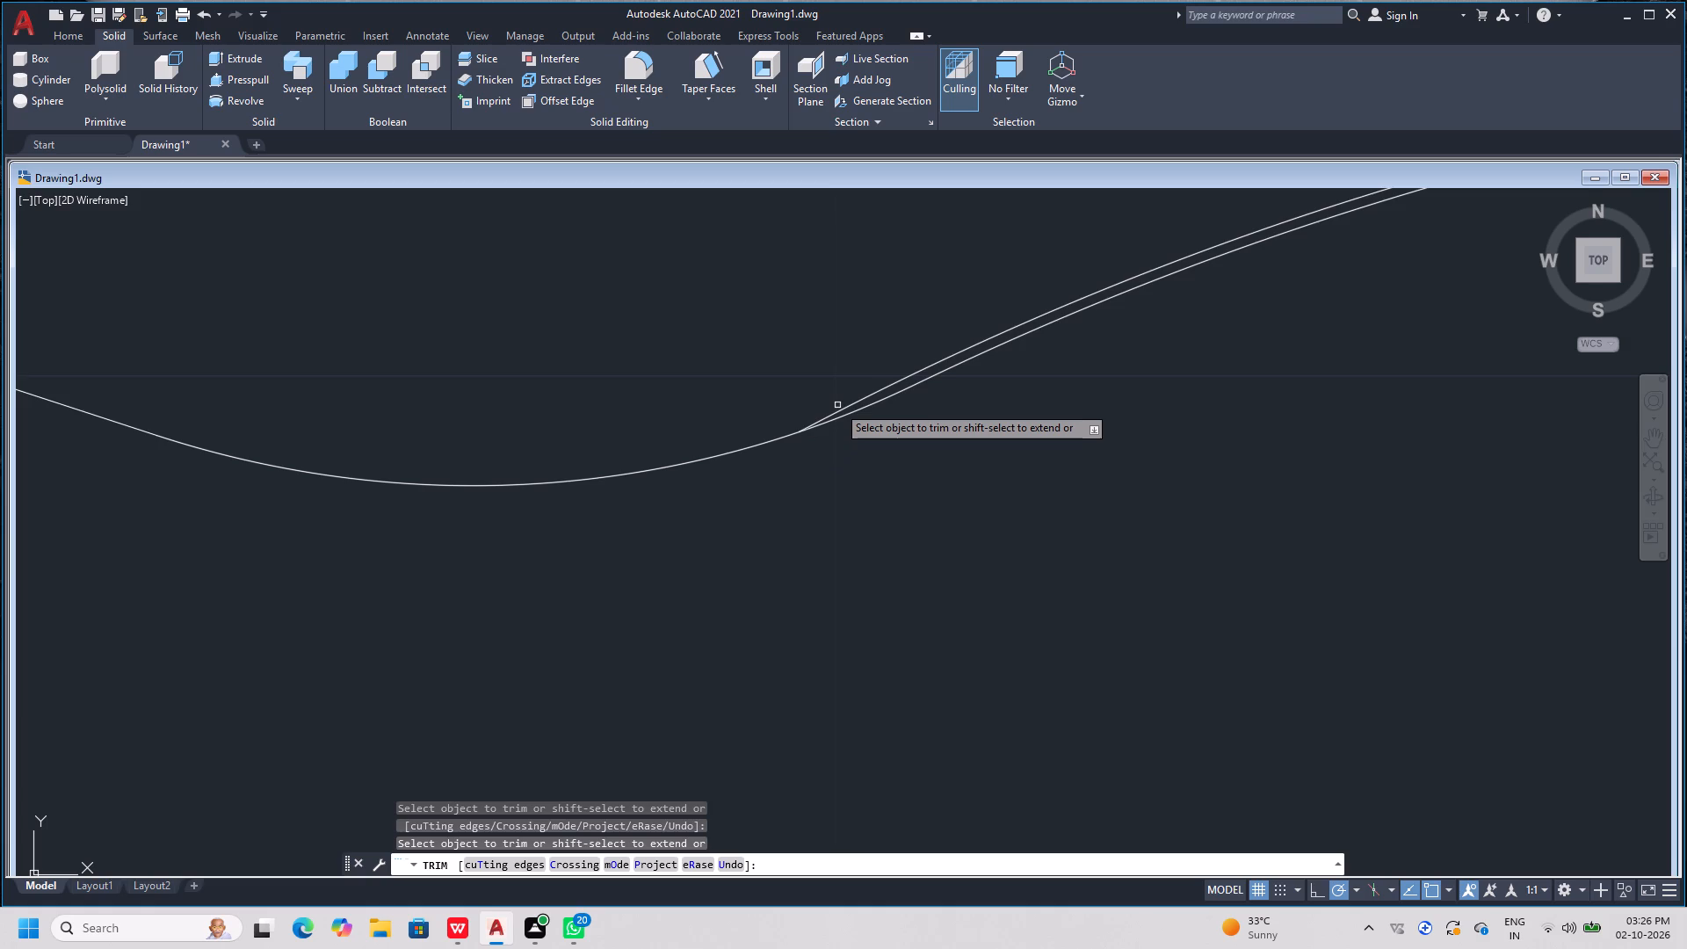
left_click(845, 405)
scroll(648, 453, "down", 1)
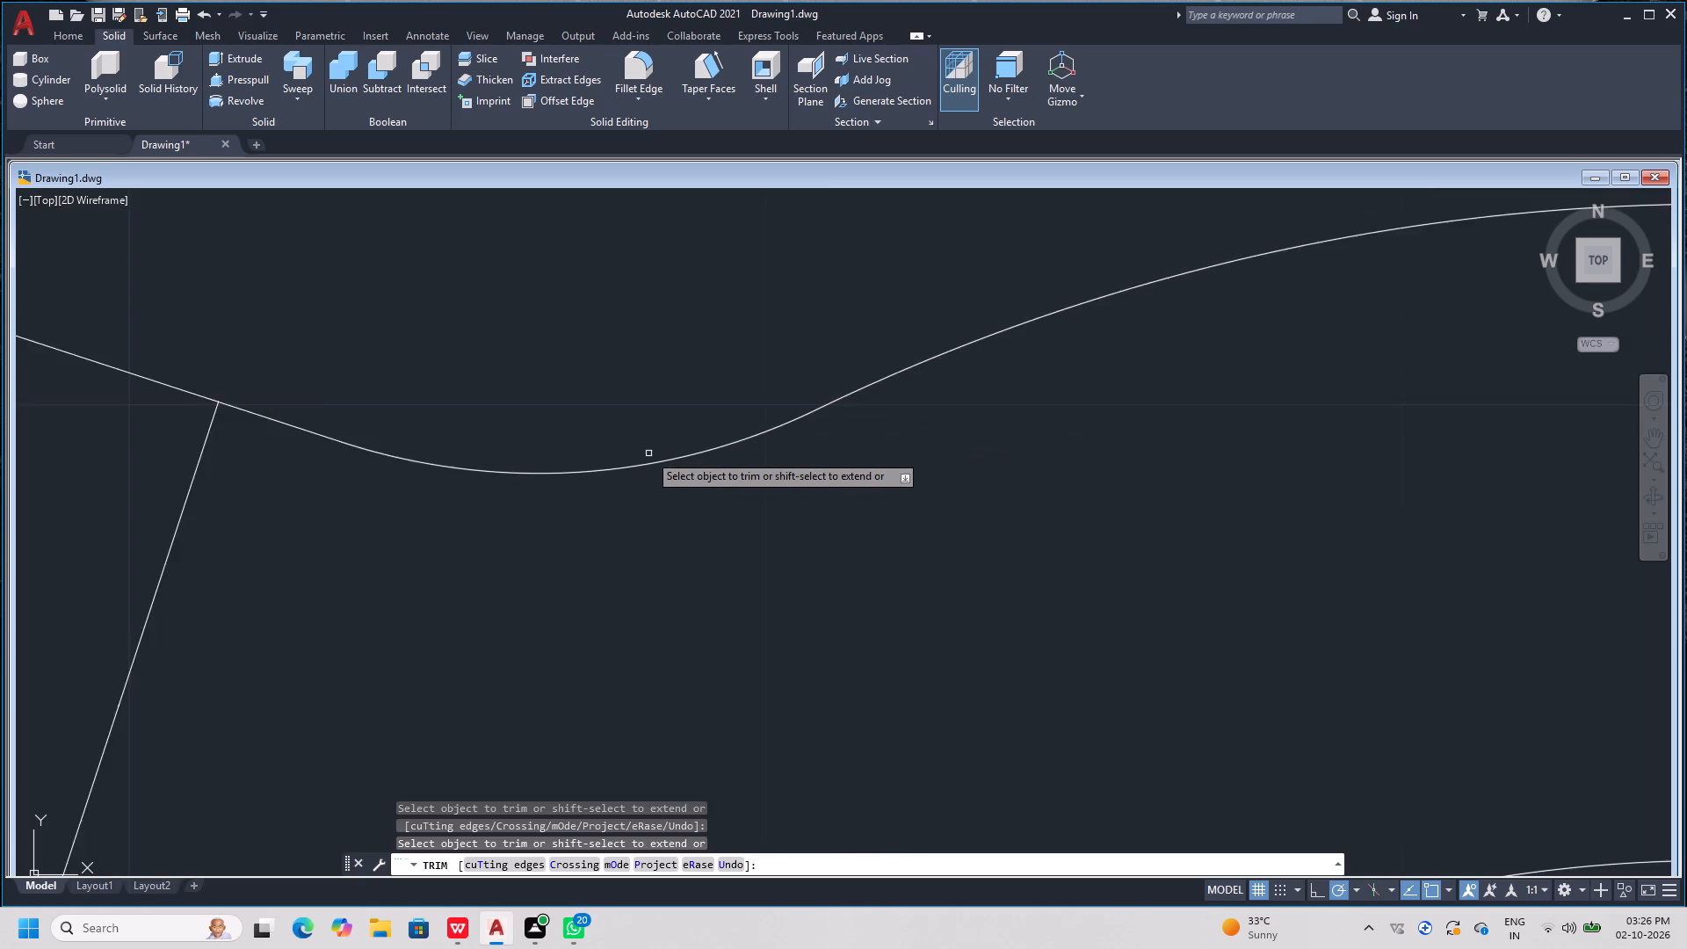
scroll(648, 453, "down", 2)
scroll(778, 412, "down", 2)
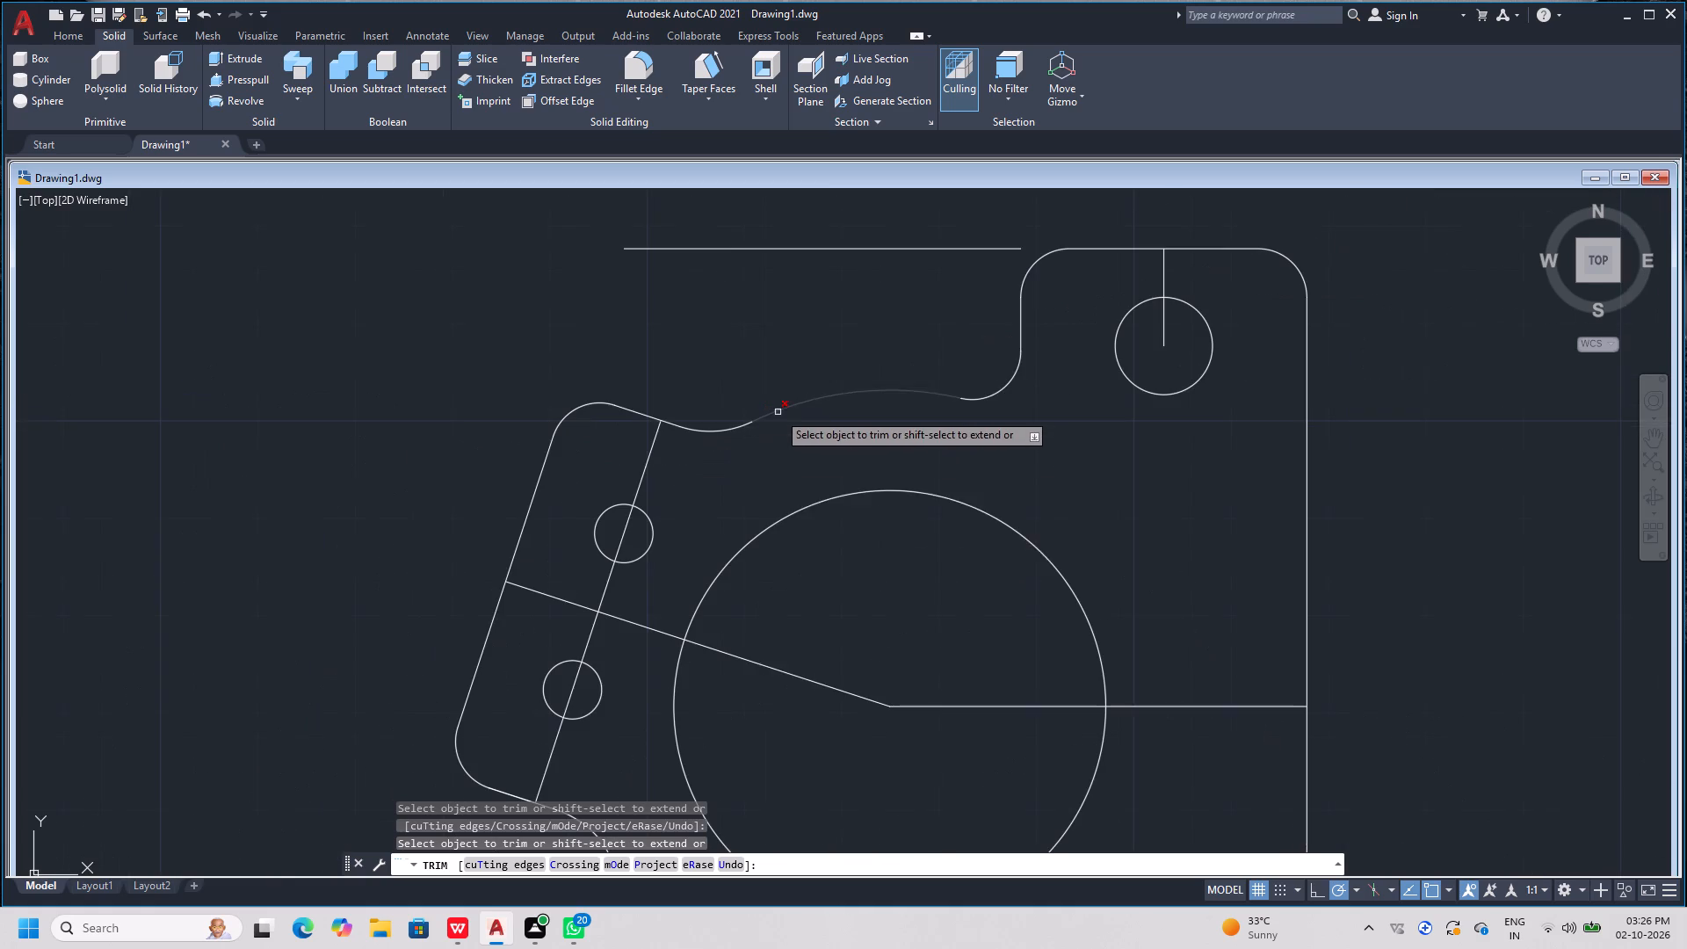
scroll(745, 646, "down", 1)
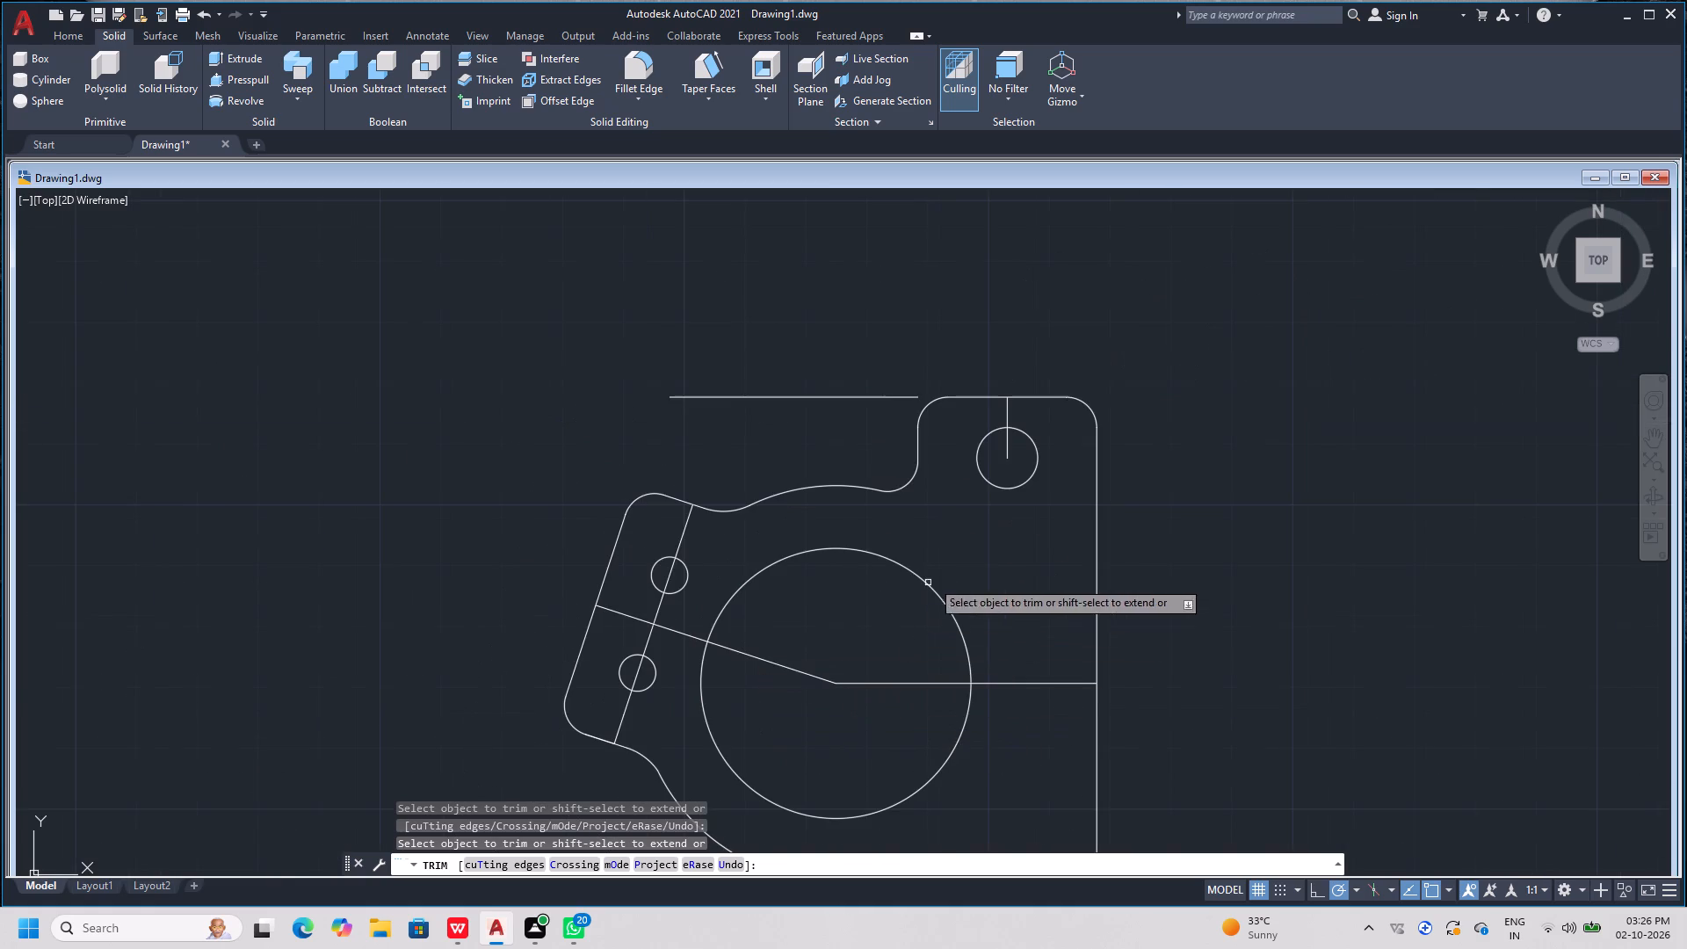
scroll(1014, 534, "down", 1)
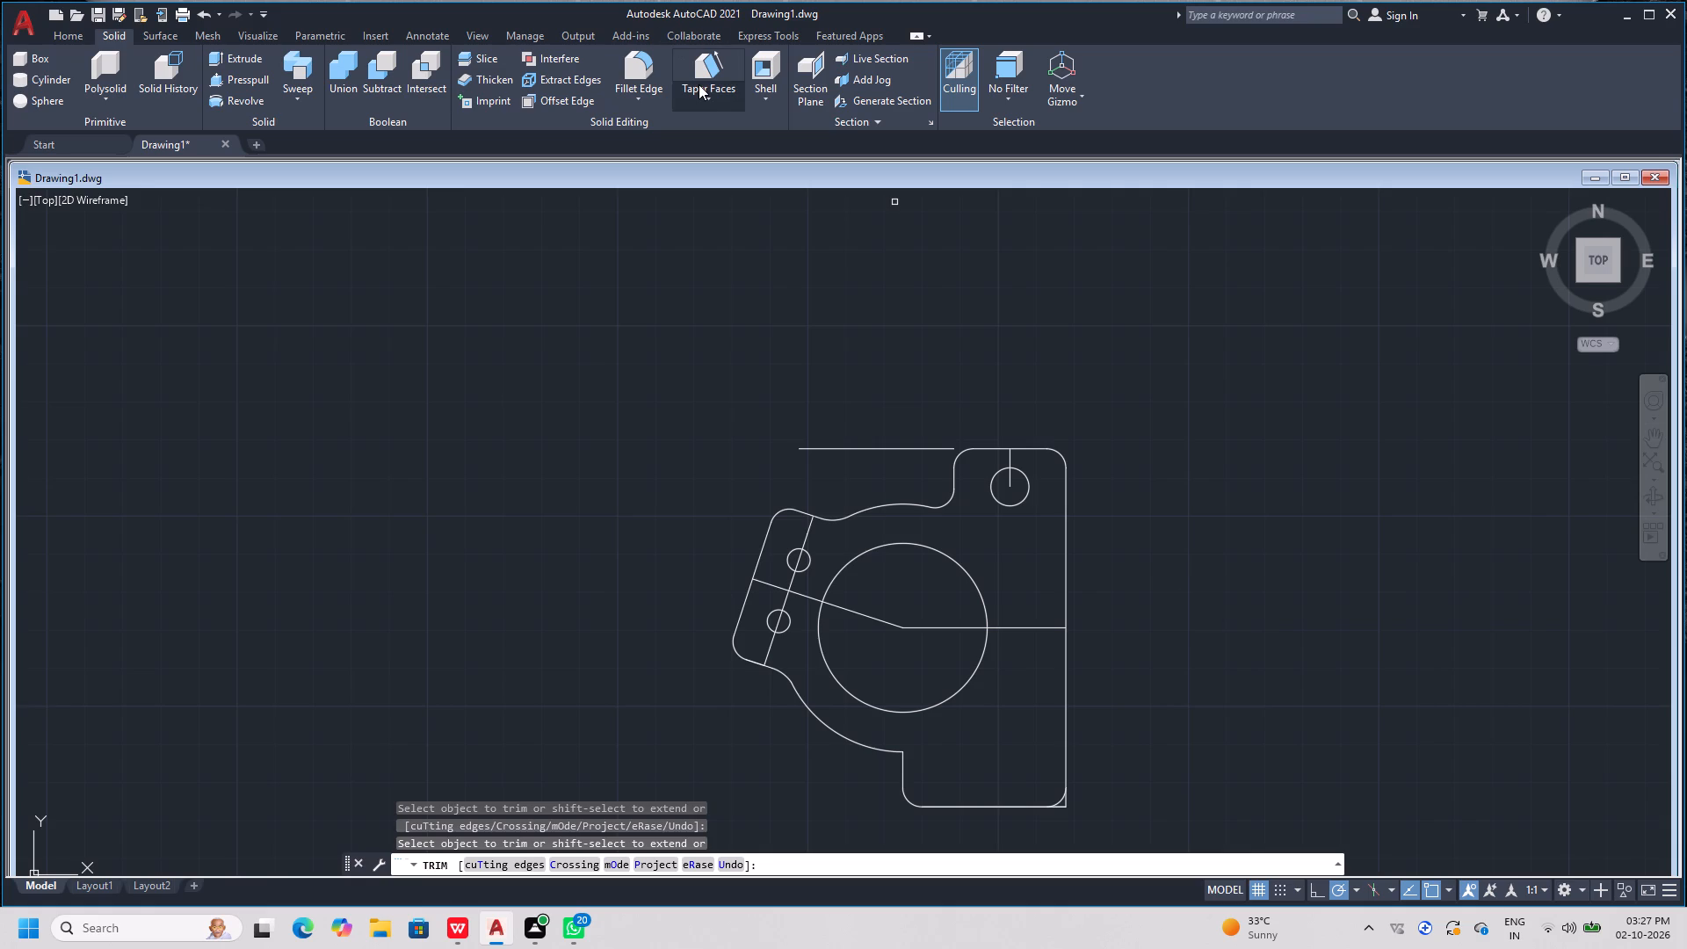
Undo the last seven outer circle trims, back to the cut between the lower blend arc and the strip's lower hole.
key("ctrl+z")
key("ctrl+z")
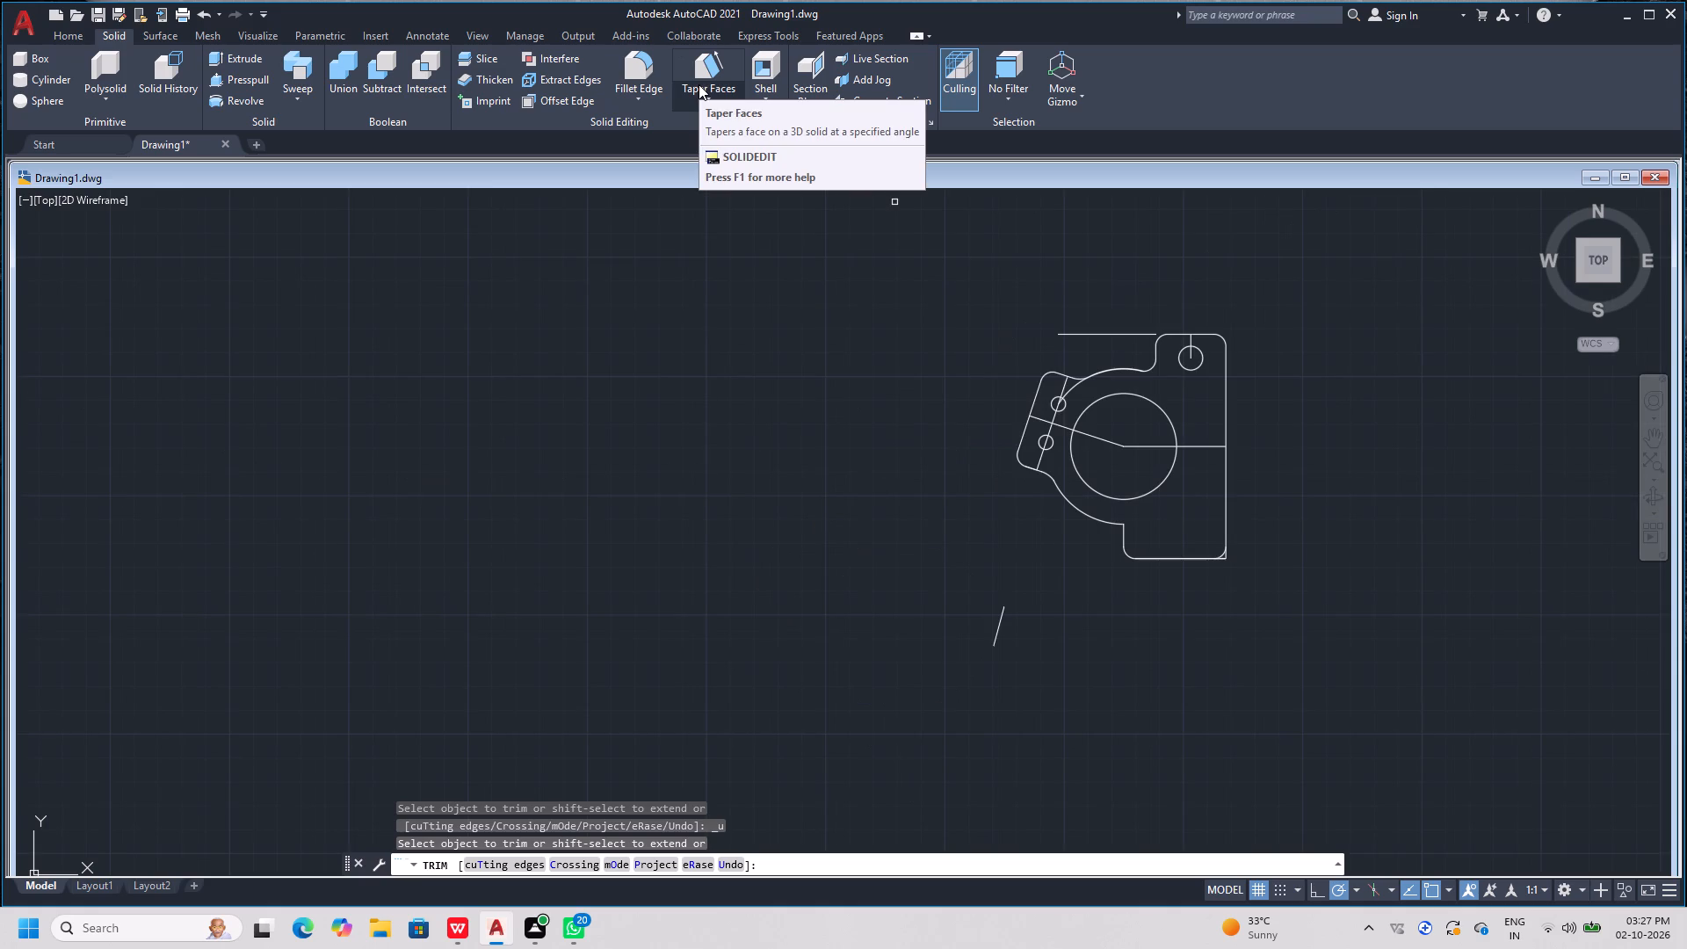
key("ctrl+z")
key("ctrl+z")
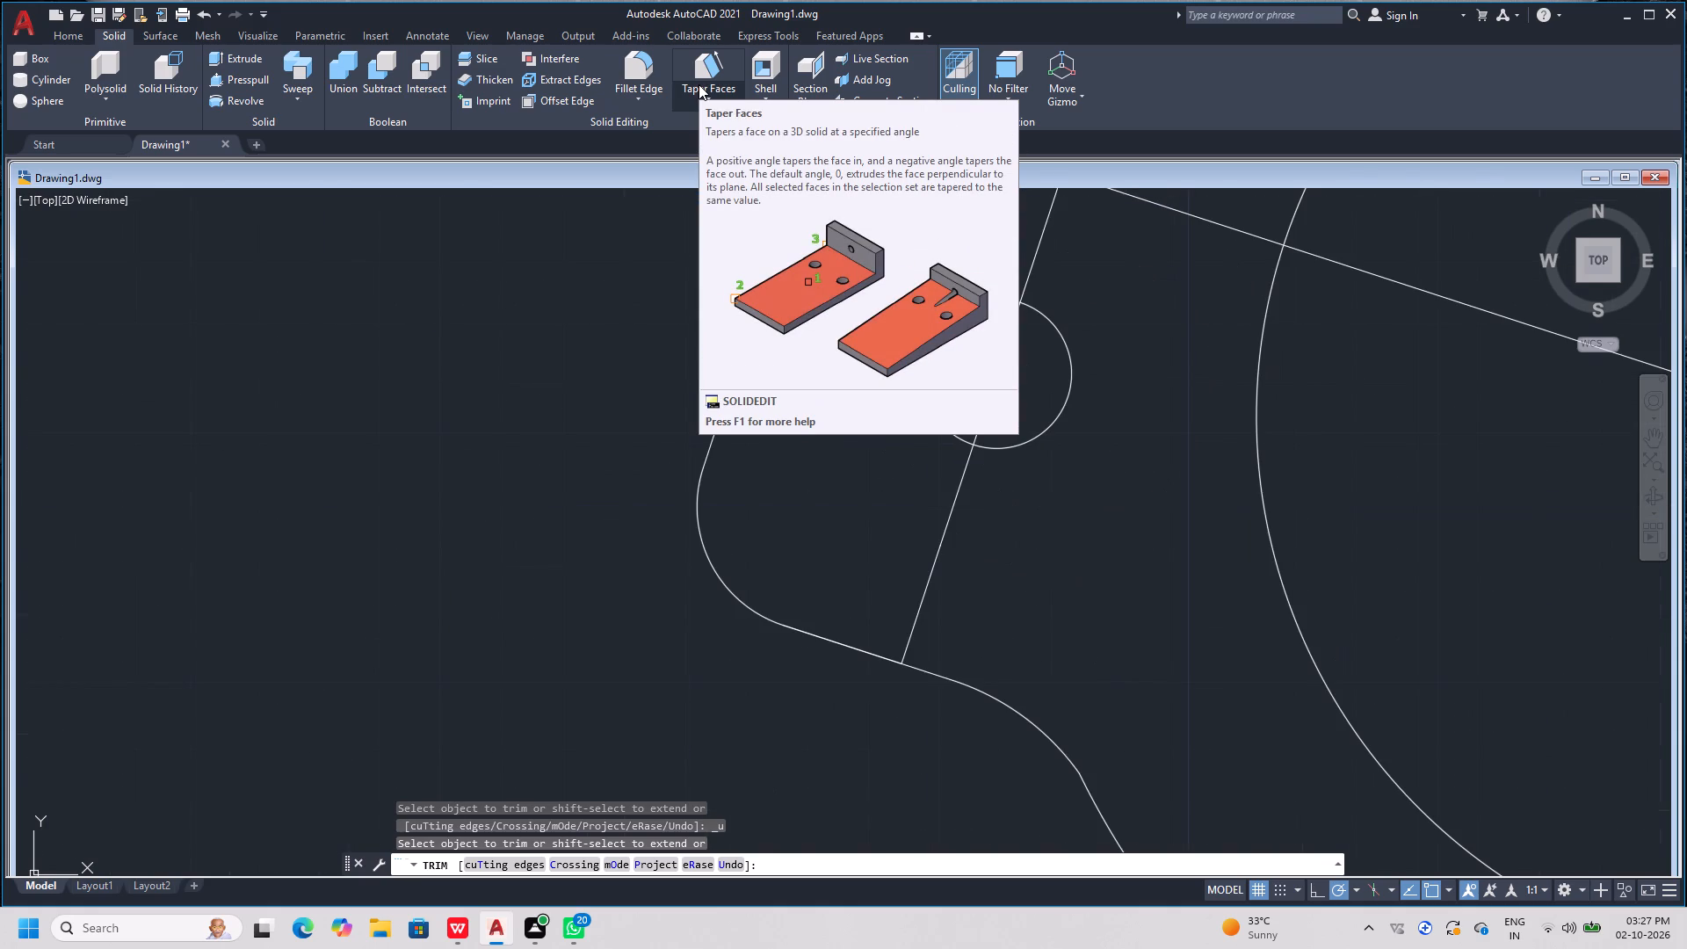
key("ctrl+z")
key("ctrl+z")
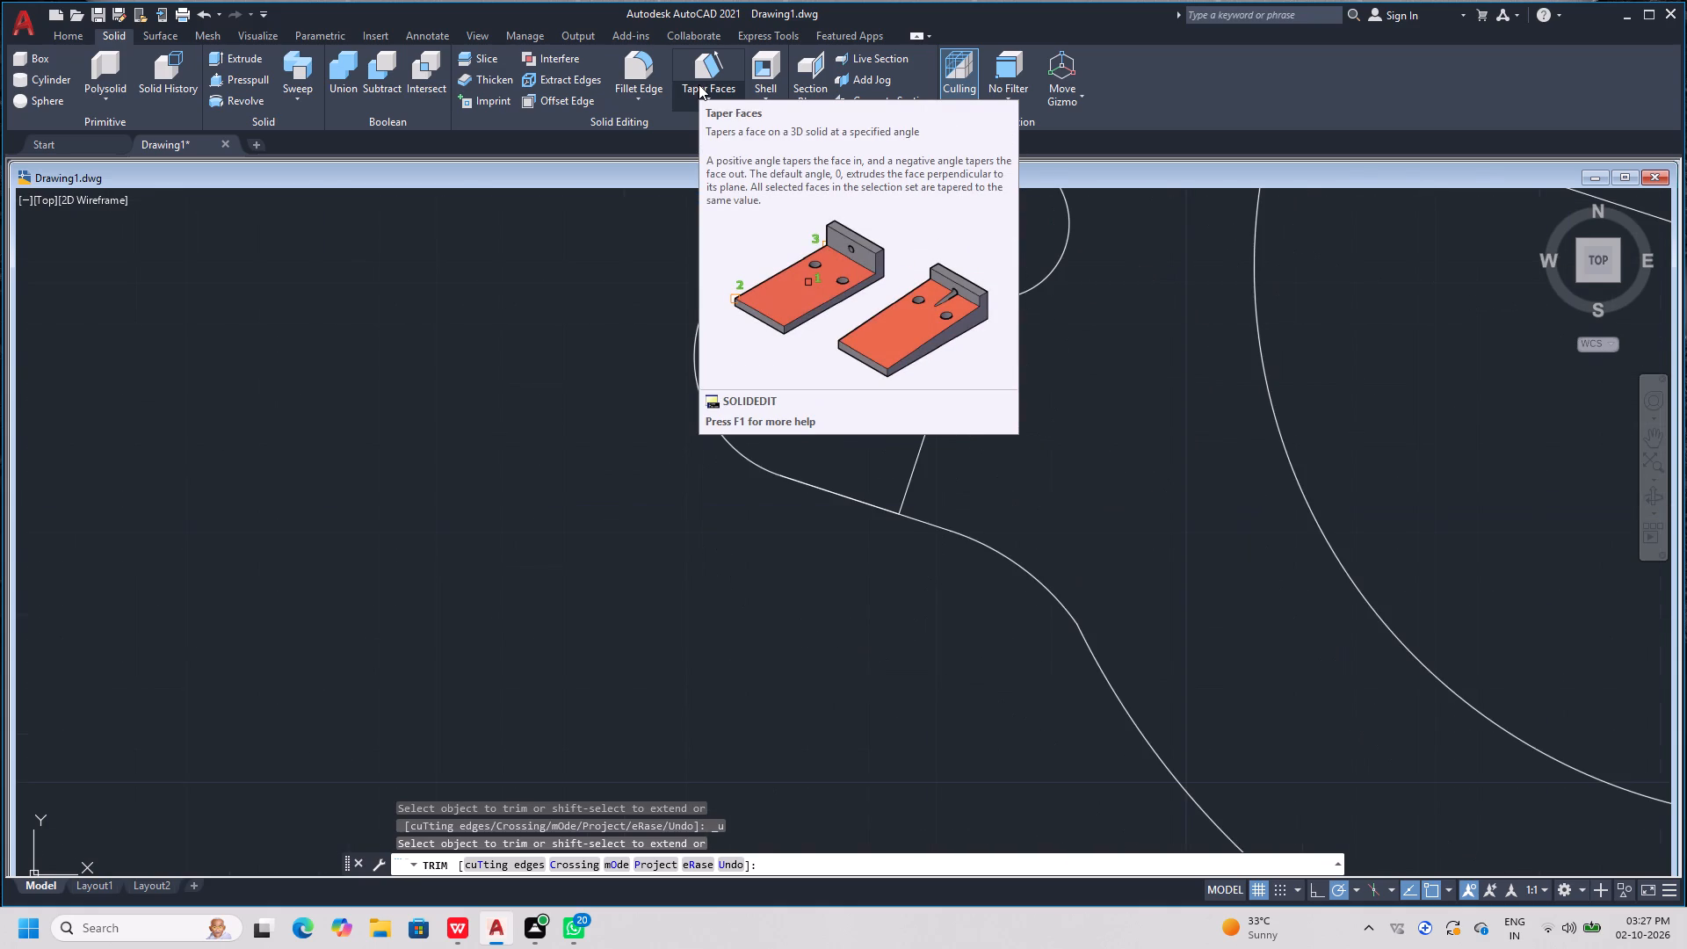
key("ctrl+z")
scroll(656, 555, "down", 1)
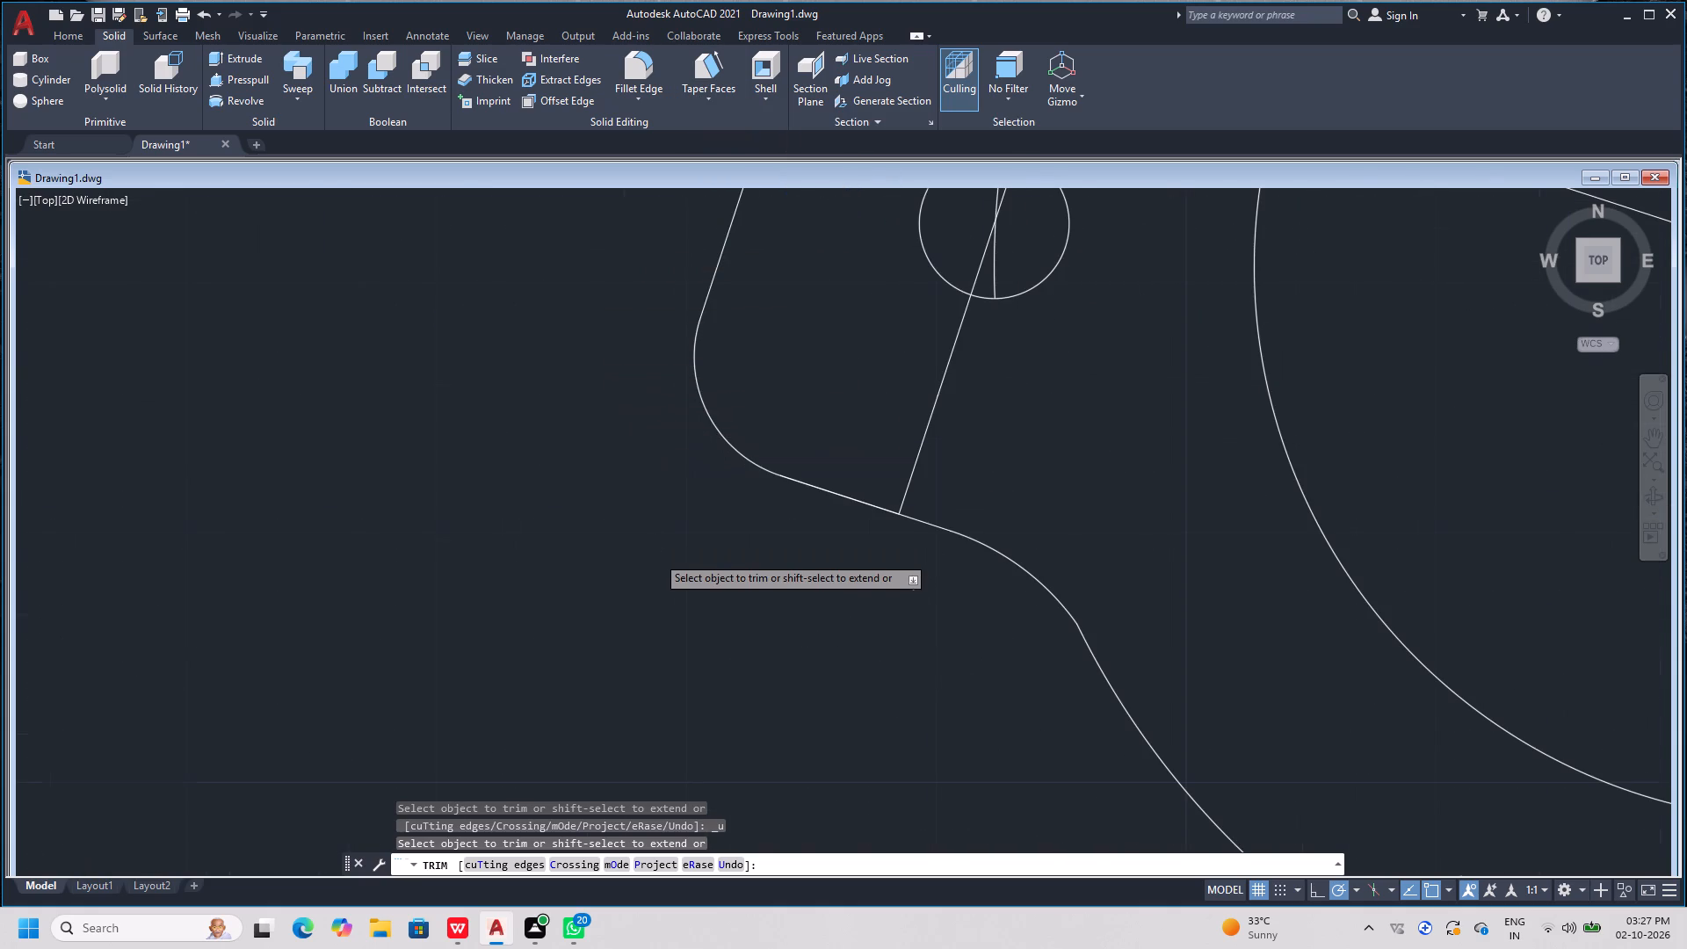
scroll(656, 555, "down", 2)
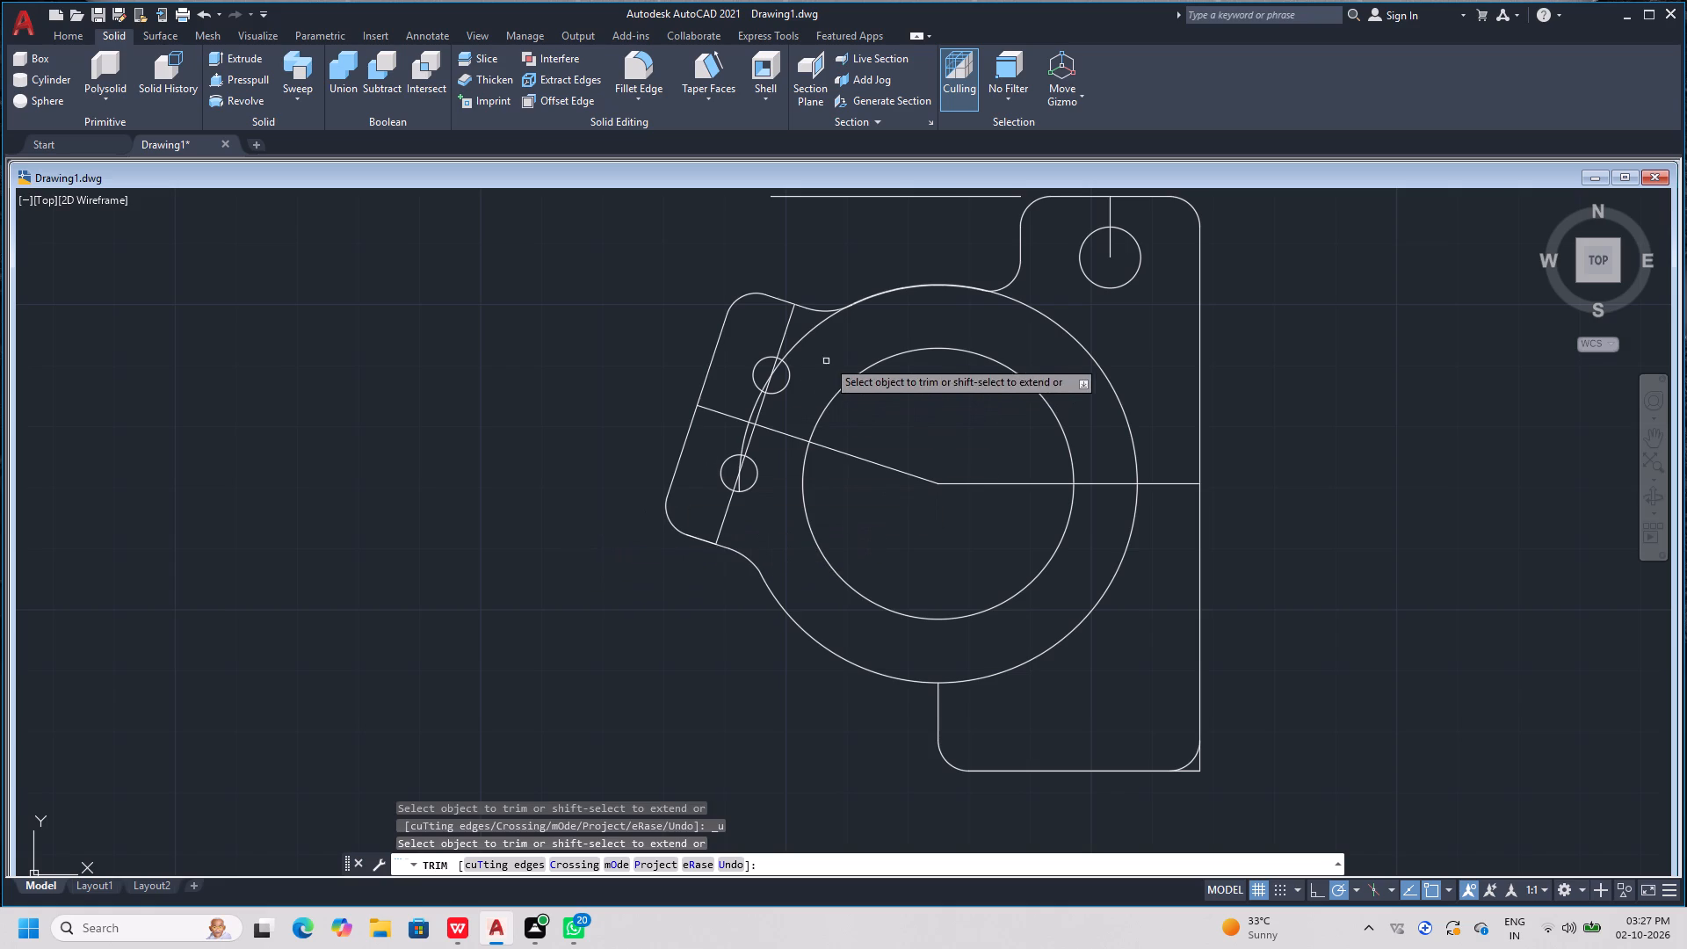
Trim the outer circle's piece running alongside the upper arc and its piece between the upper blend arc and the strip's upper hole.
scroll(873, 299, "up", 4)
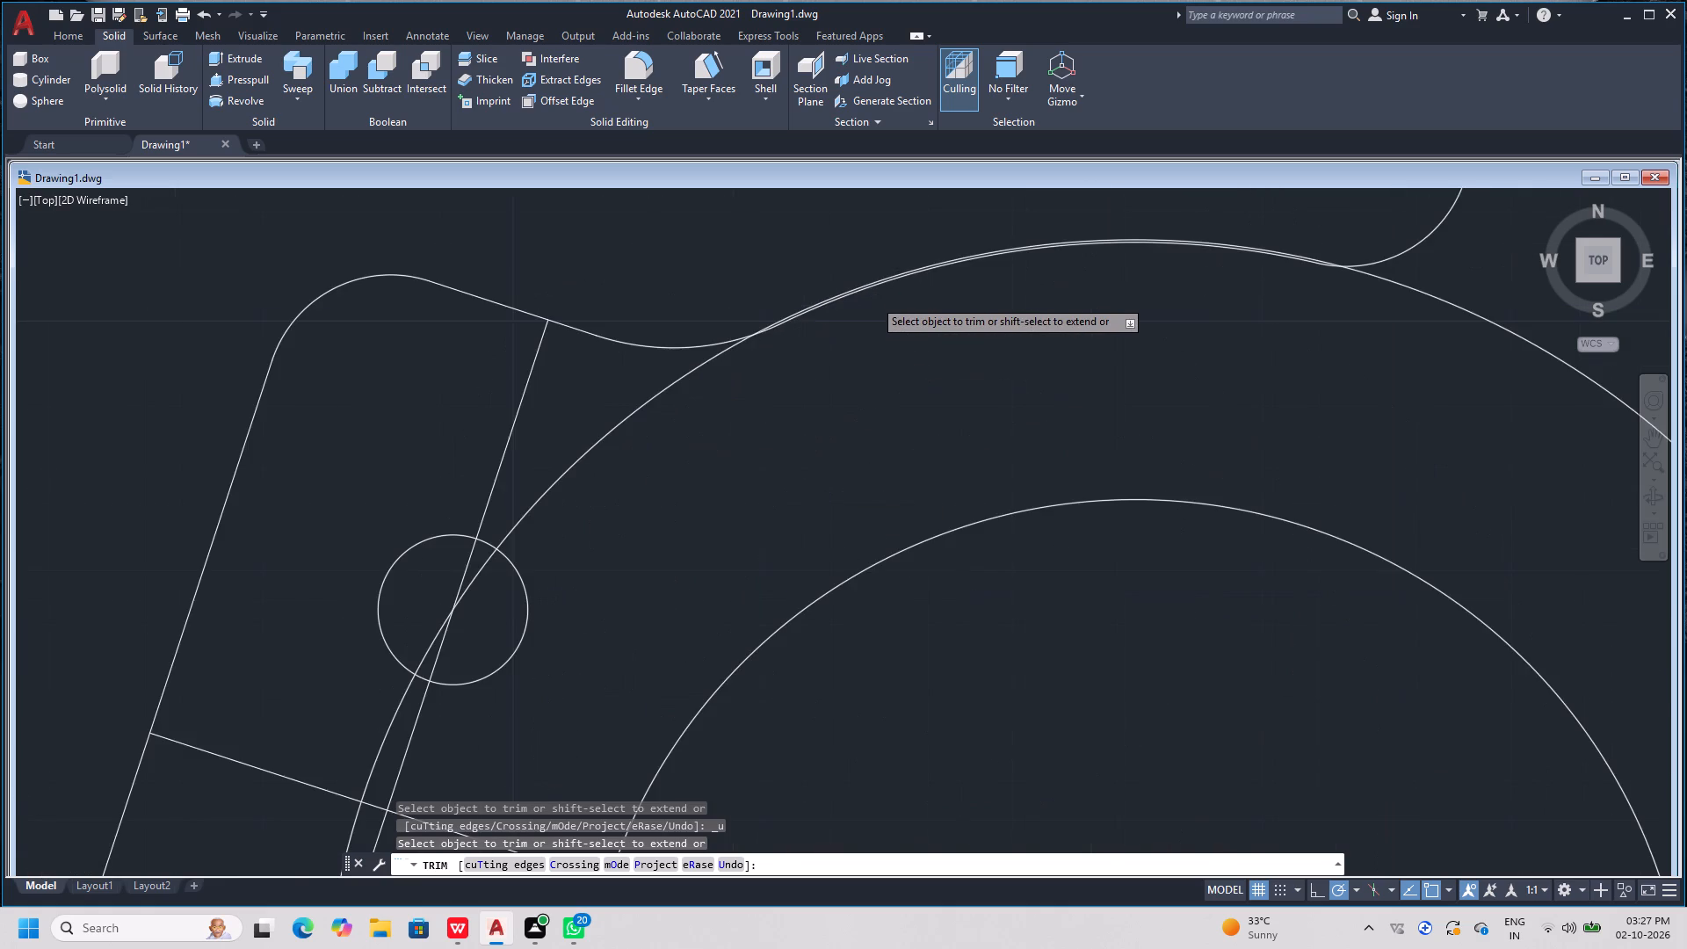
left_click(800, 298)
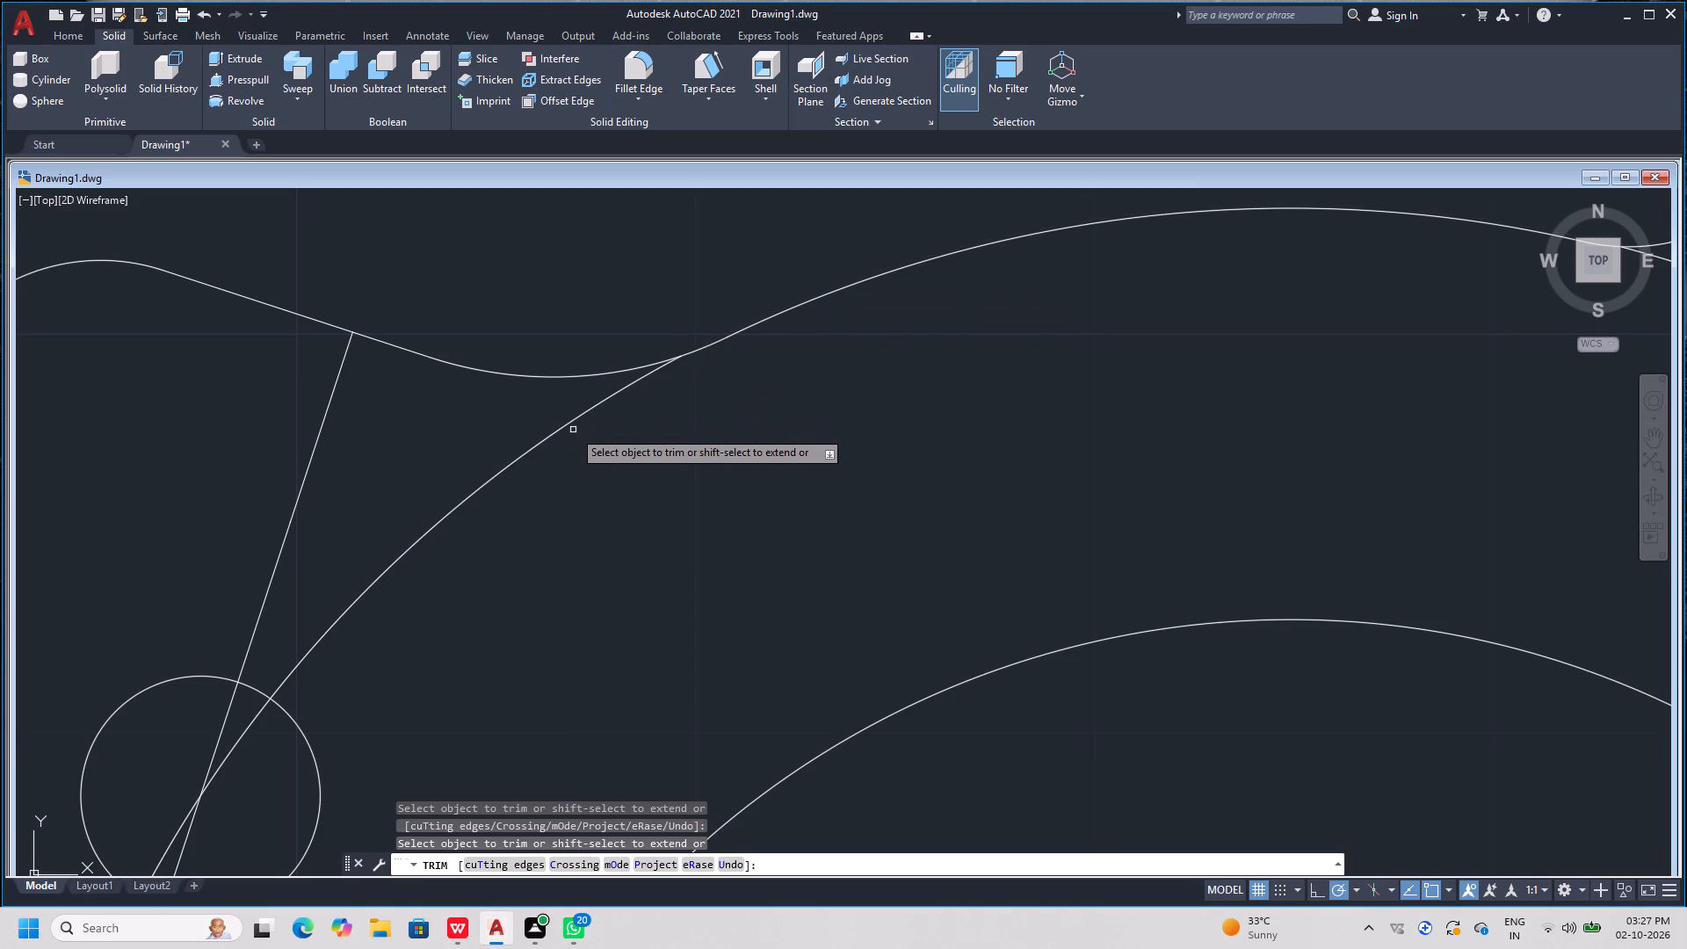
left_click(558, 429)
Examine where the outer circle meets the neck arc below the upper single-hole block.
scroll(558, 429, "down", 3)
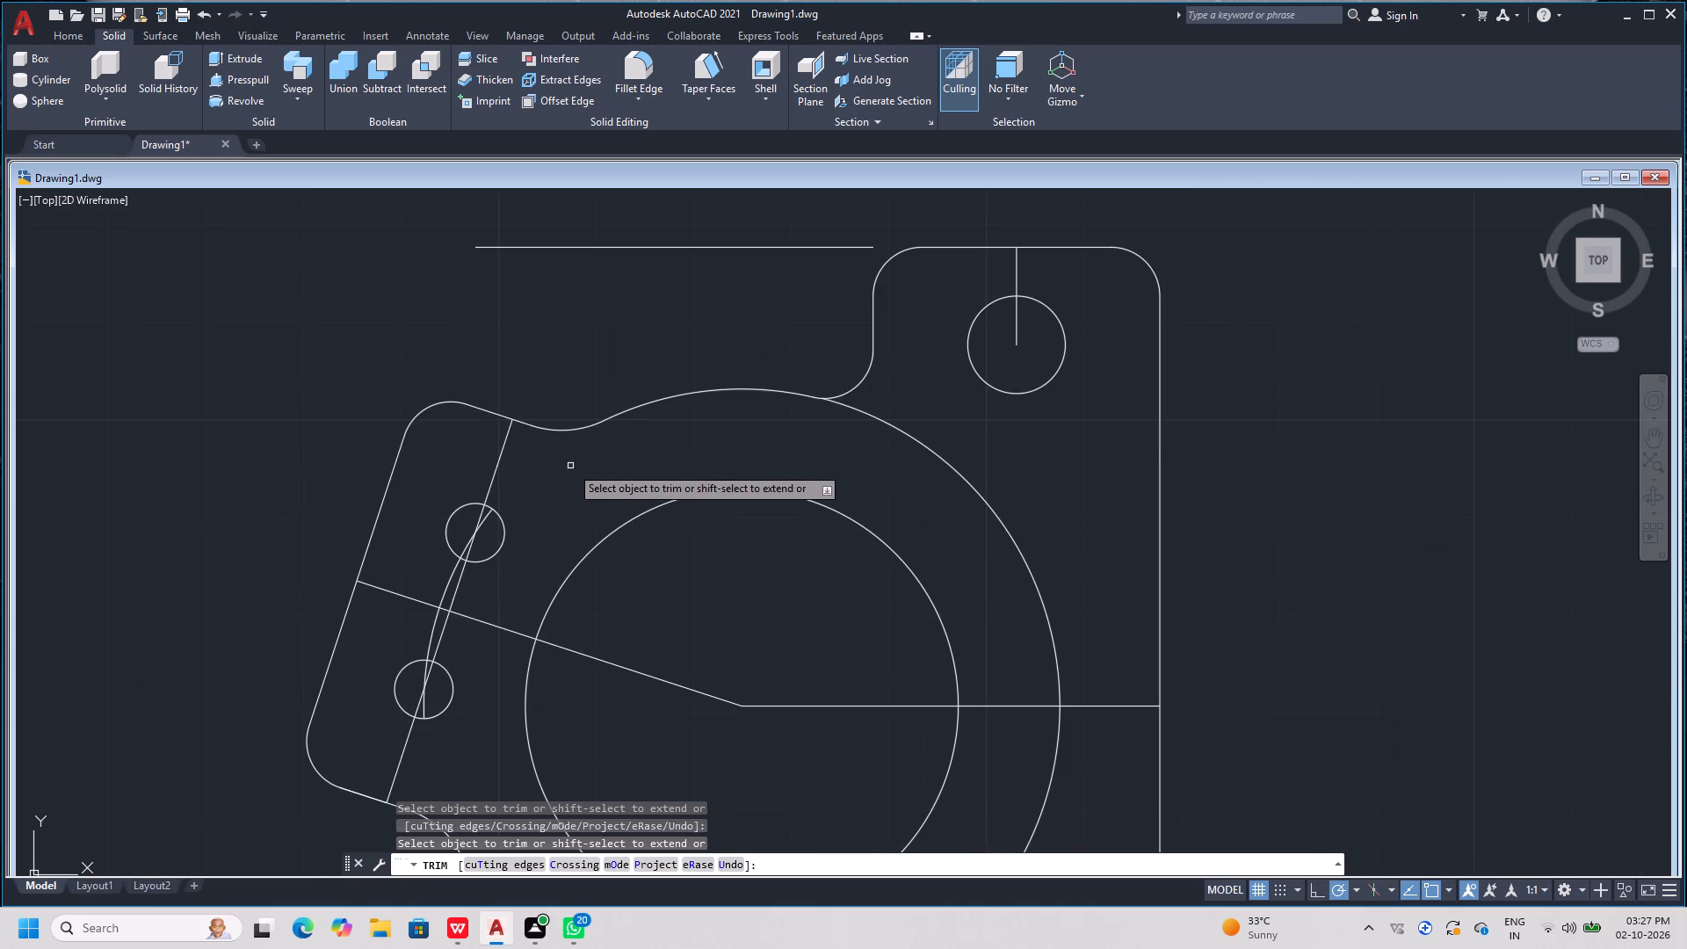
scroll(822, 400, "up", 2)
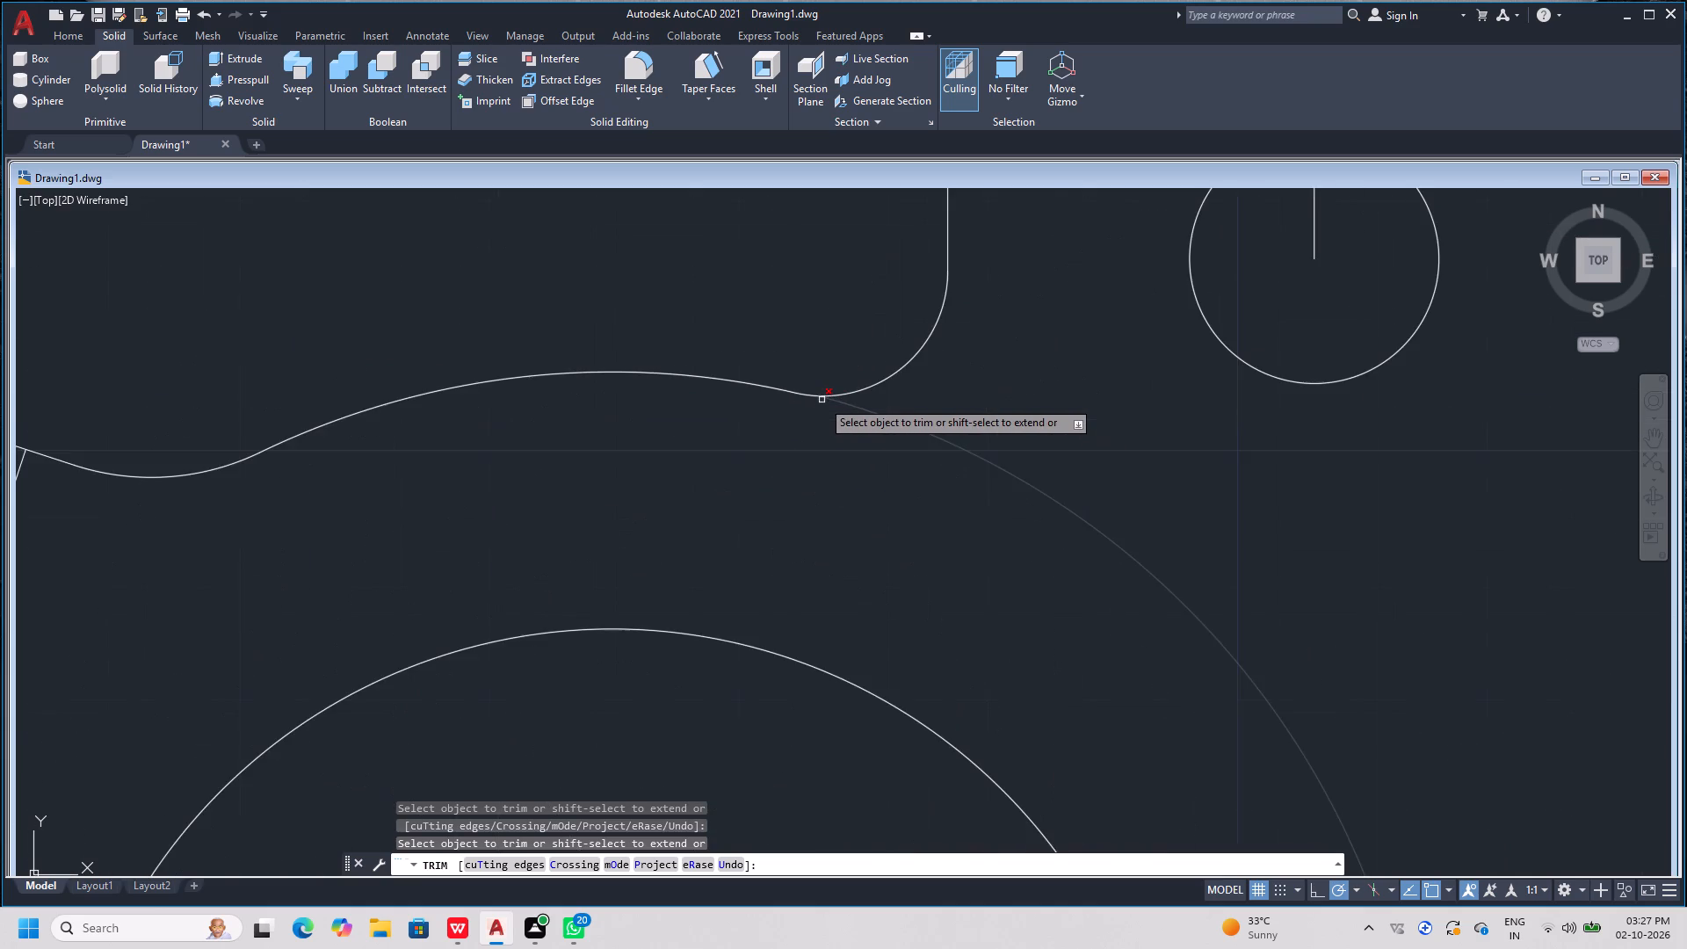
scroll(822, 400, "up", 6)
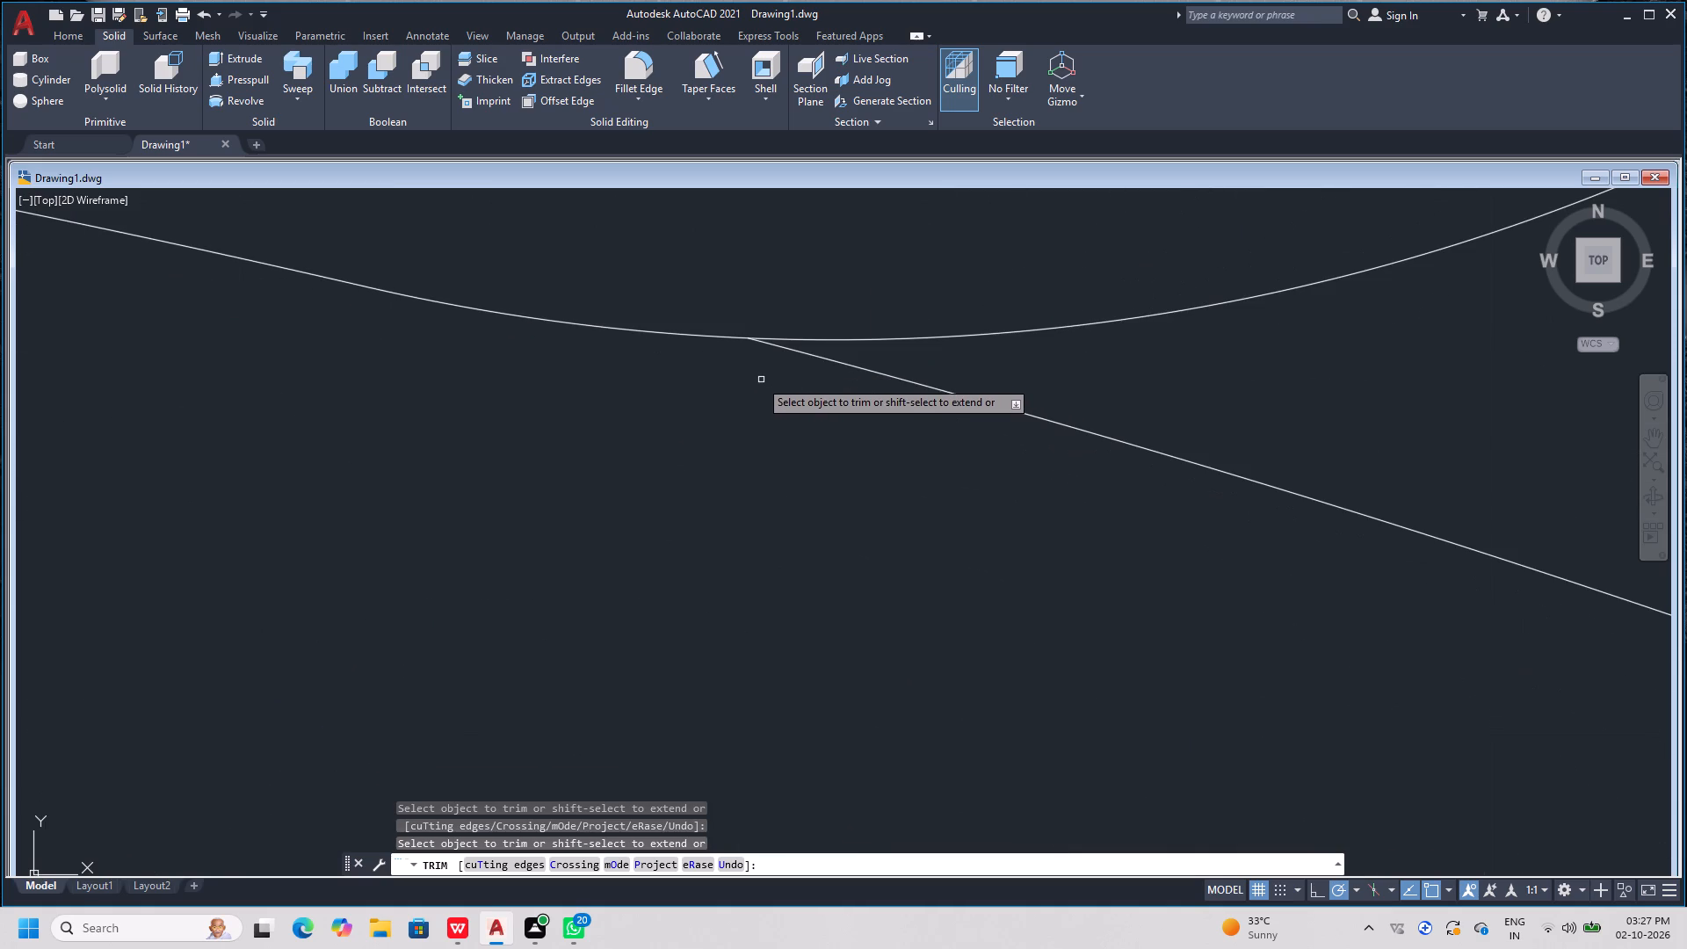
scroll(757, 348, "up", 3)
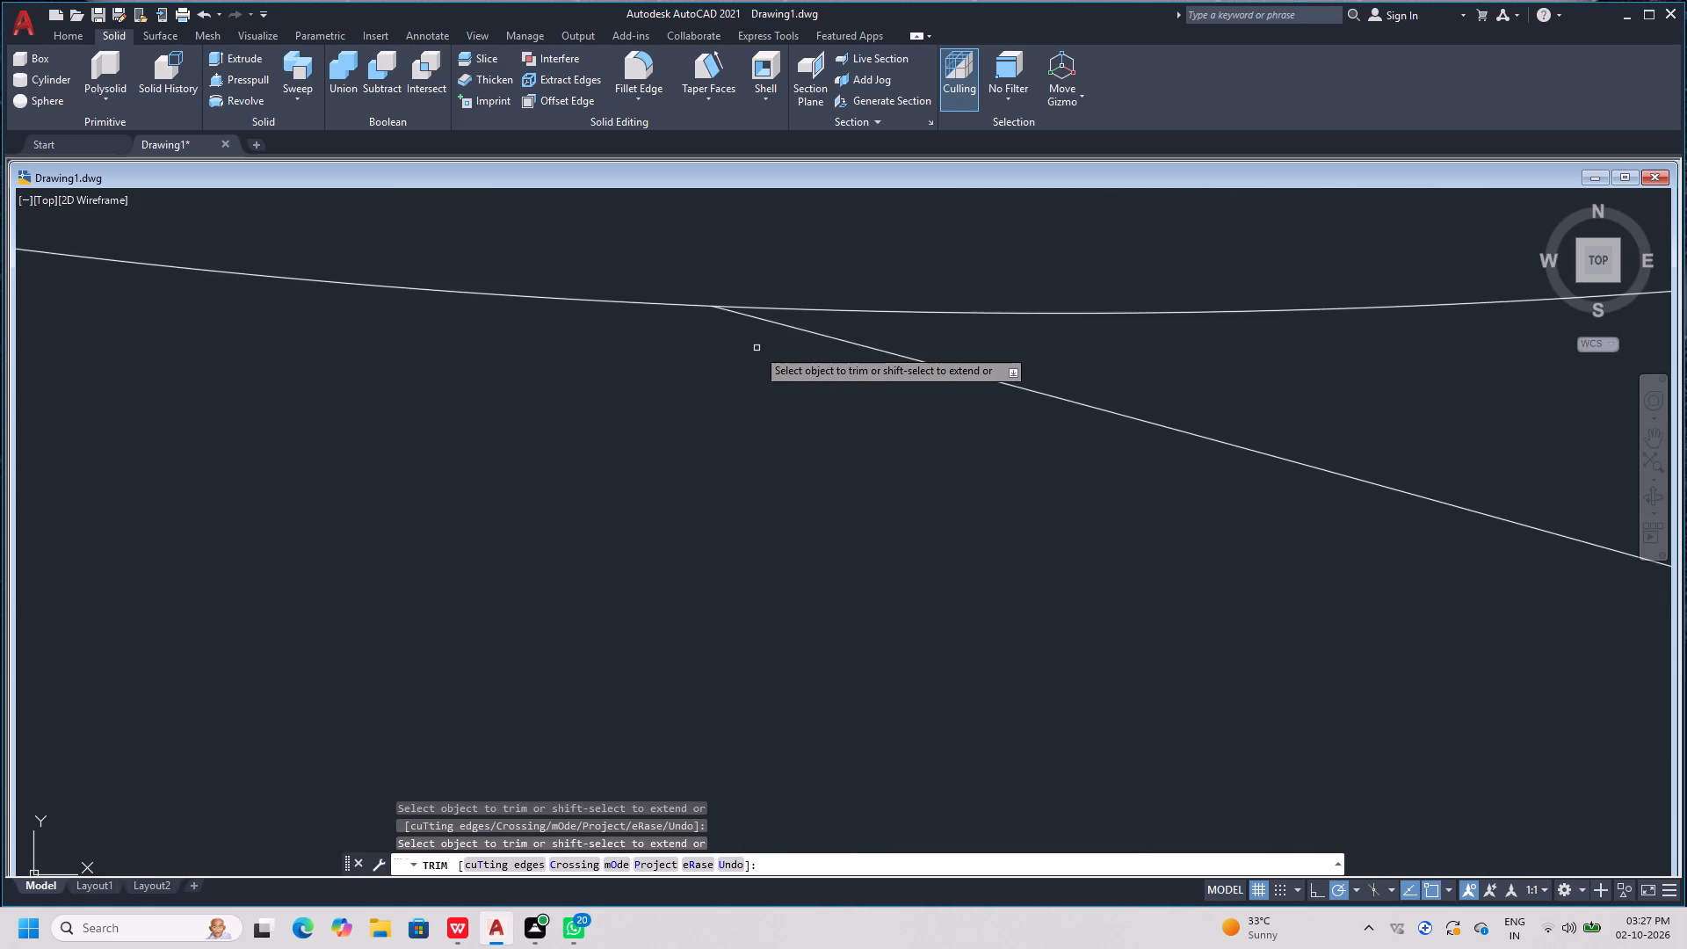
scroll(757, 348, "down", 10)
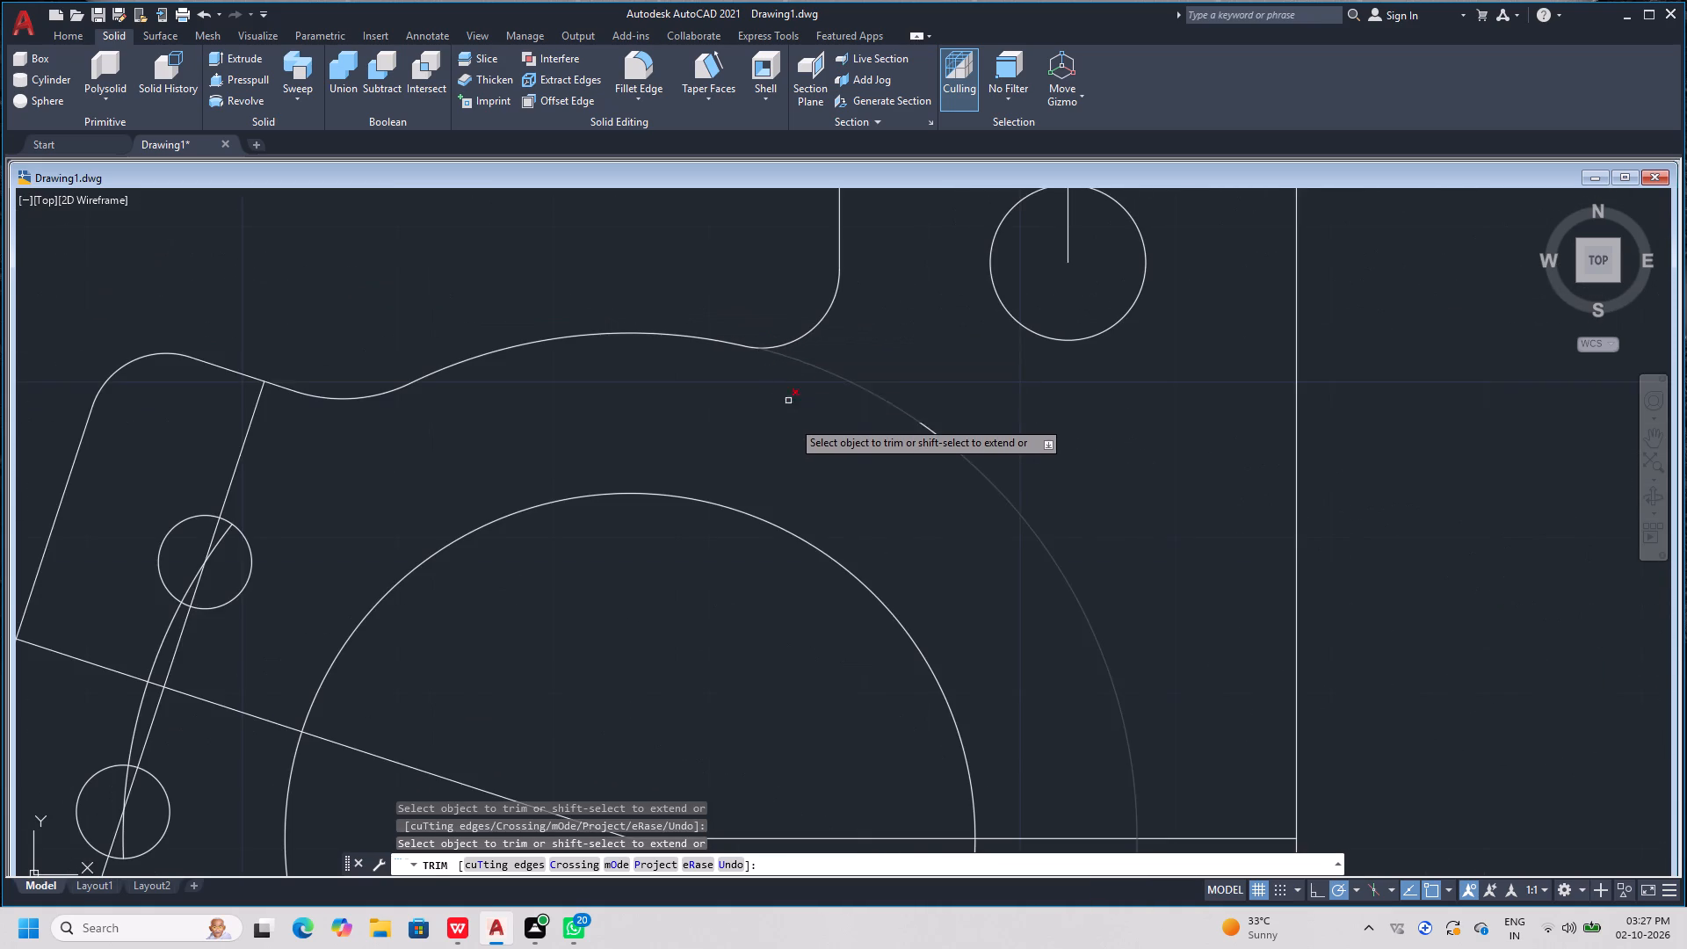
scroll(792, 432, "down", 1)
scroll(759, 513, "down", 1)
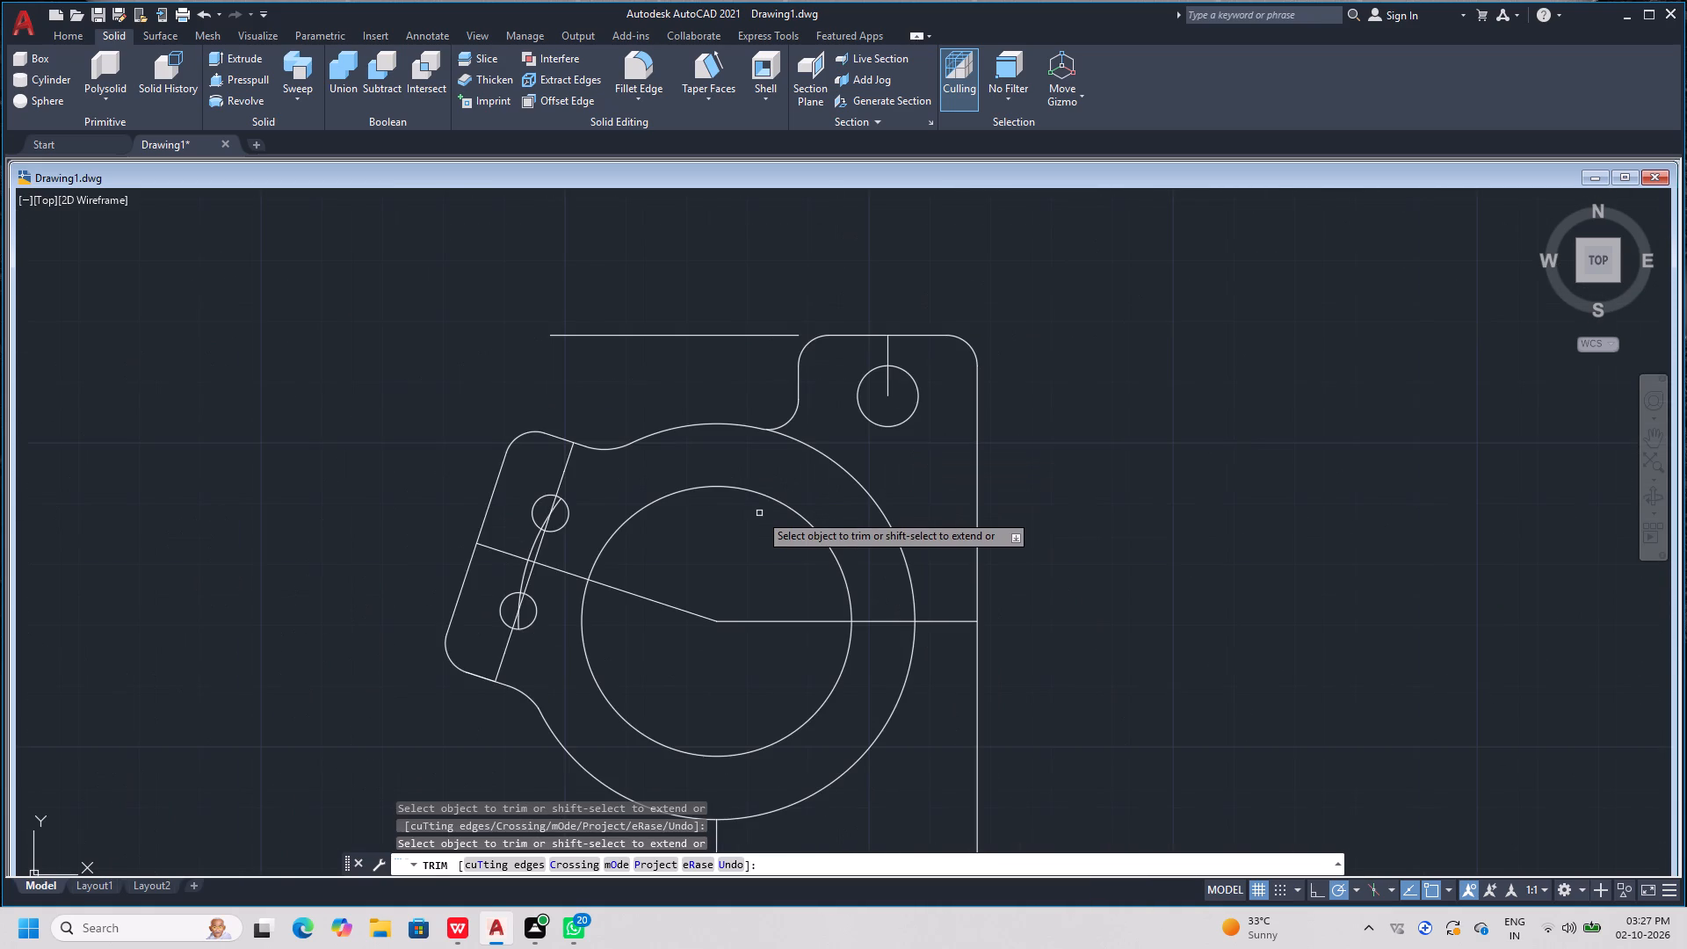
Trim the outer circle's leftover pieces between the strip's two holes, on both sides of the inclined centre line.
left_click(532, 542)
left_click(522, 568)
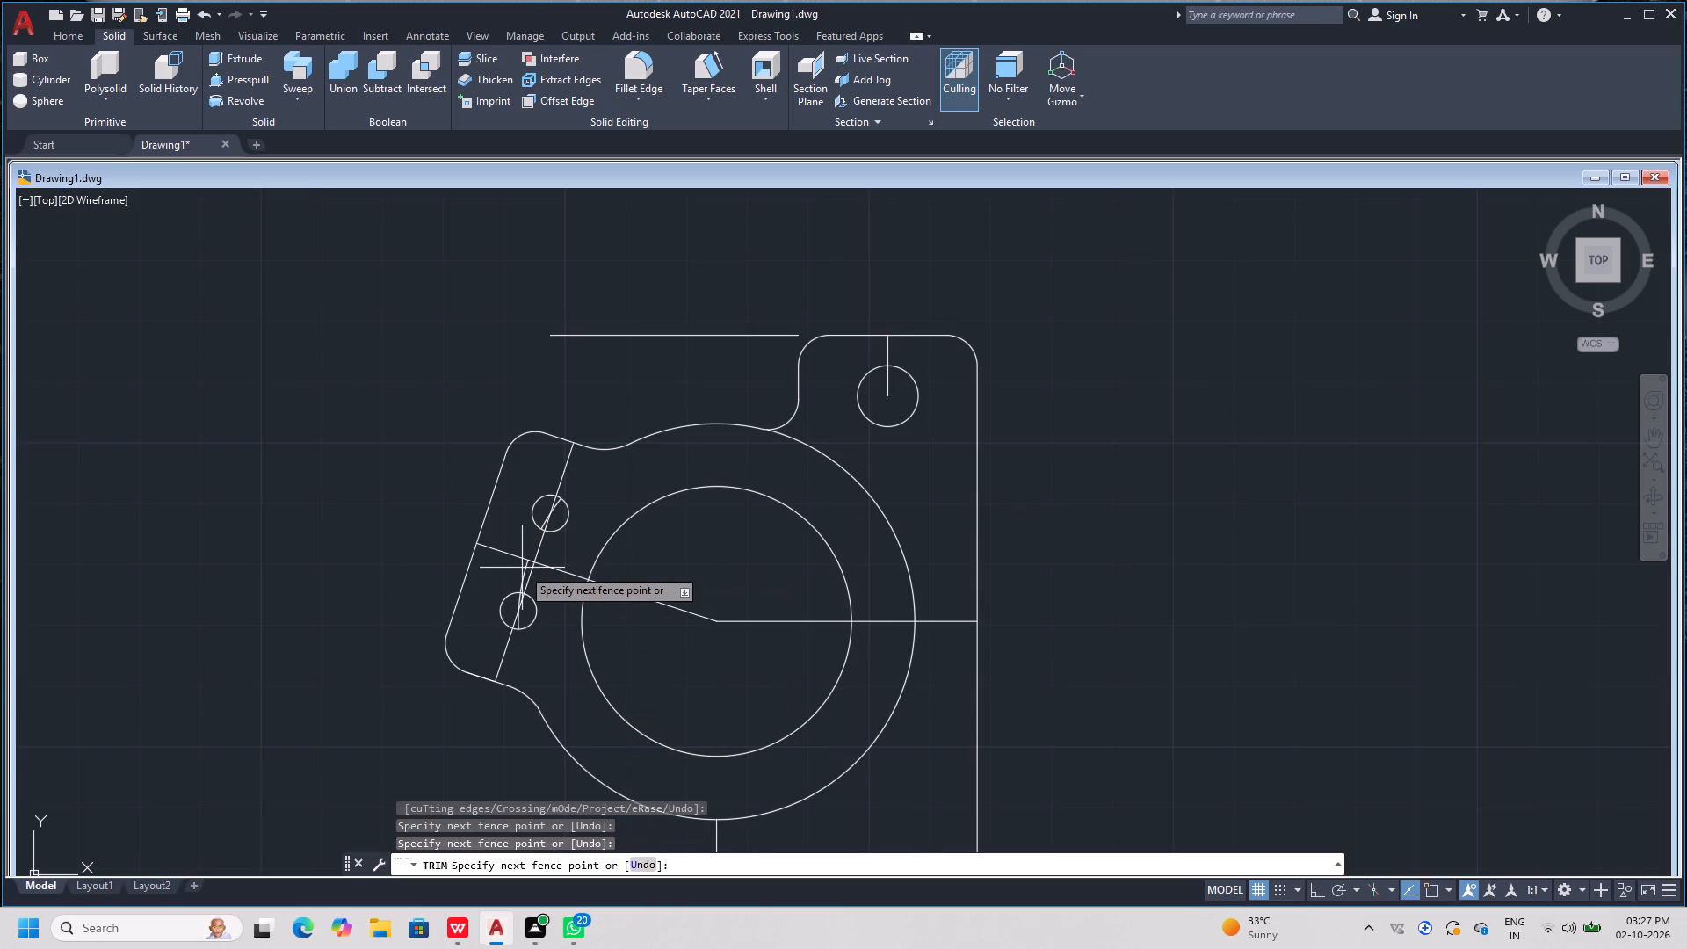
scroll(520, 572, "up", 2)
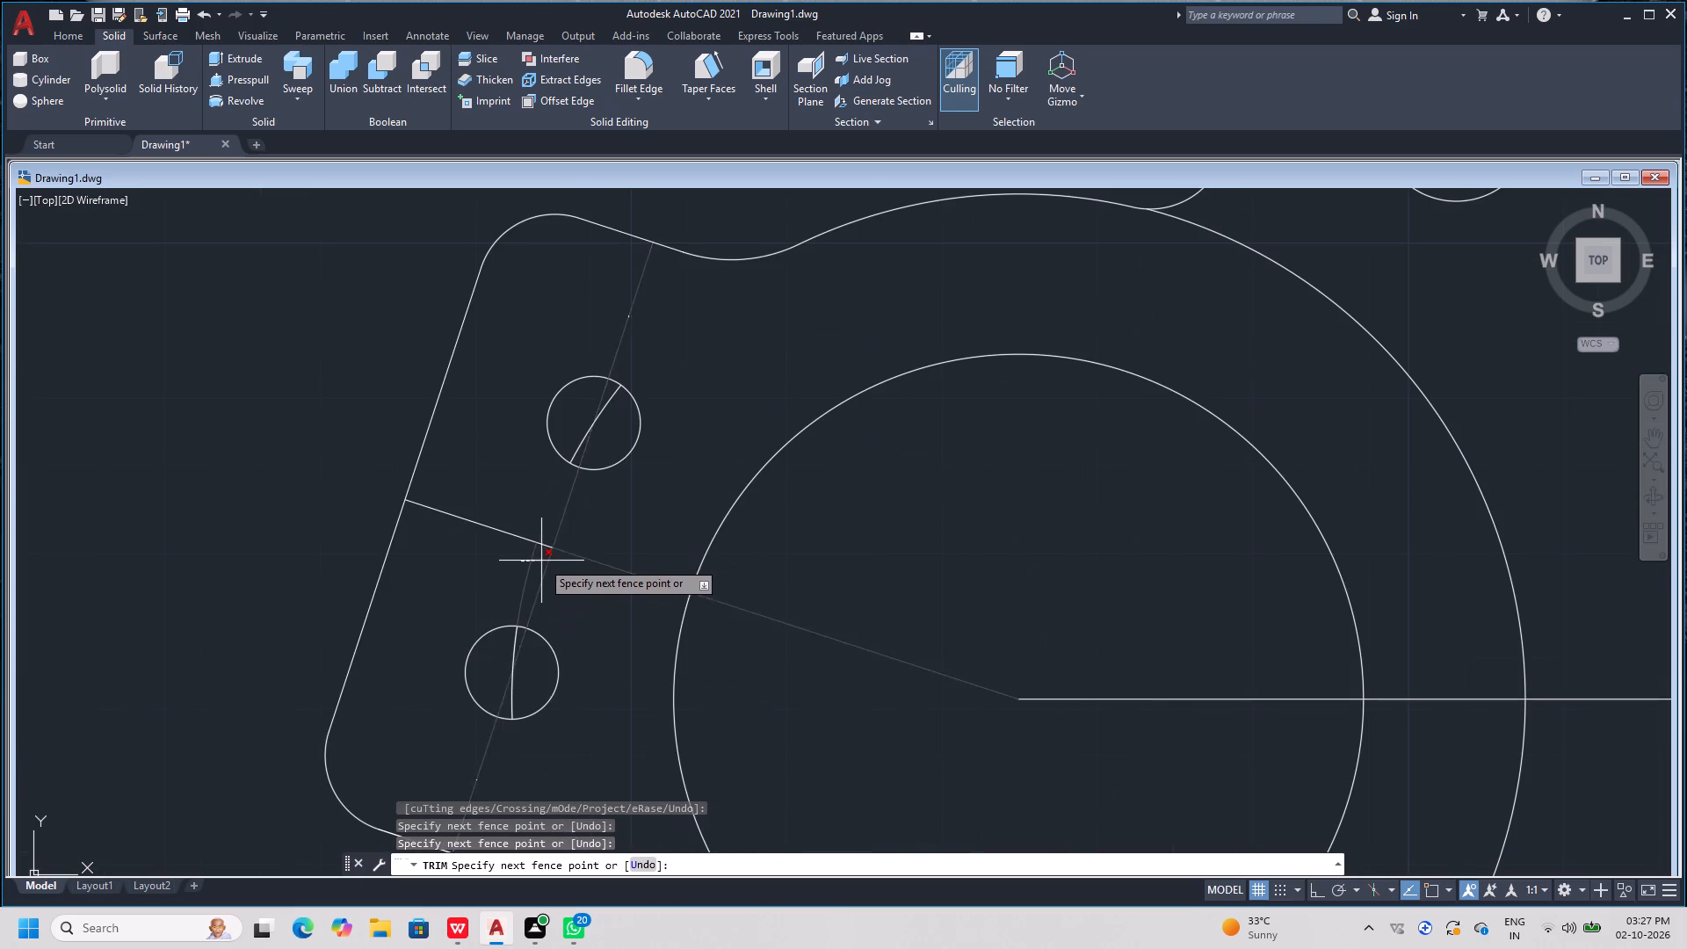
key("Escape")
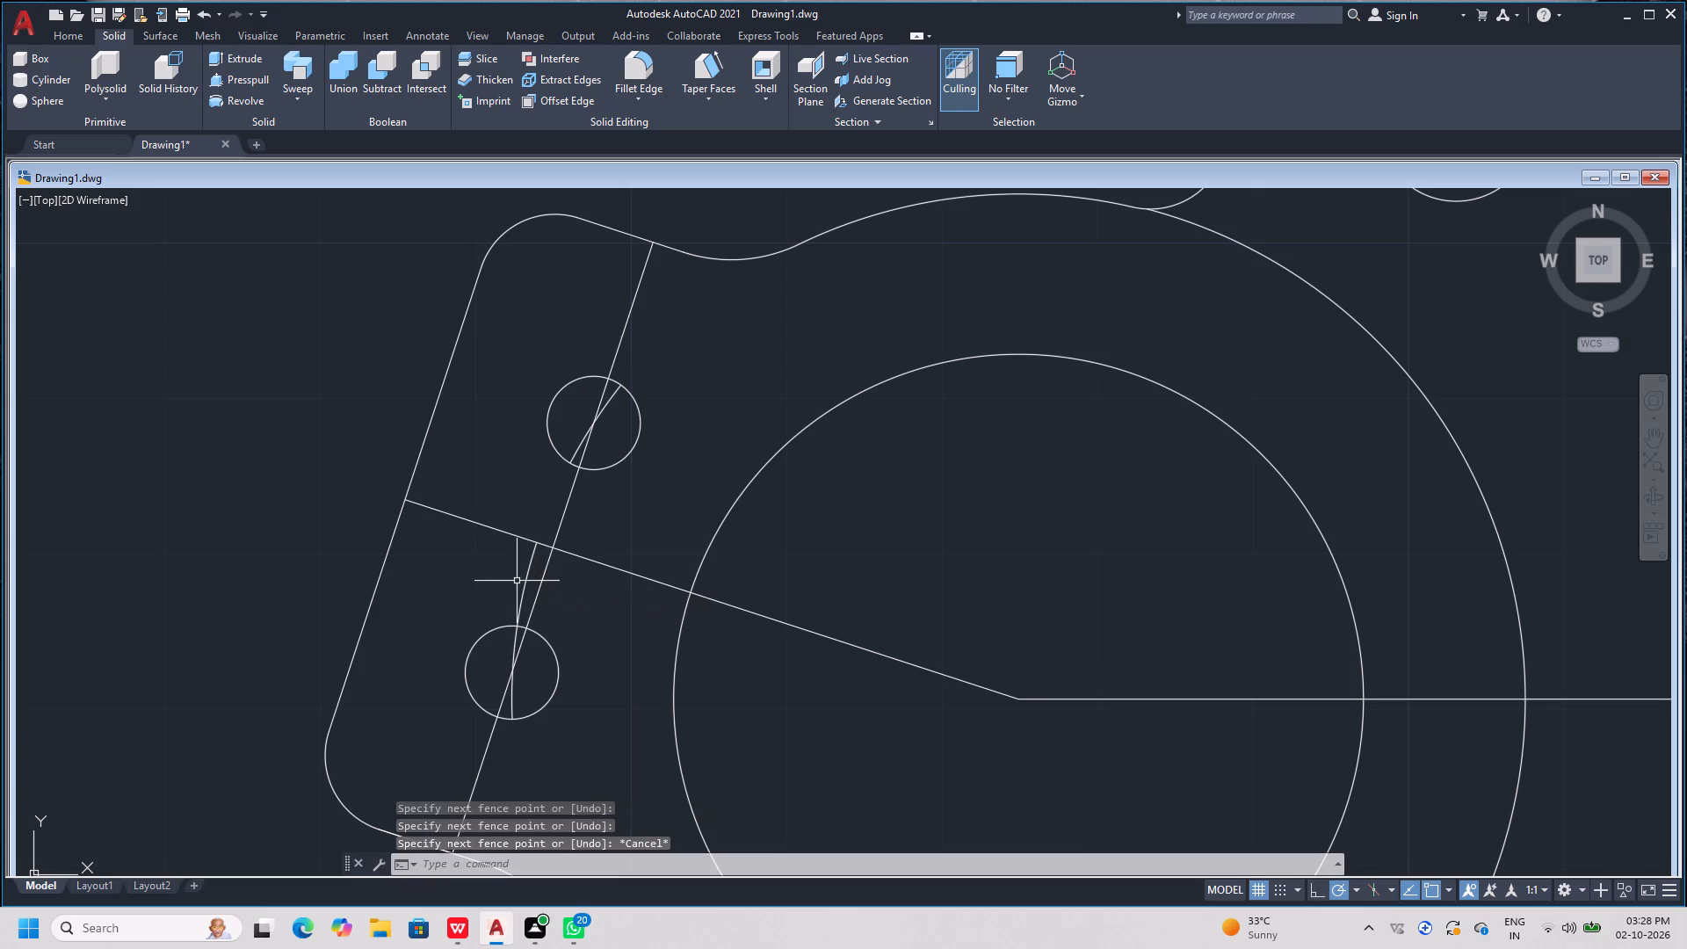
key("space")
left_click(525, 576)
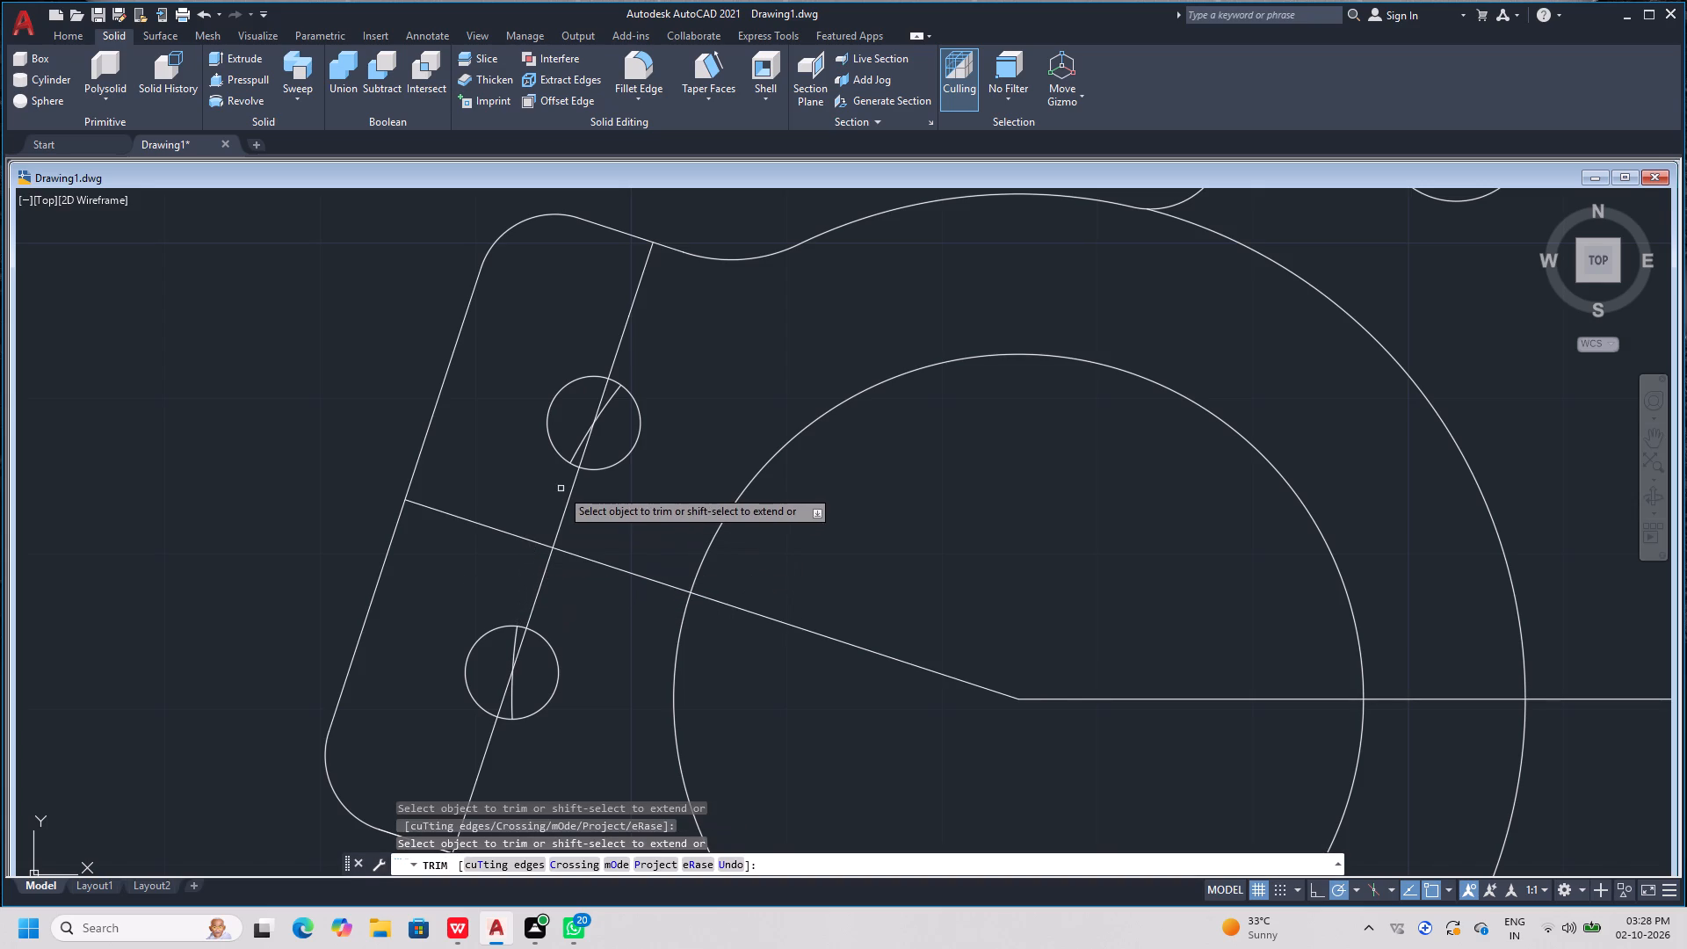
Trim the outer circle's leftover pieces inside the strip's upper and lower holes.
left_click(576, 449)
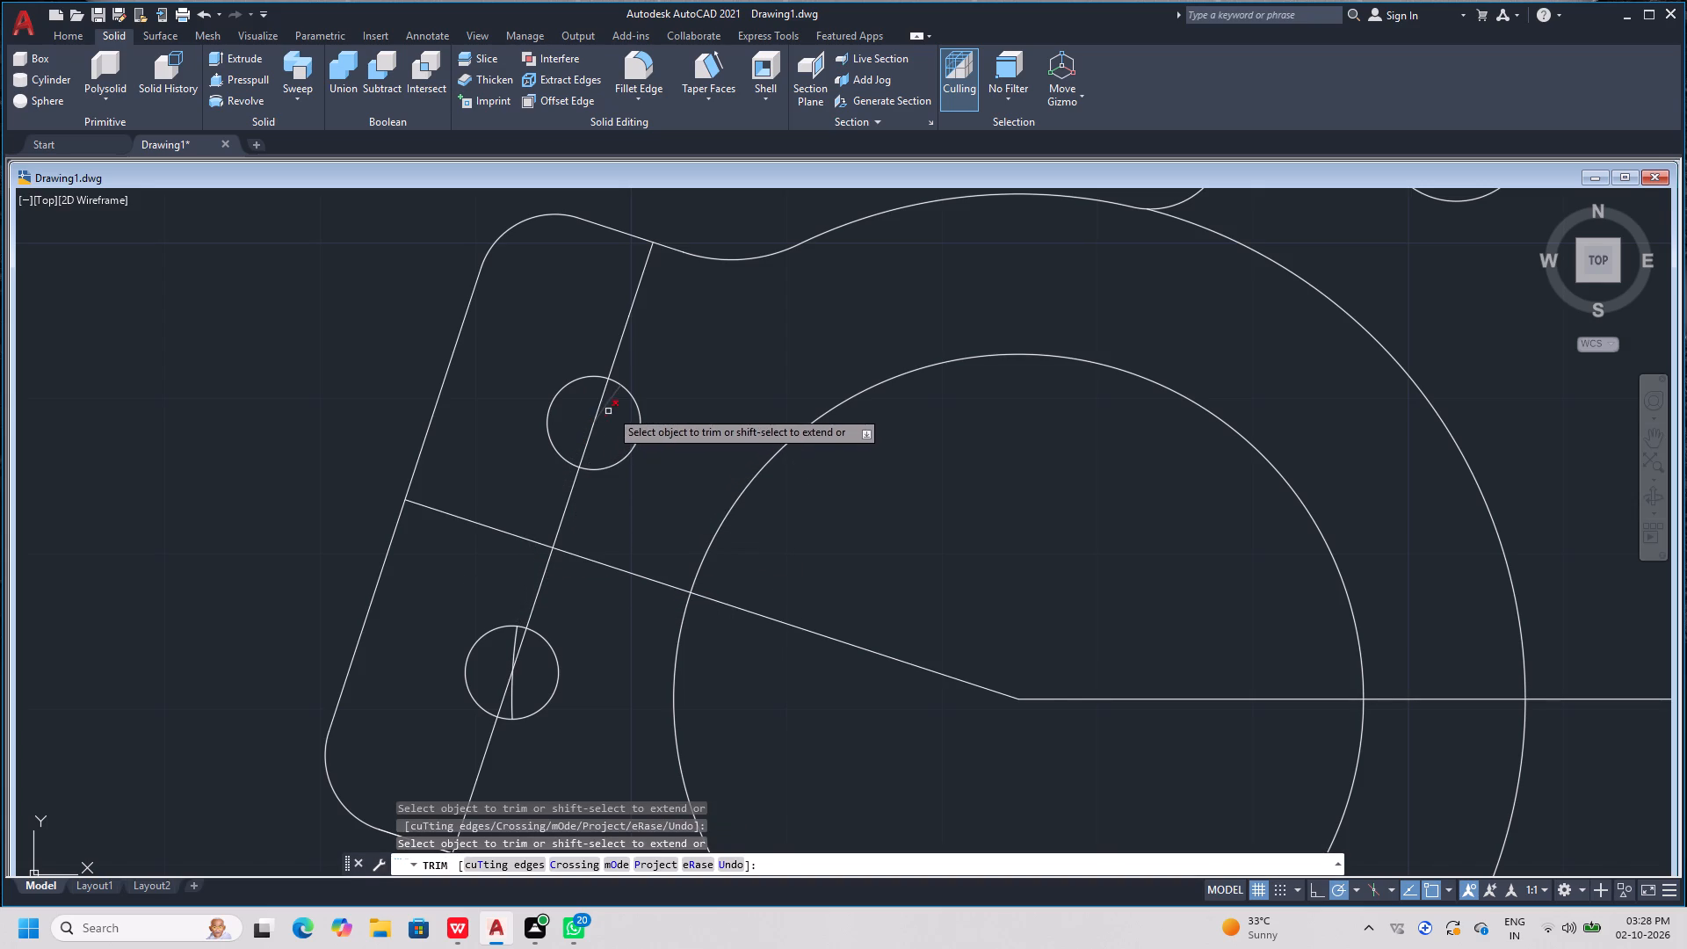
left_click(612, 392)
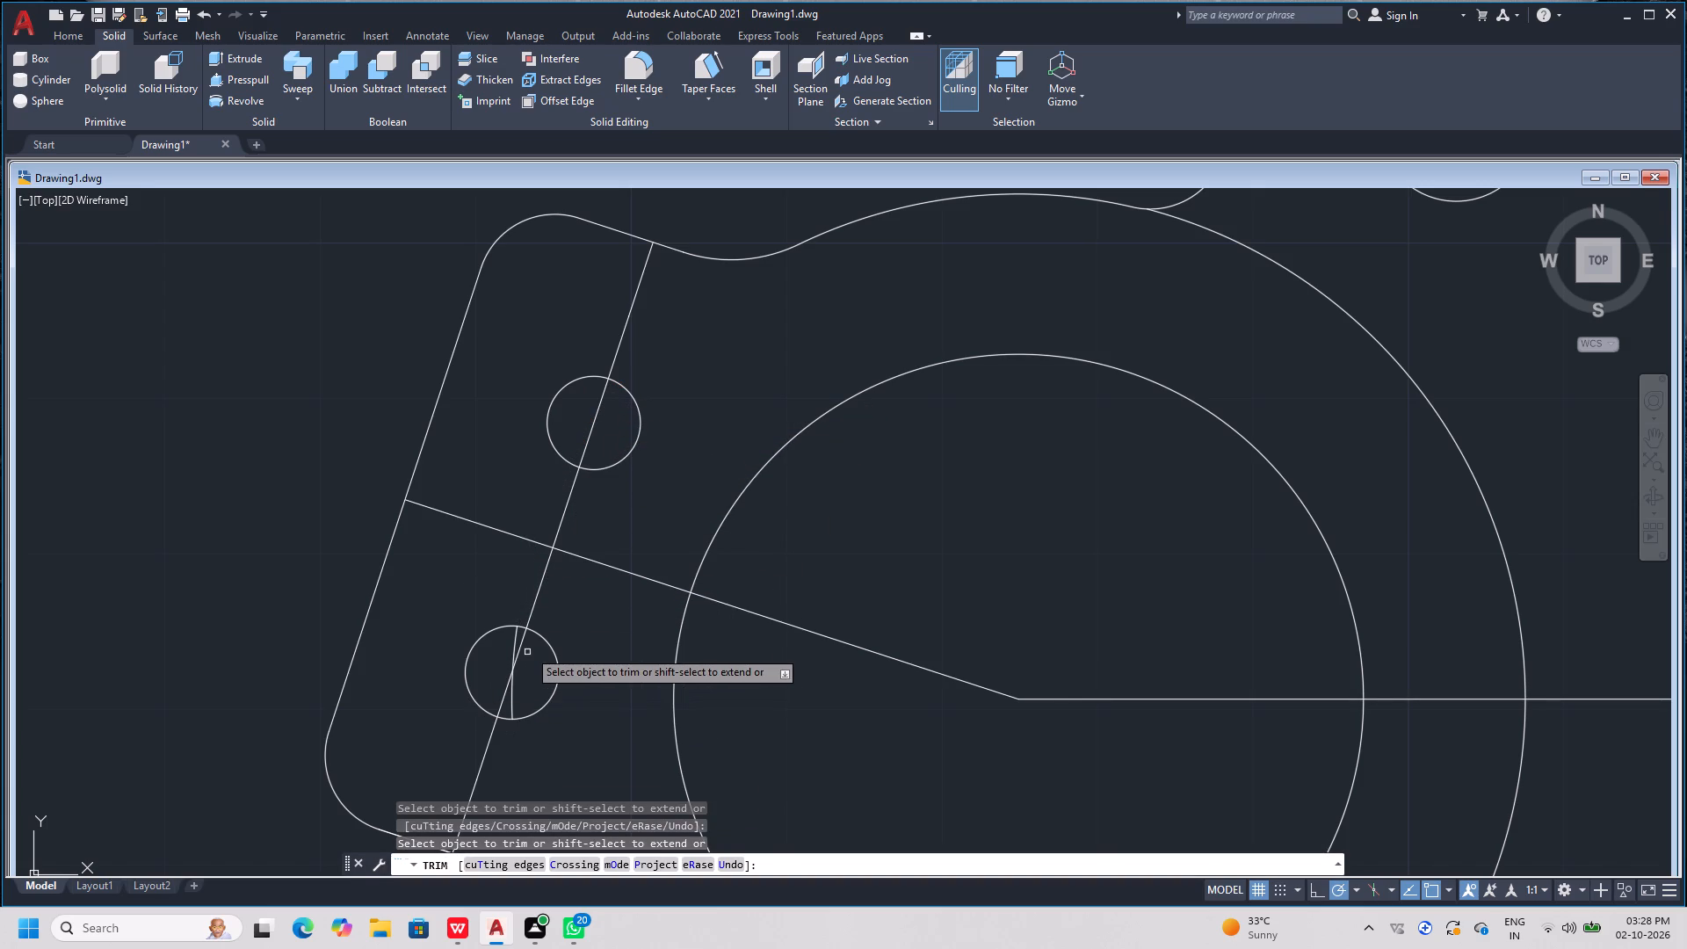
left_click(514, 642)
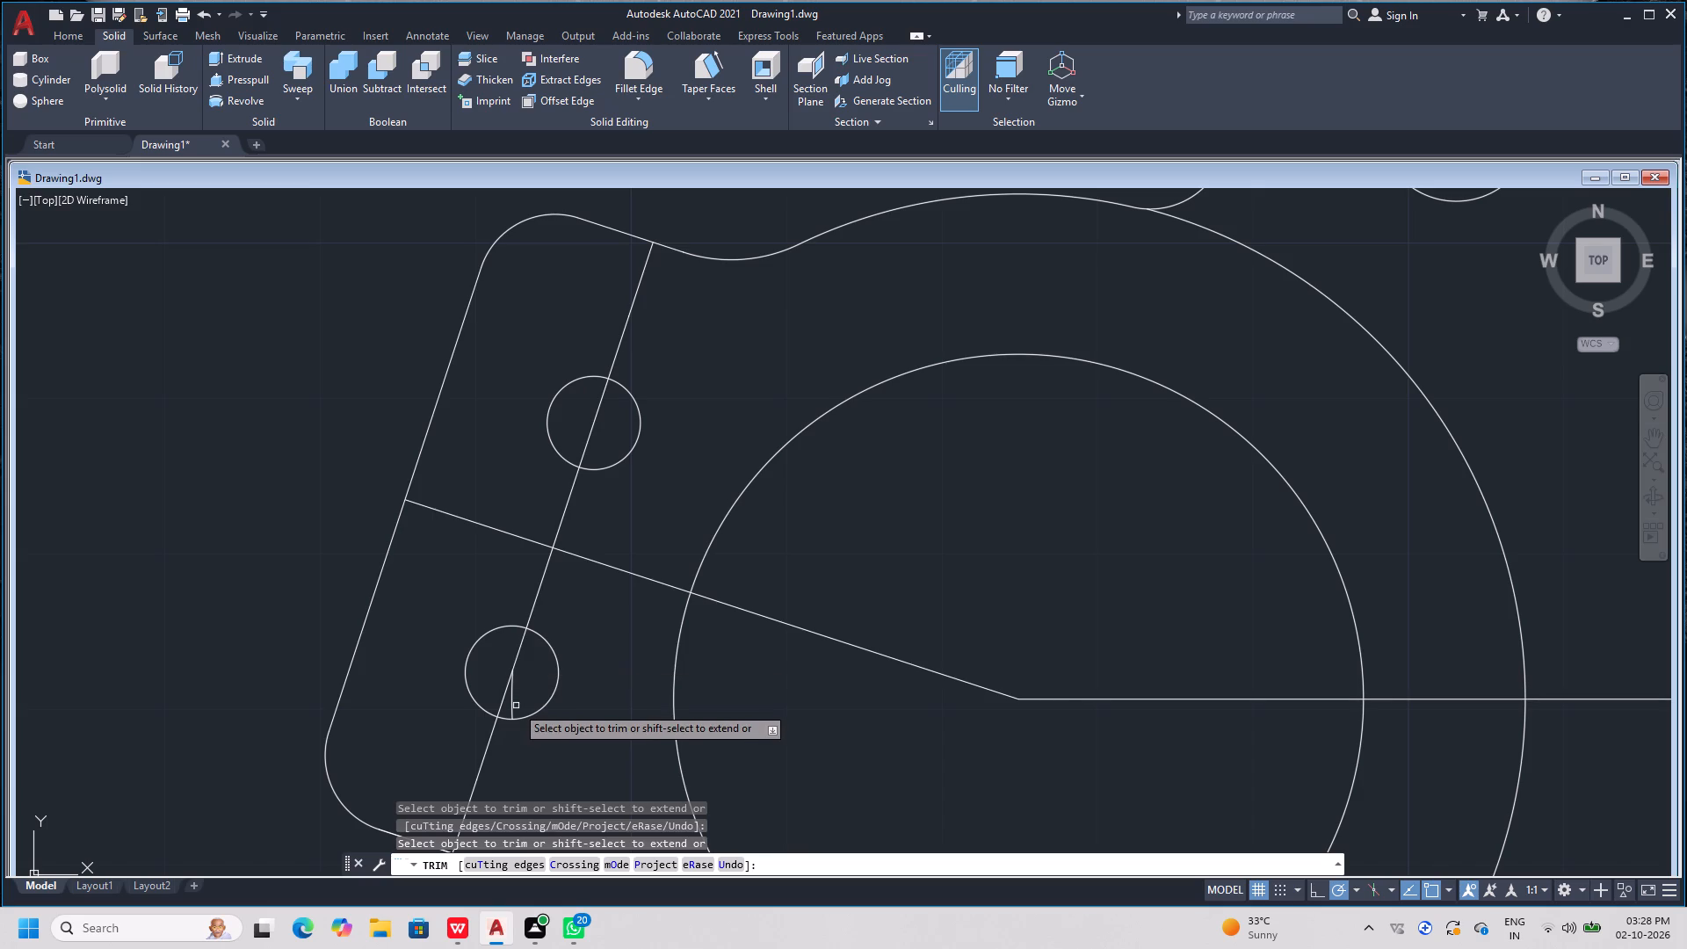
left_click(512, 709)
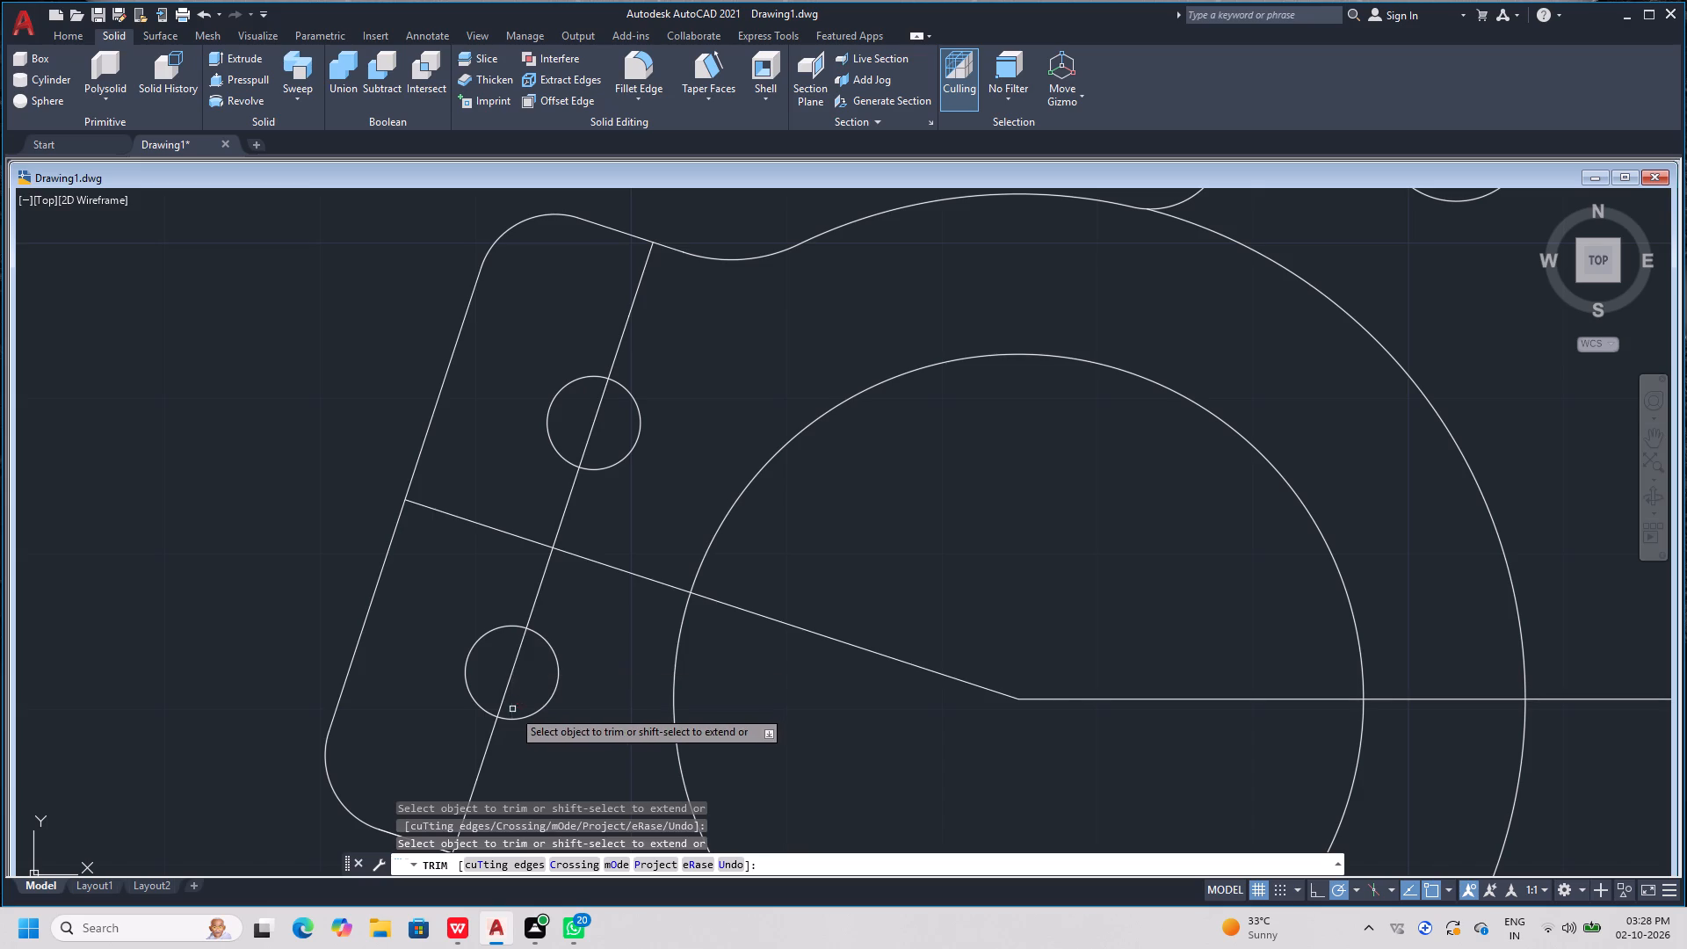
Trim away the short vertical line between the top edge and the centre of the upper block's hole.
scroll(568, 636, "down", 2)
scroll(786, 489, "down", 1)
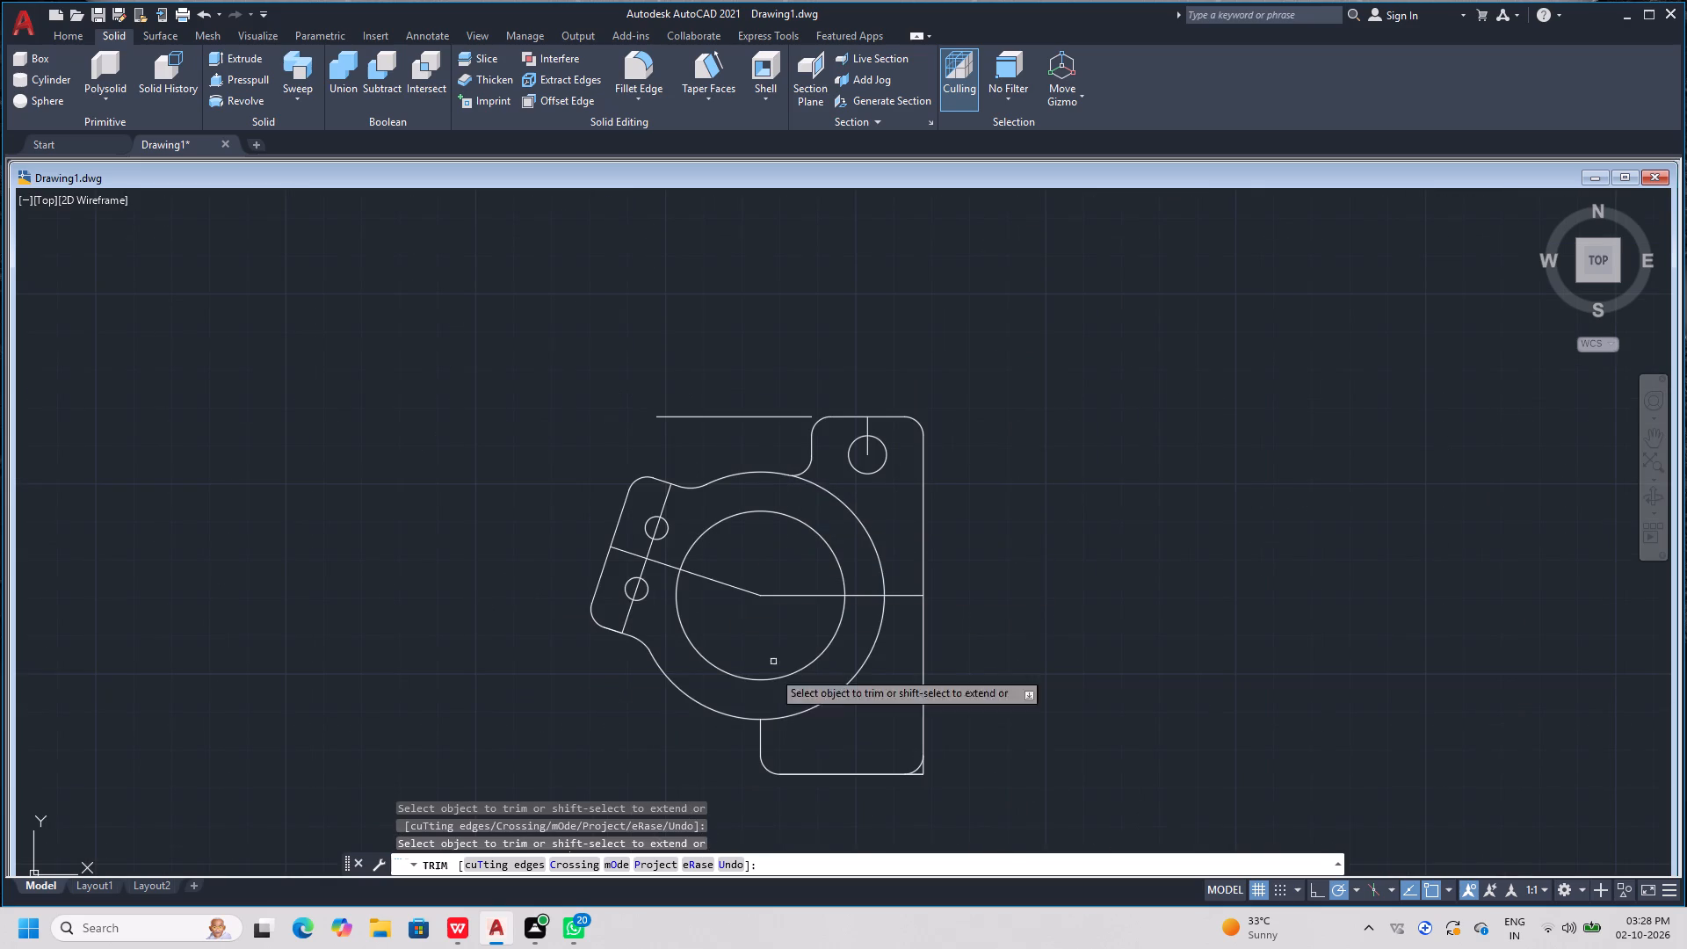
left_click(867, 457)
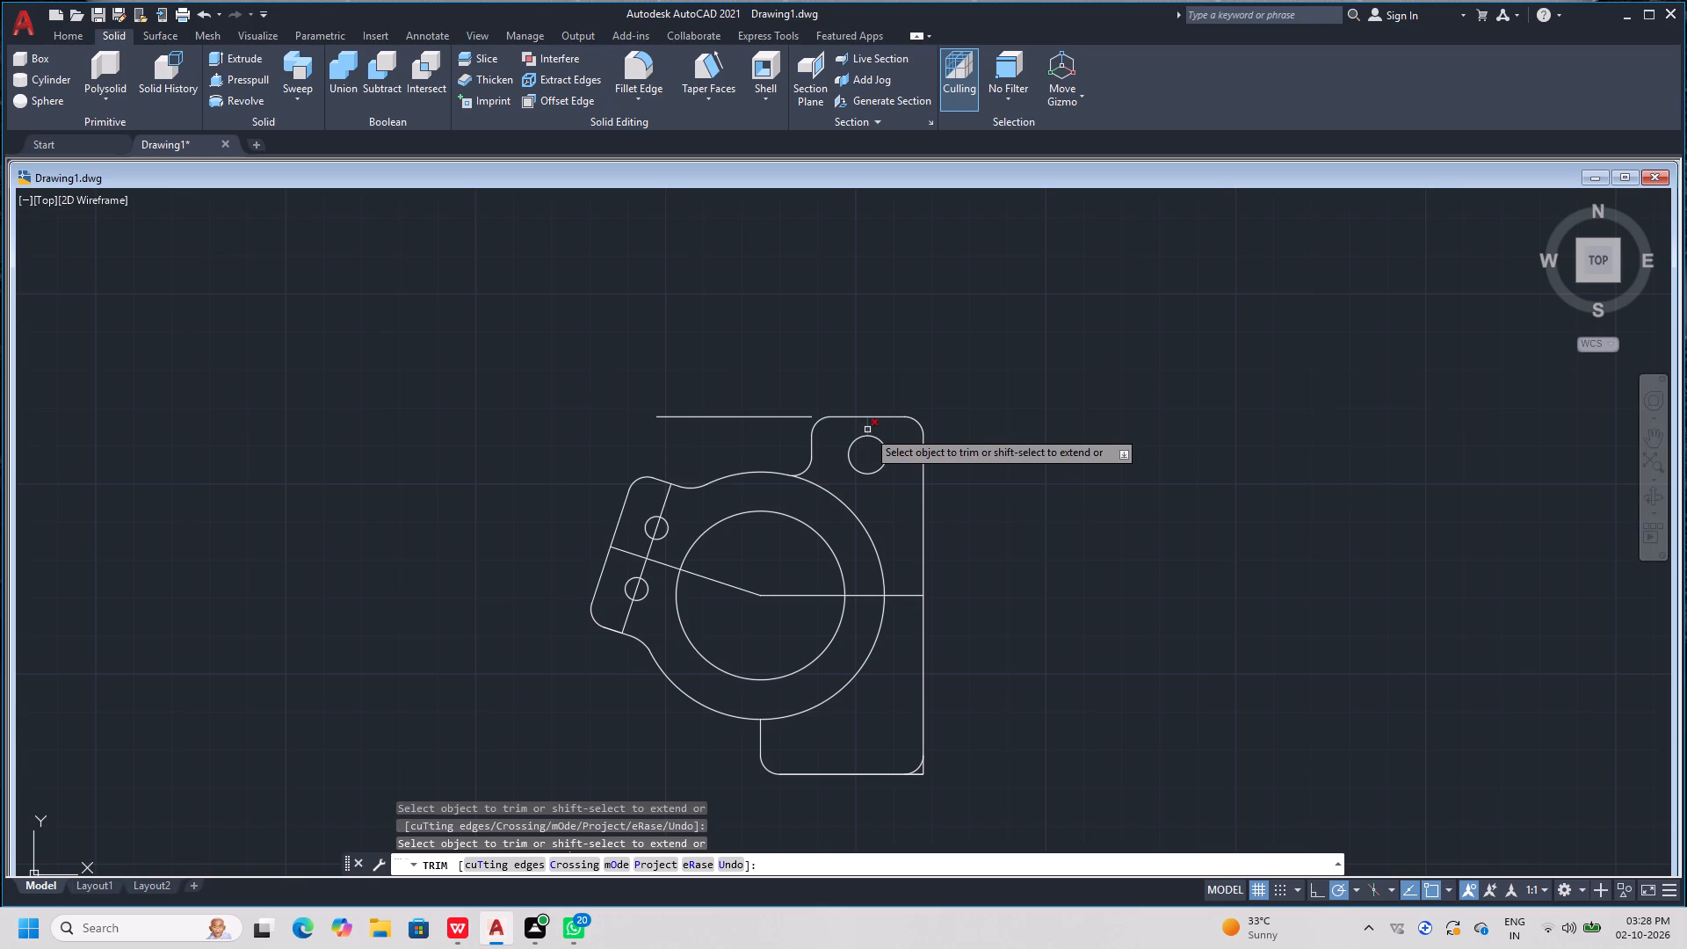
left_click(867, 430)
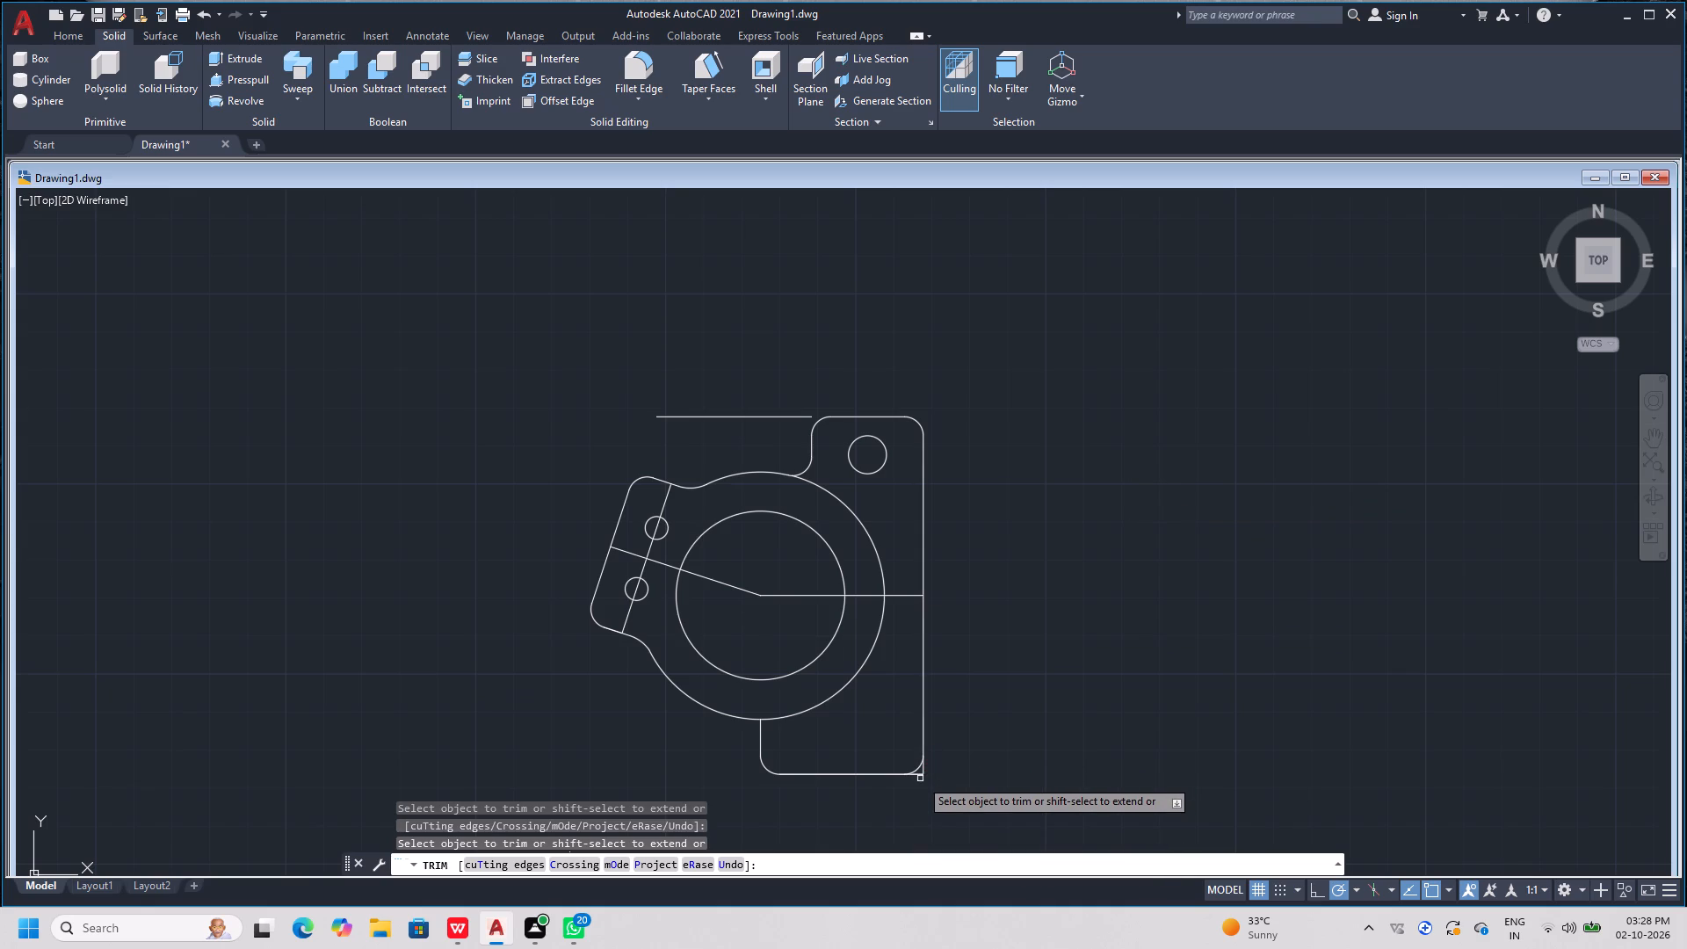
Trim the straight line ends that overhang the fillet at the outline's lower right corner, and finish trimming.
left_click(924, 775)
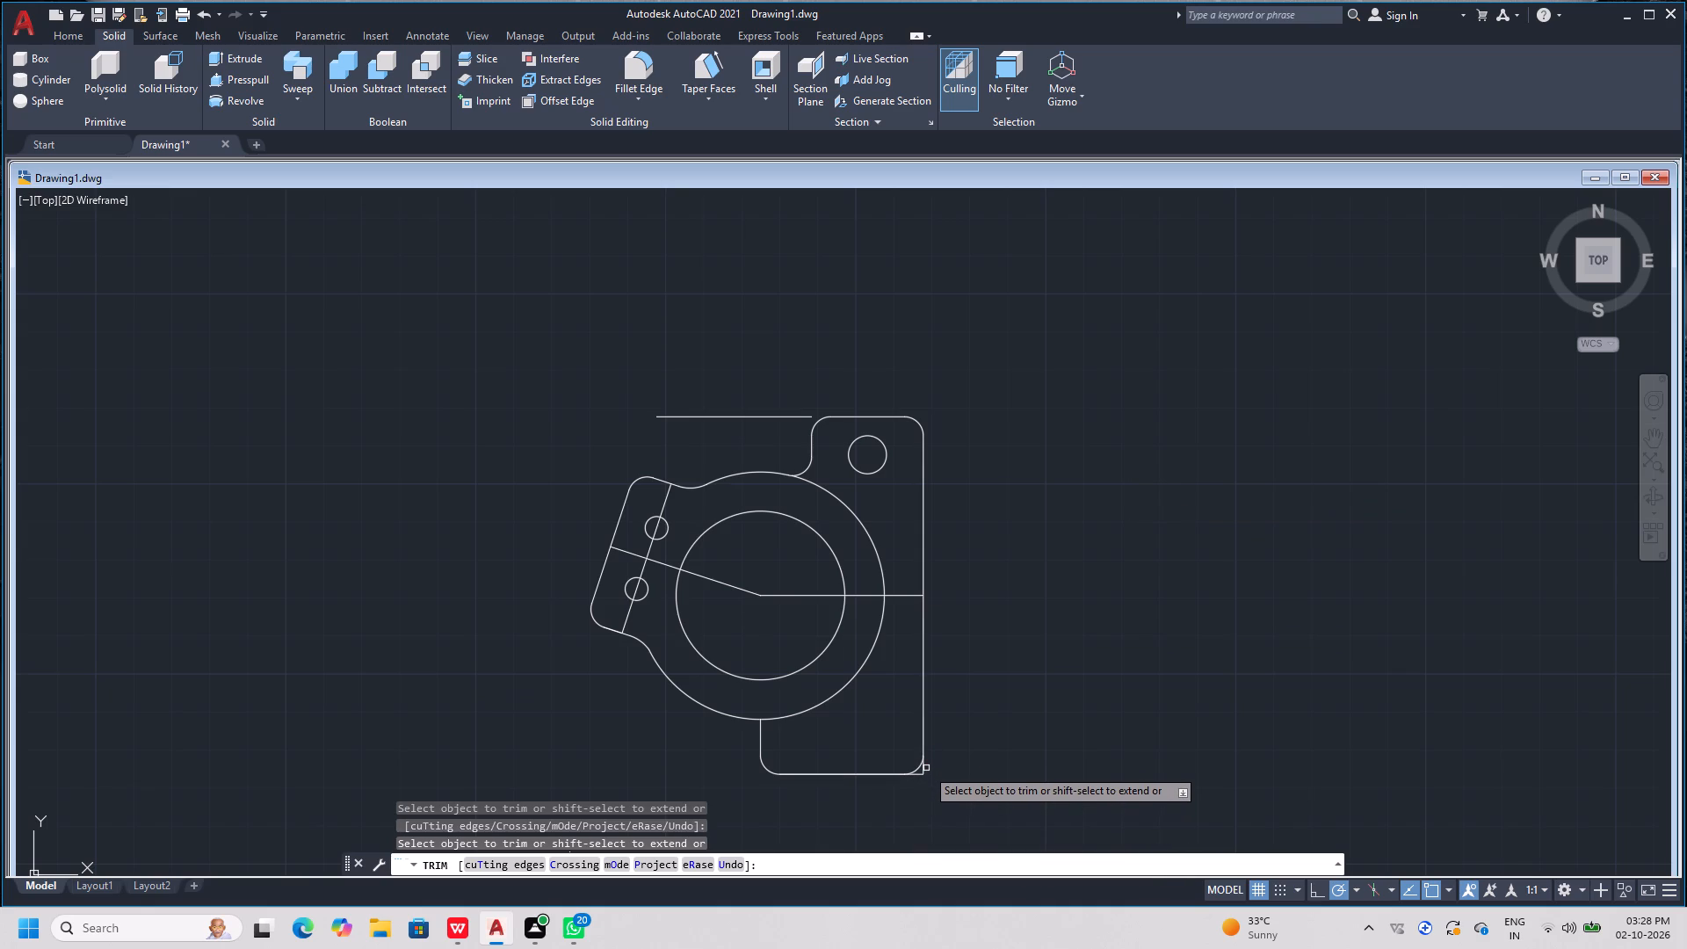
left_click(923, 770)
left_click(921, 773)
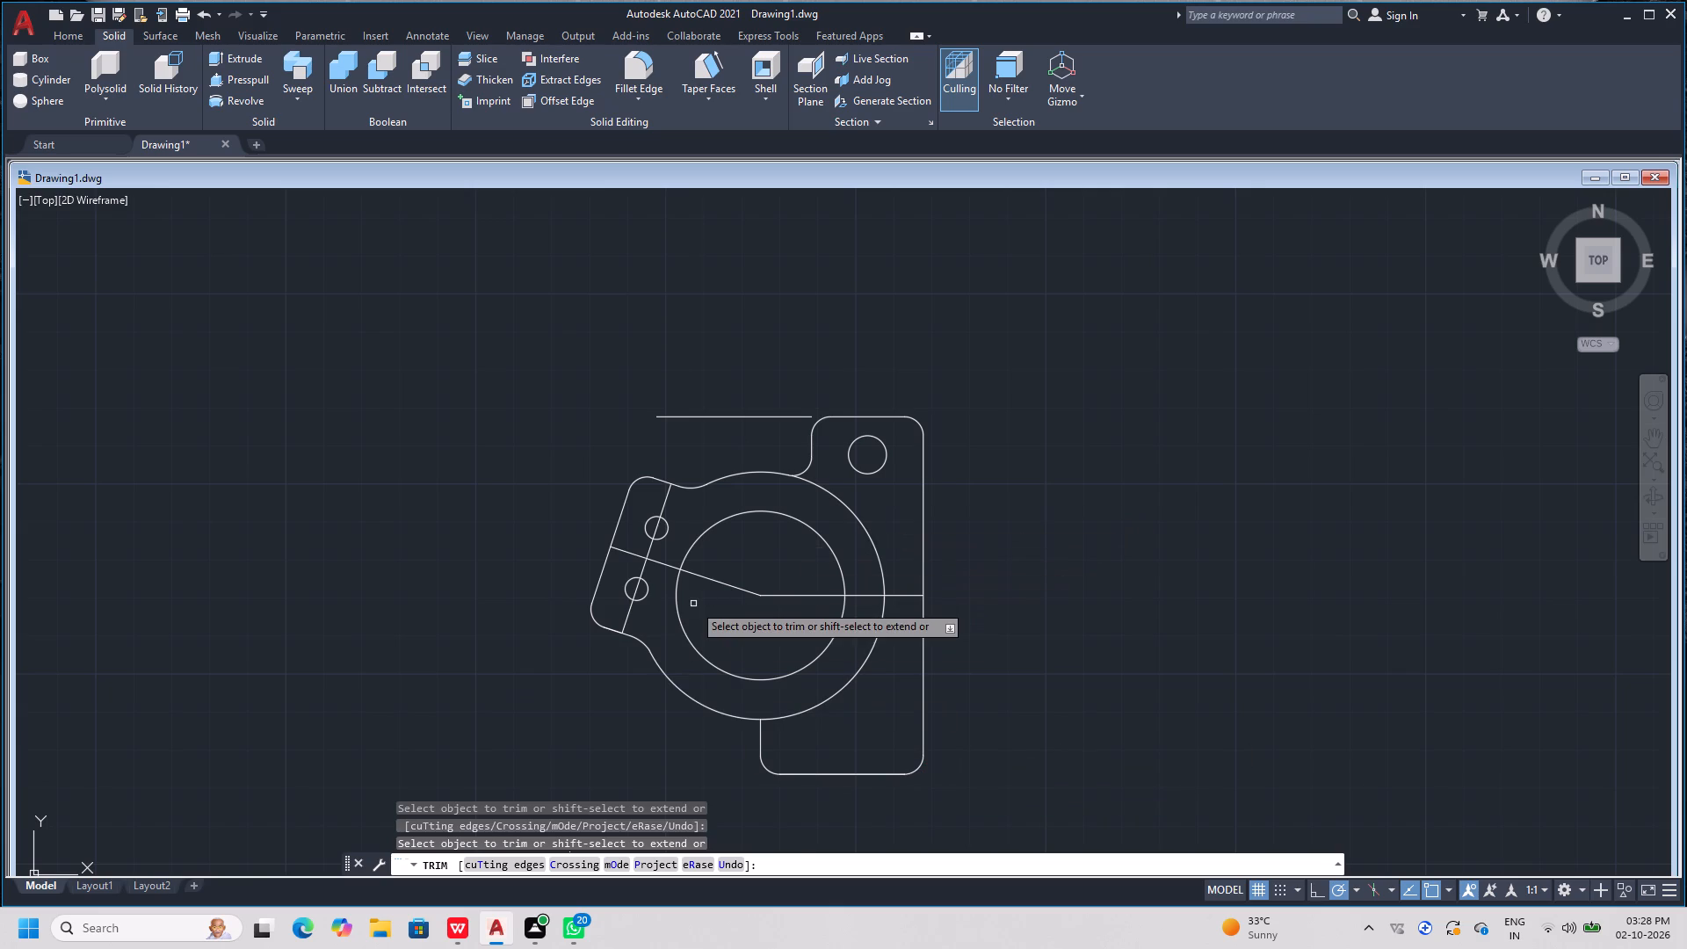
scroll(693, 604, "up", 1)
scroll(681, 663, "down", 1)
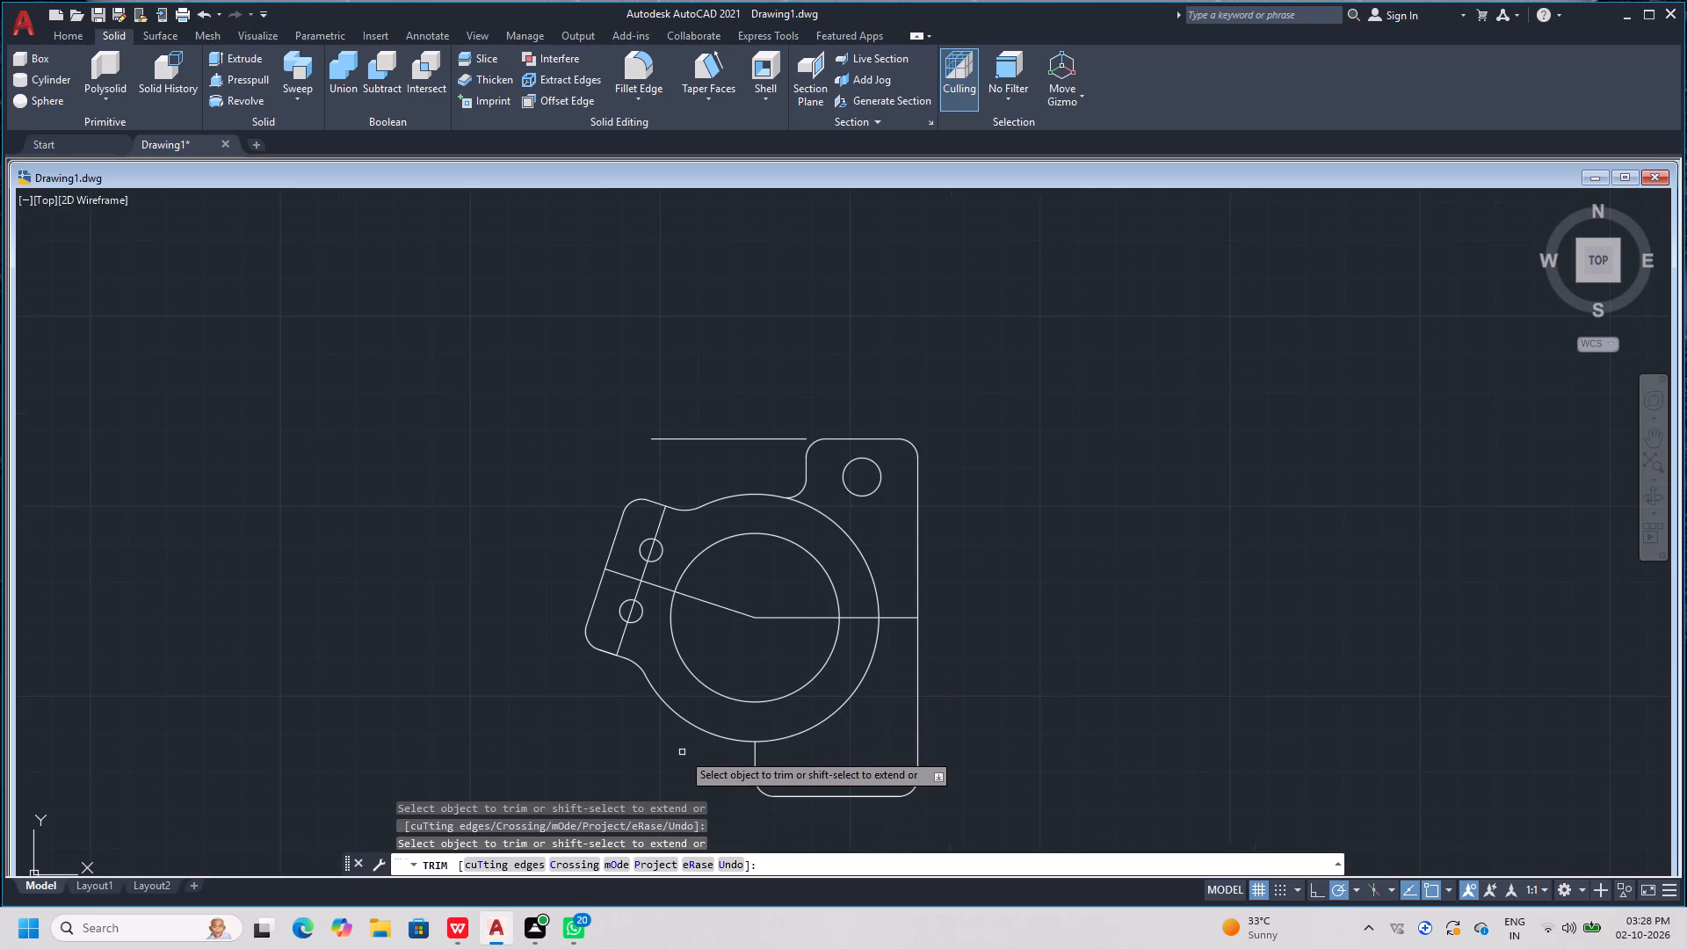
scroll(682, 752, "up", 1)
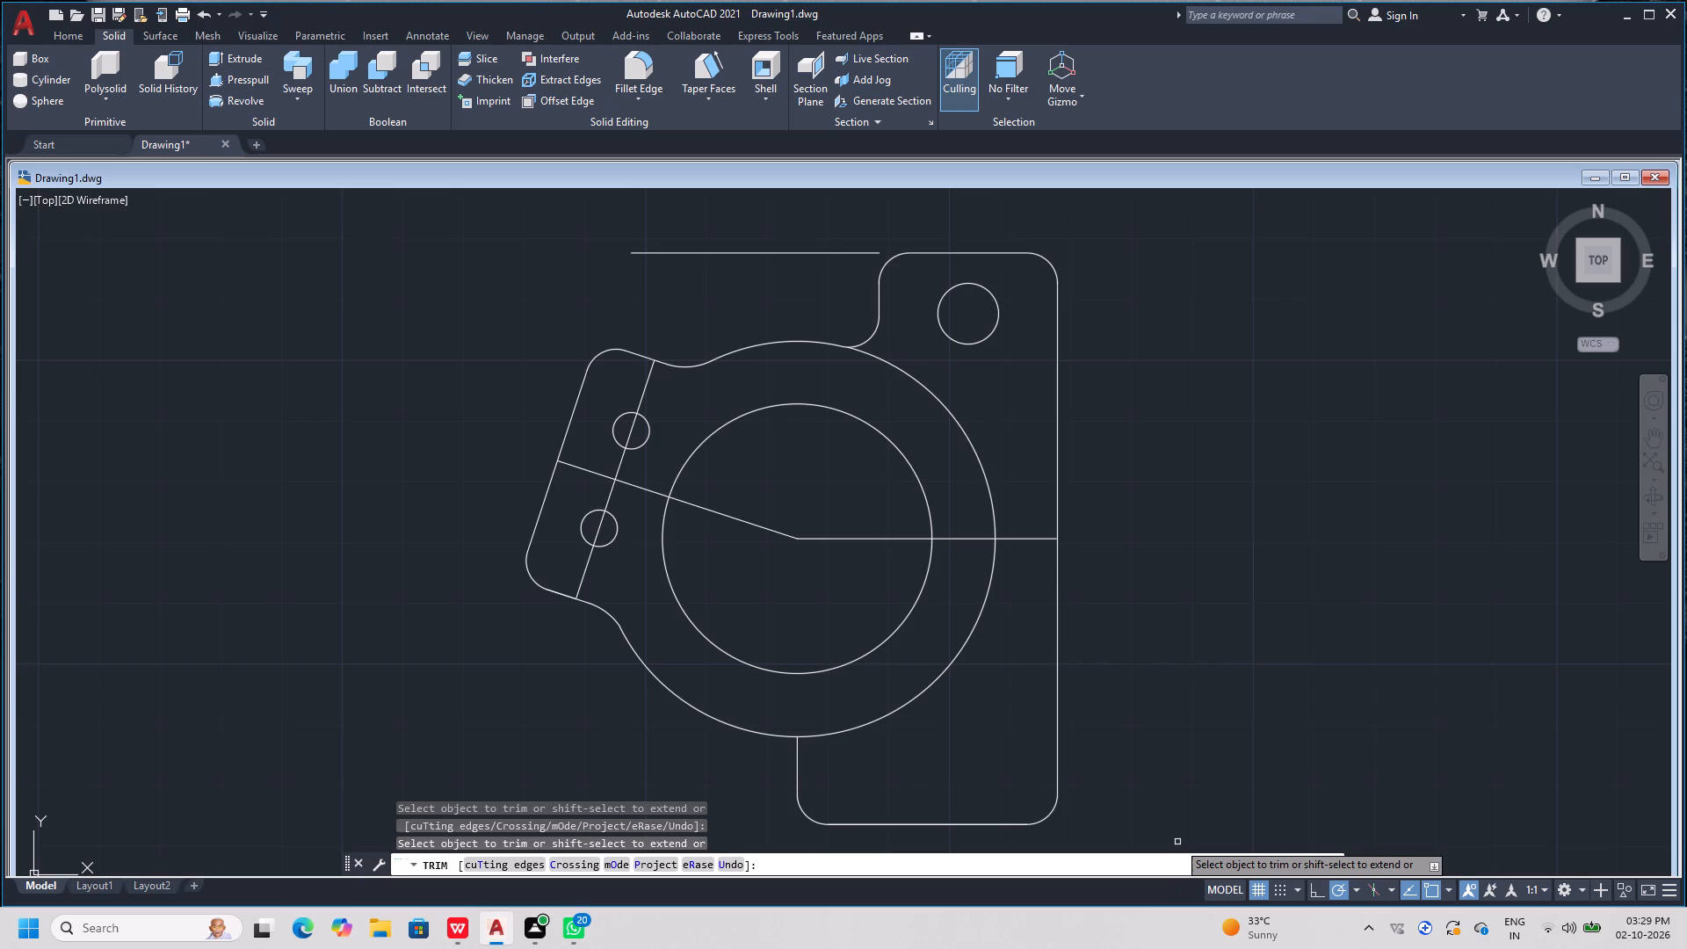
key("Escape")
key("Escape")
key("Escape")
Measure the distance from the midpoint of the outline's bottom edge to the midpoint of its top edge.
key("d")
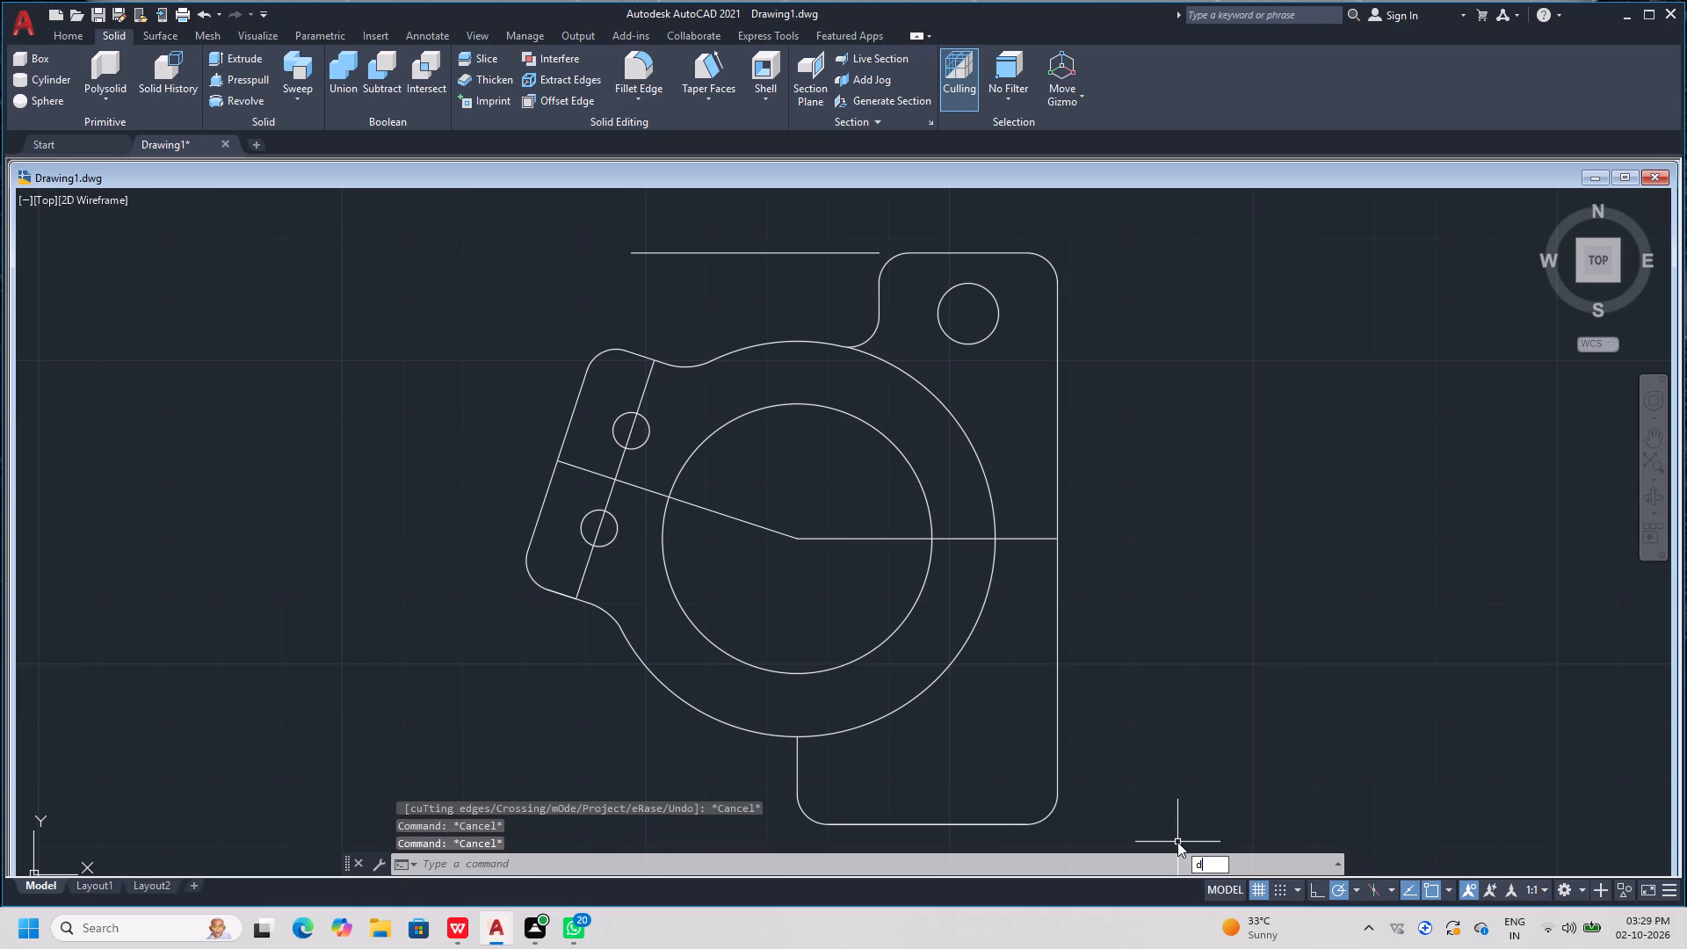
key("i")
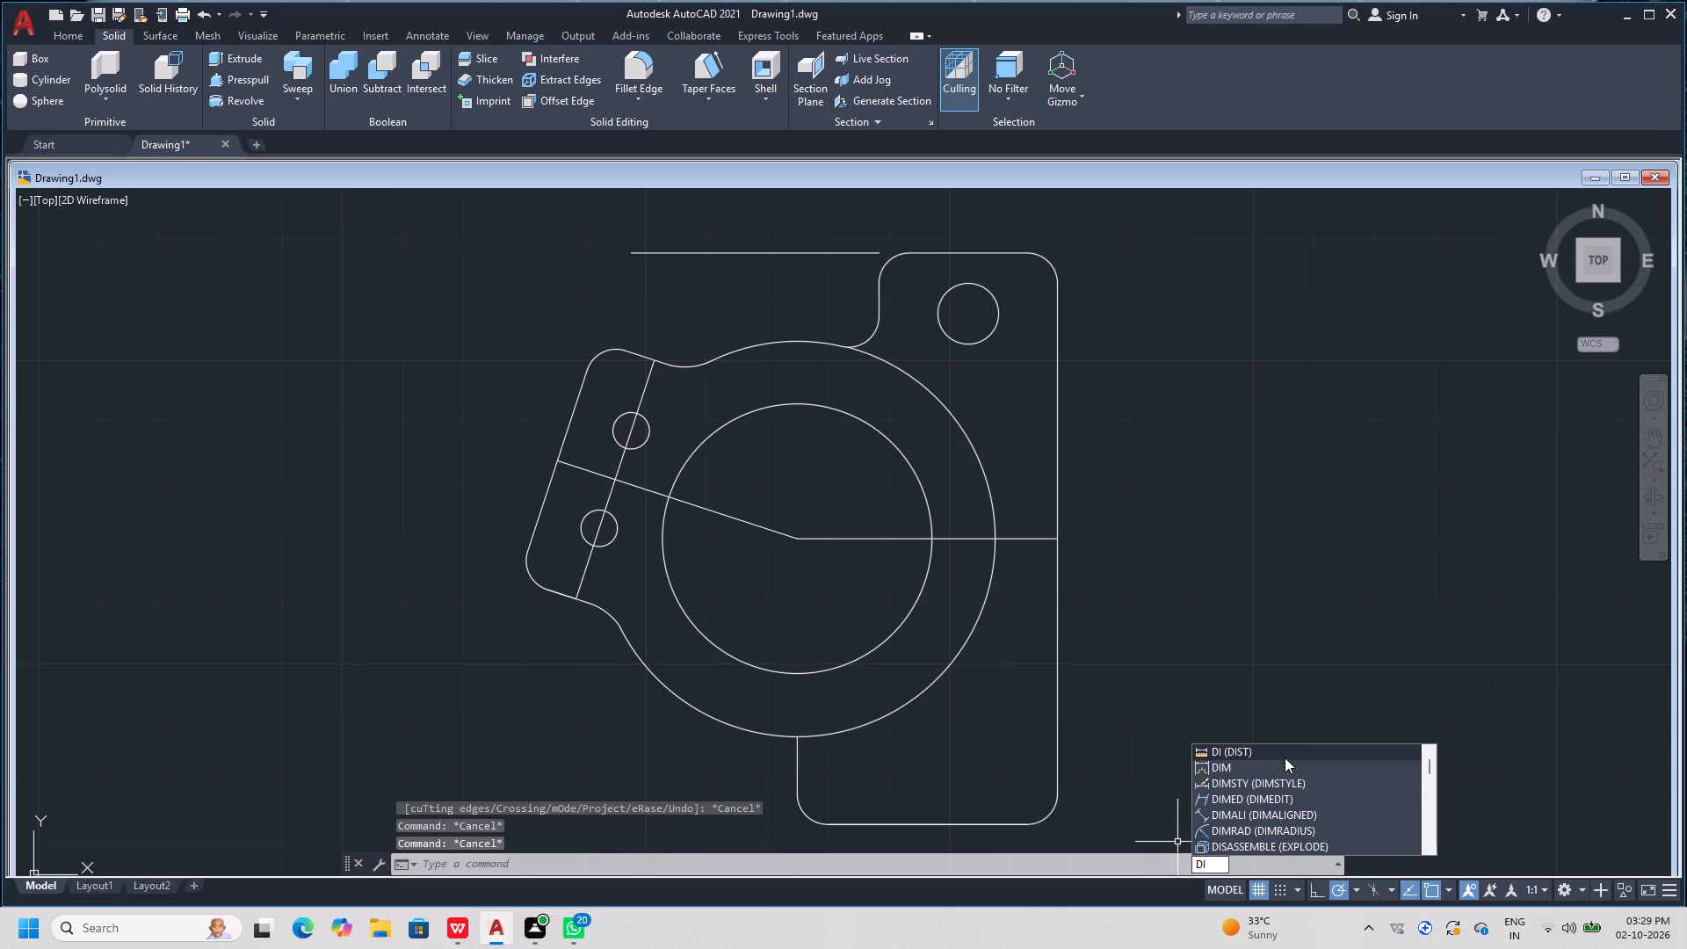
left_click(1290, 751)
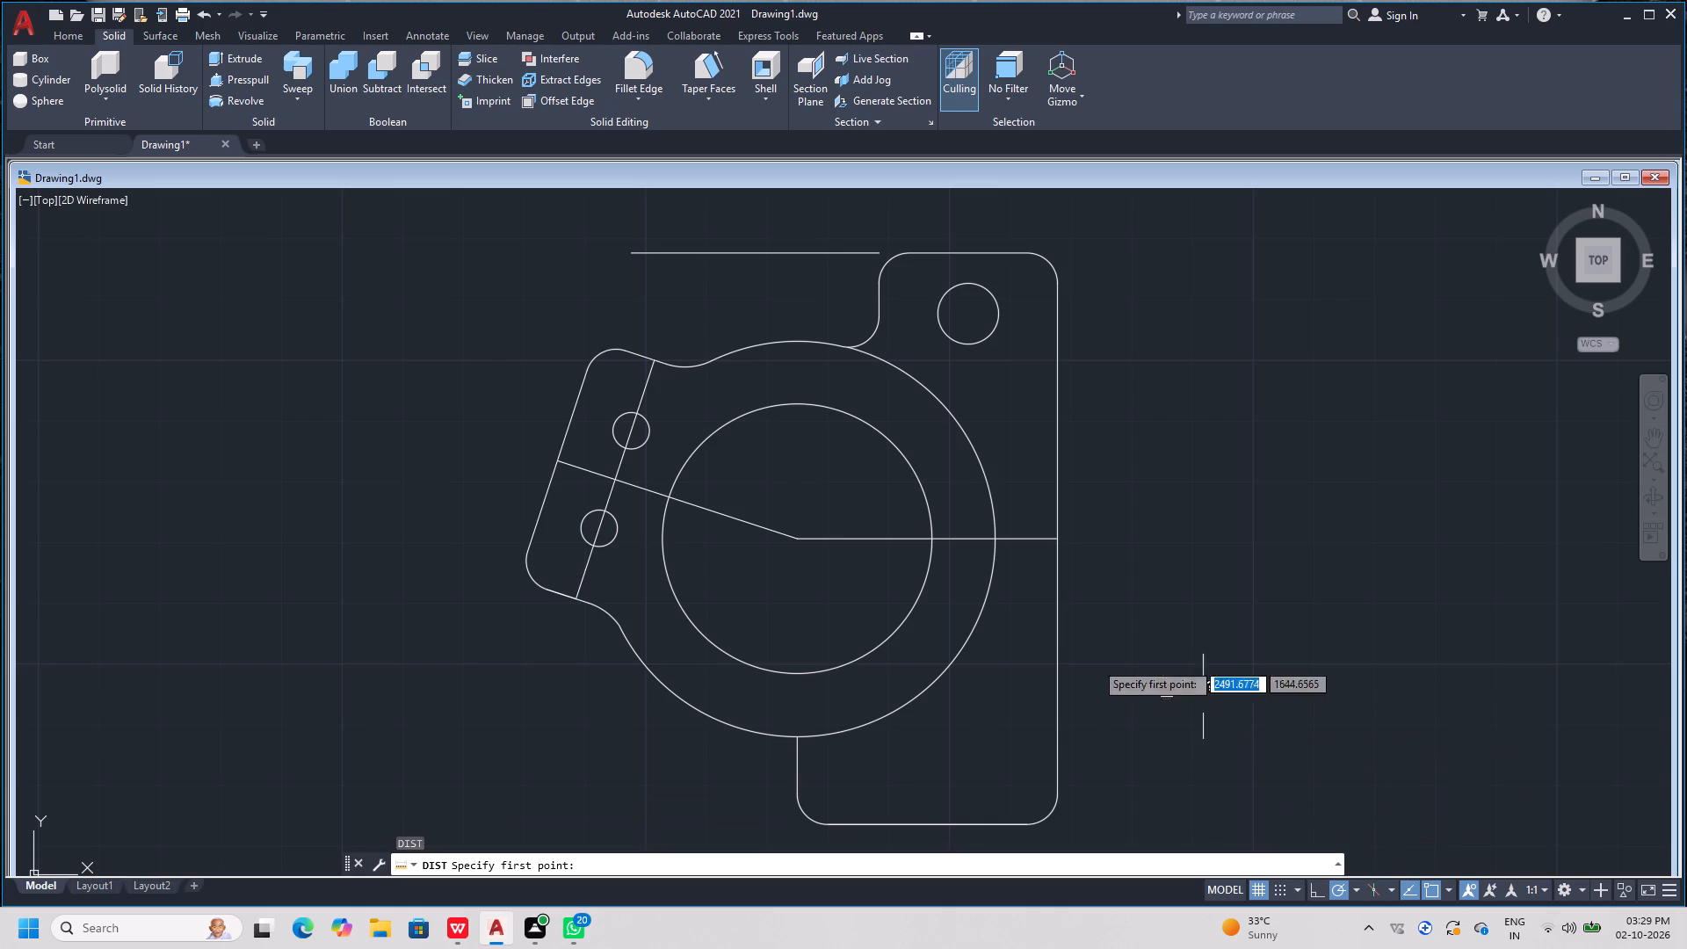
left_click(926, 827)
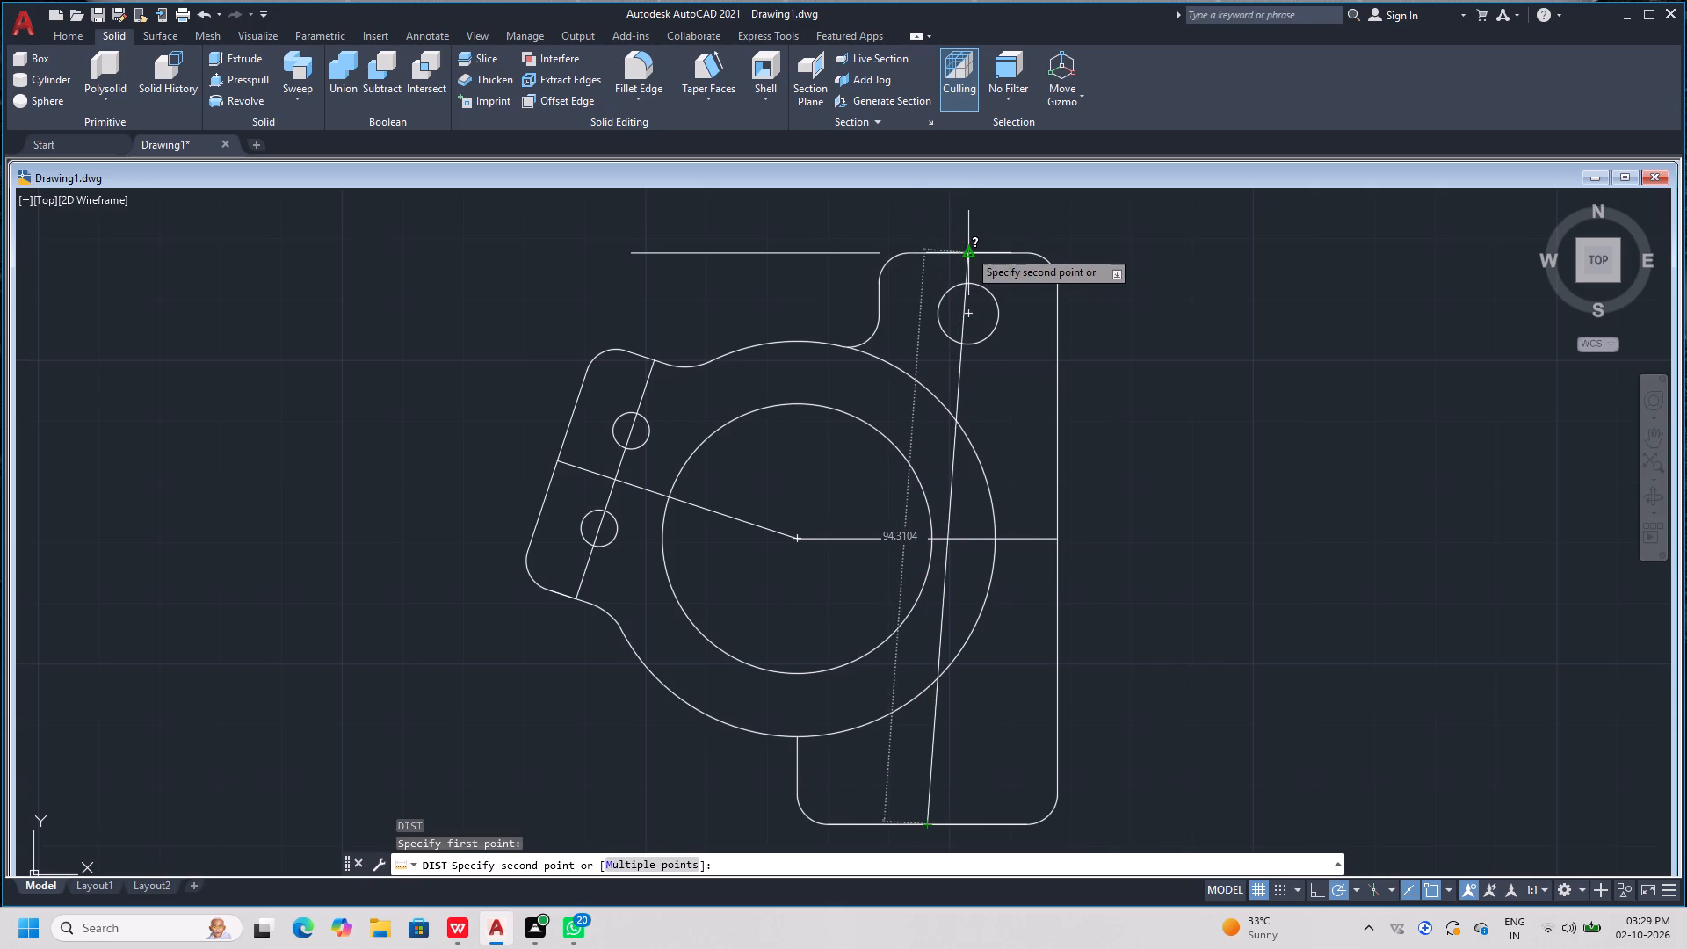
left_click(968, 250)
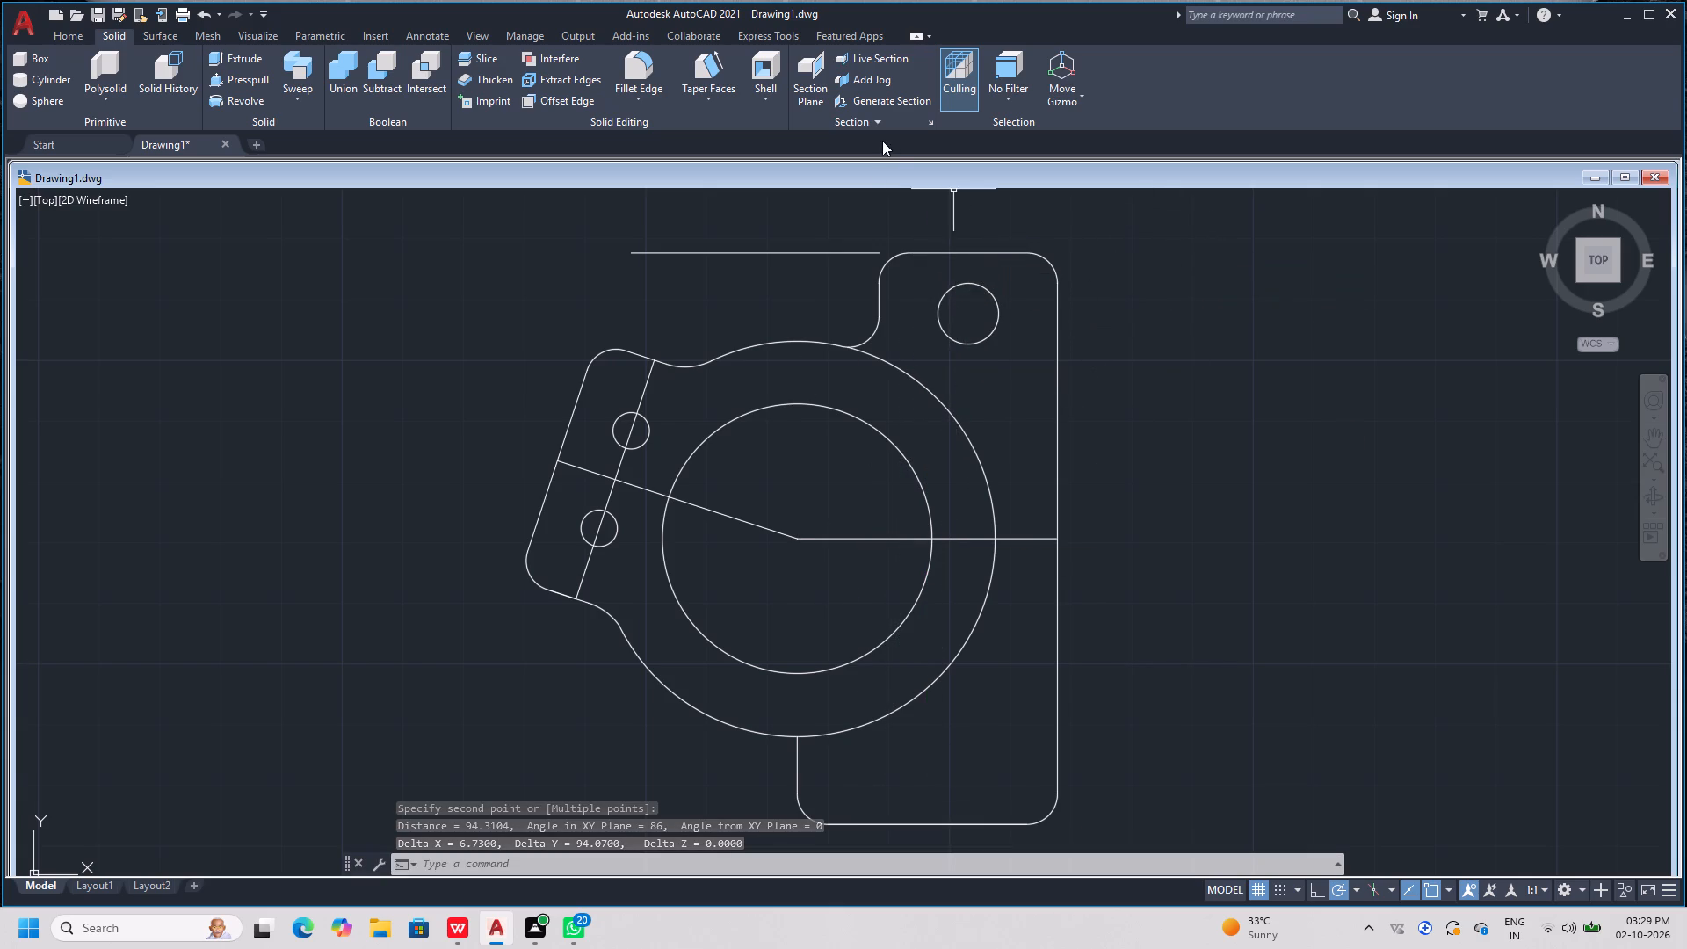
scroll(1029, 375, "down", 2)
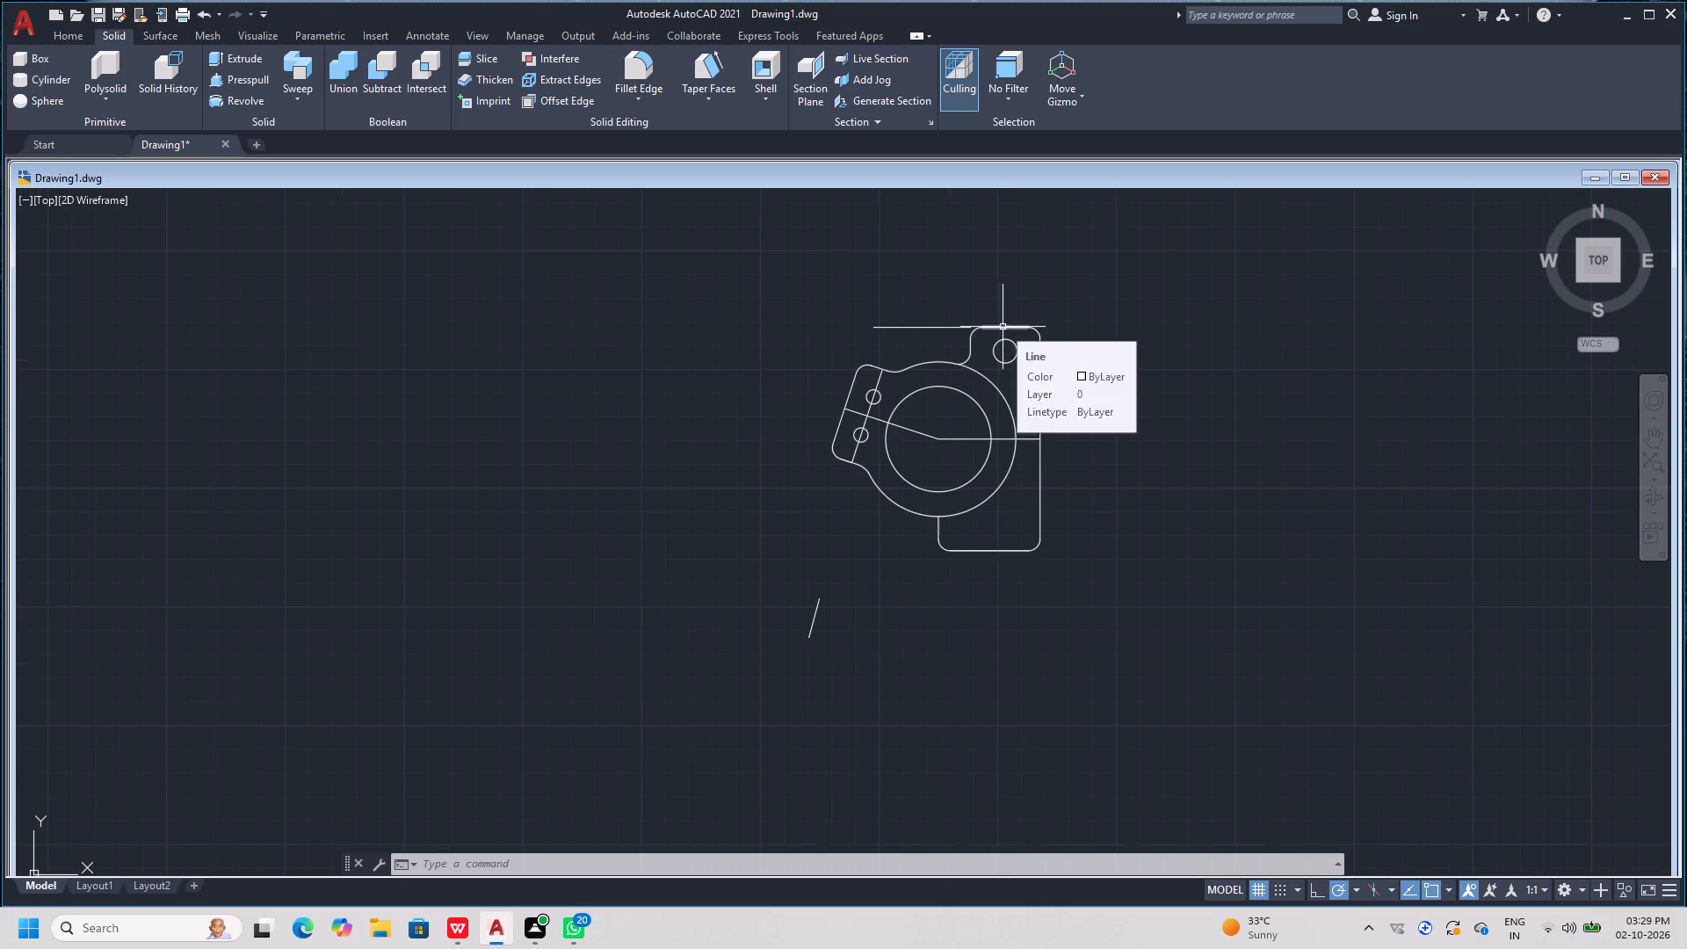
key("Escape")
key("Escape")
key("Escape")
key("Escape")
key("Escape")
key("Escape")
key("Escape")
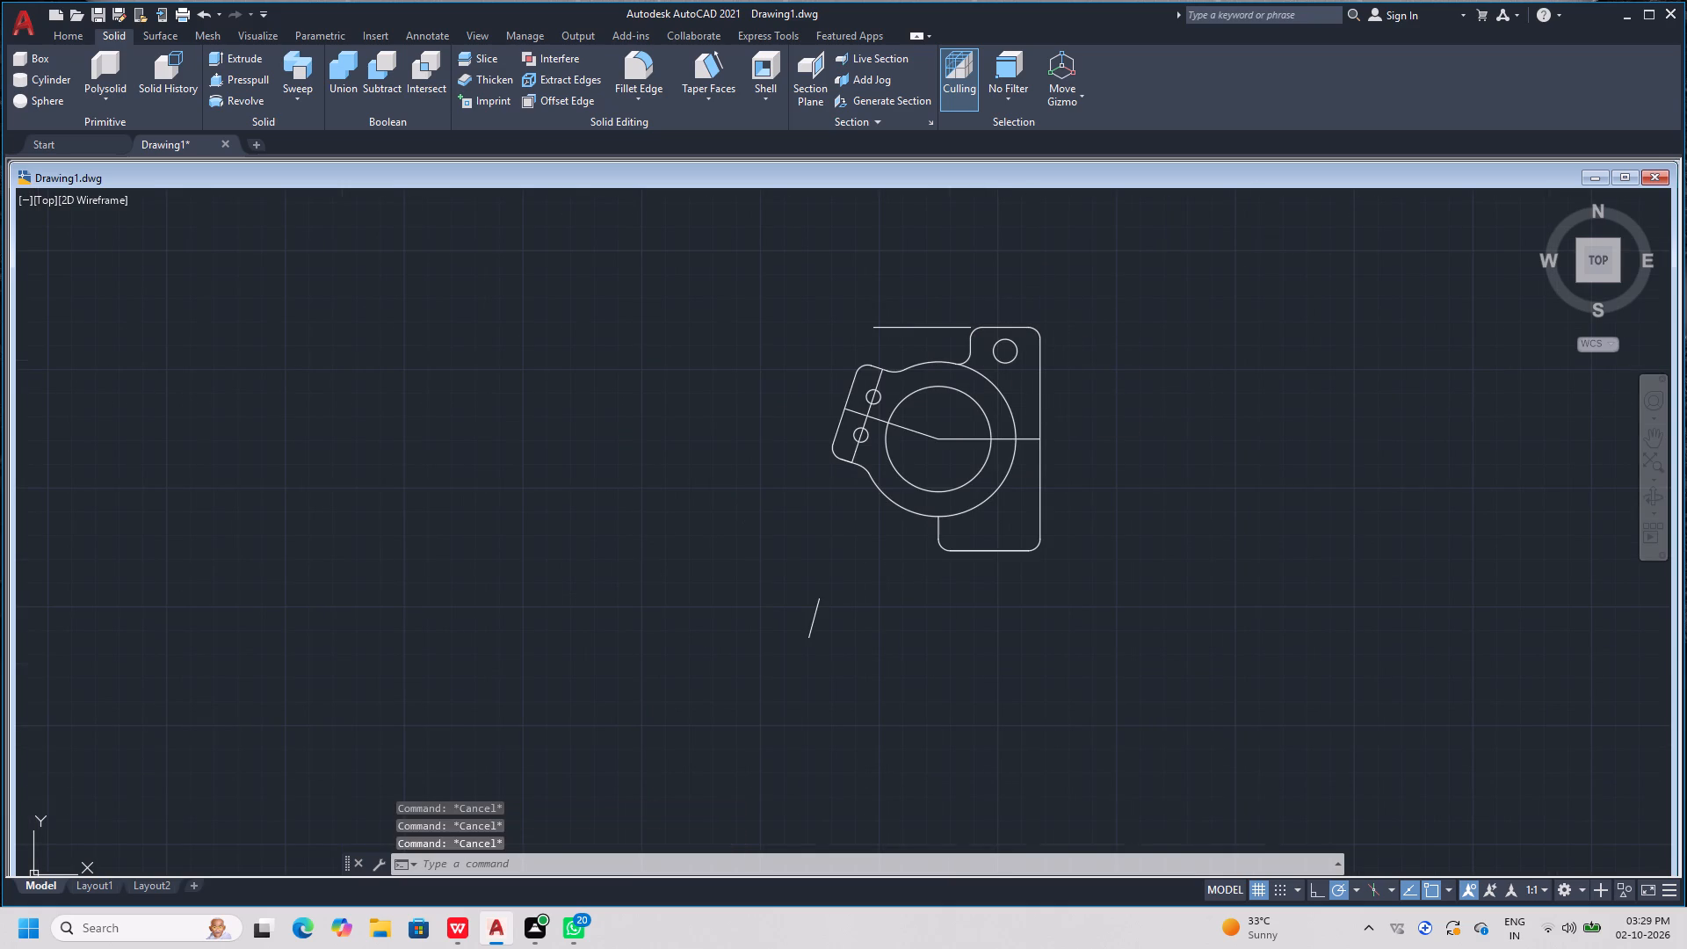
View the ISO-25 dimension style in the Dimension Style Manager.
key("d")
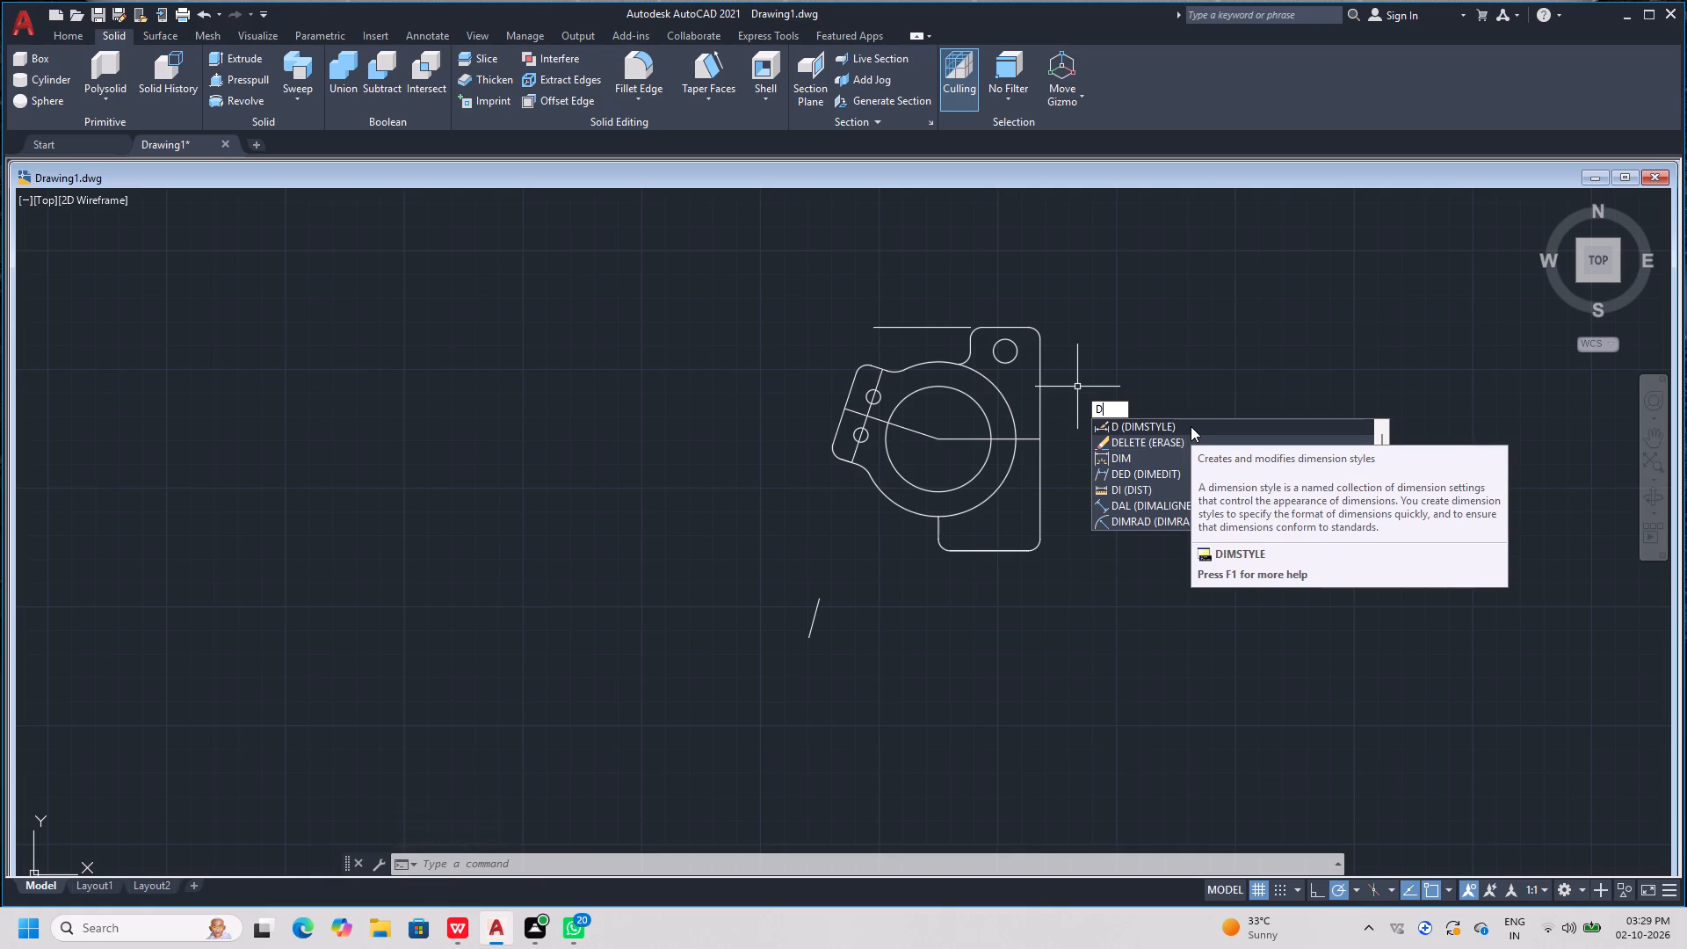
left_click(1191, 426)
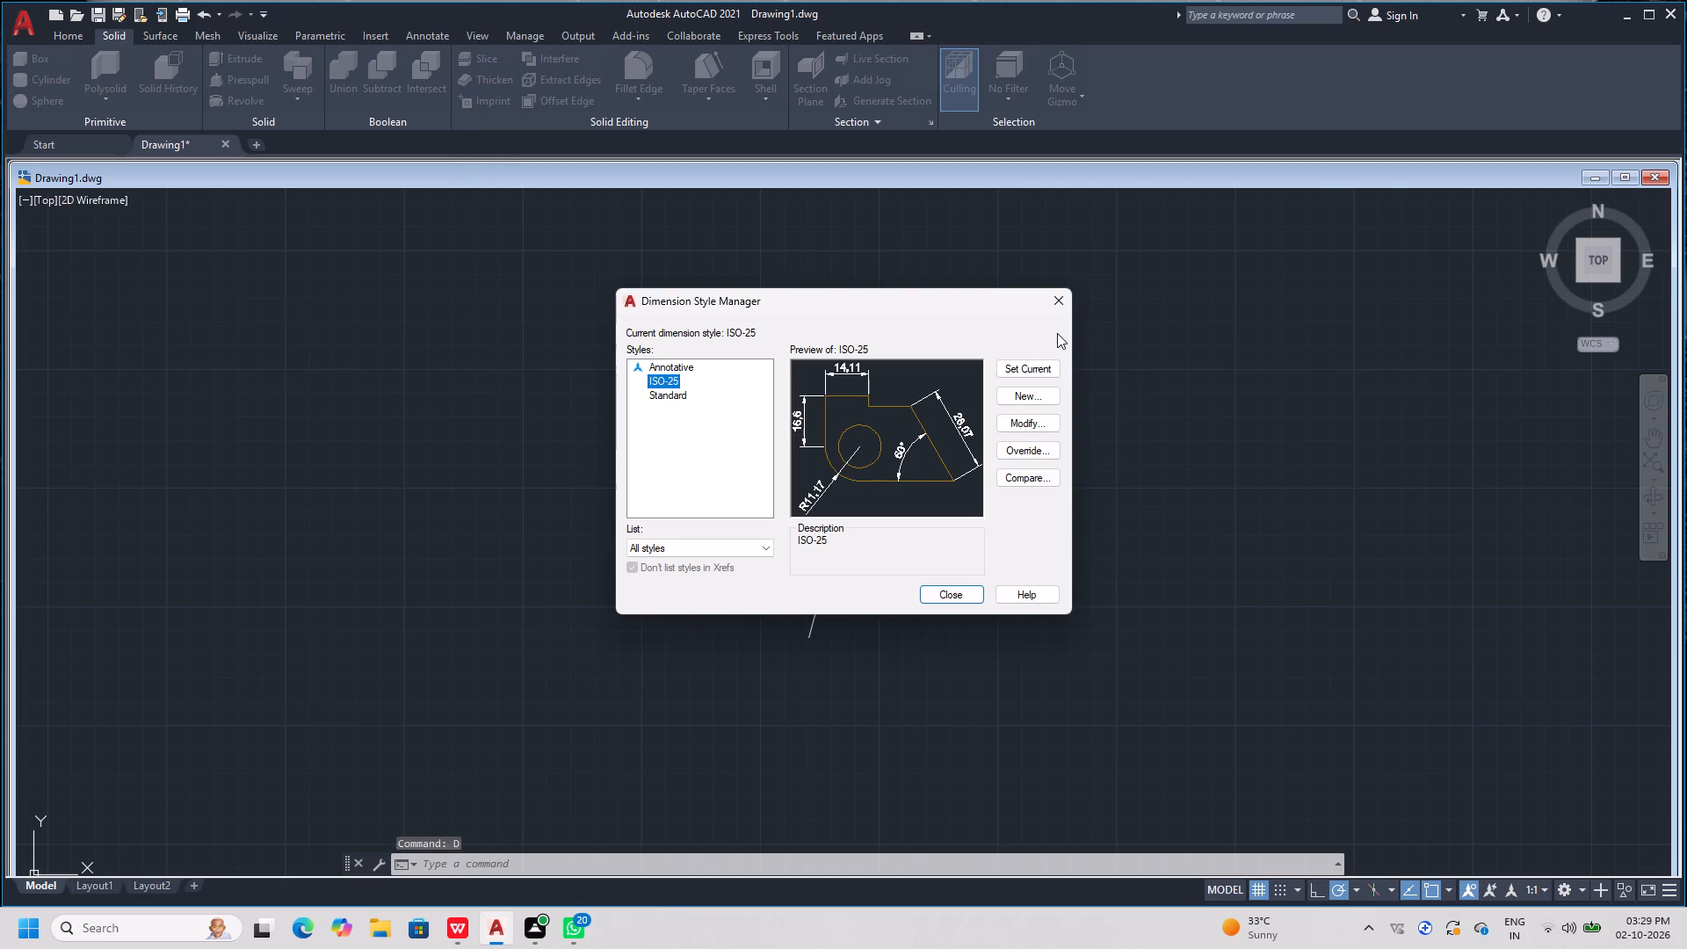
left_click(946, 590)
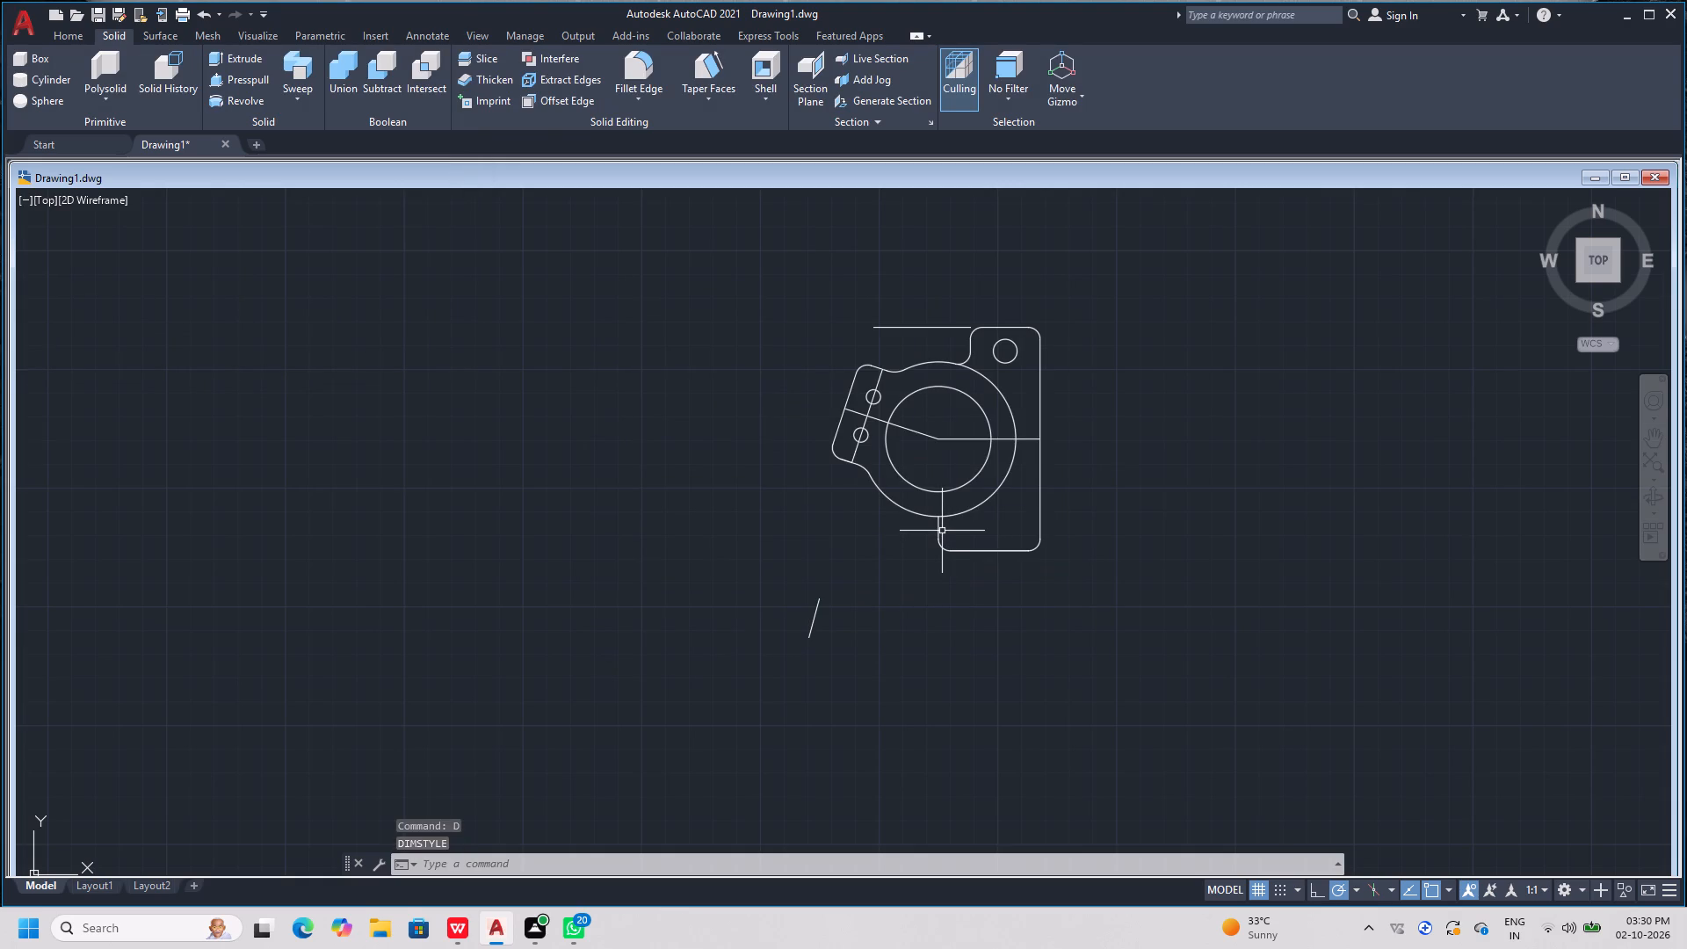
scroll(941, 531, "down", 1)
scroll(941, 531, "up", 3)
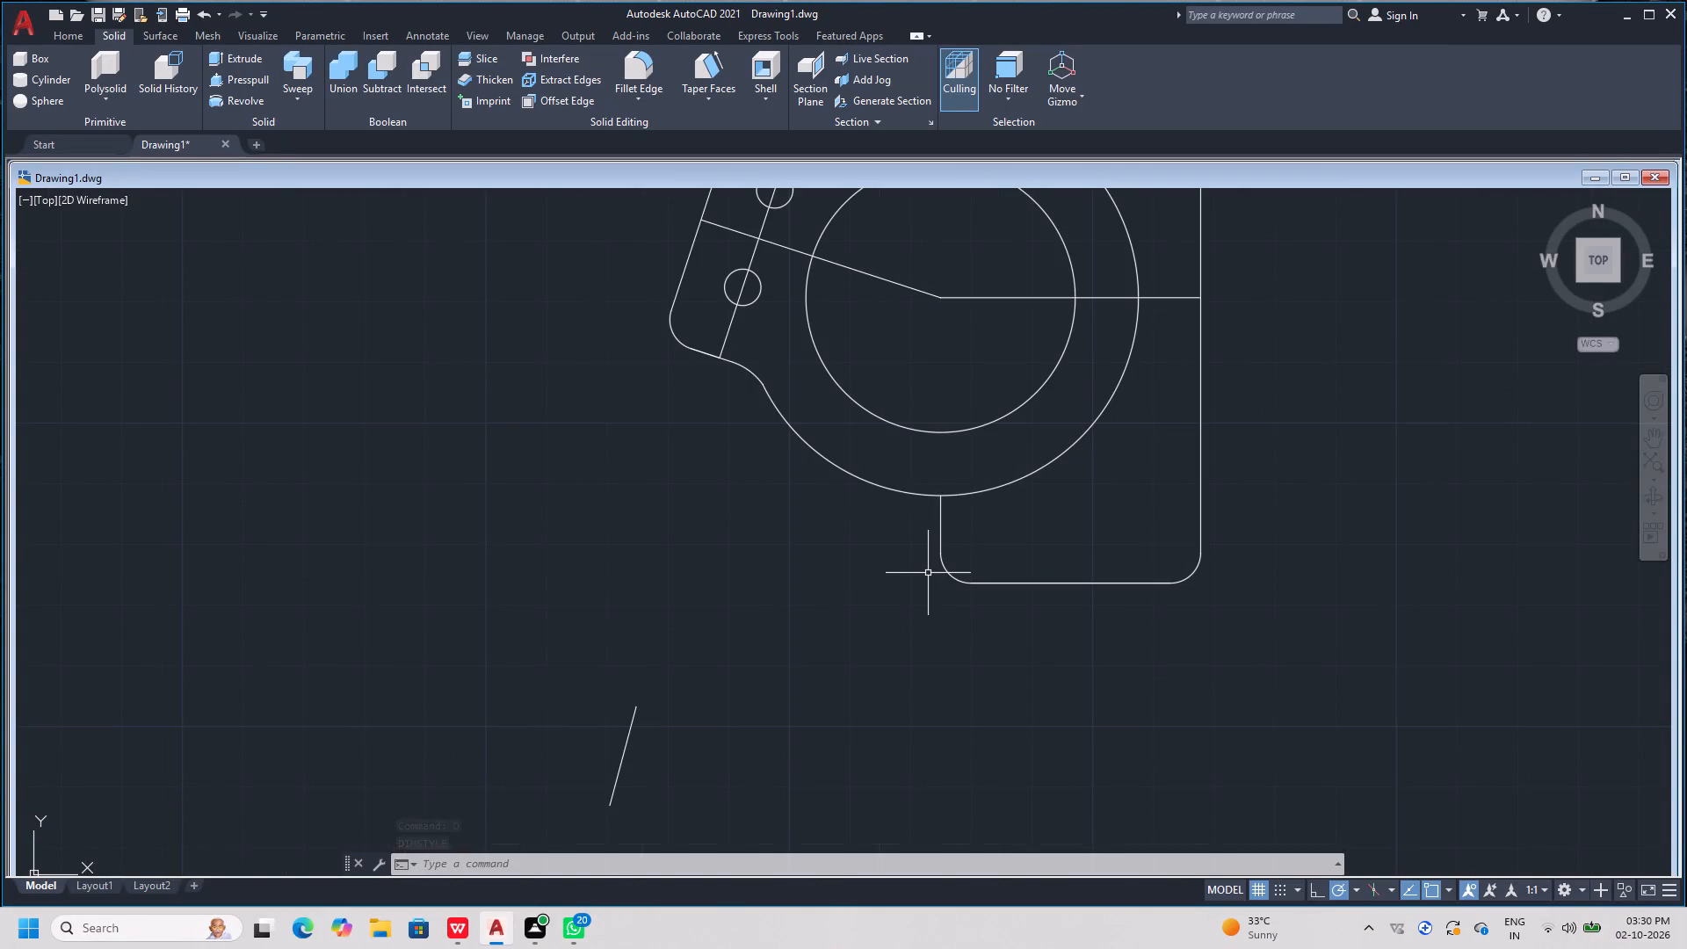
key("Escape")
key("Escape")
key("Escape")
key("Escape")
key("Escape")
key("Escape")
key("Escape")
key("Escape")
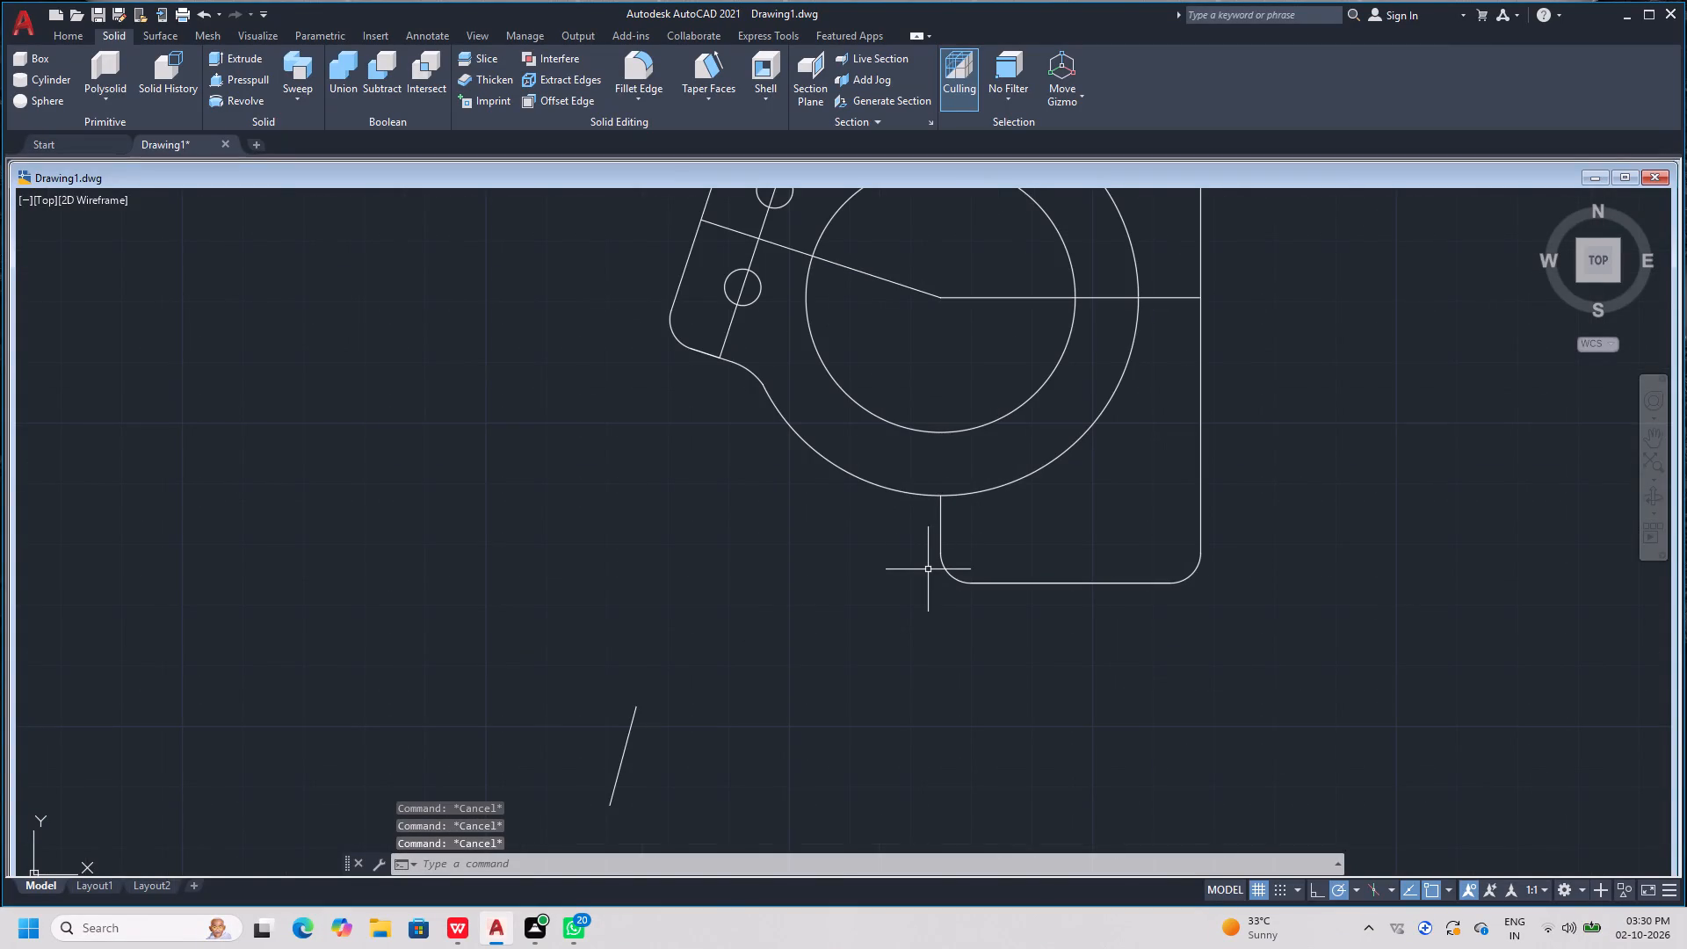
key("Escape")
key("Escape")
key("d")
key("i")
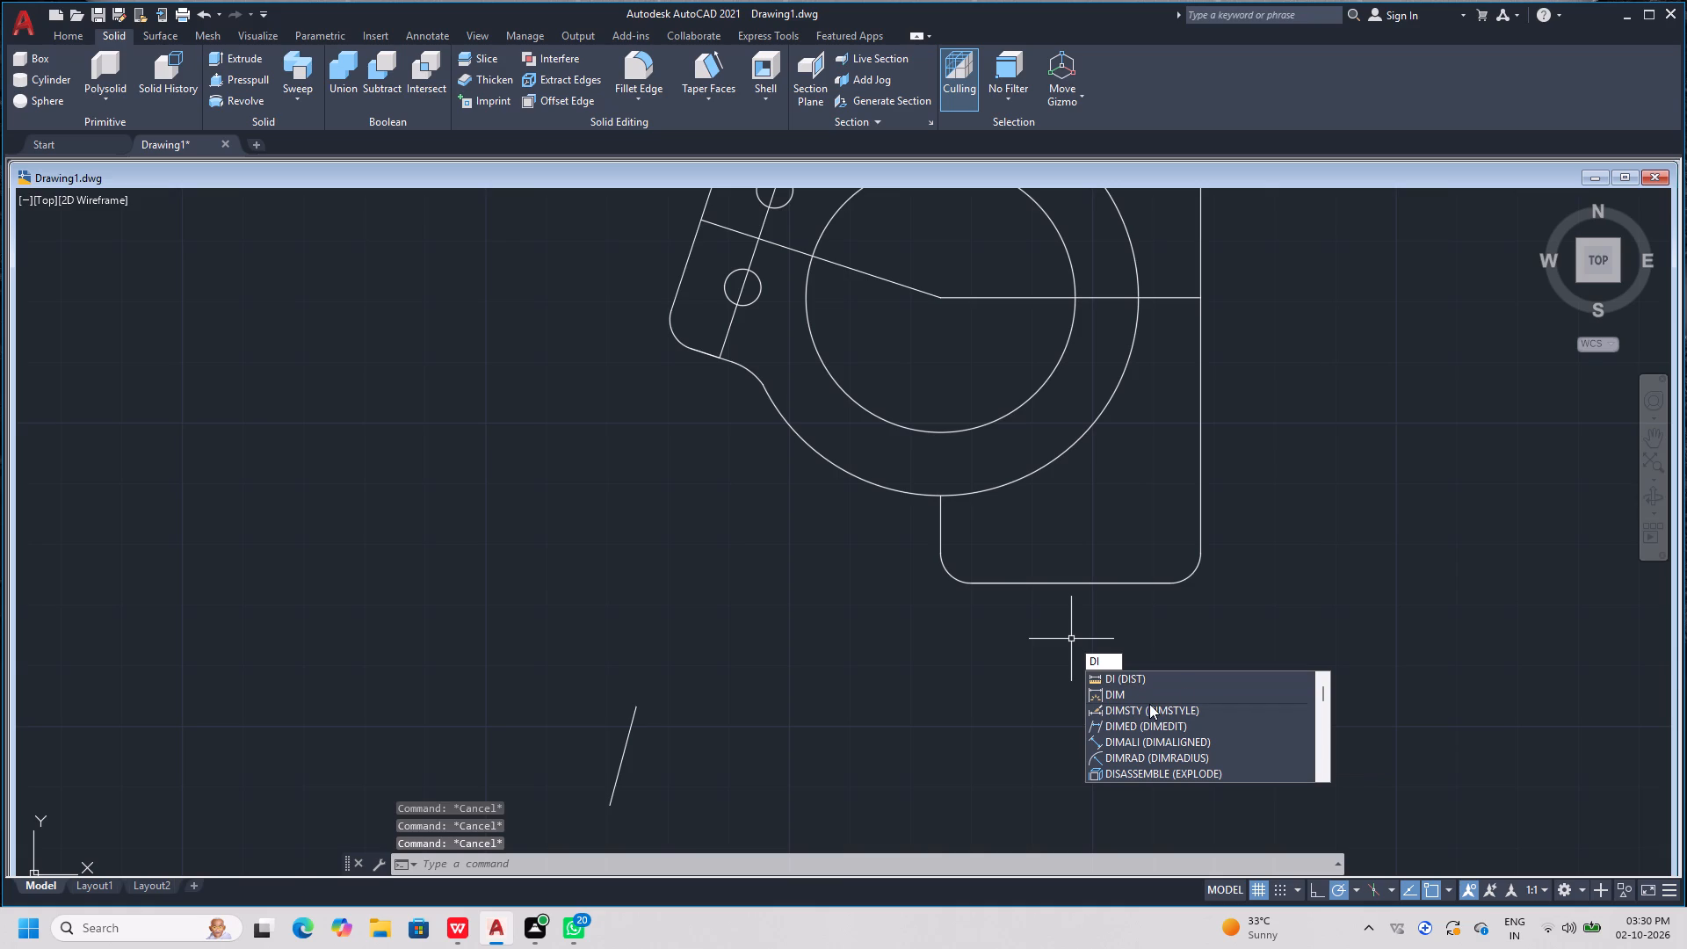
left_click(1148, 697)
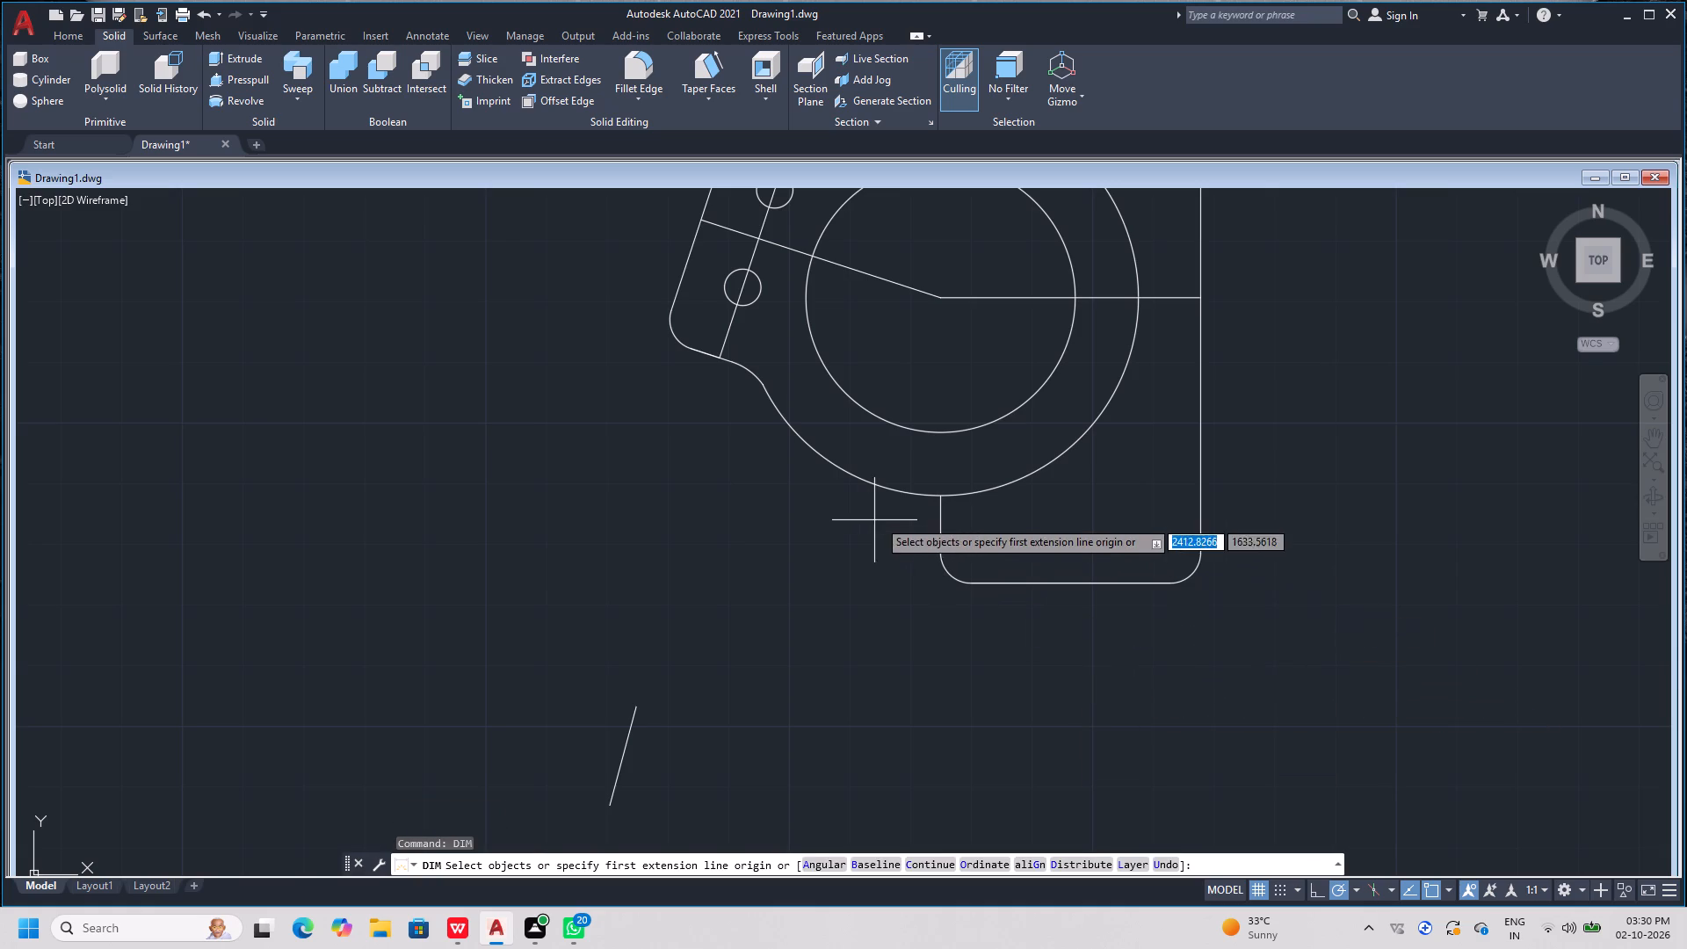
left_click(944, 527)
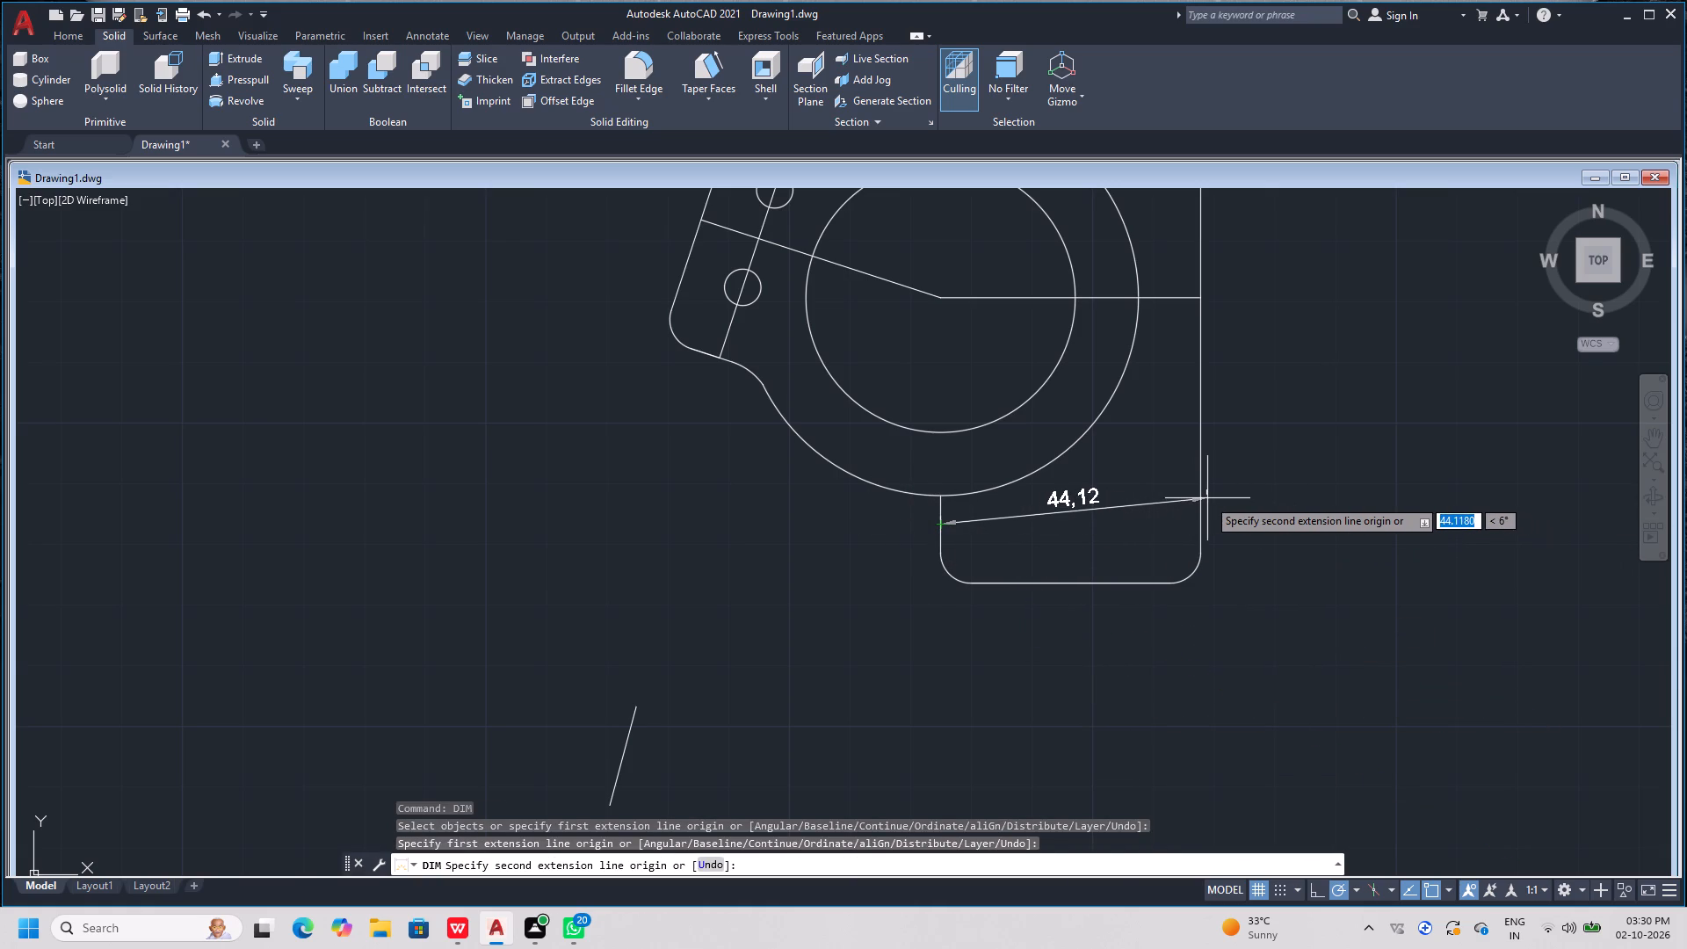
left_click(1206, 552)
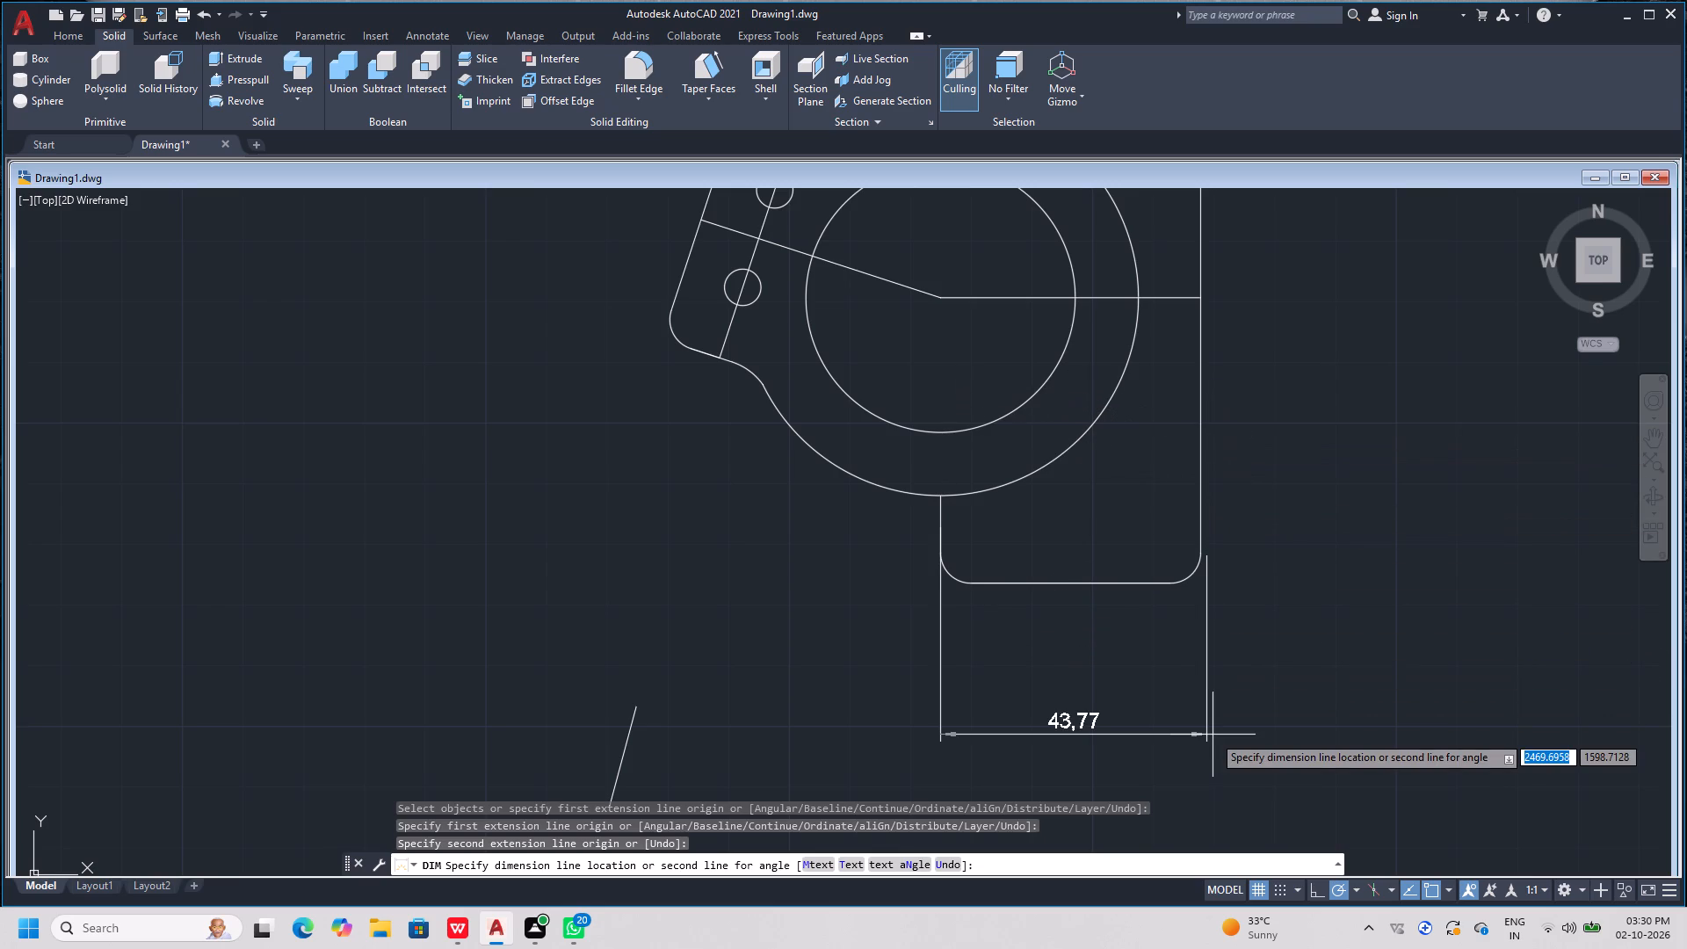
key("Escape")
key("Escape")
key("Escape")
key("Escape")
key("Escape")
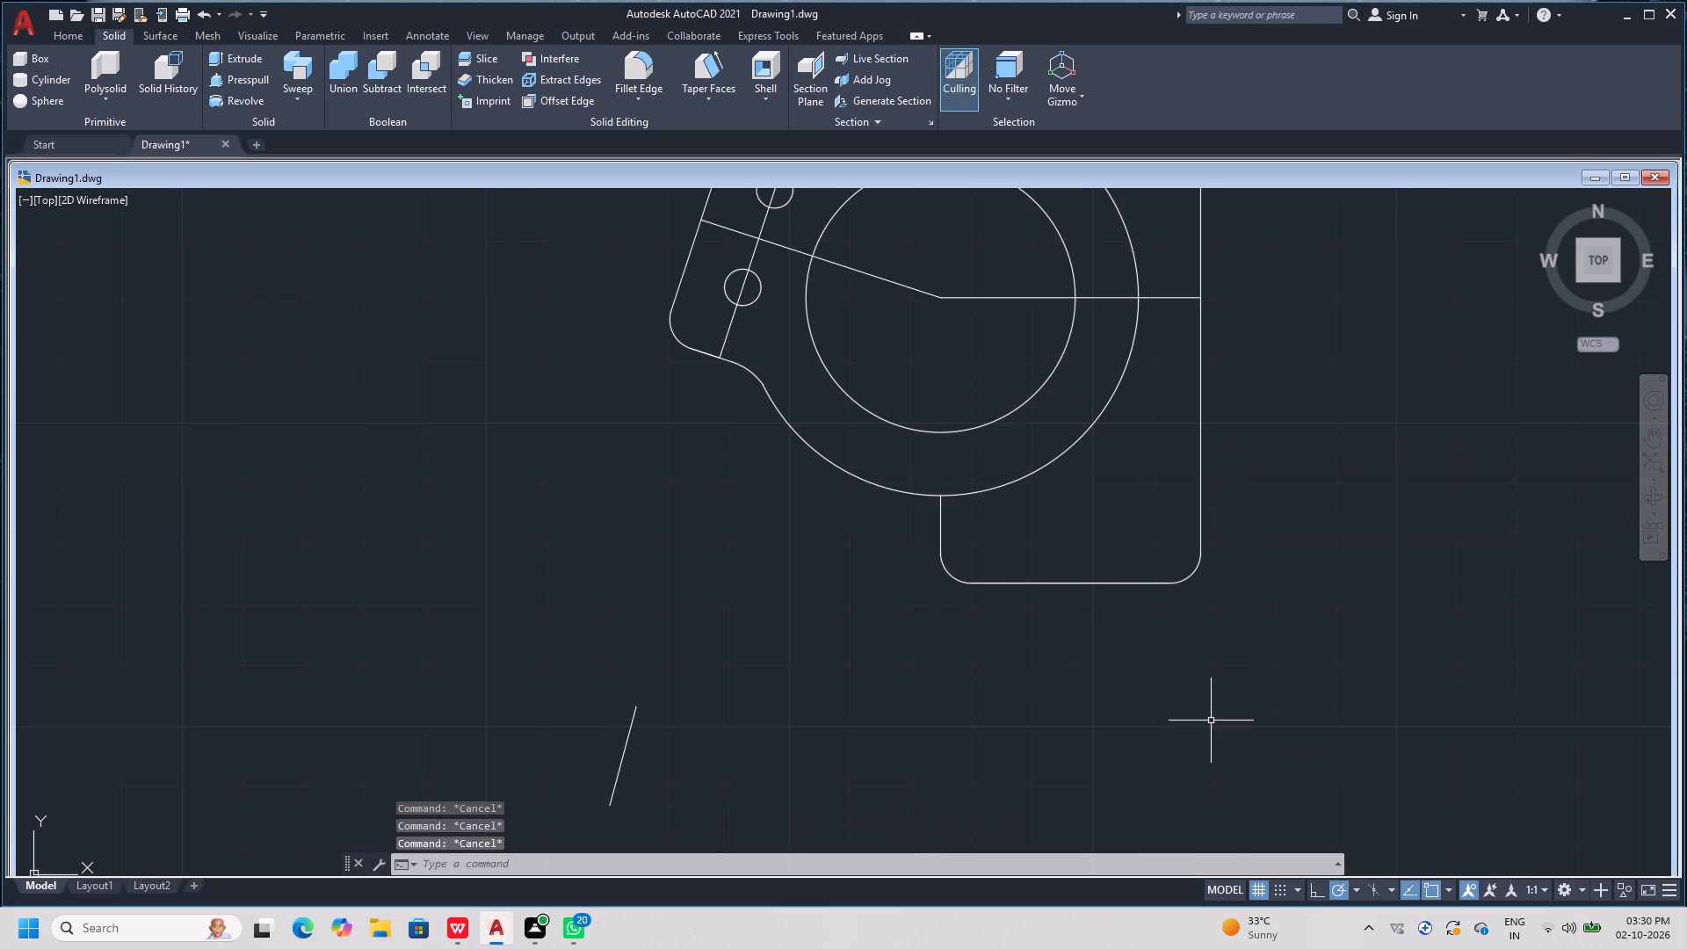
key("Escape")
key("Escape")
Dimension the horizontal width of the lower block with DIM, placing the dimension line just below its bottom edge.
key("space")
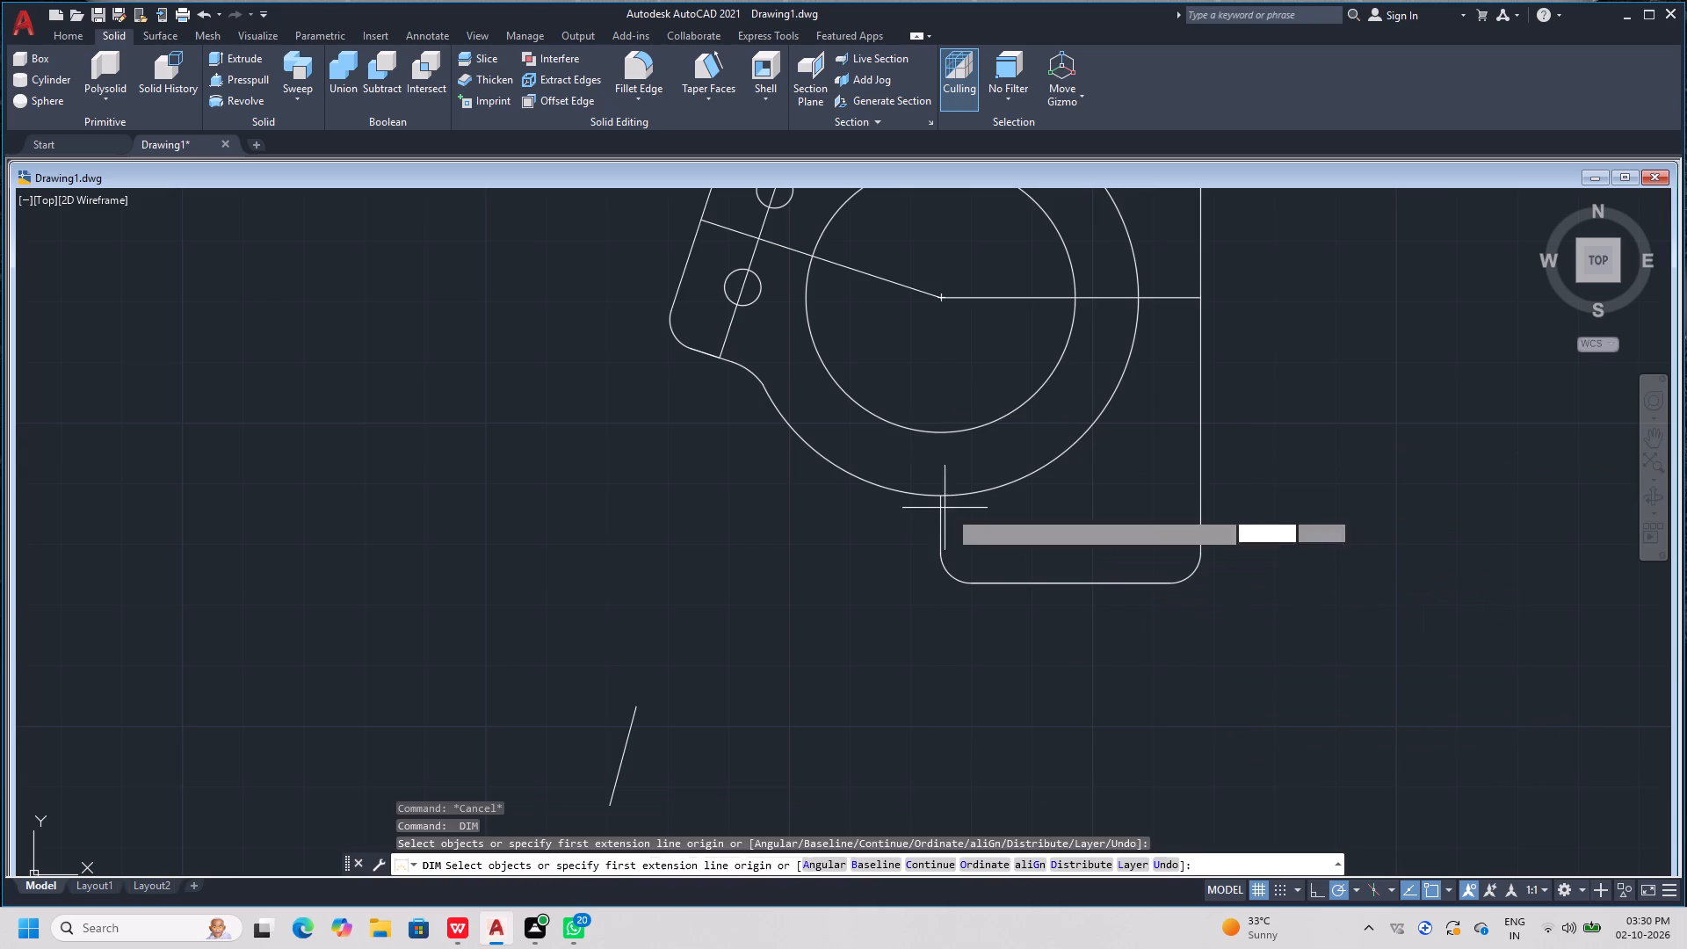
left_click(942, 527)
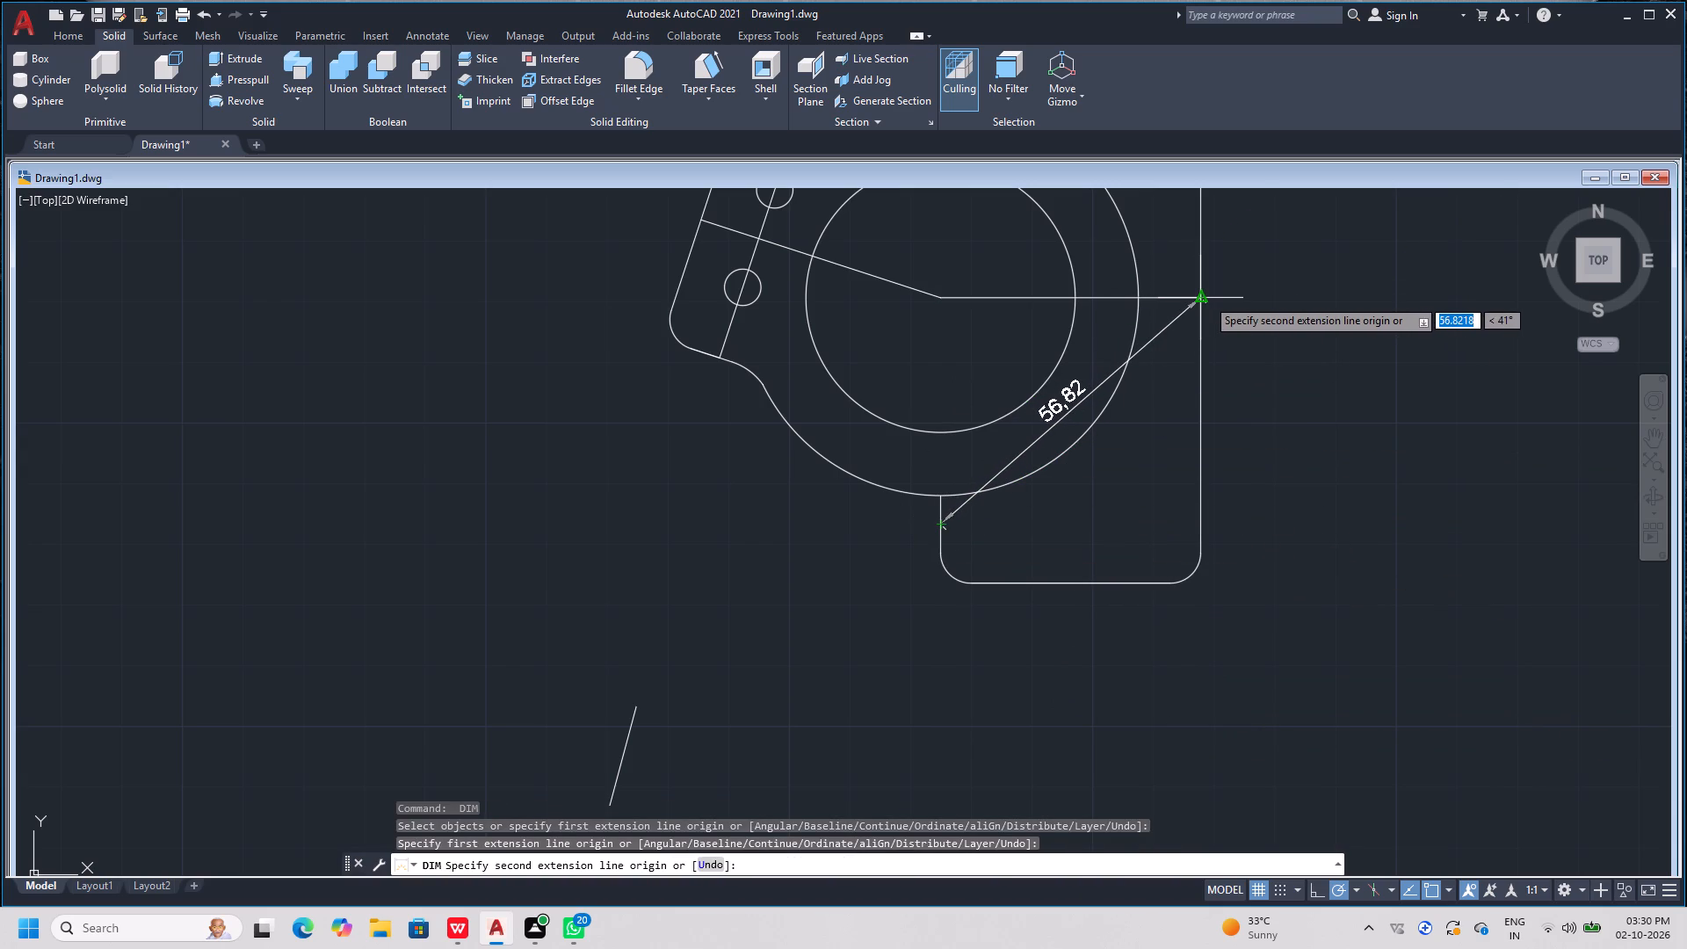
left_click(1206, 298)
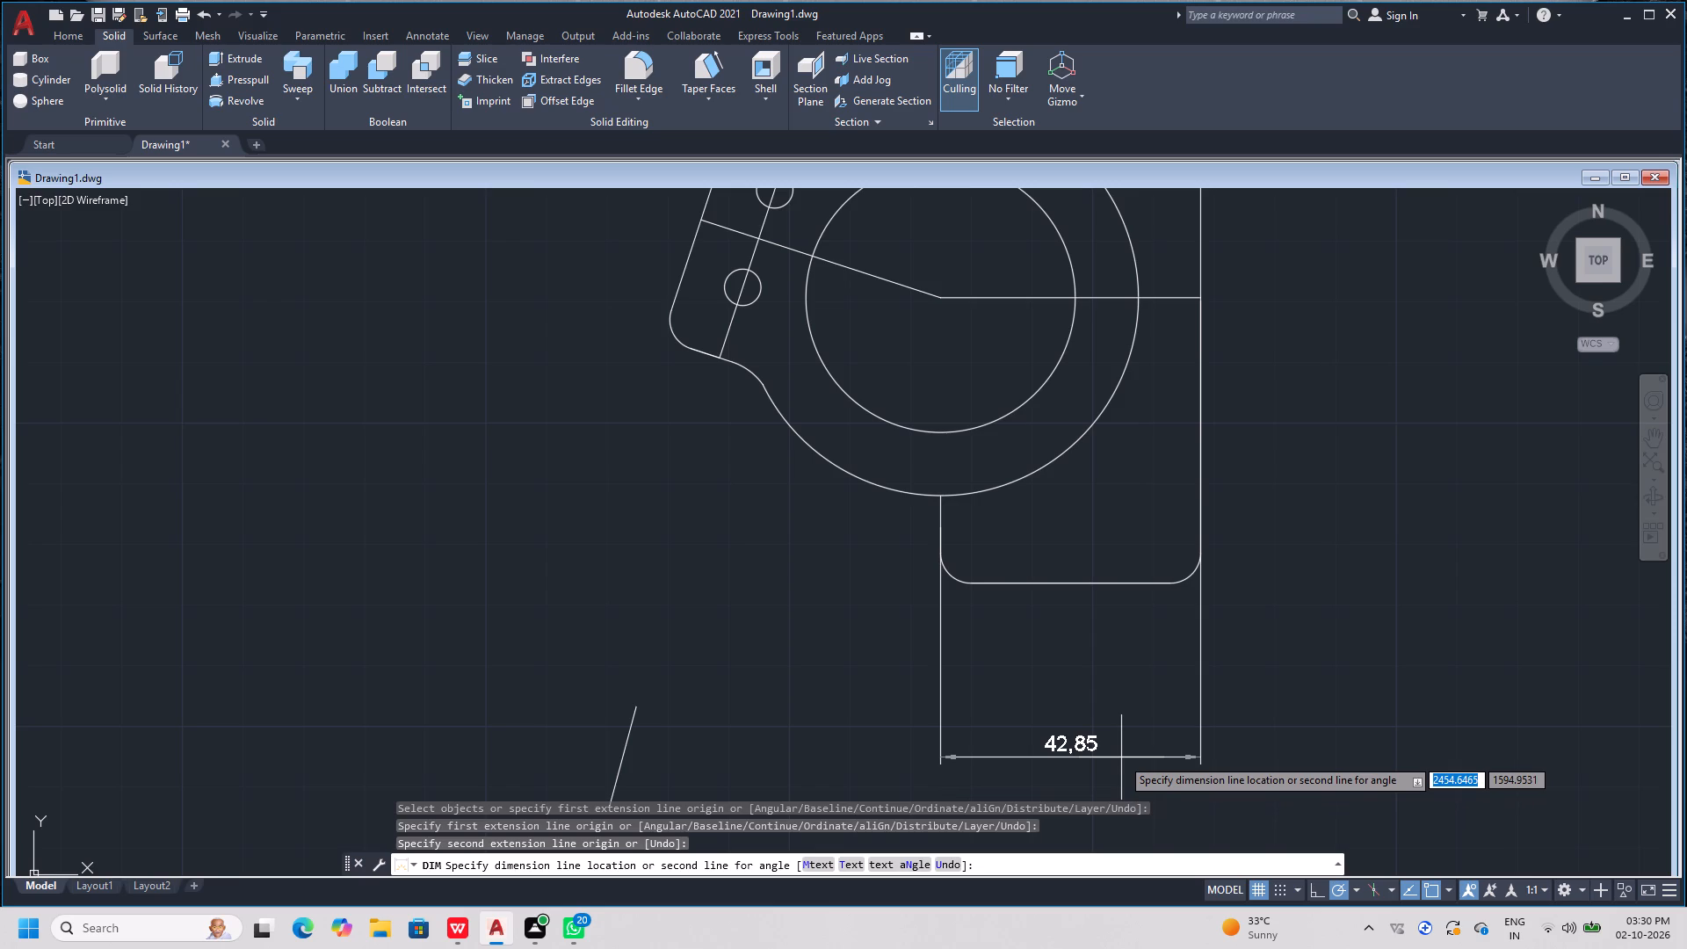
left_click(1029, 629)
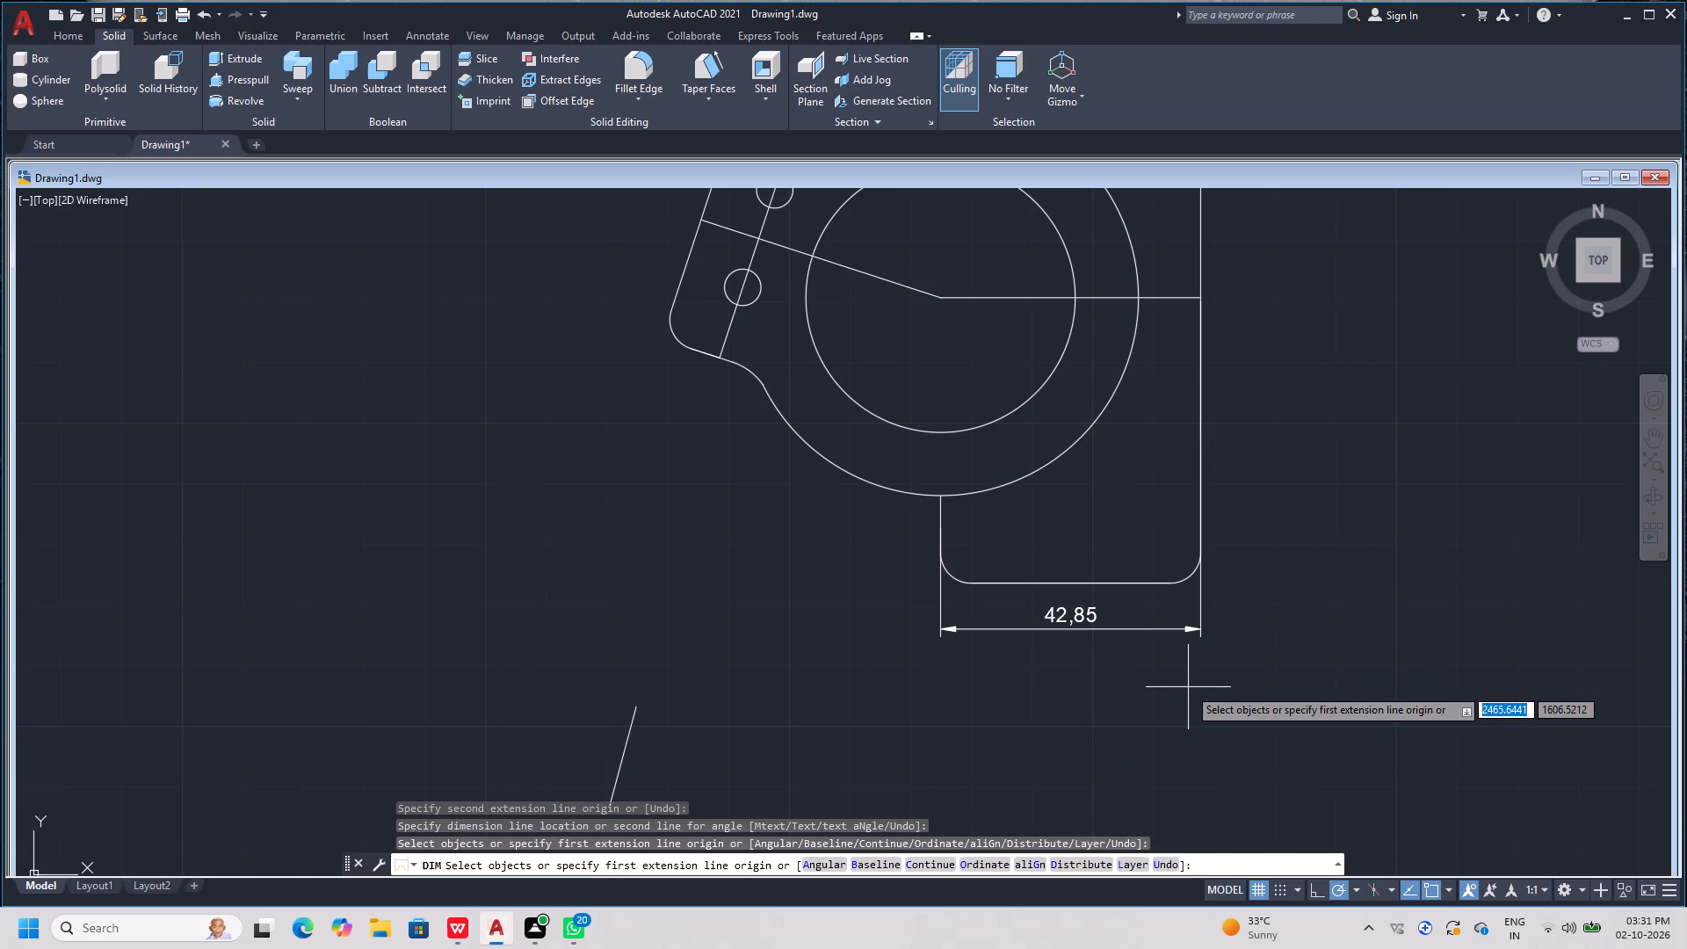
Dimension the overall height between the outline's bottom and top edges, placing it outside the long vertical side, and finish dimensioning.
scroll(1131, 608, "down", 1)
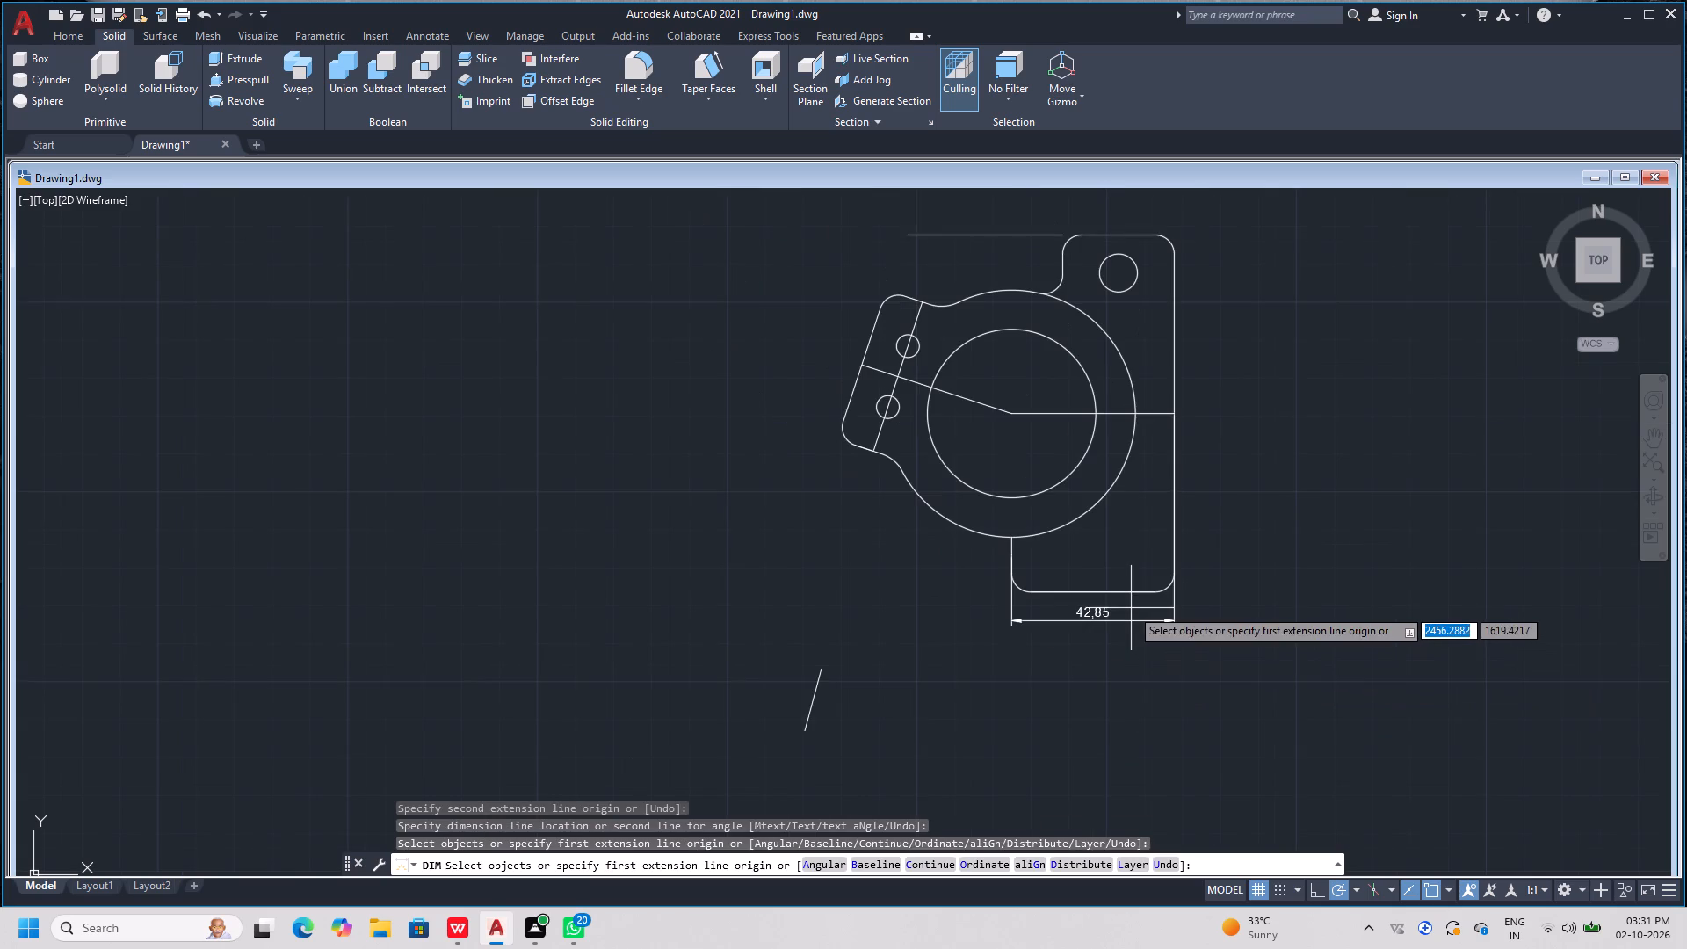
left_click(1089, 592)
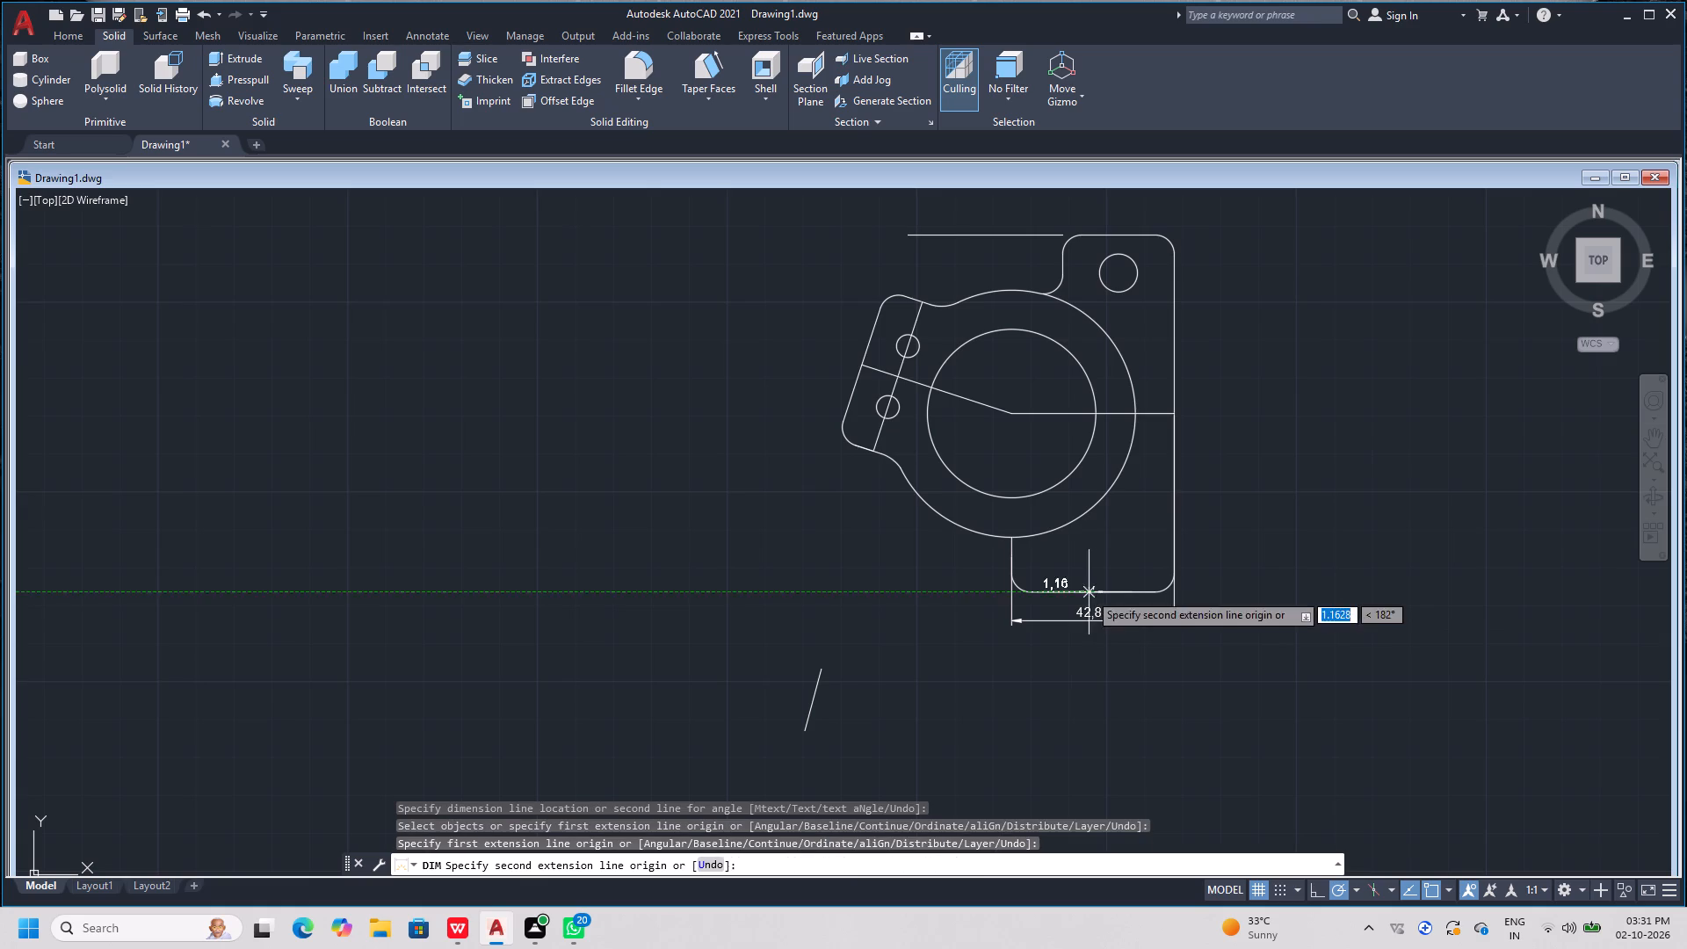
left_click(1120, 235)
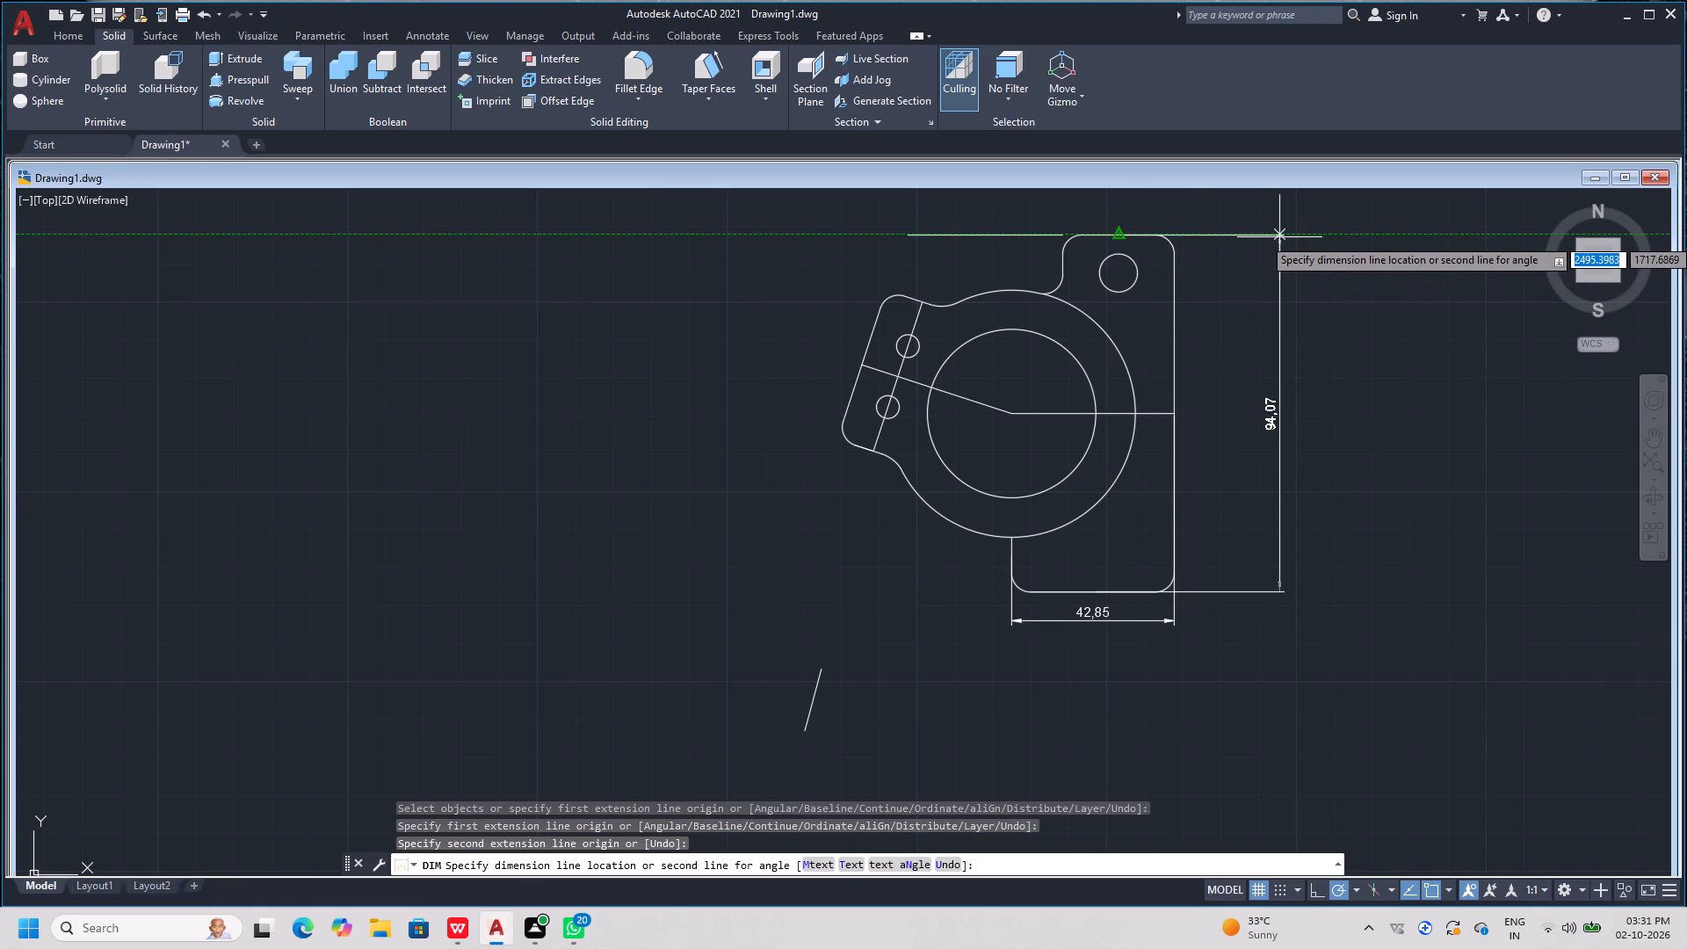
left_click(1218, 234)
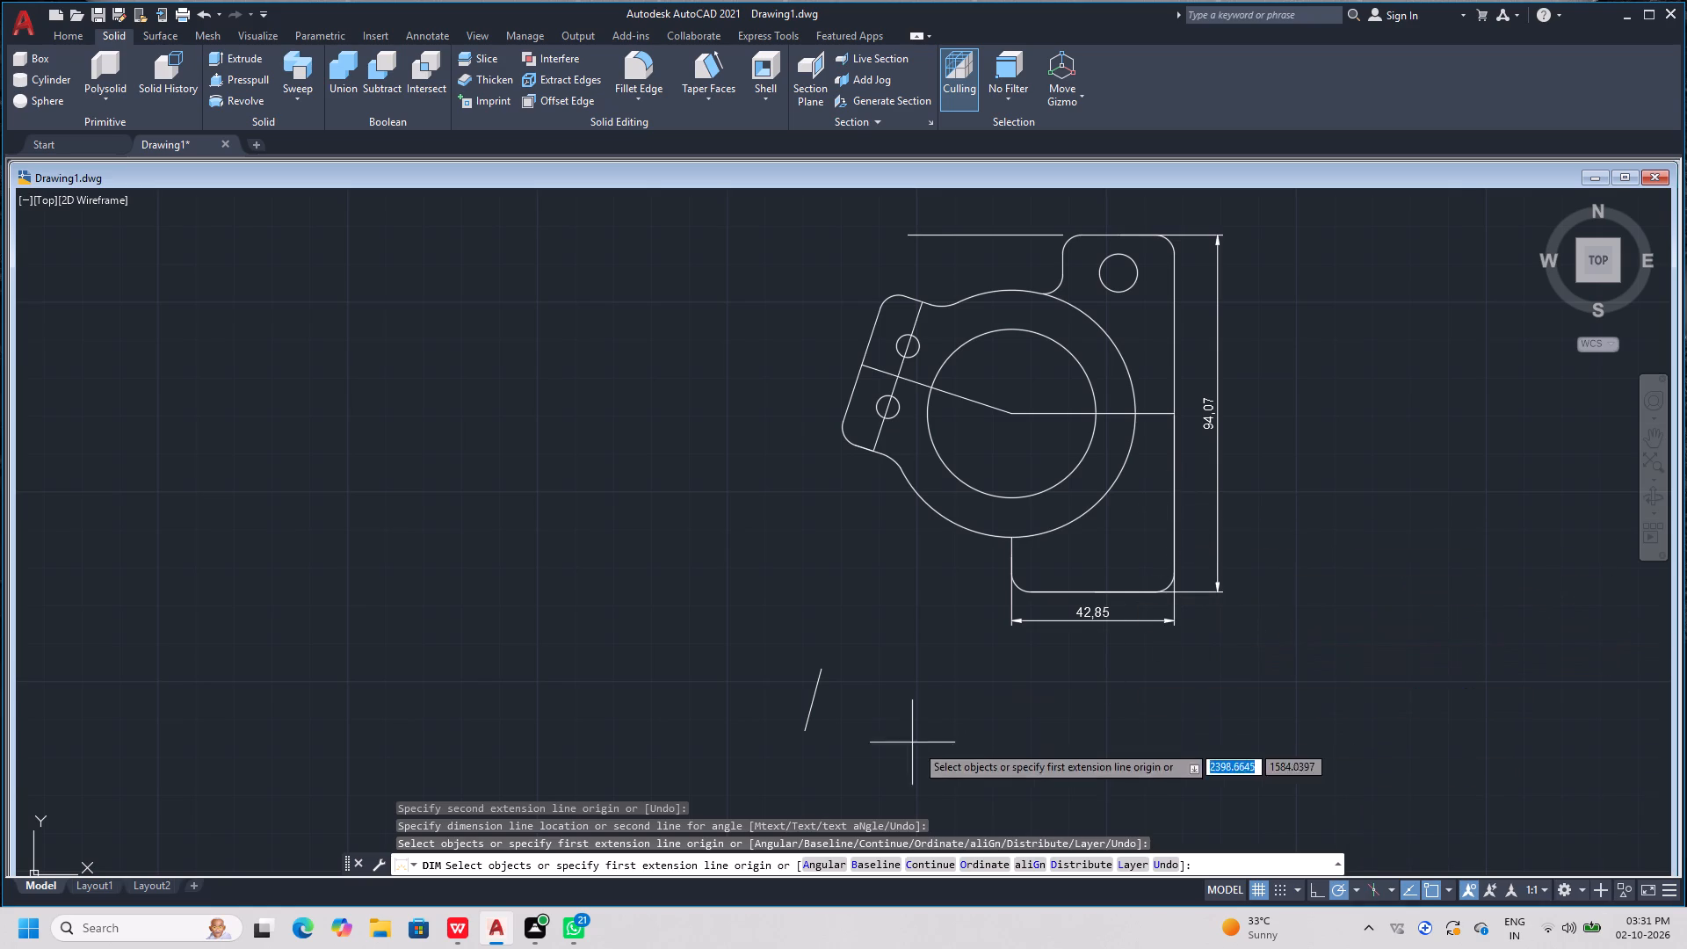
scroll(663, 552, "down", 1)
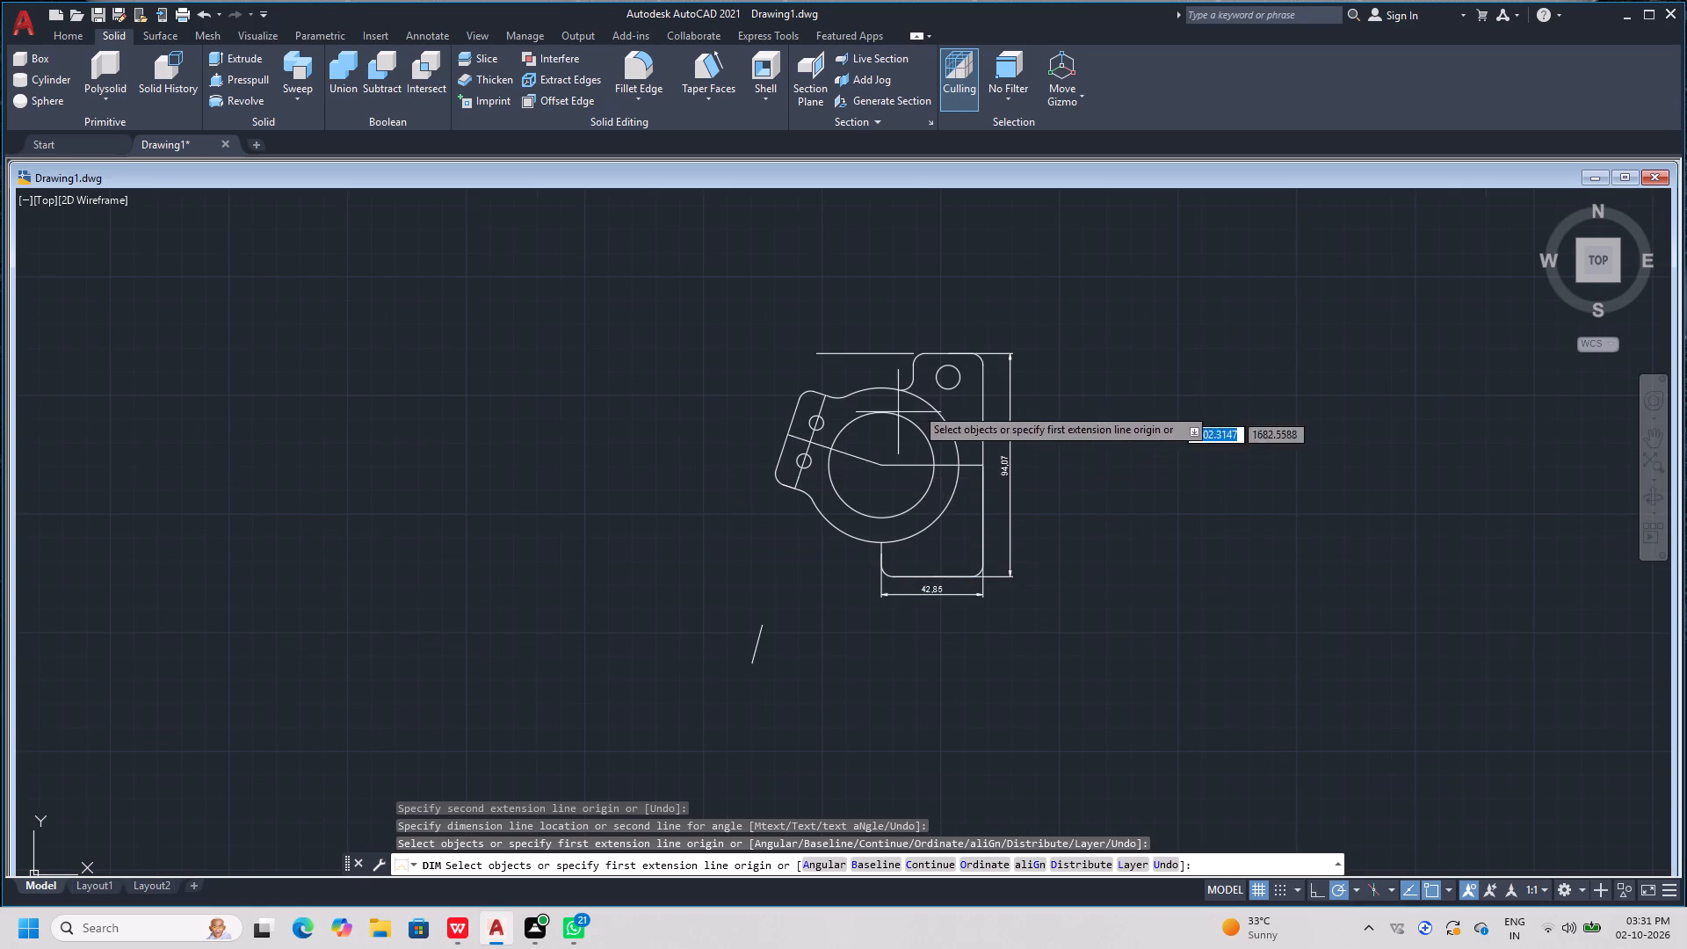
scroll(959, 384, "up", 1)
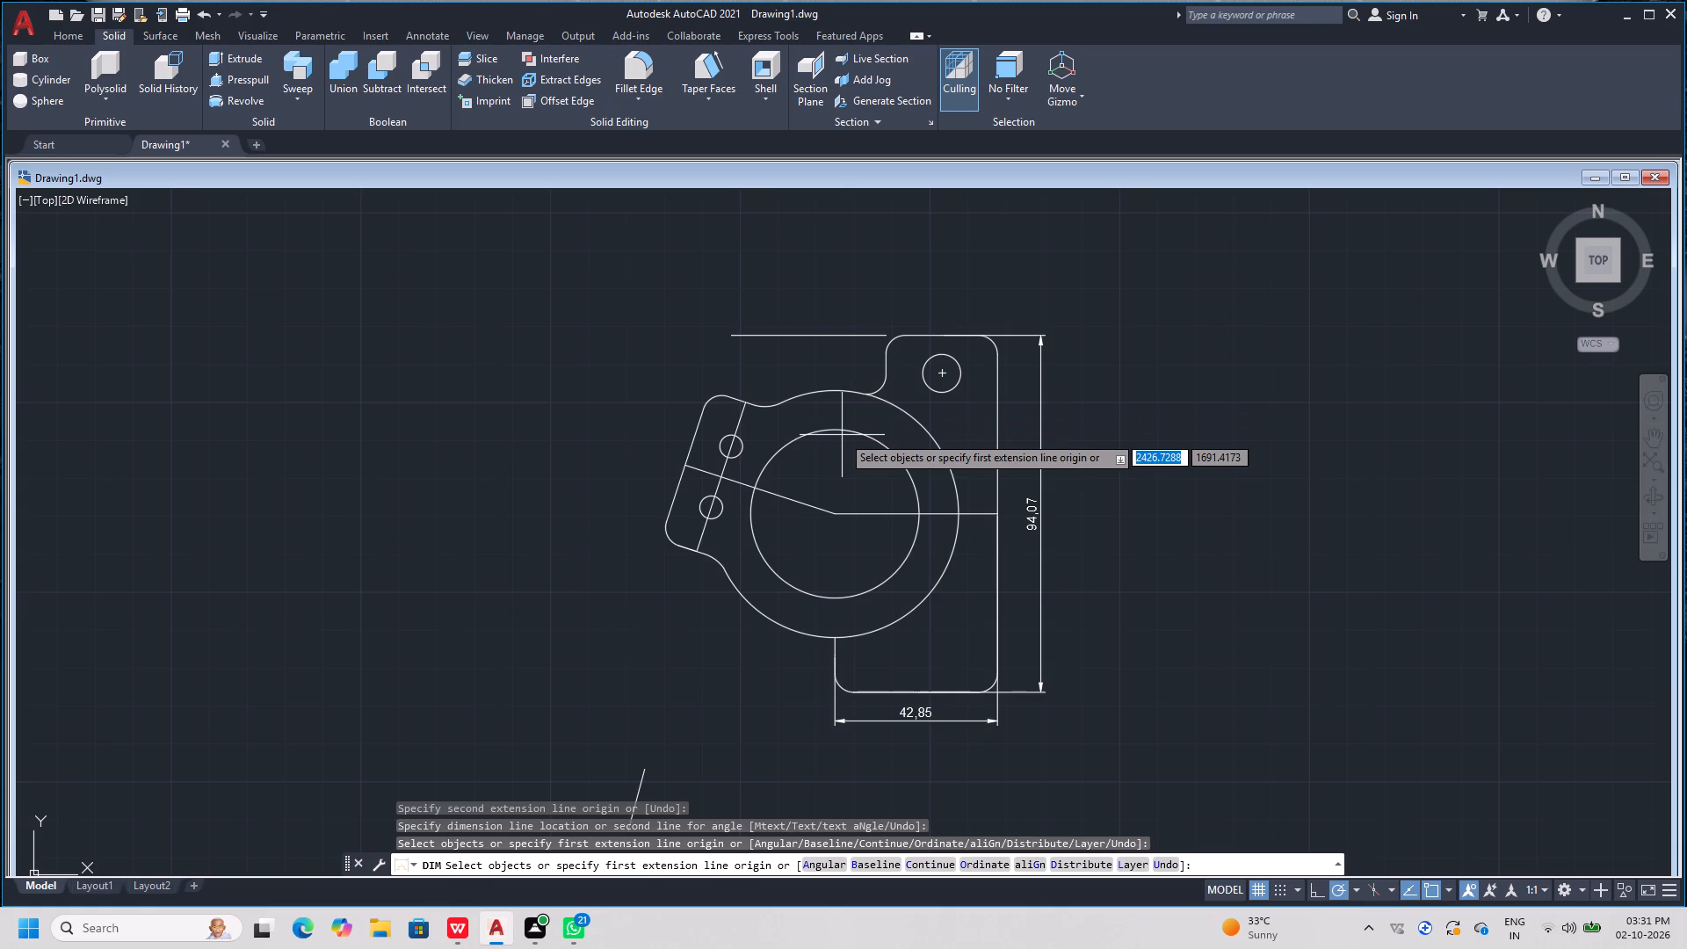
key("Escape")
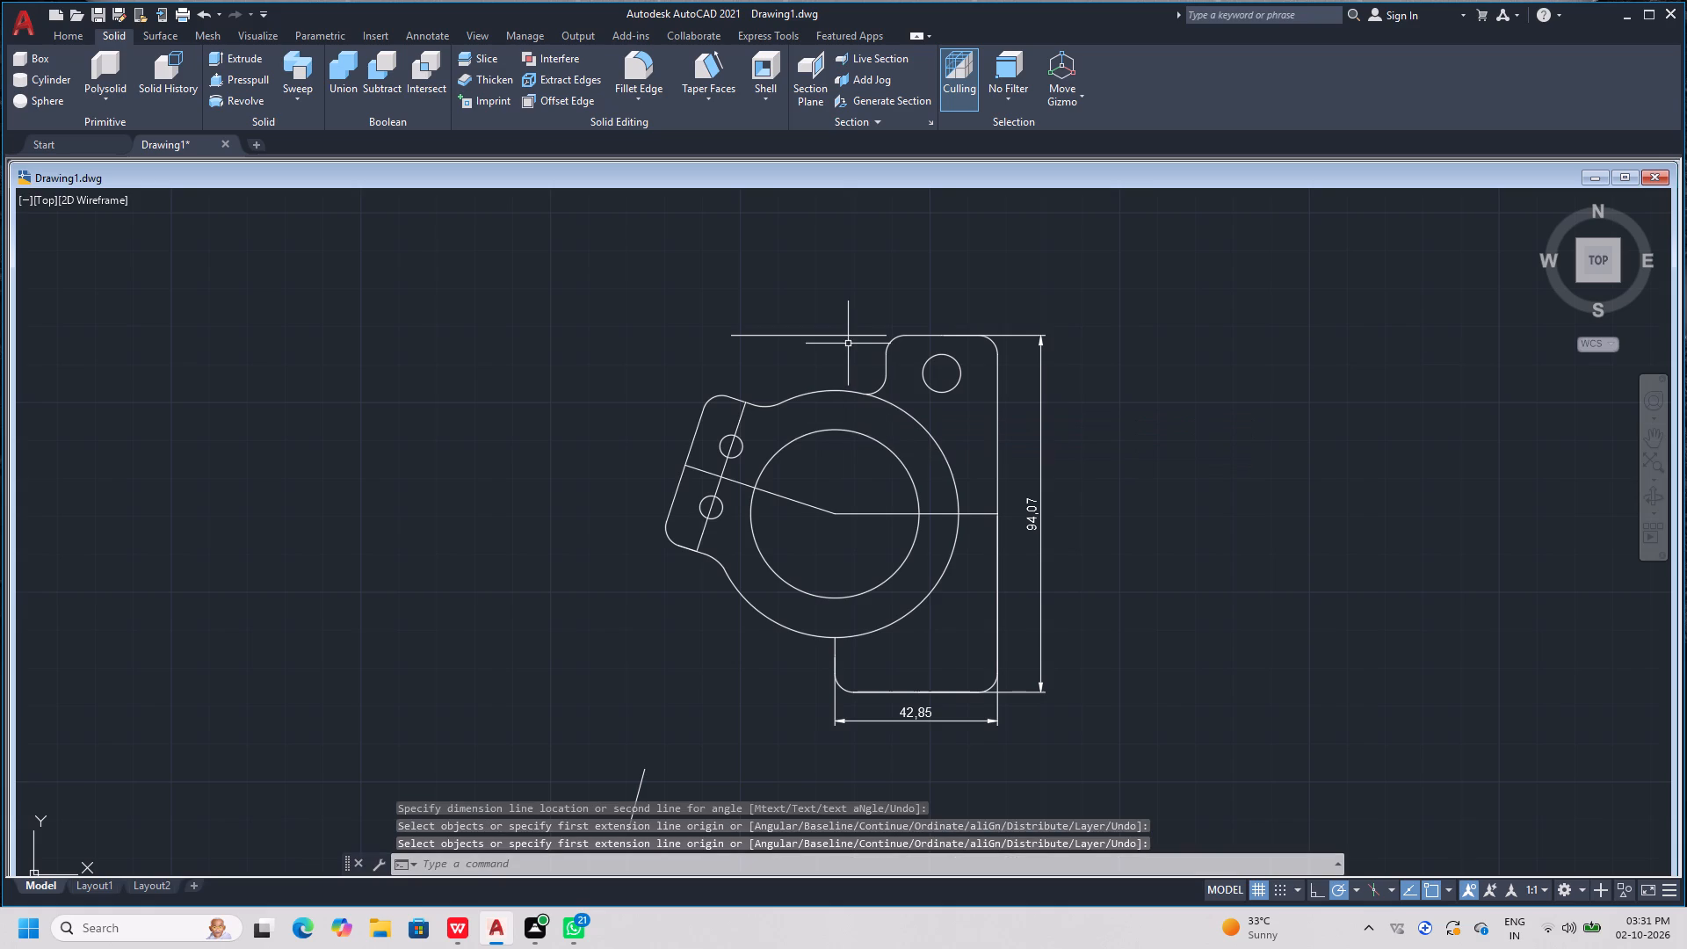
Delete the leftover horizontal line extending from the upper block's top edge over the central circle.
left_click(842, 289)
left_click(720, 366)
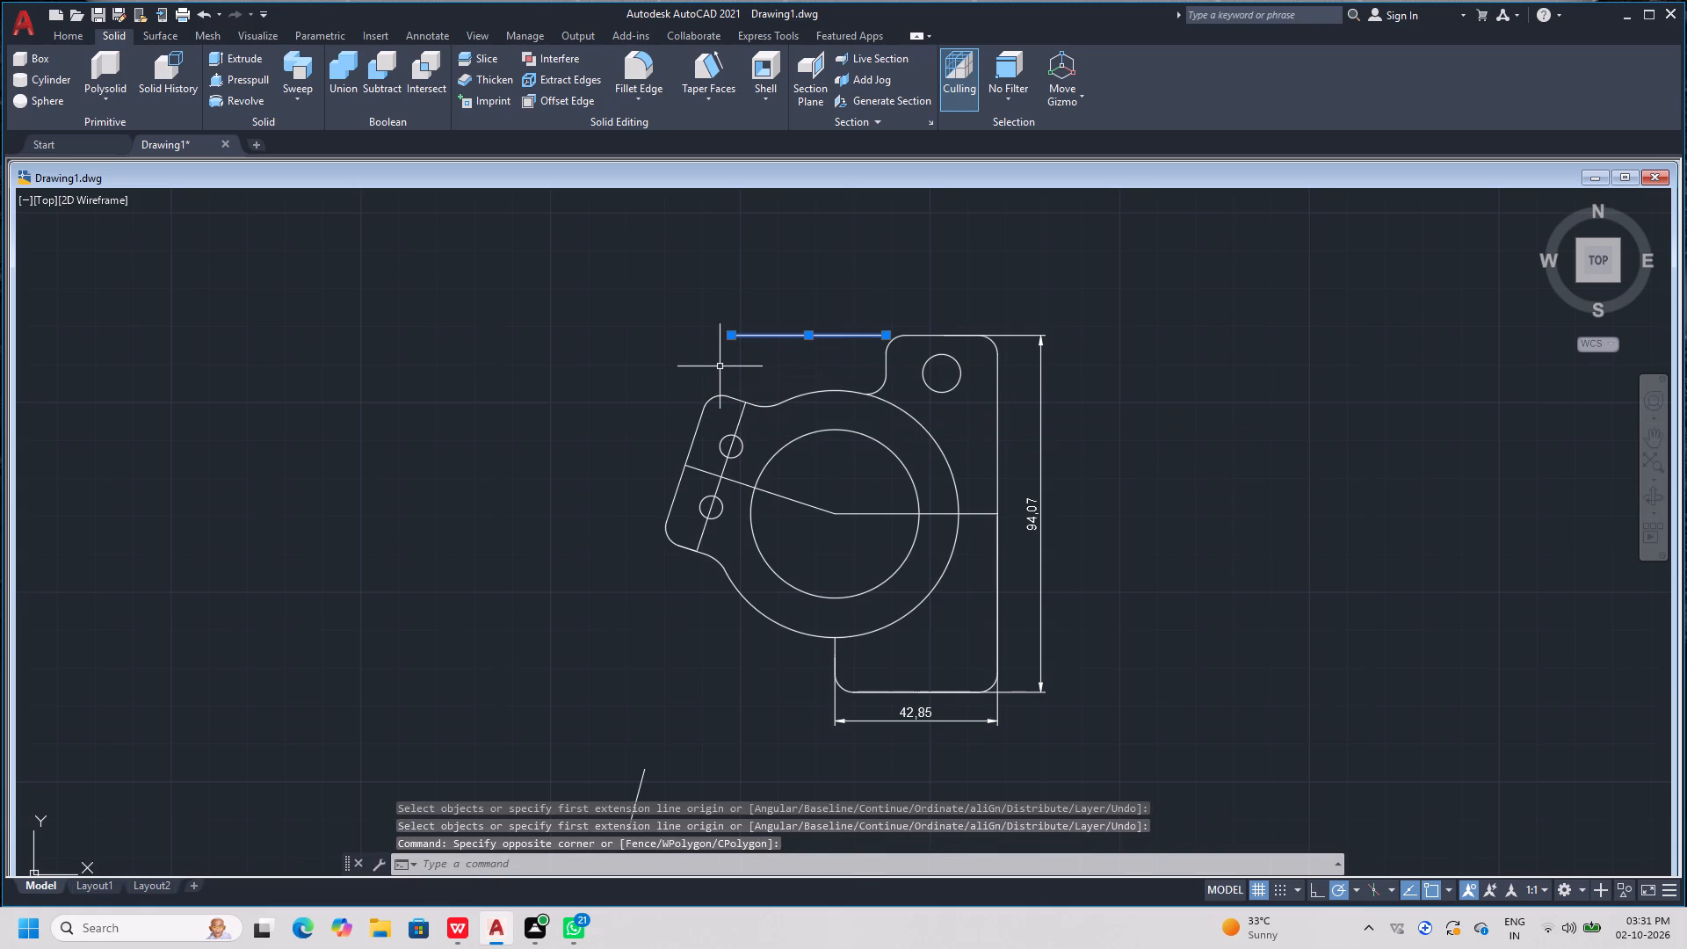
key("Delete")
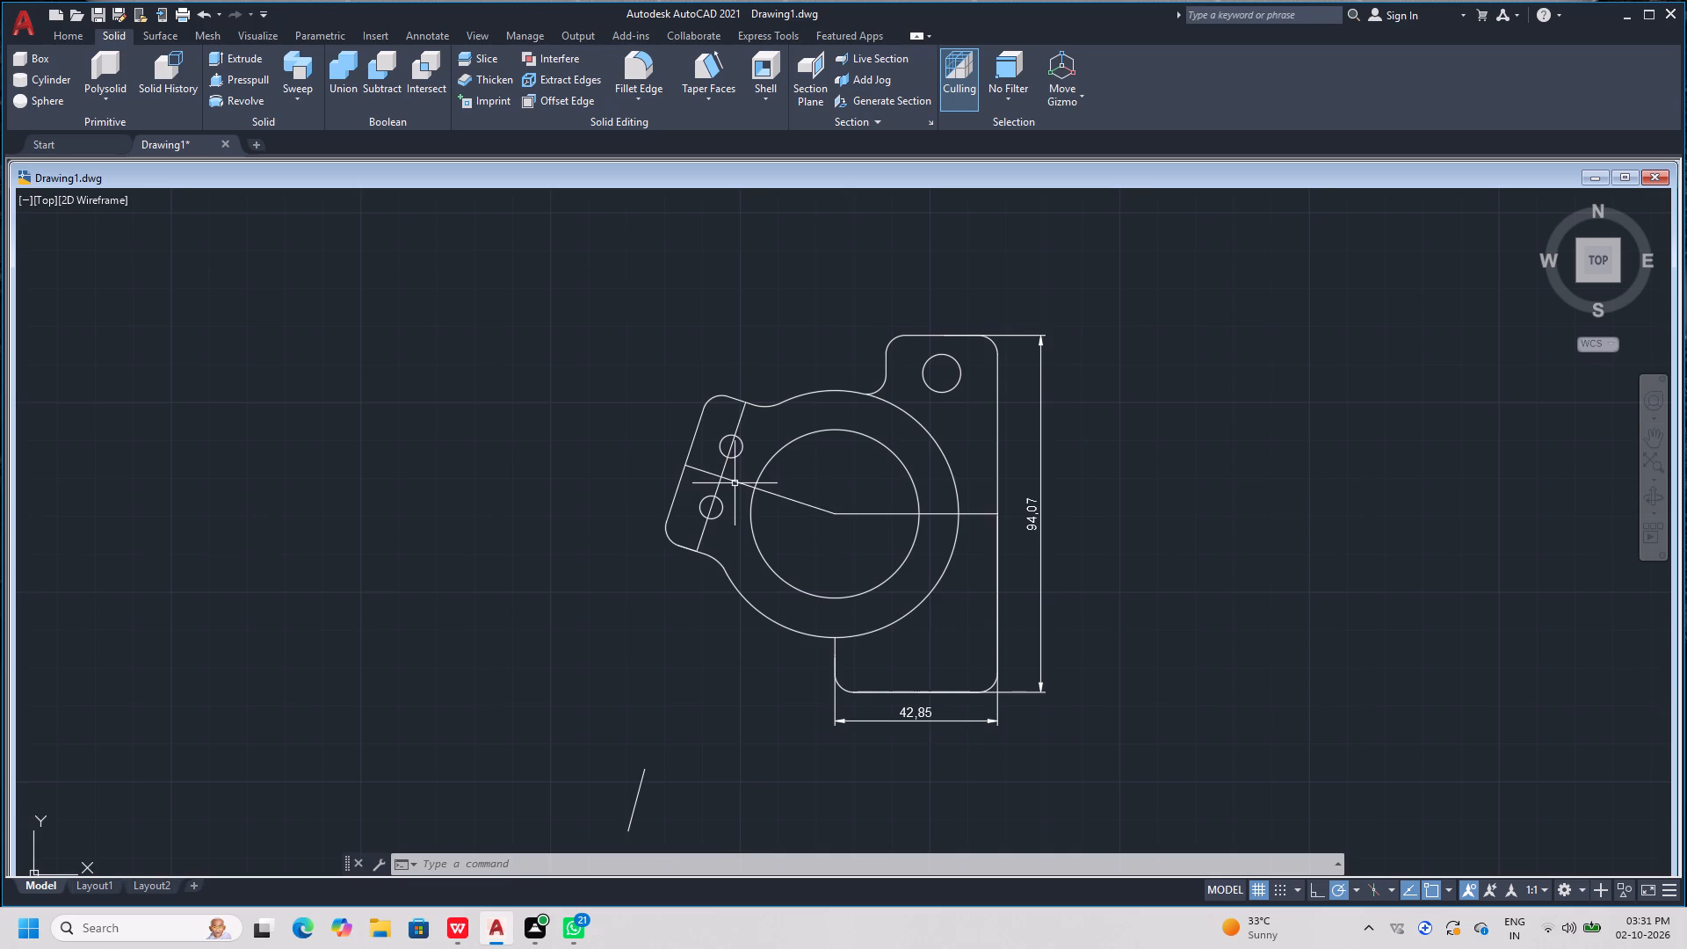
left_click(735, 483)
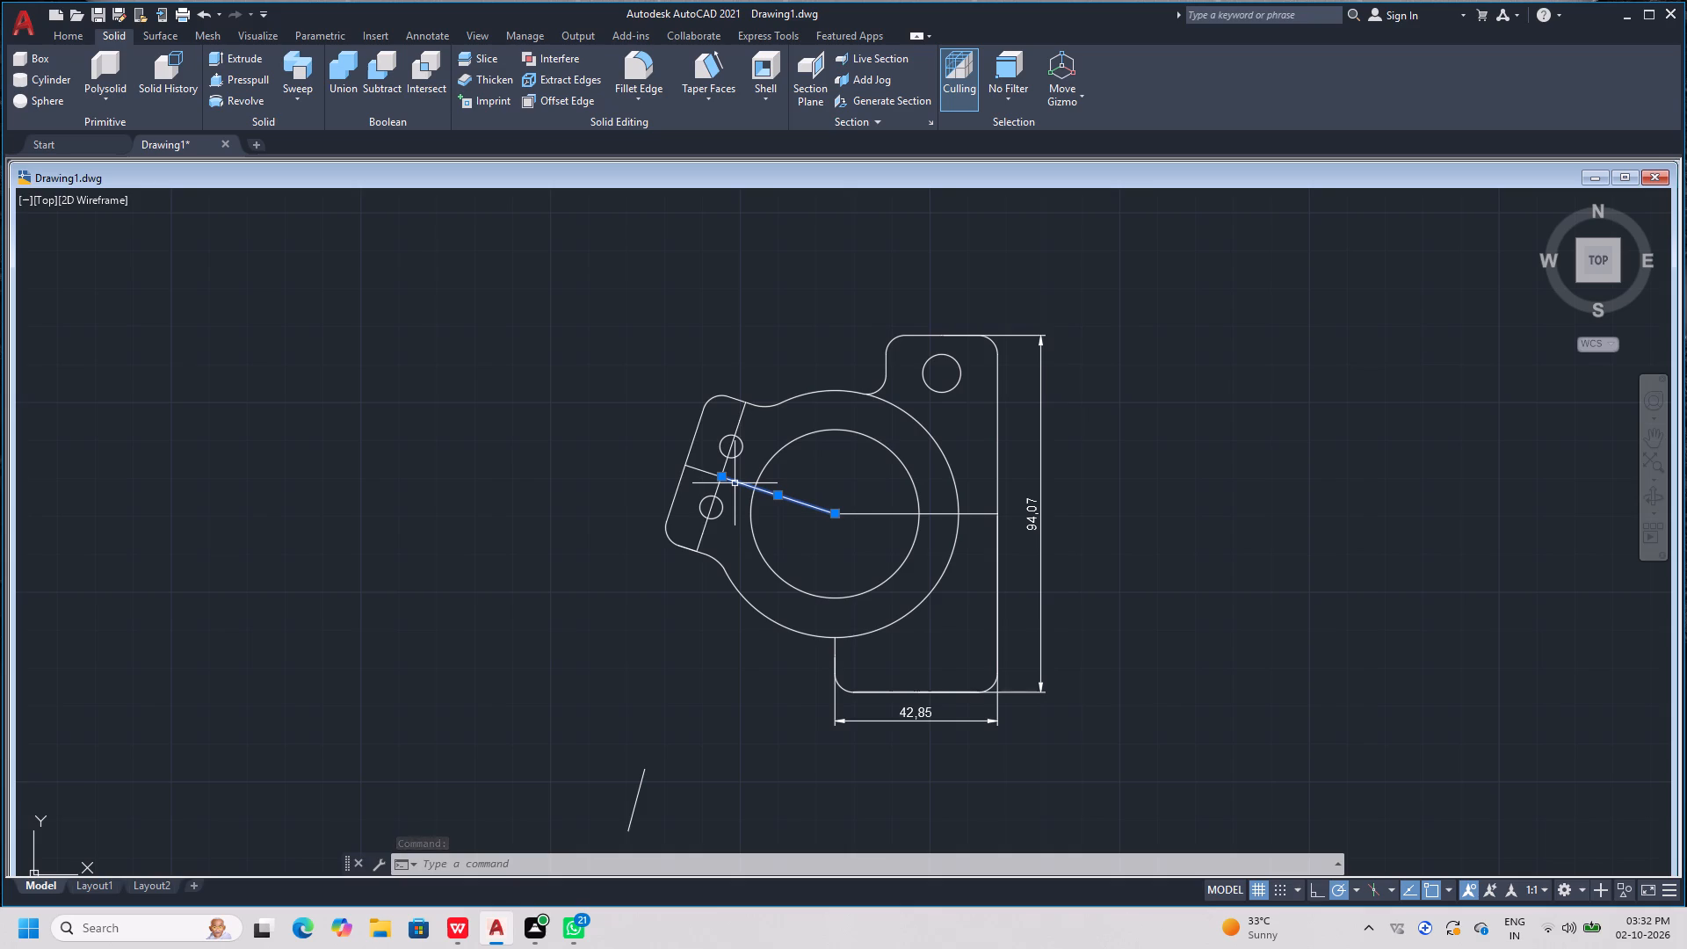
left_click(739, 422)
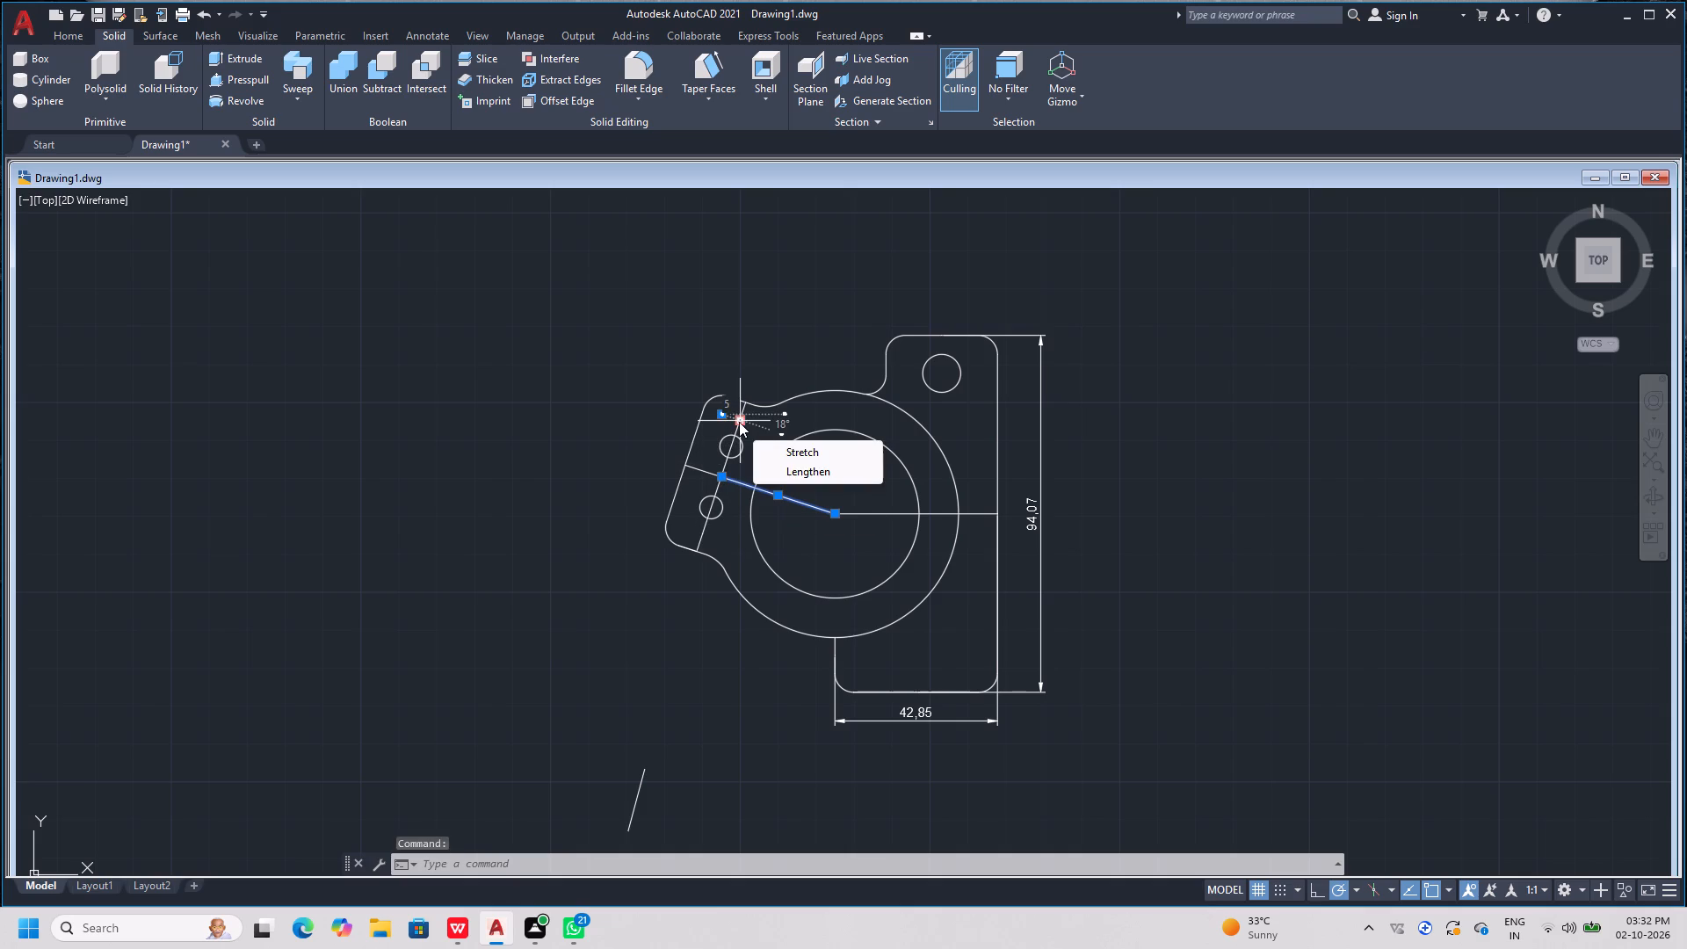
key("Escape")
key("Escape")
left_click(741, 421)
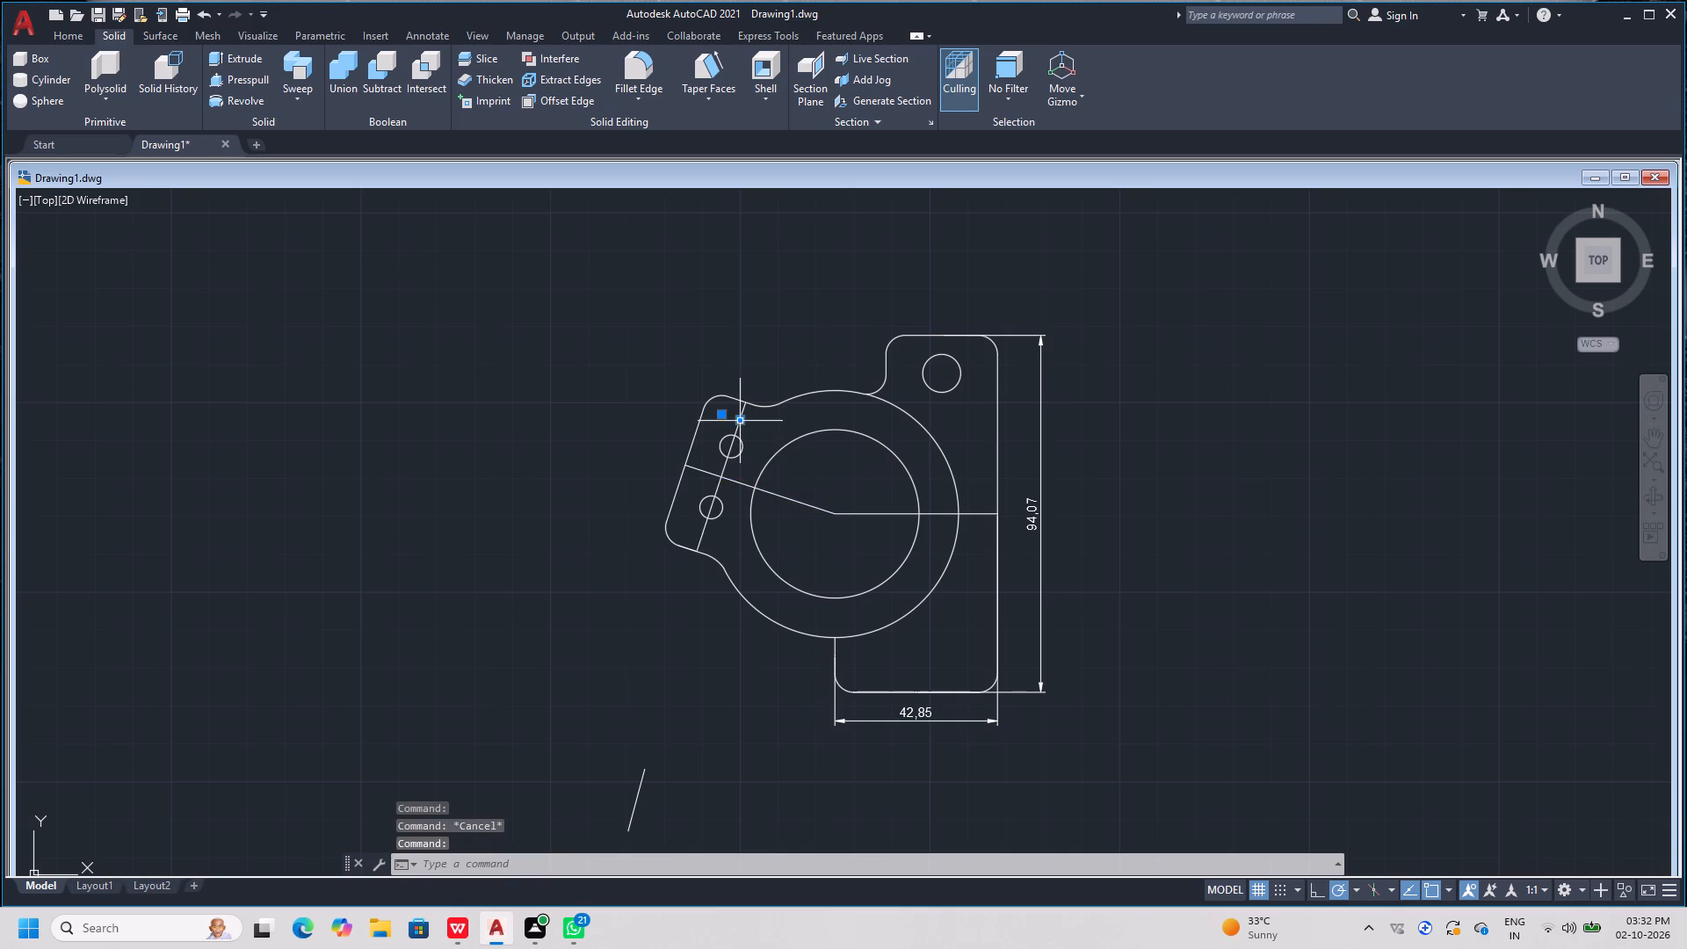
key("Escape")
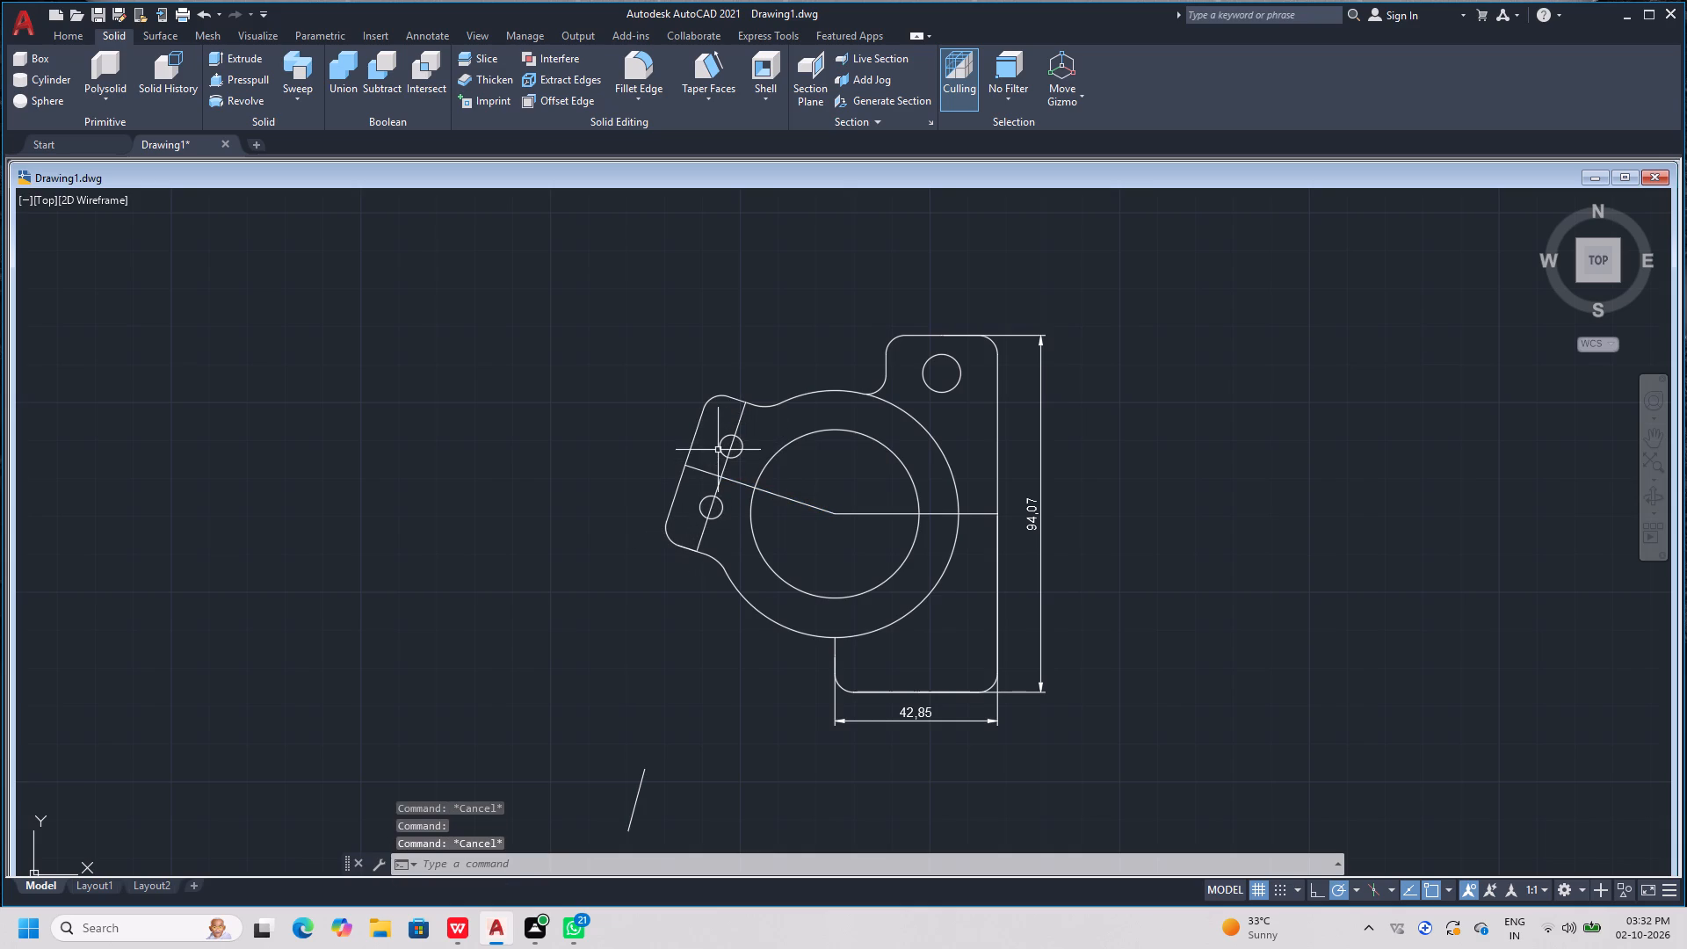
Delete the inclined construction line running through the centres of the strip's two small holes.
left_click(742, 415)
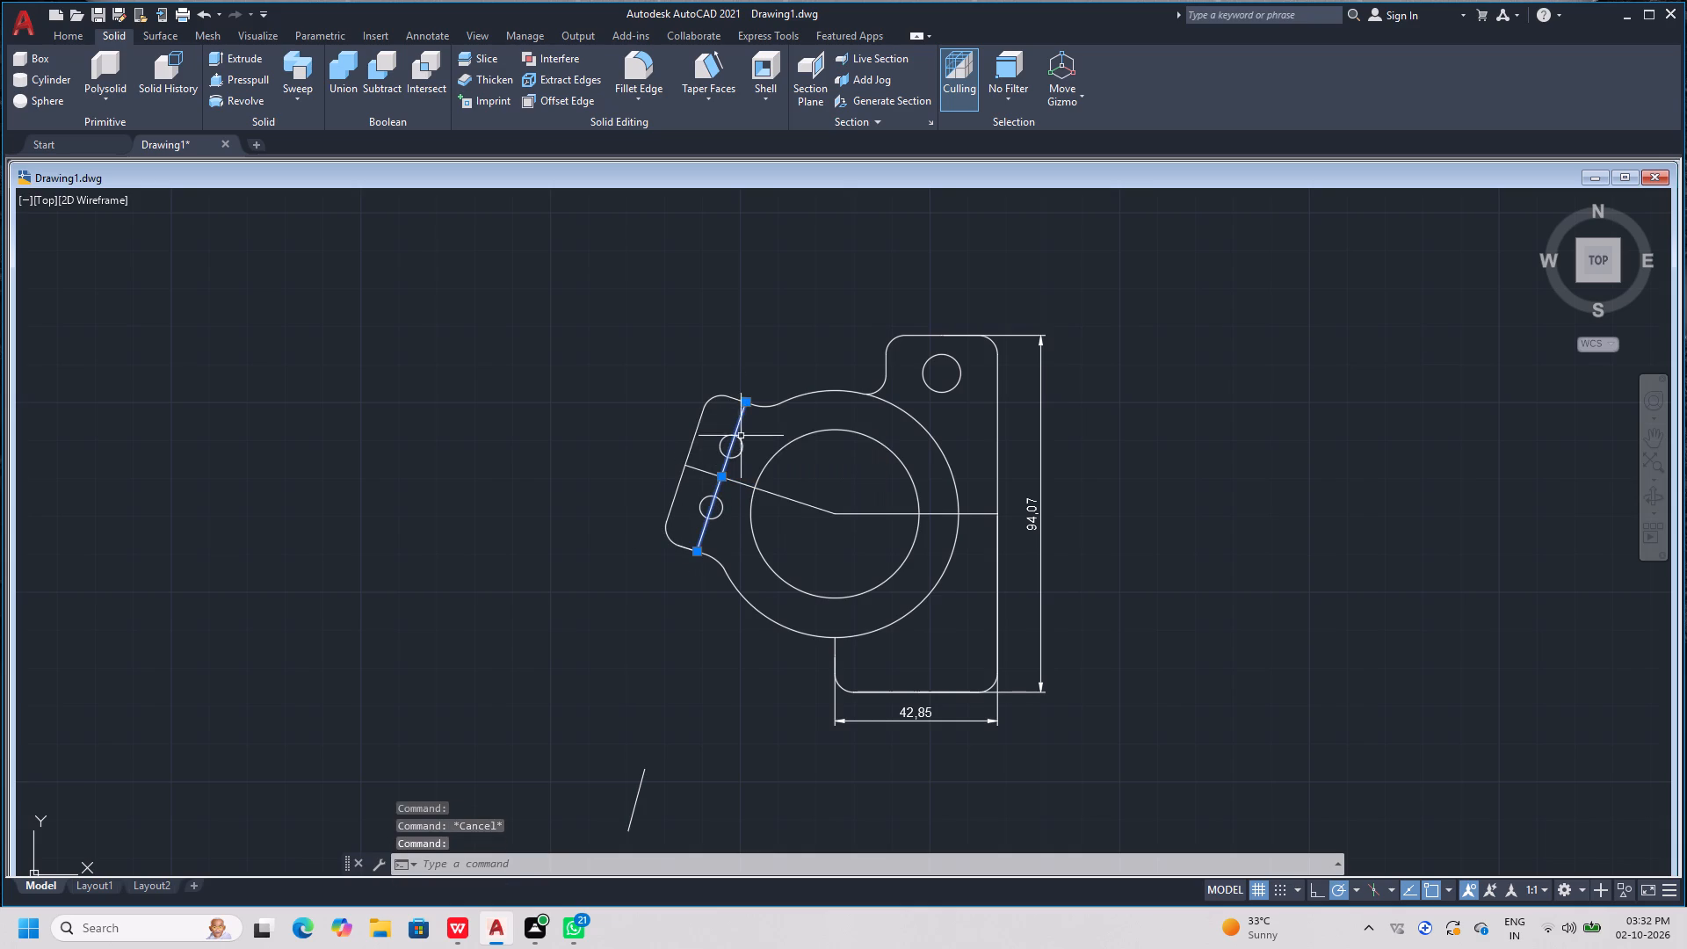
key("Delete")
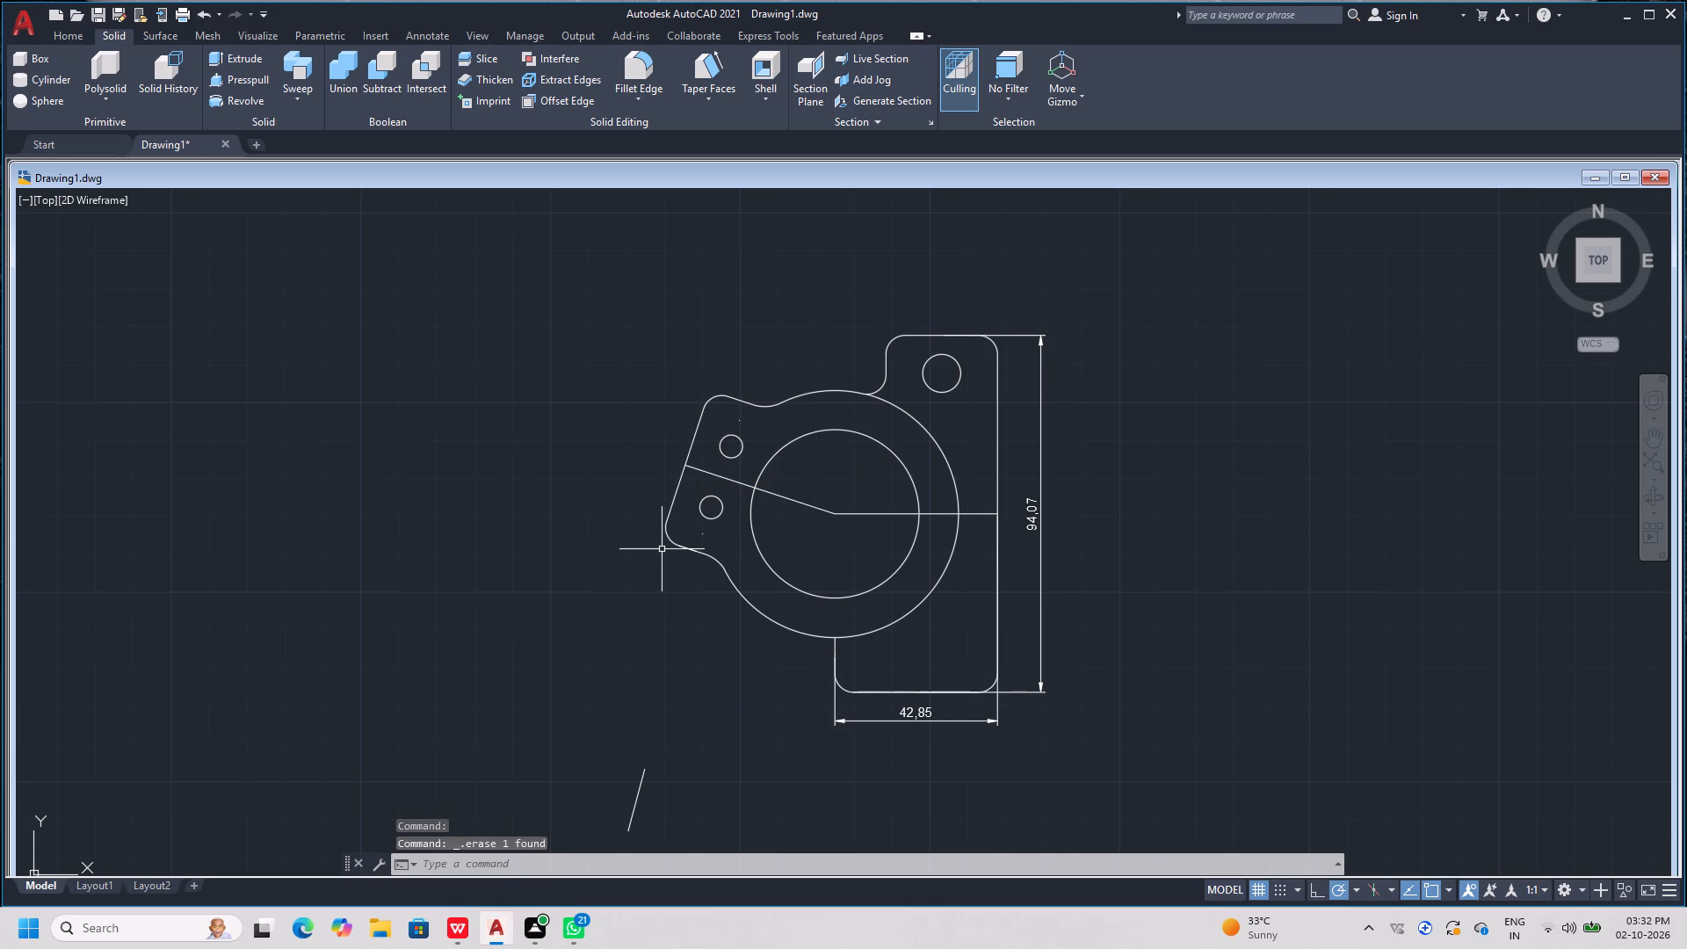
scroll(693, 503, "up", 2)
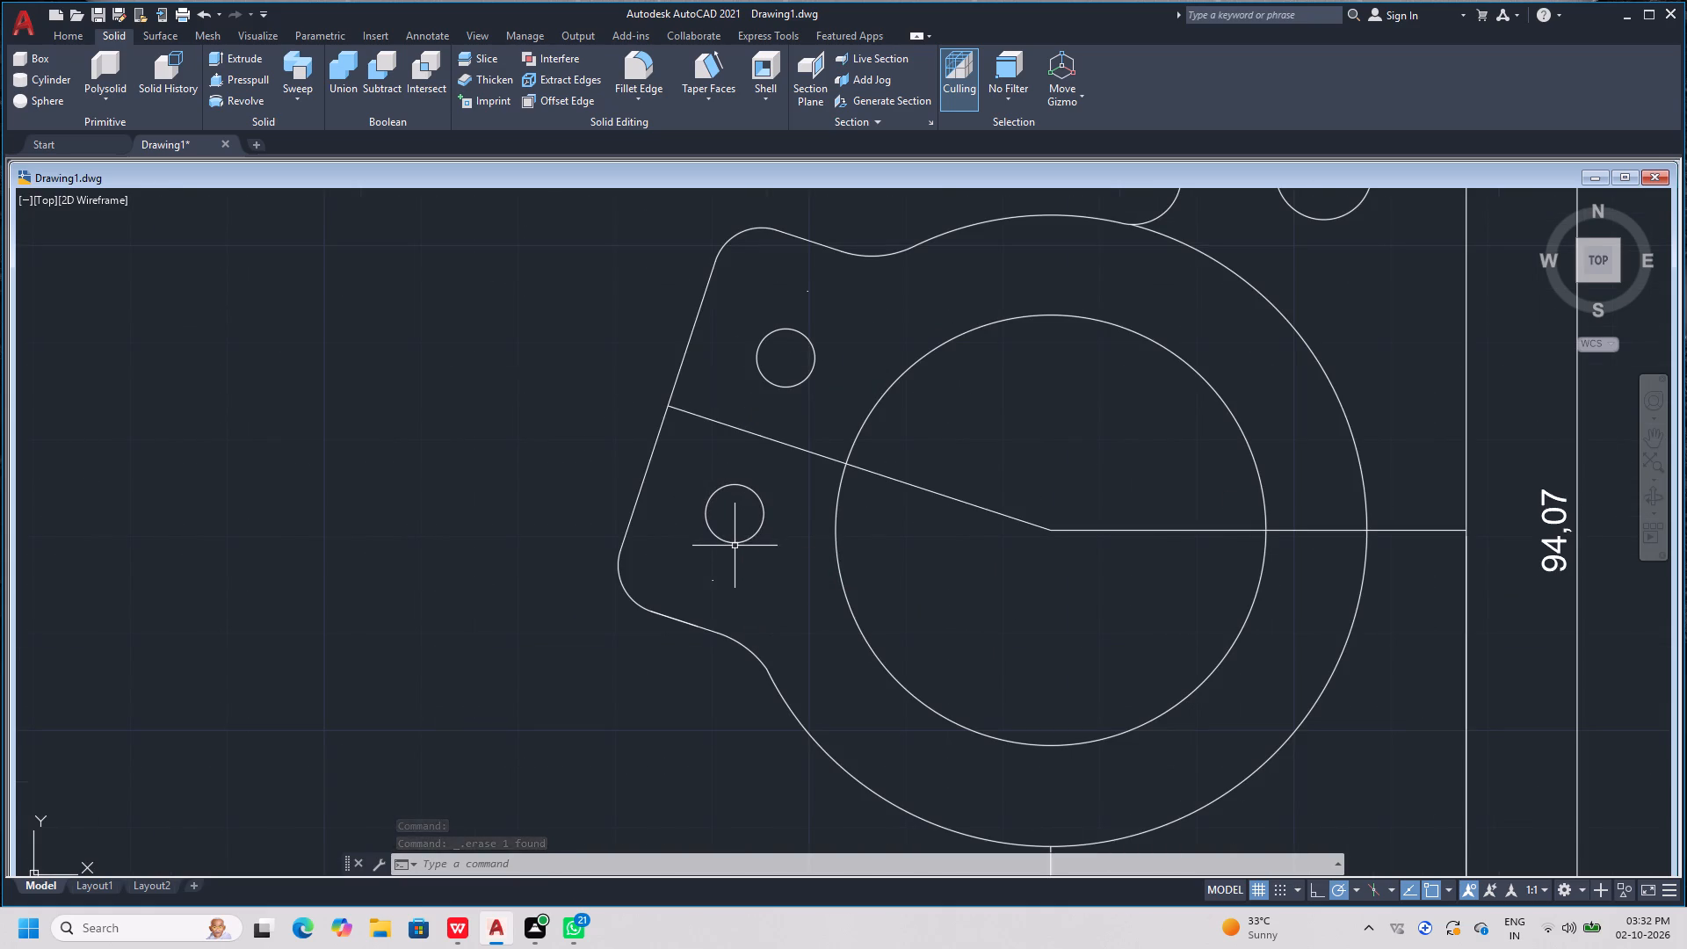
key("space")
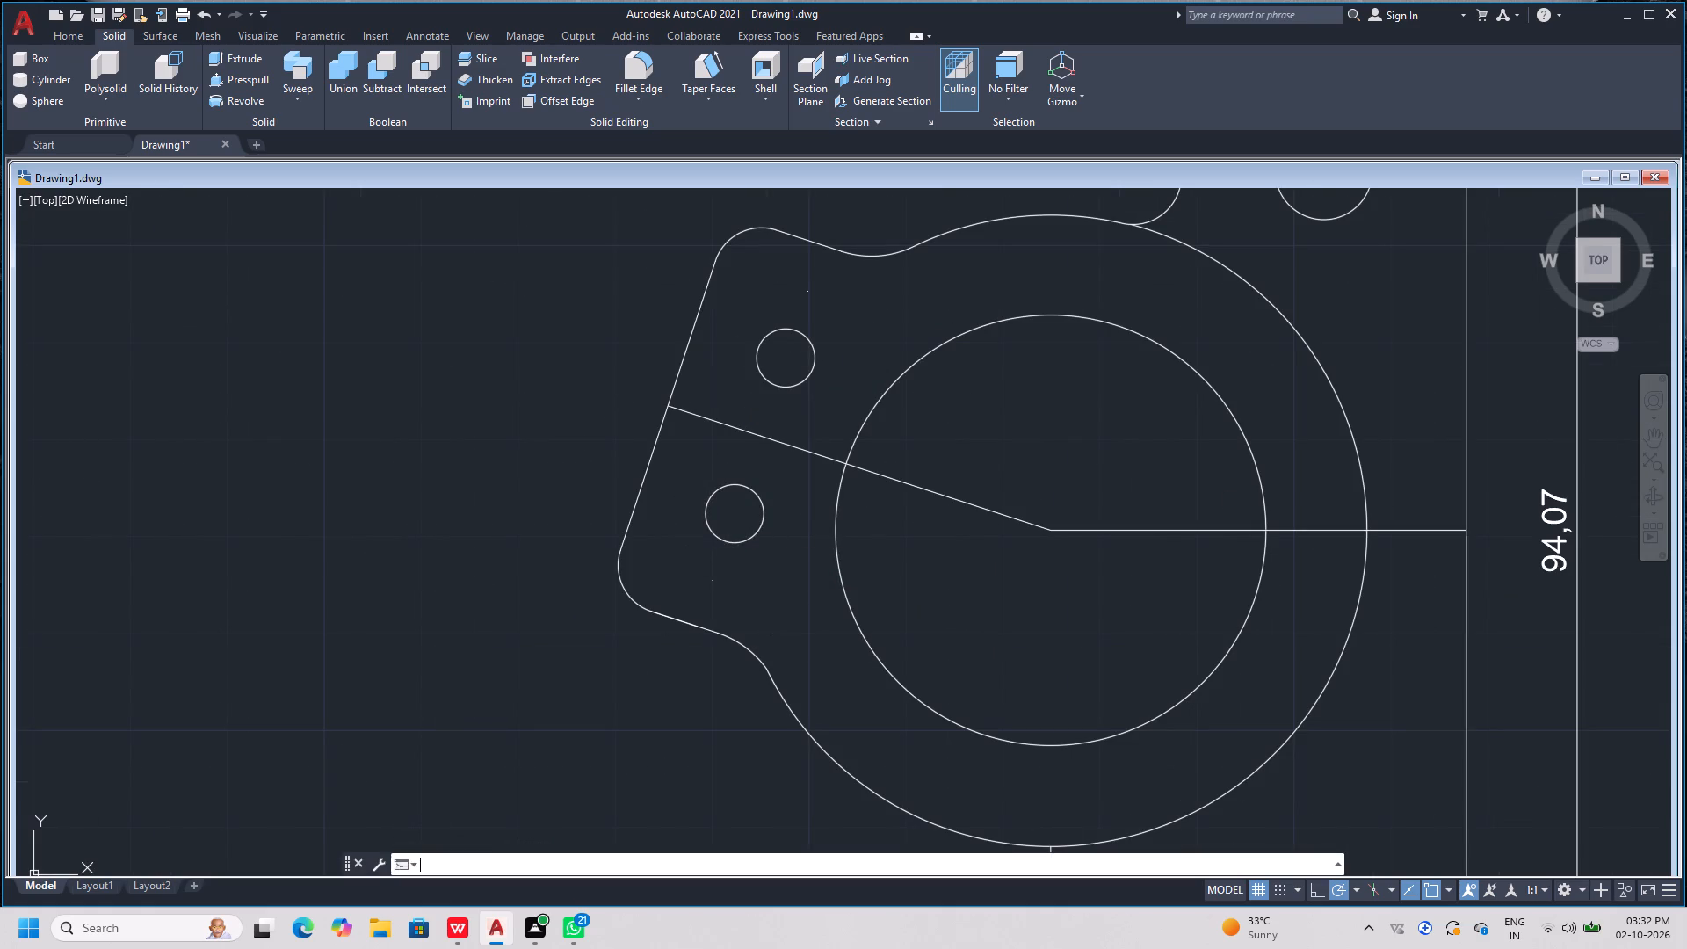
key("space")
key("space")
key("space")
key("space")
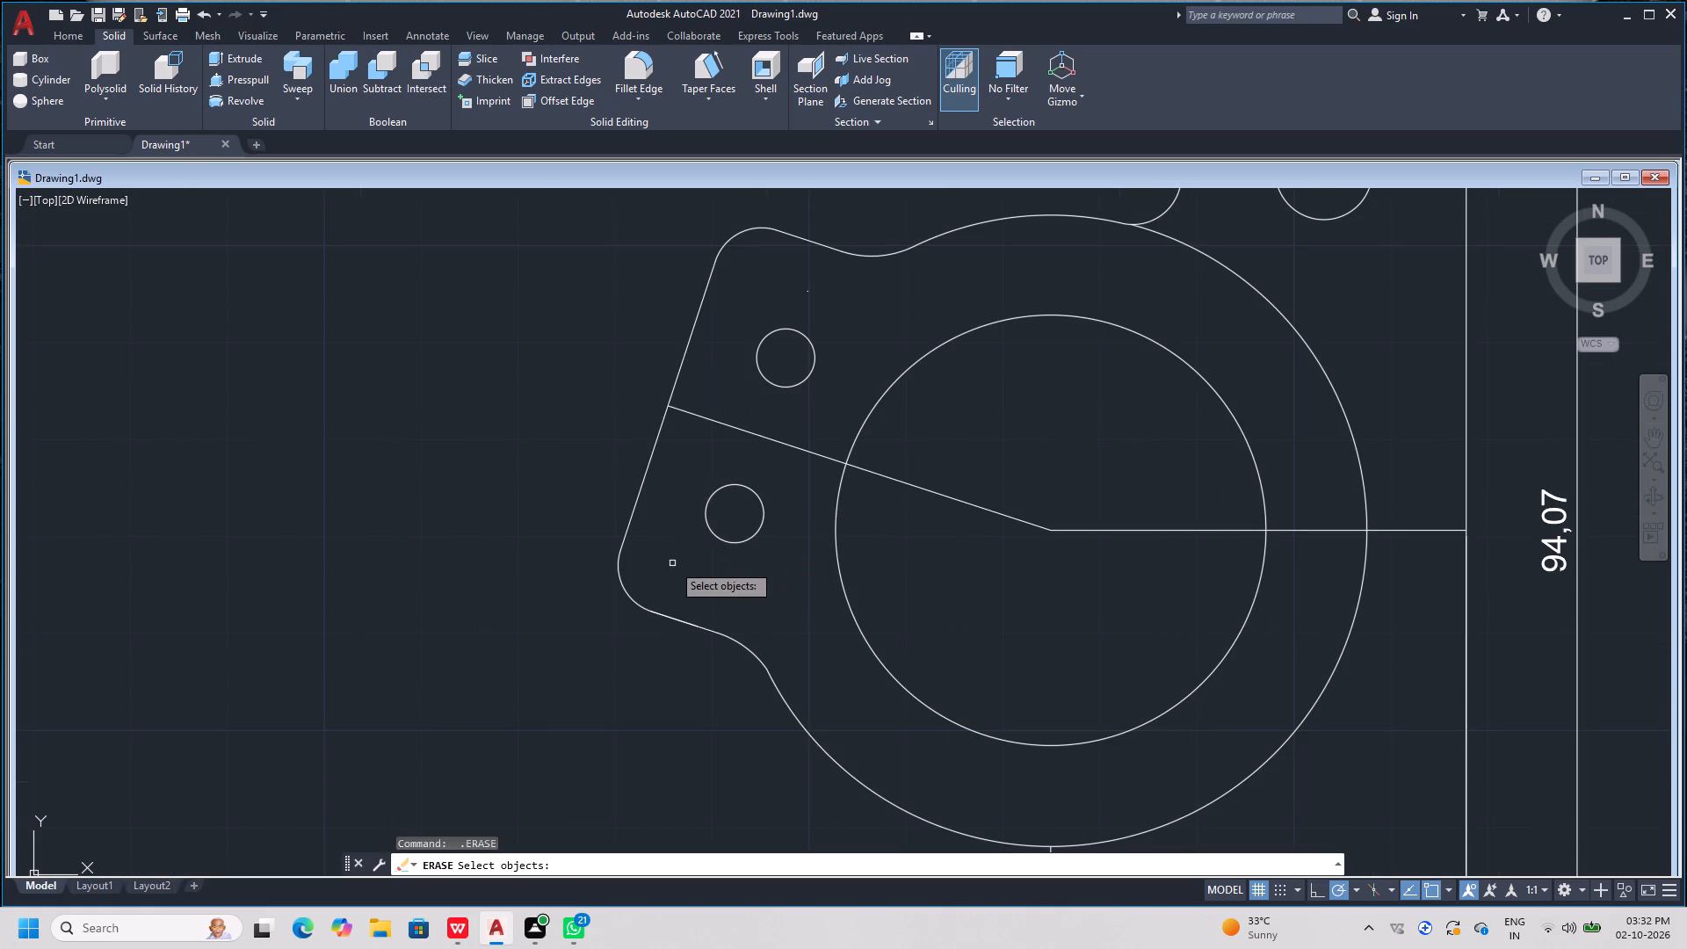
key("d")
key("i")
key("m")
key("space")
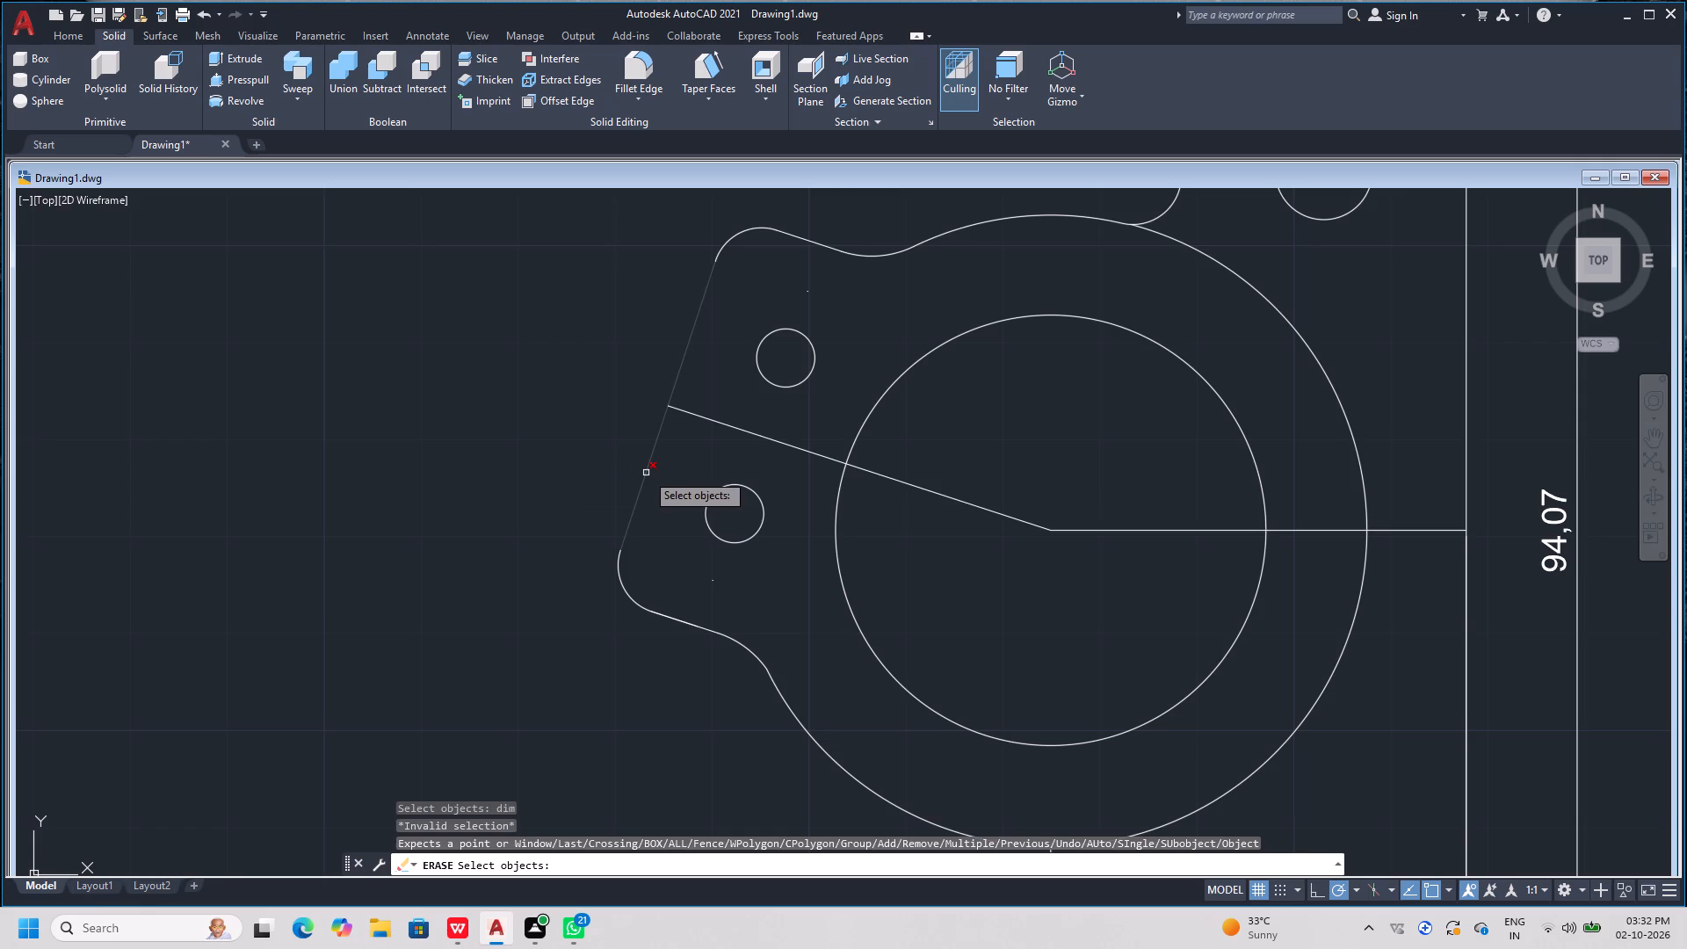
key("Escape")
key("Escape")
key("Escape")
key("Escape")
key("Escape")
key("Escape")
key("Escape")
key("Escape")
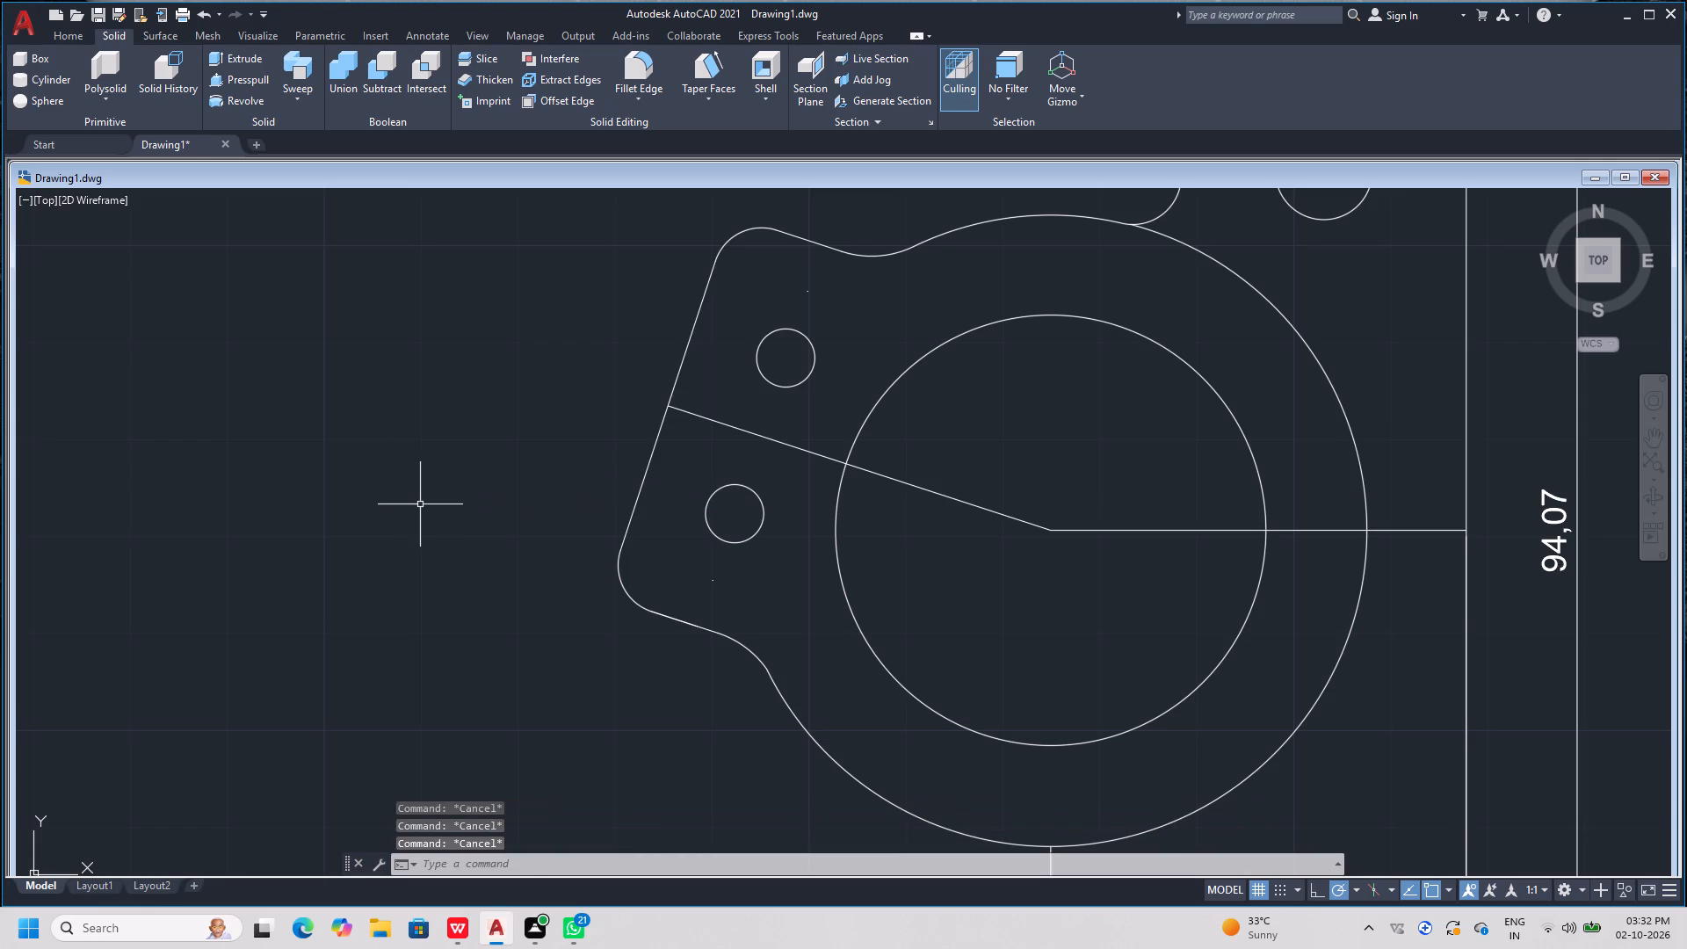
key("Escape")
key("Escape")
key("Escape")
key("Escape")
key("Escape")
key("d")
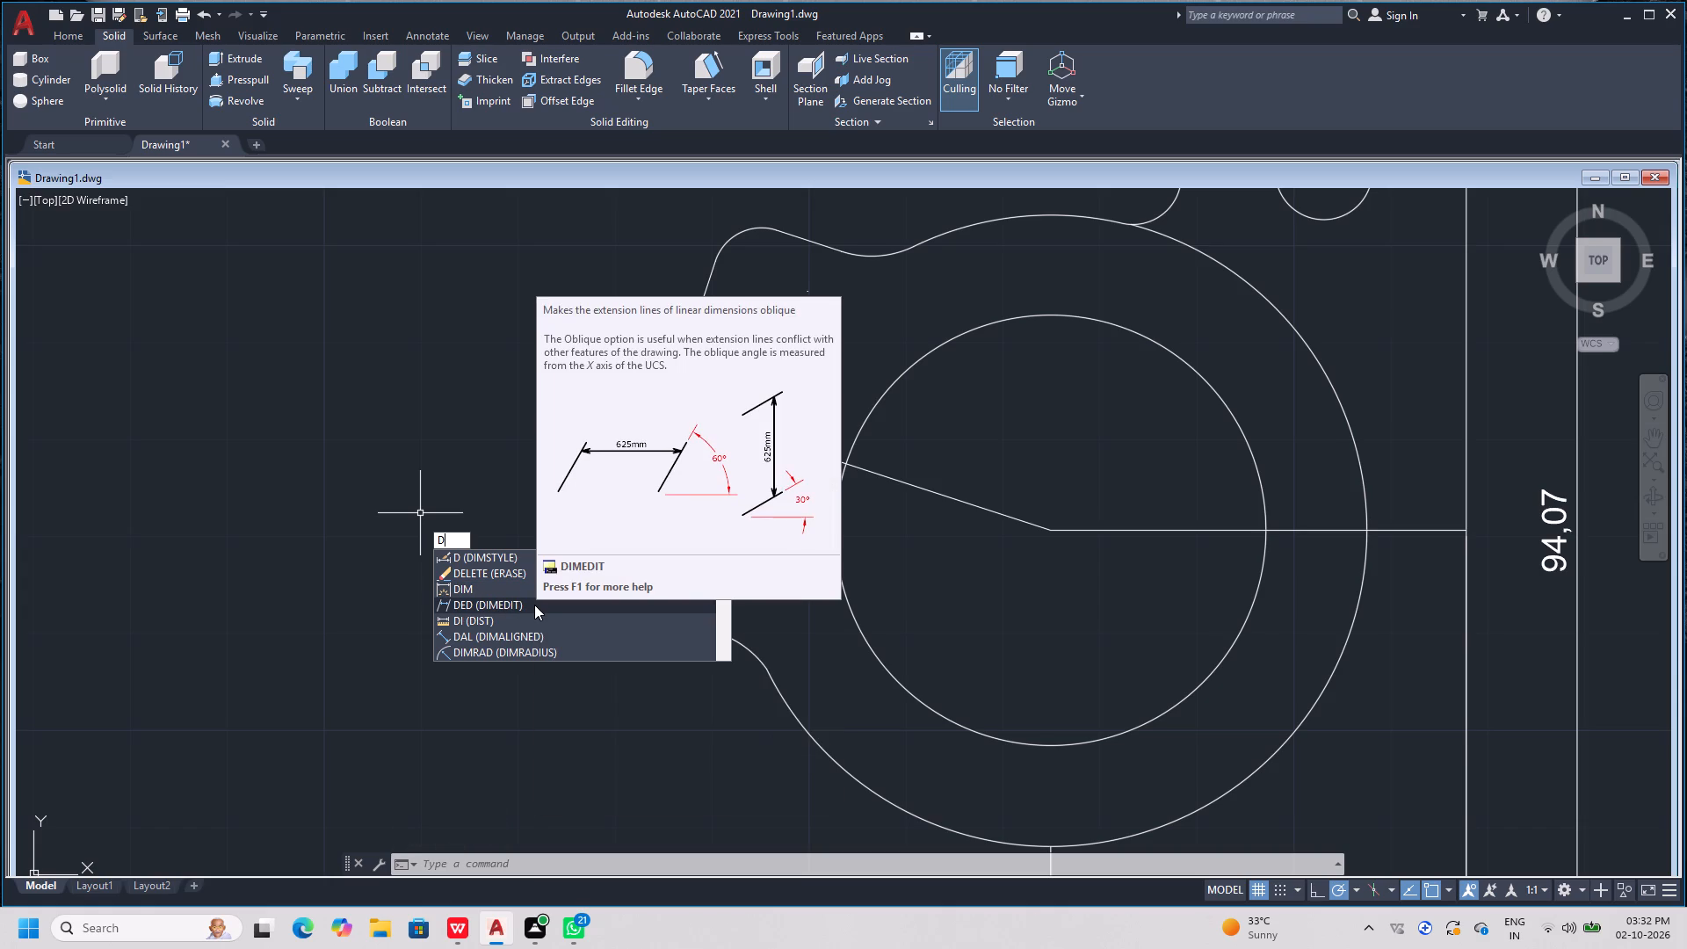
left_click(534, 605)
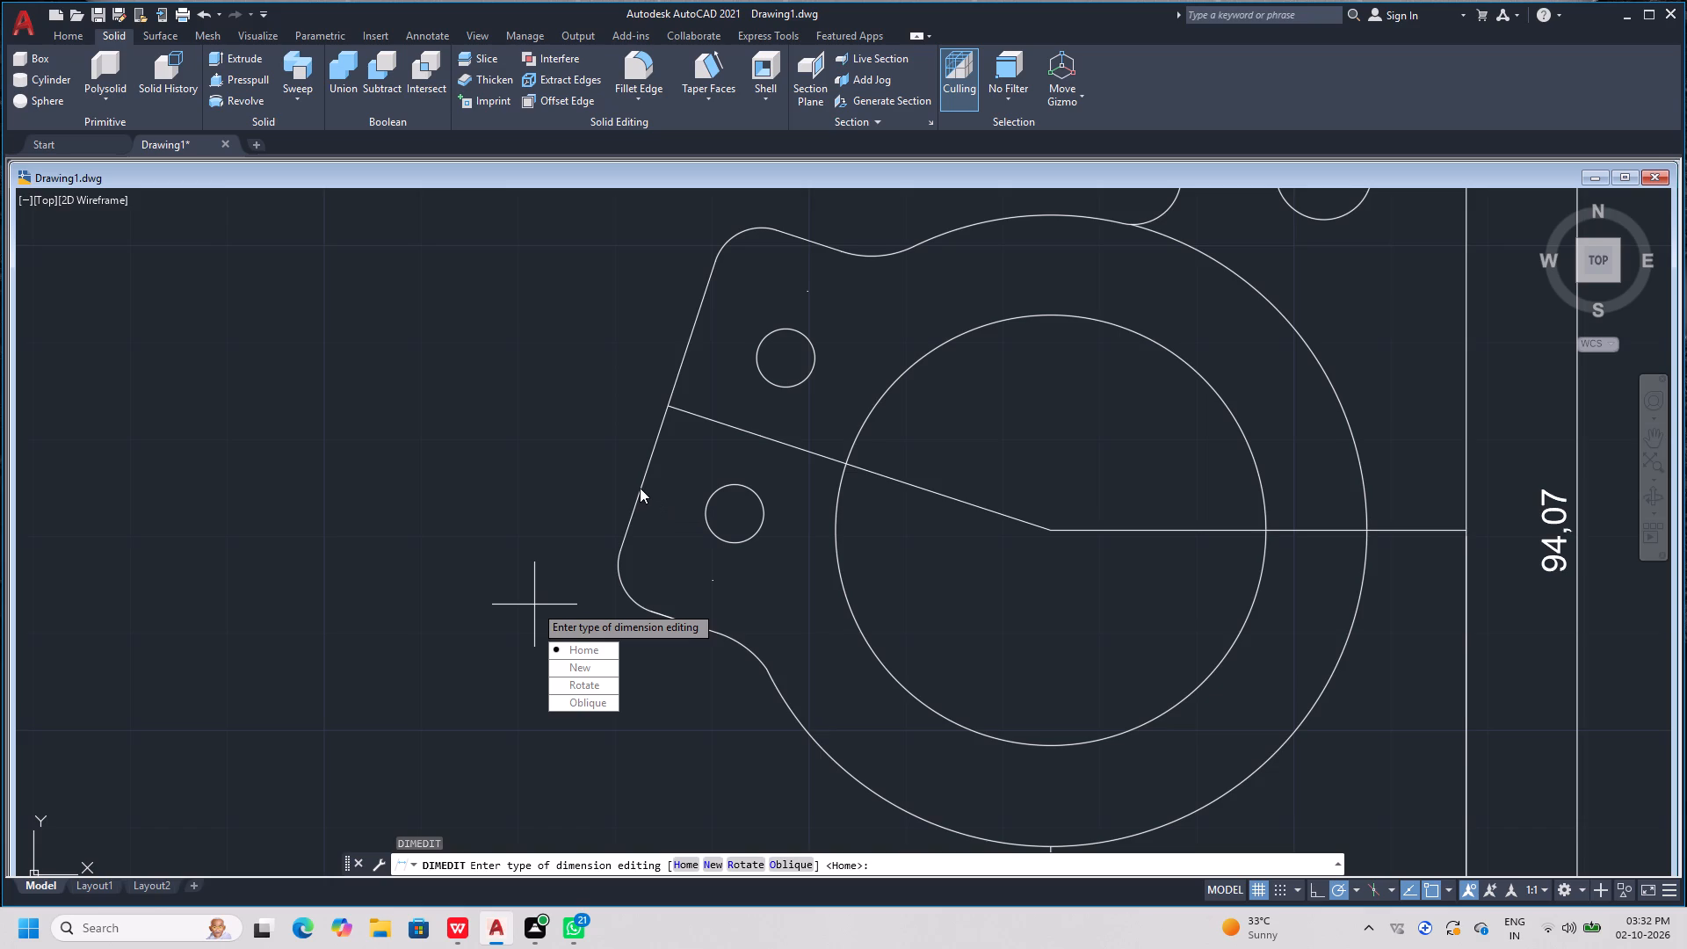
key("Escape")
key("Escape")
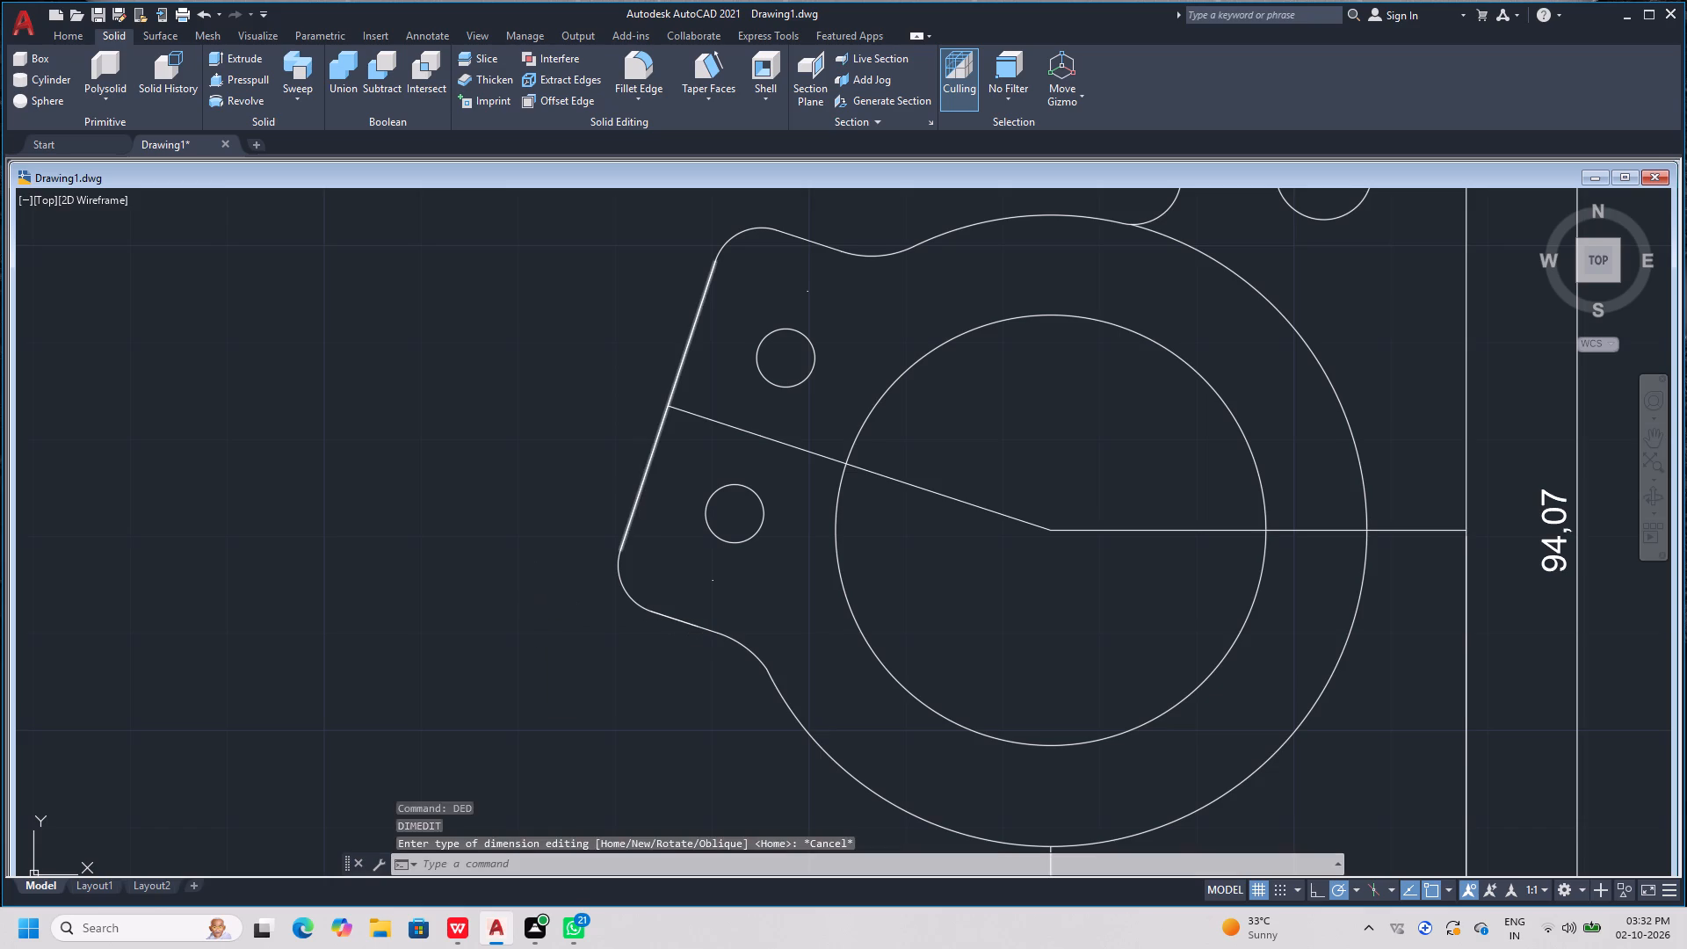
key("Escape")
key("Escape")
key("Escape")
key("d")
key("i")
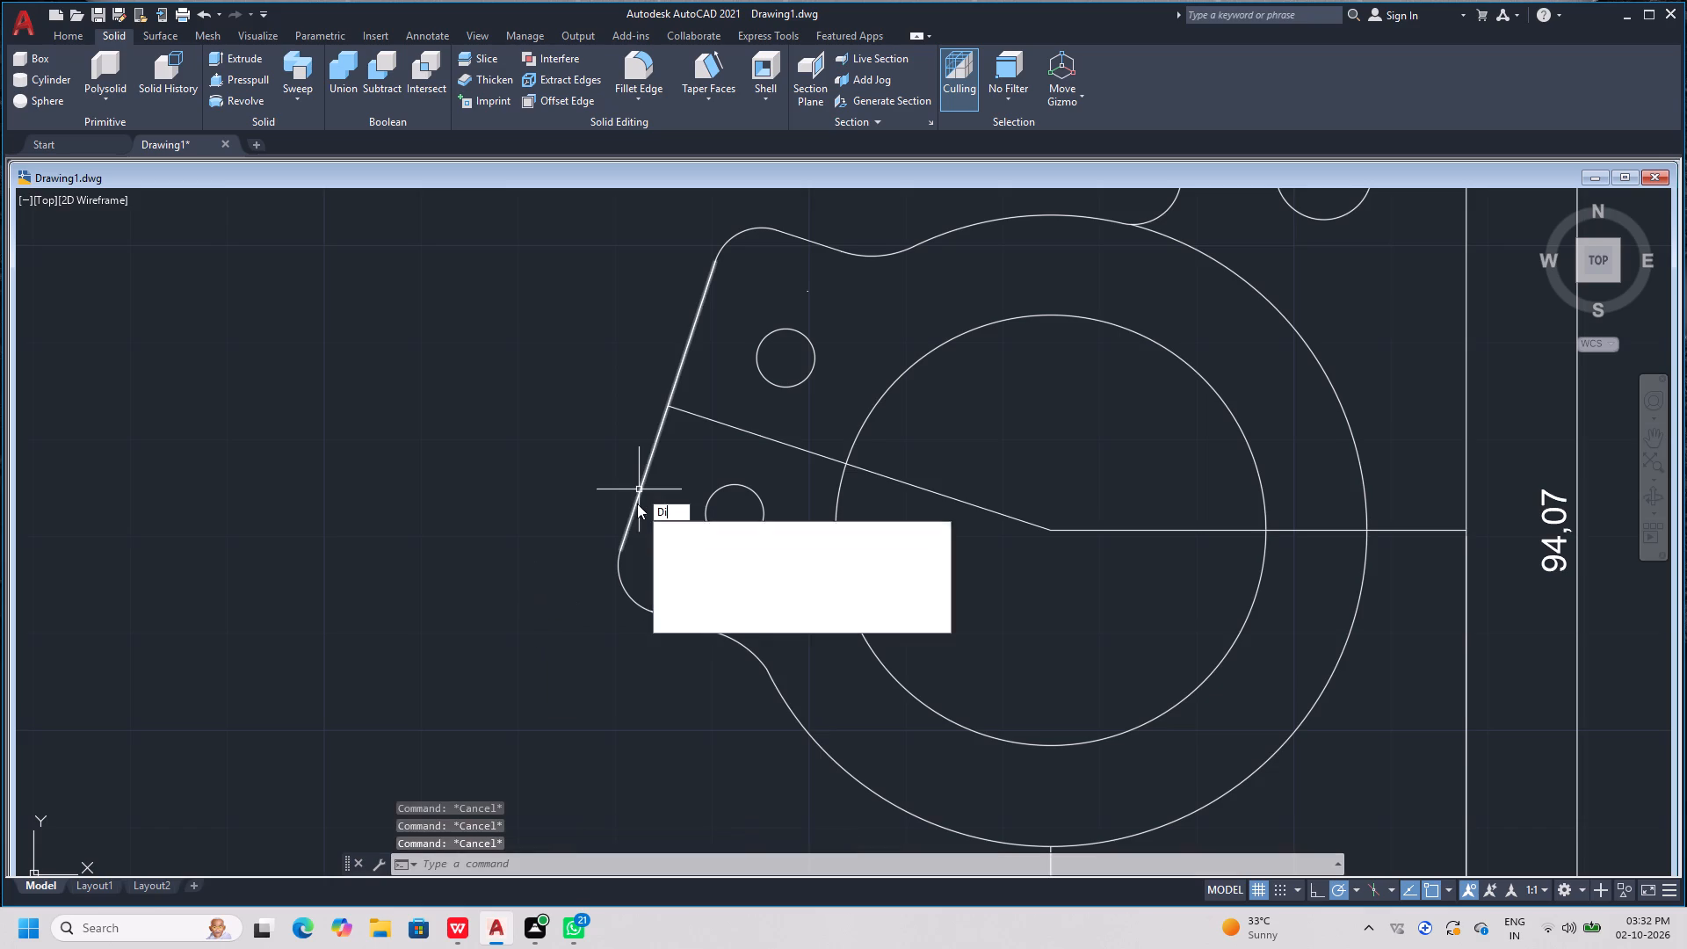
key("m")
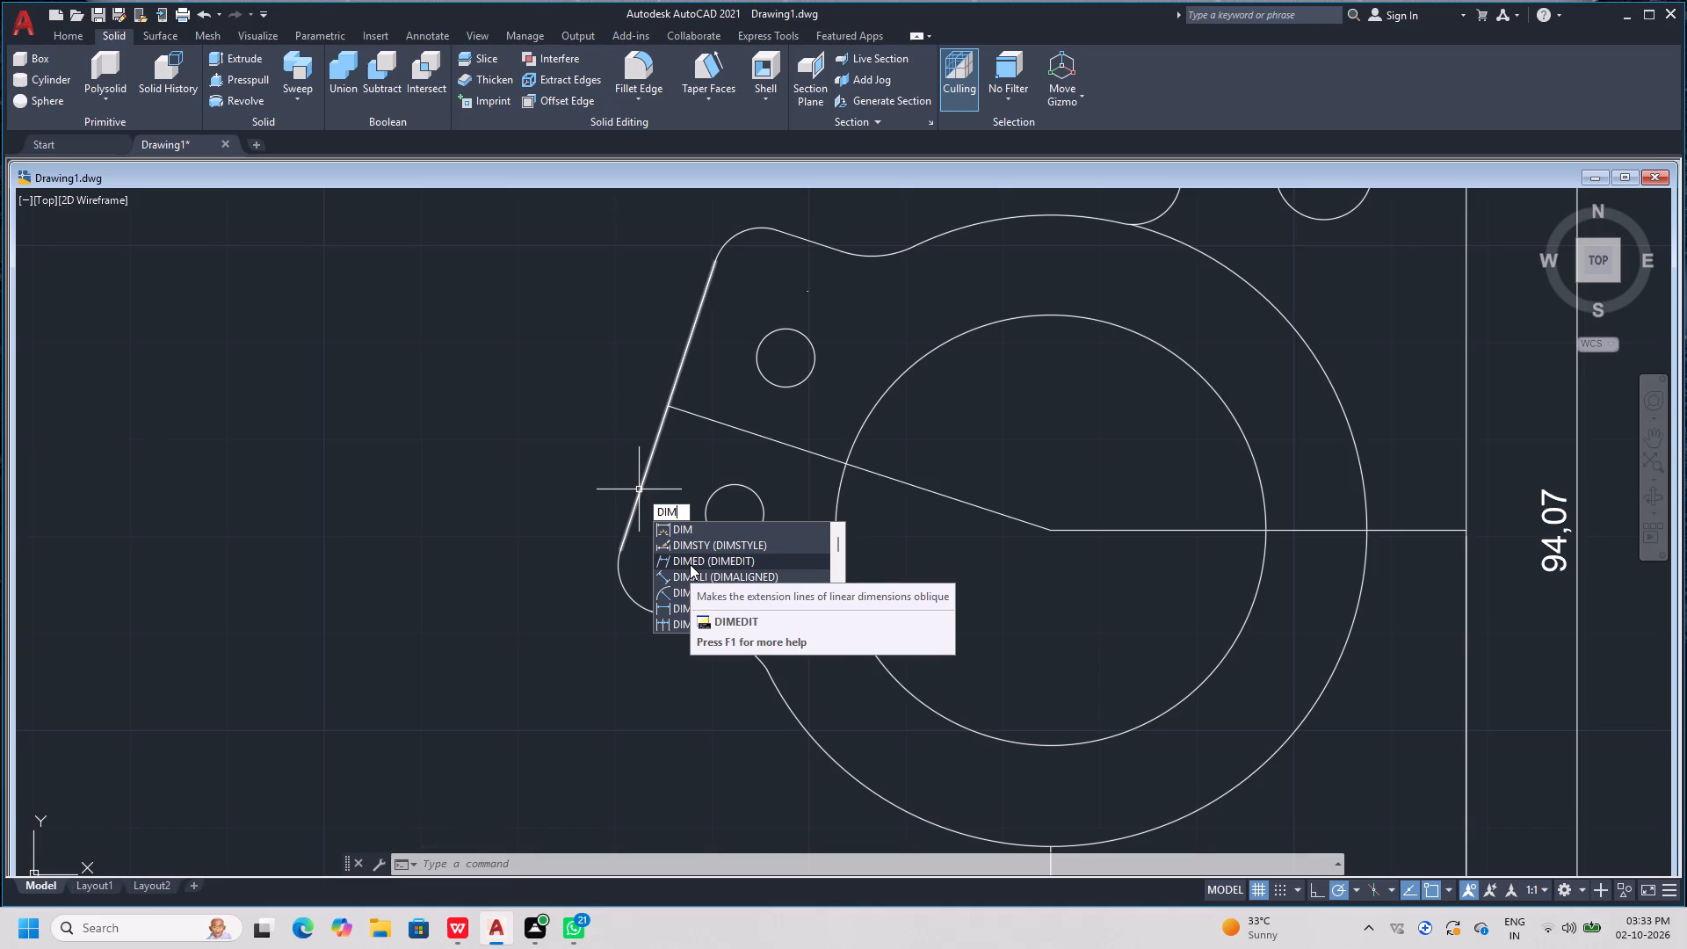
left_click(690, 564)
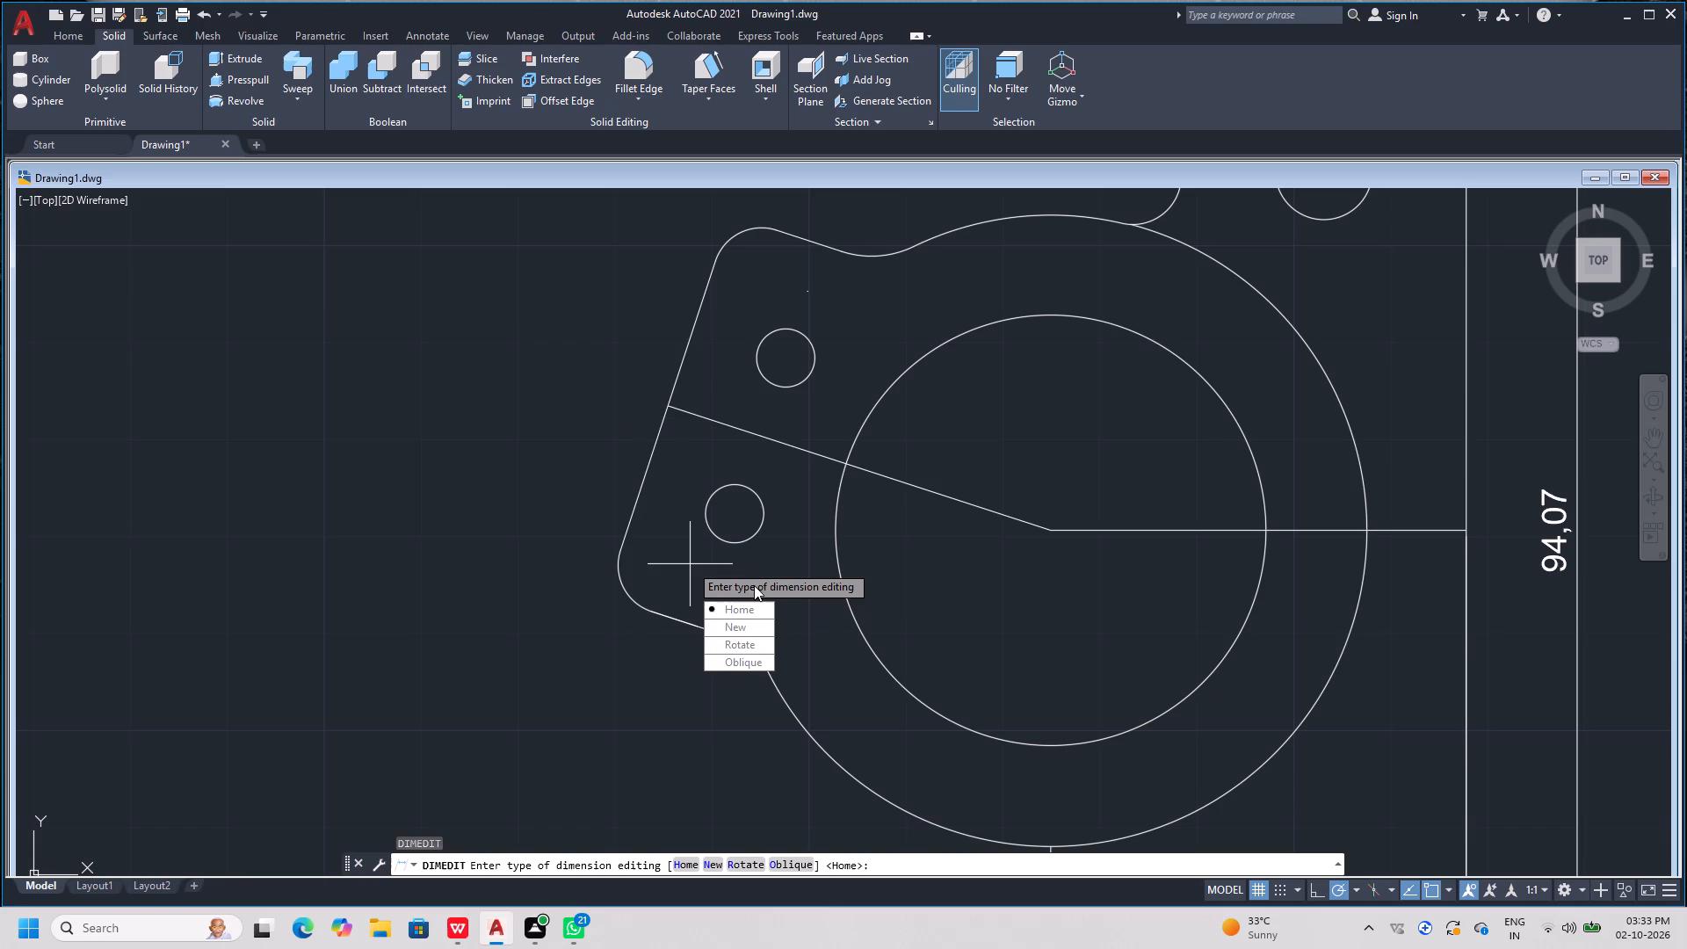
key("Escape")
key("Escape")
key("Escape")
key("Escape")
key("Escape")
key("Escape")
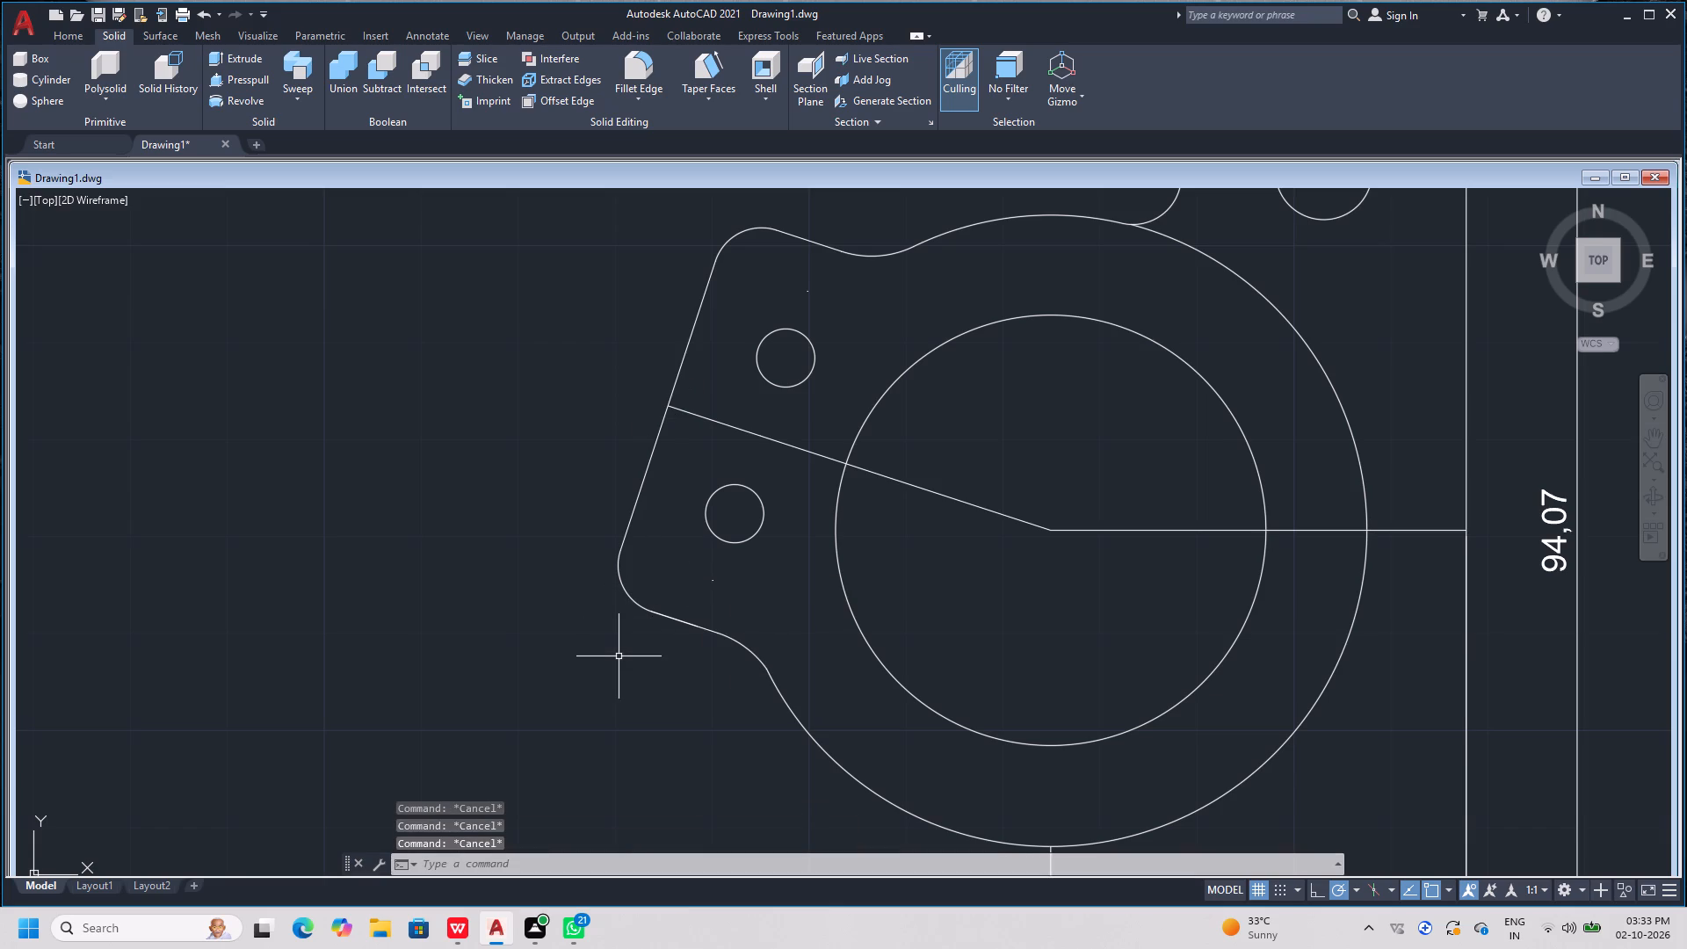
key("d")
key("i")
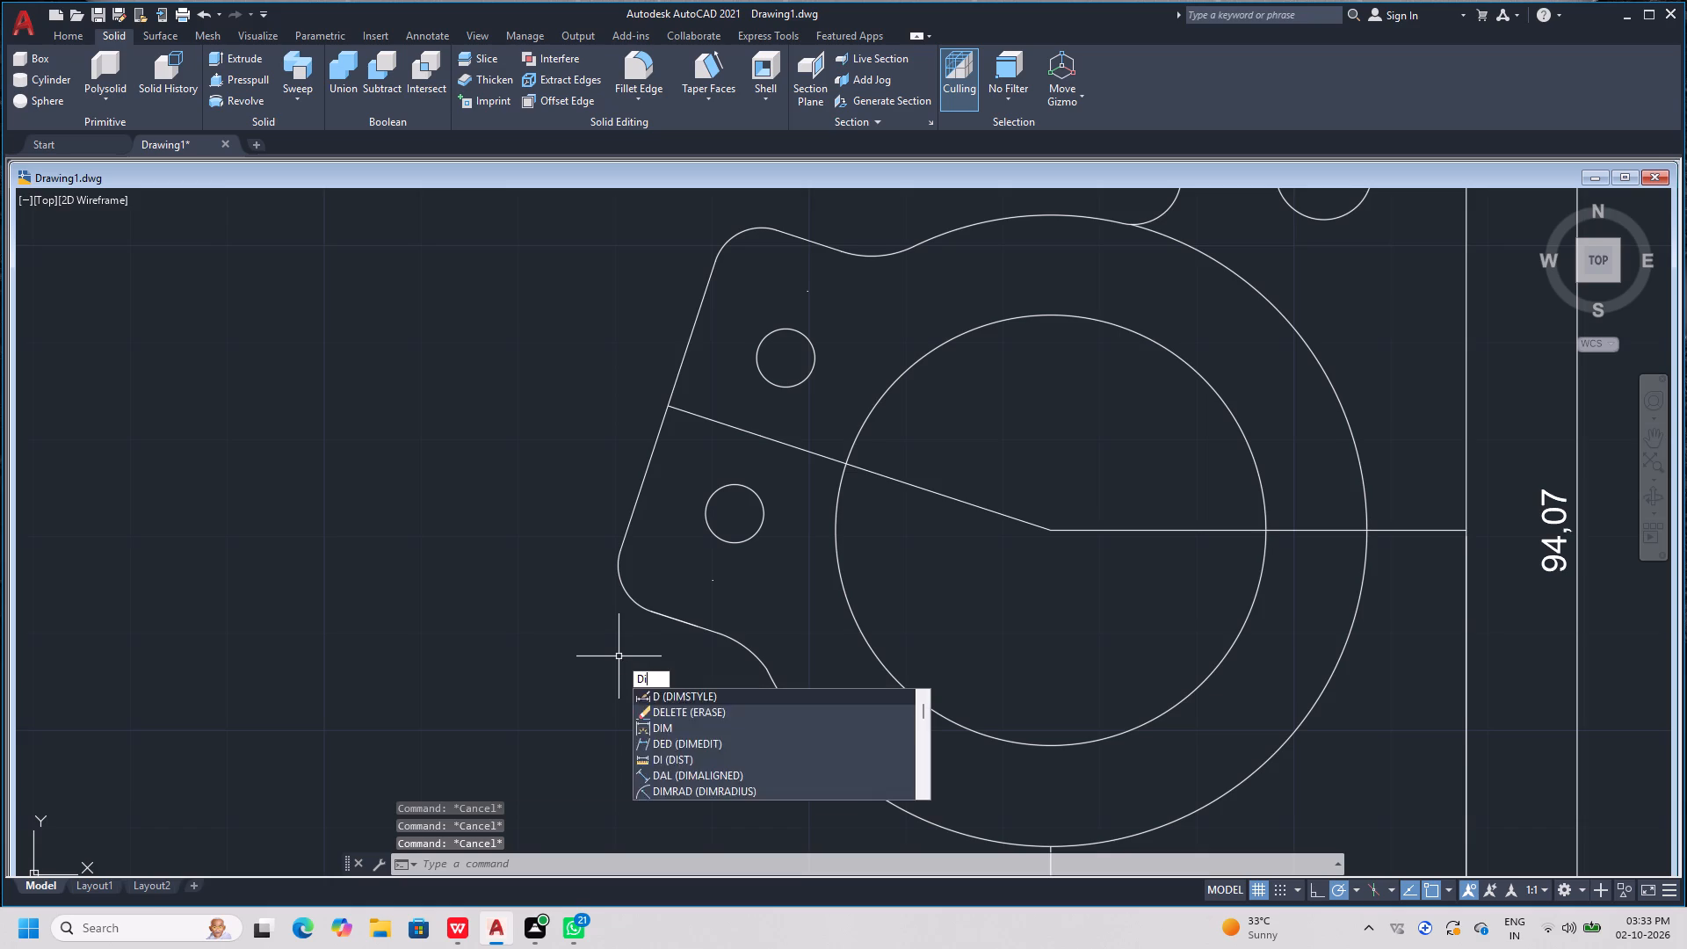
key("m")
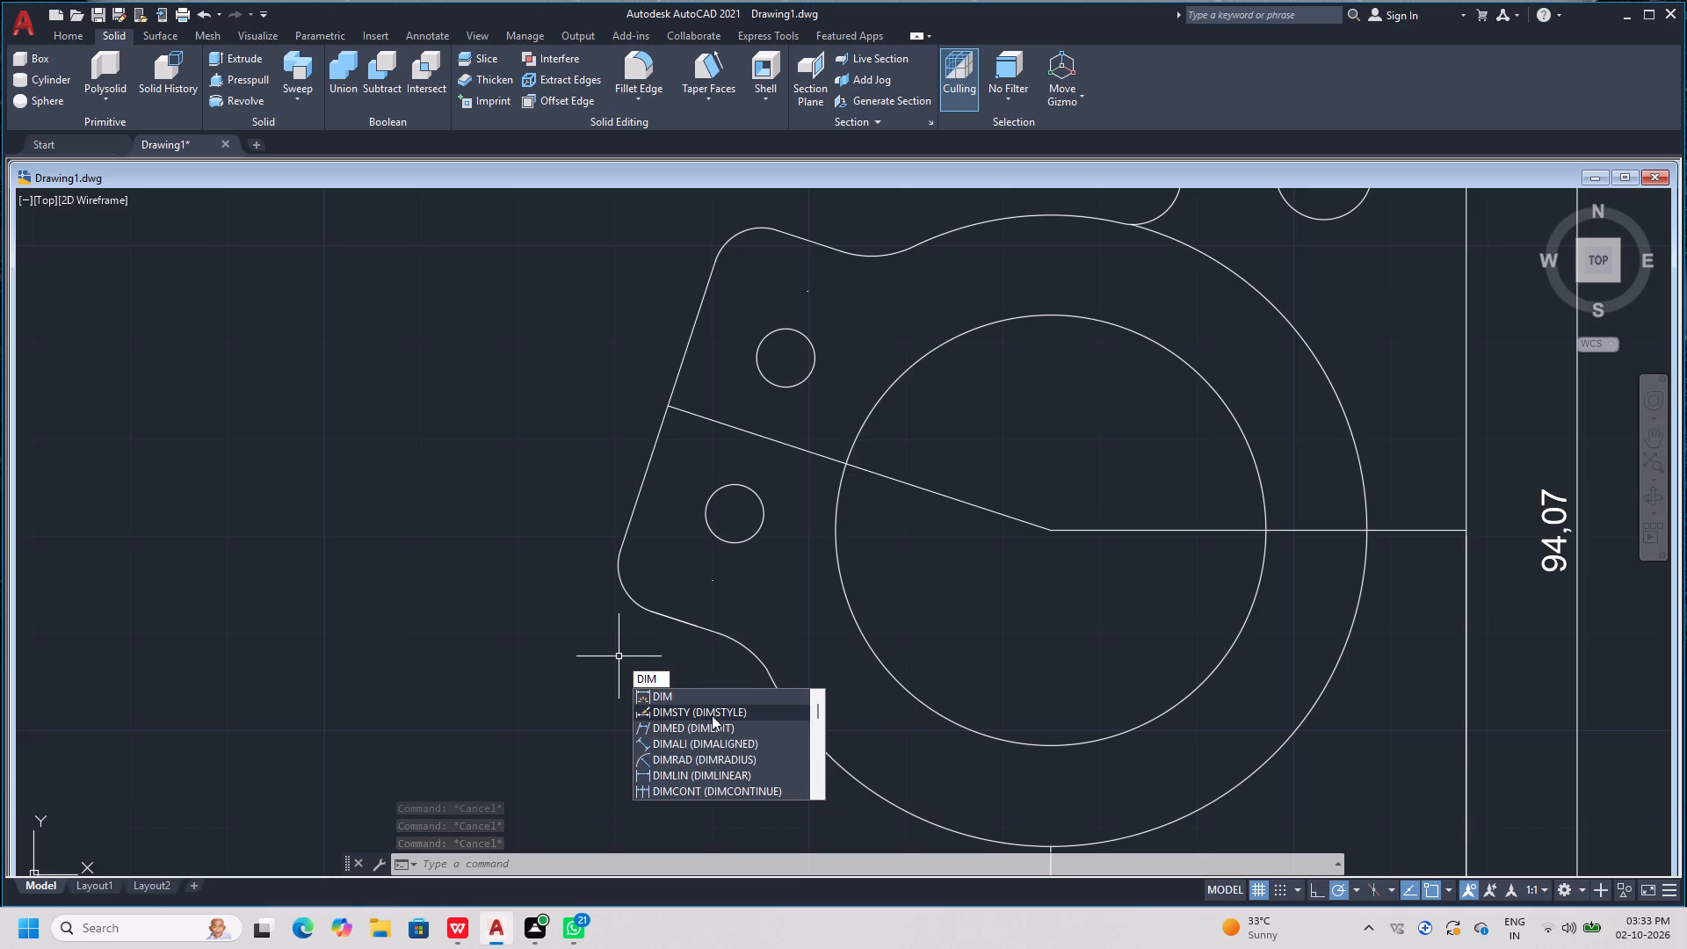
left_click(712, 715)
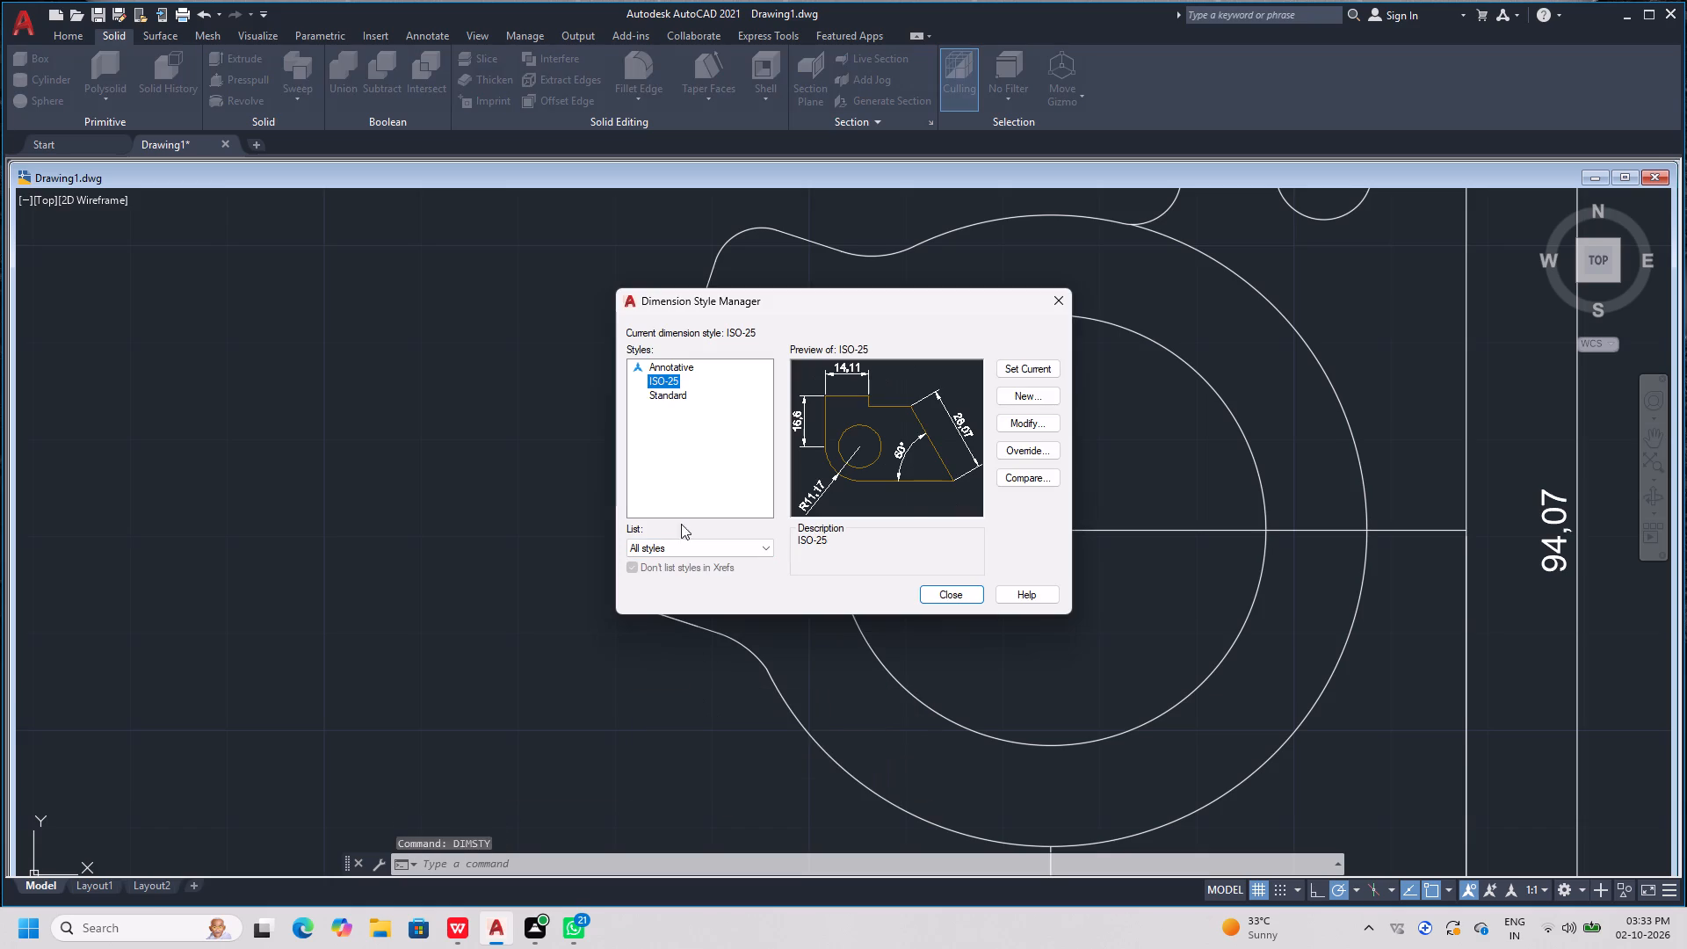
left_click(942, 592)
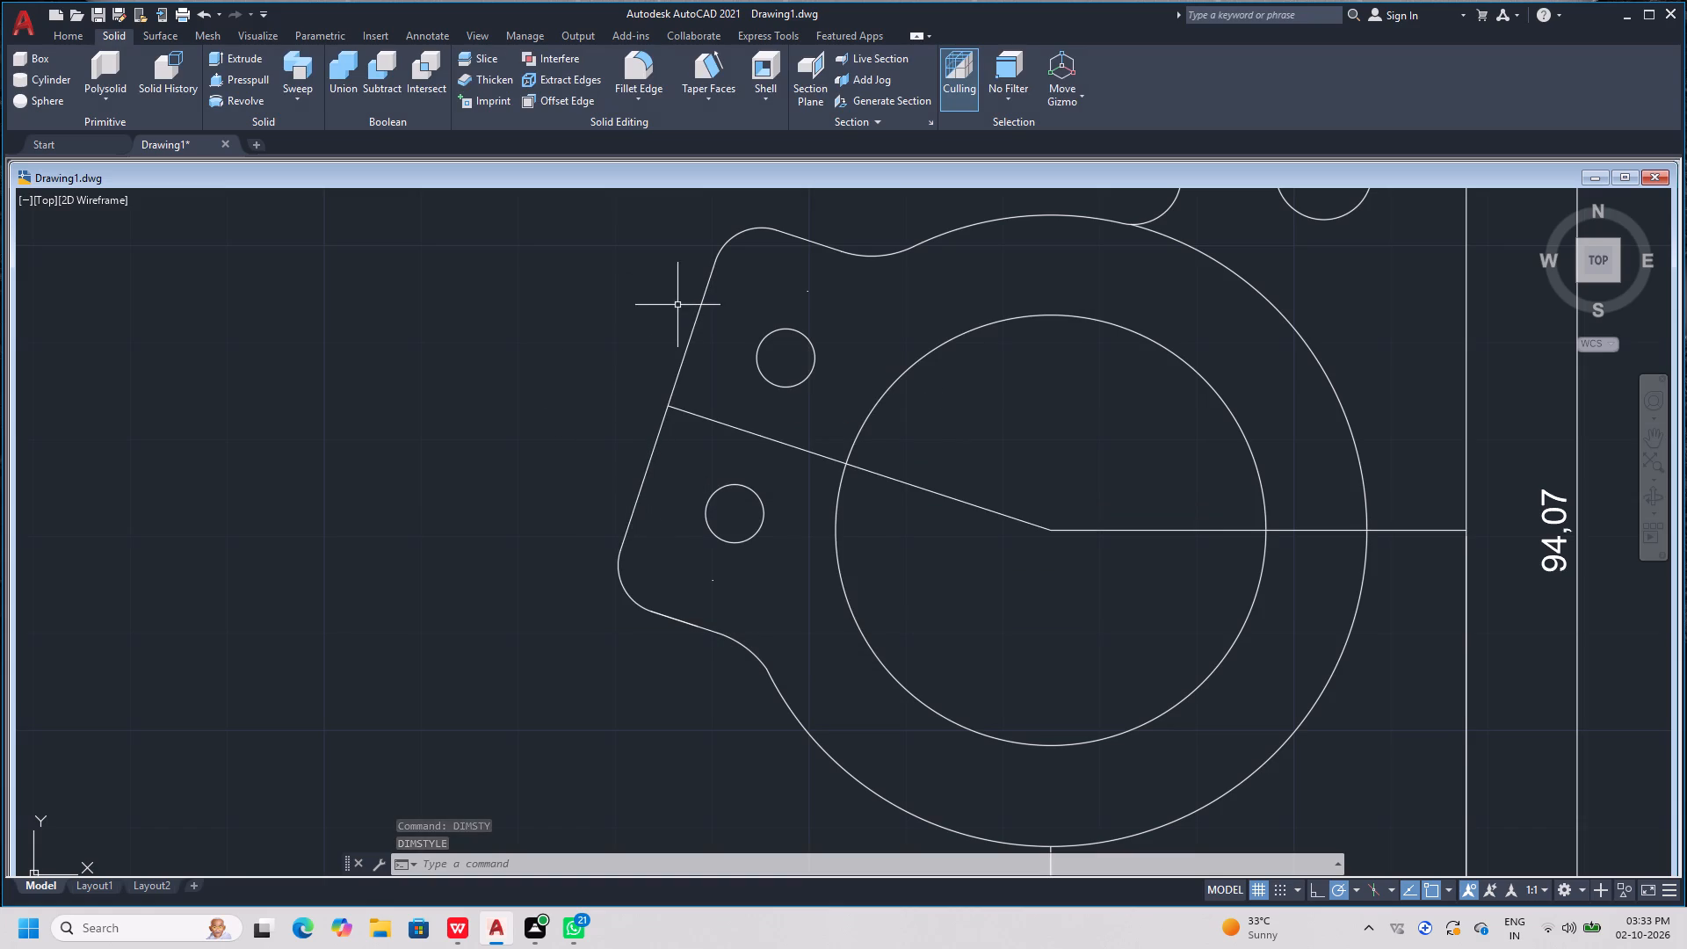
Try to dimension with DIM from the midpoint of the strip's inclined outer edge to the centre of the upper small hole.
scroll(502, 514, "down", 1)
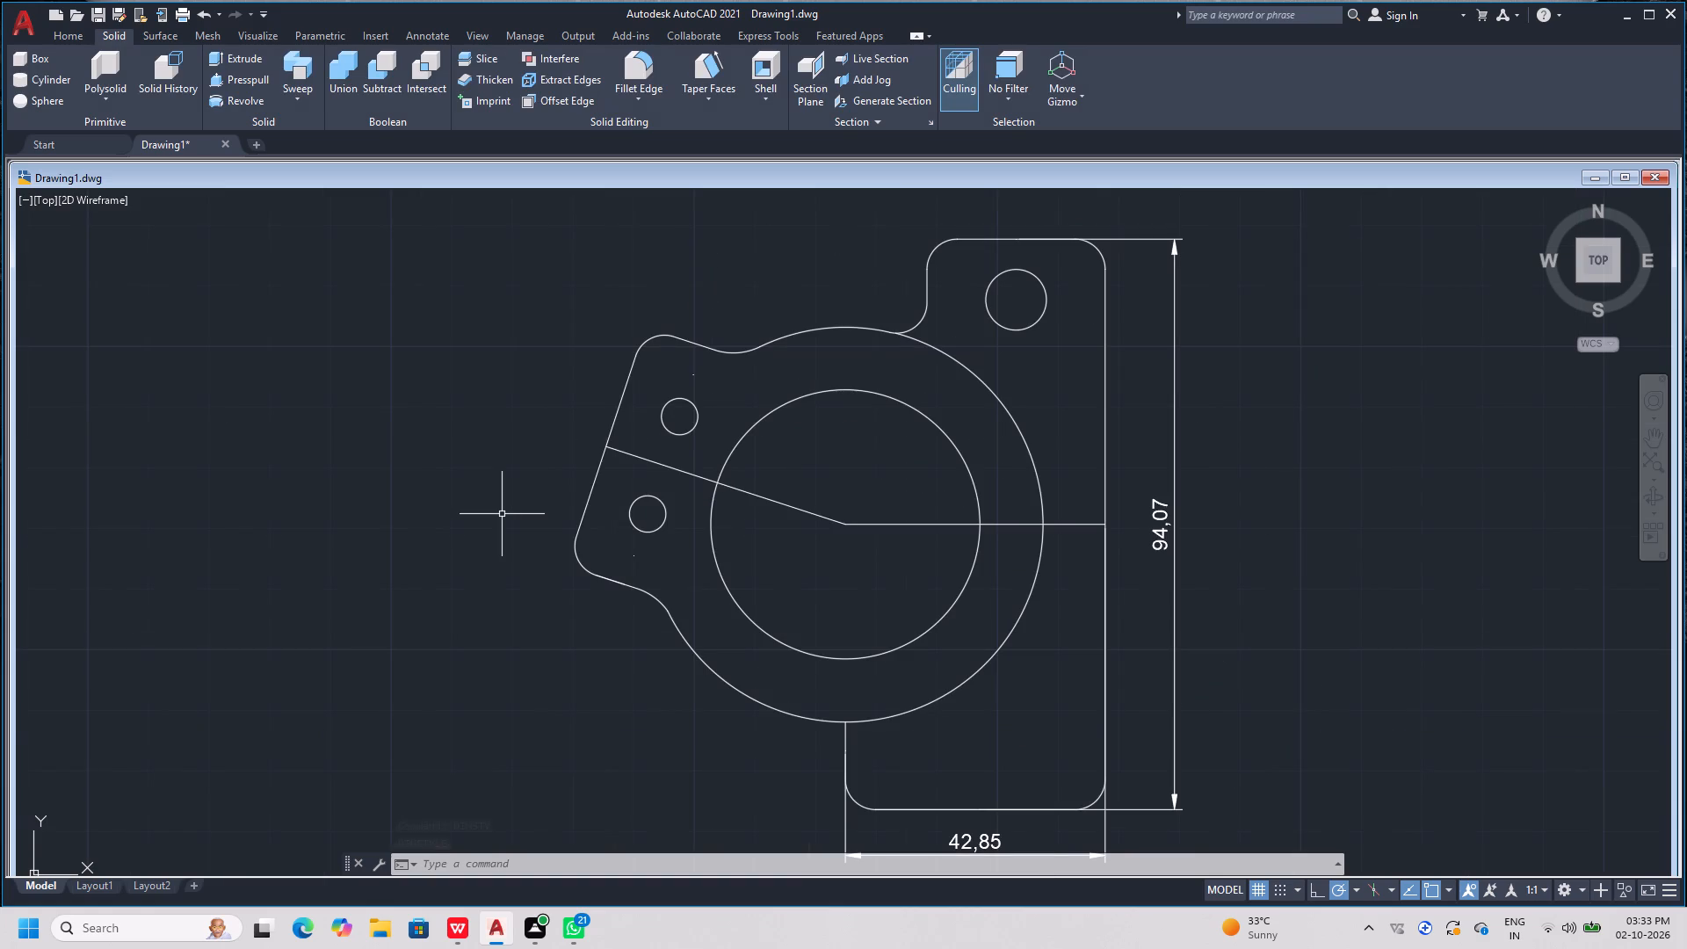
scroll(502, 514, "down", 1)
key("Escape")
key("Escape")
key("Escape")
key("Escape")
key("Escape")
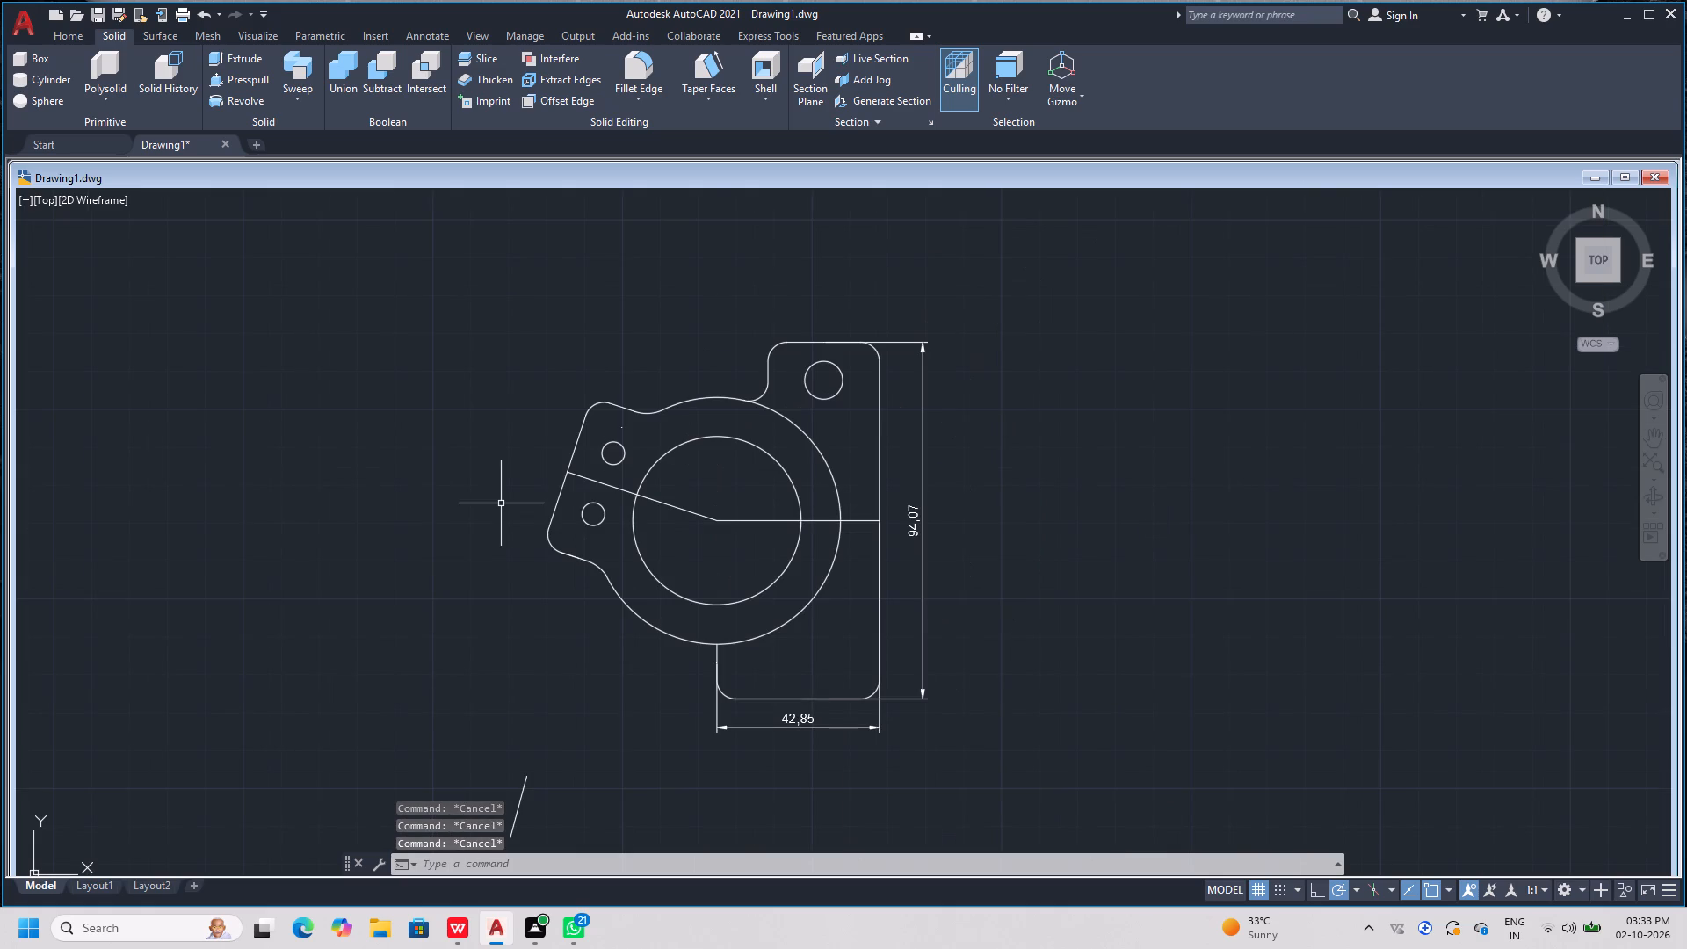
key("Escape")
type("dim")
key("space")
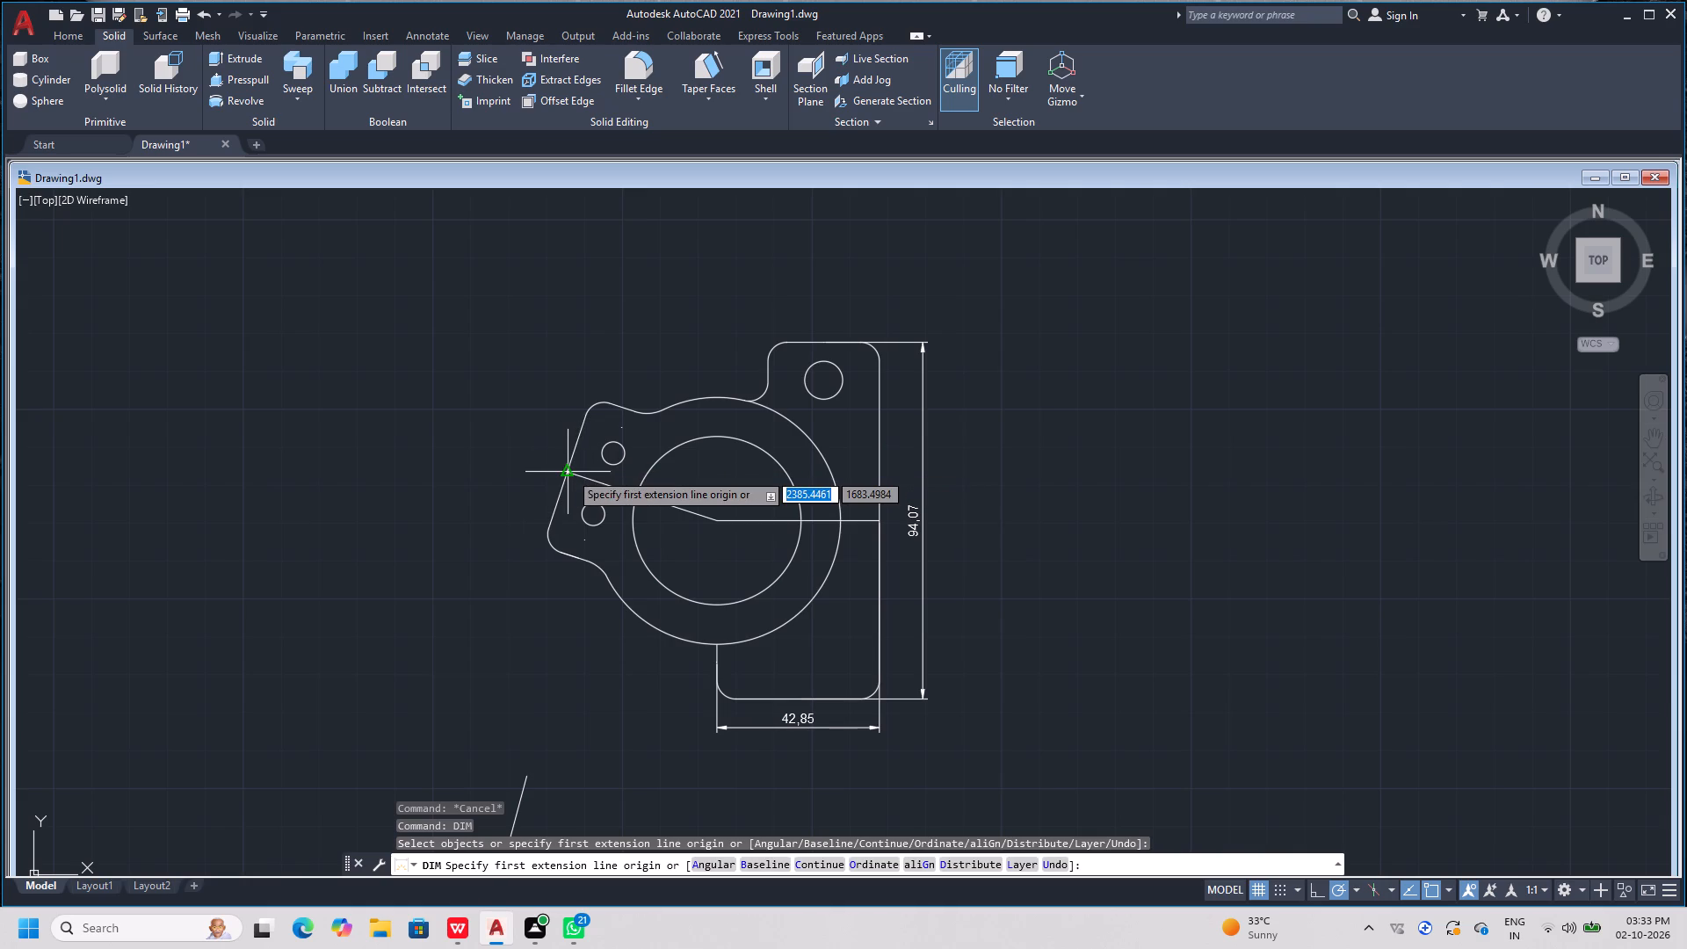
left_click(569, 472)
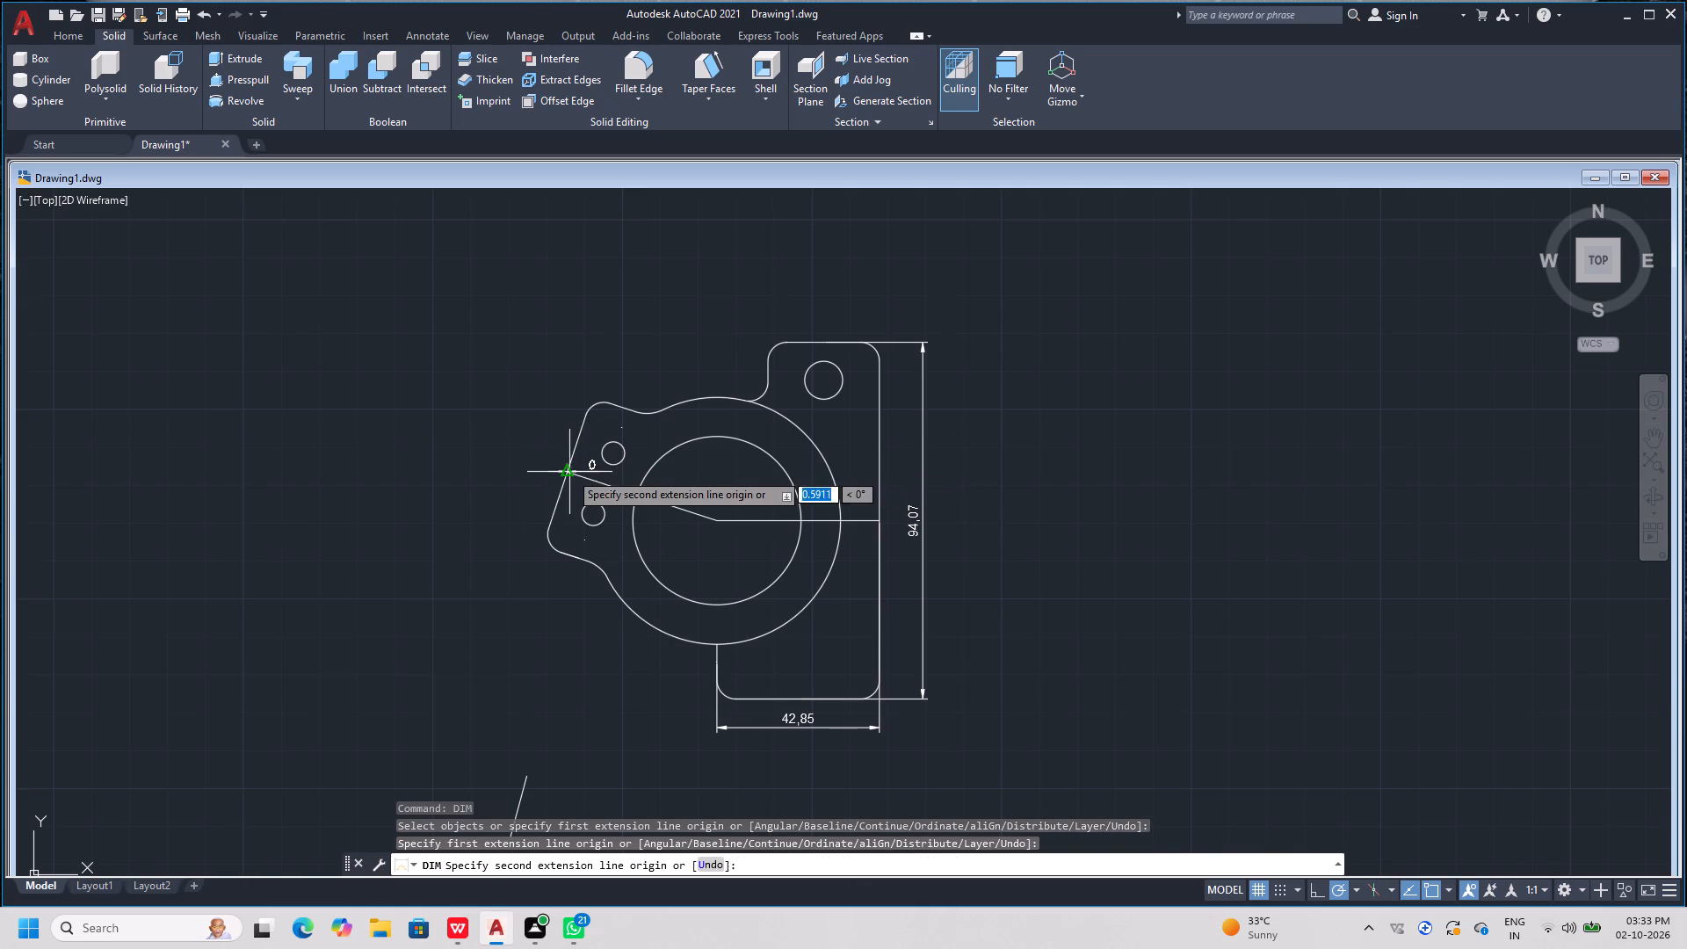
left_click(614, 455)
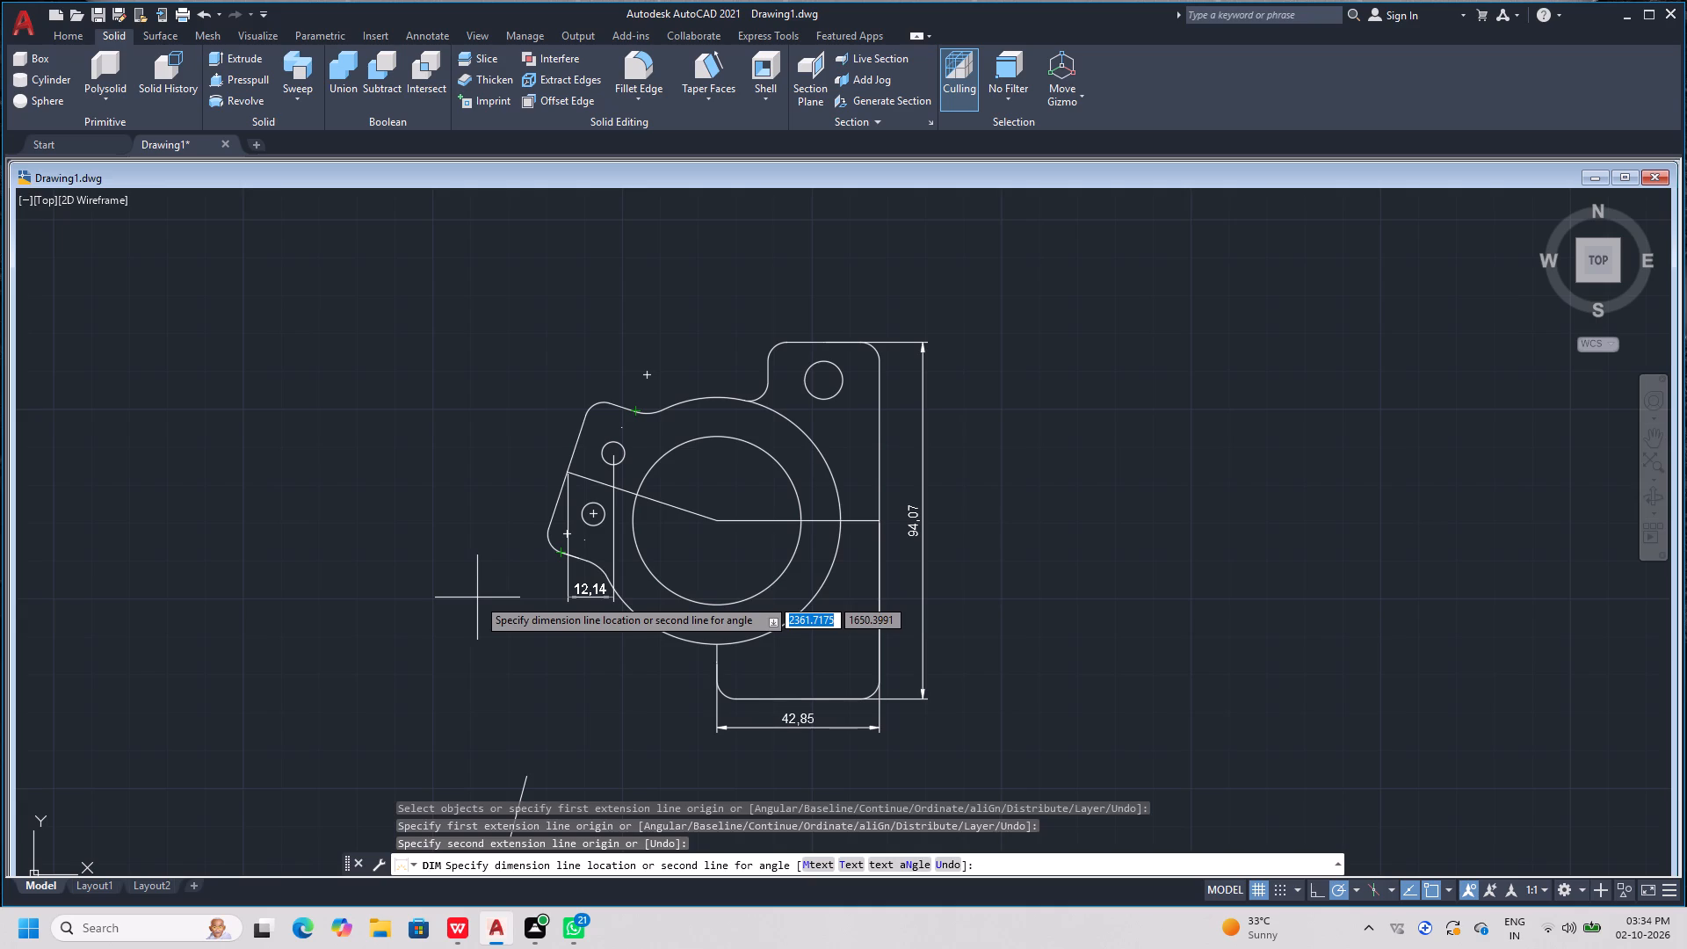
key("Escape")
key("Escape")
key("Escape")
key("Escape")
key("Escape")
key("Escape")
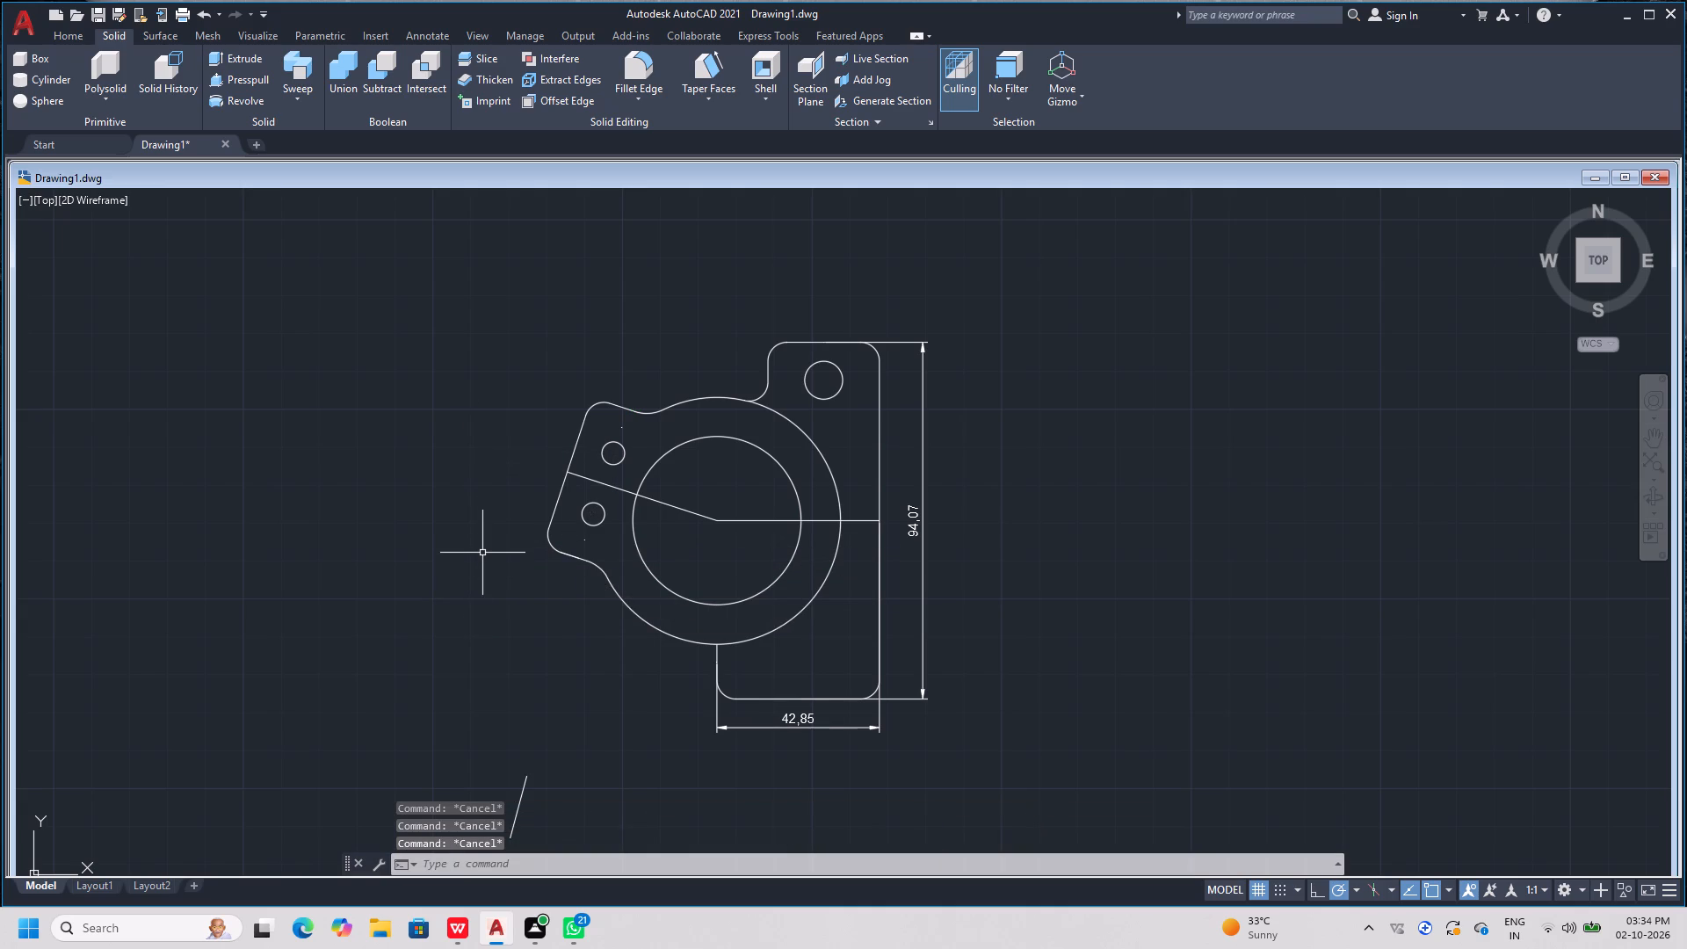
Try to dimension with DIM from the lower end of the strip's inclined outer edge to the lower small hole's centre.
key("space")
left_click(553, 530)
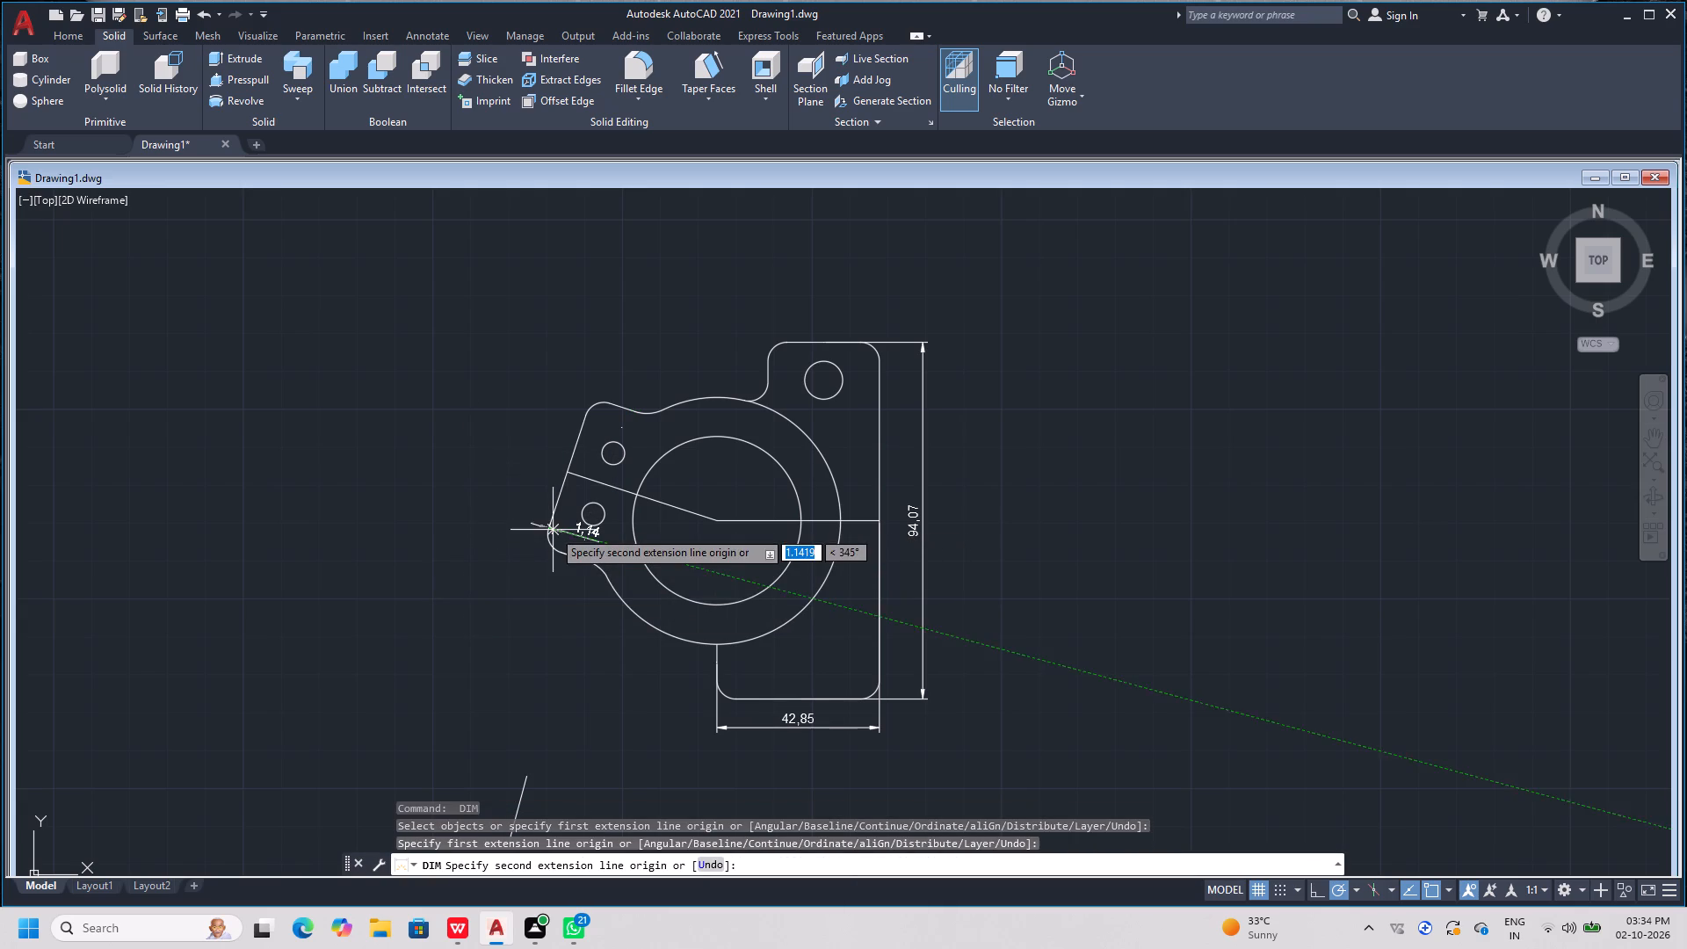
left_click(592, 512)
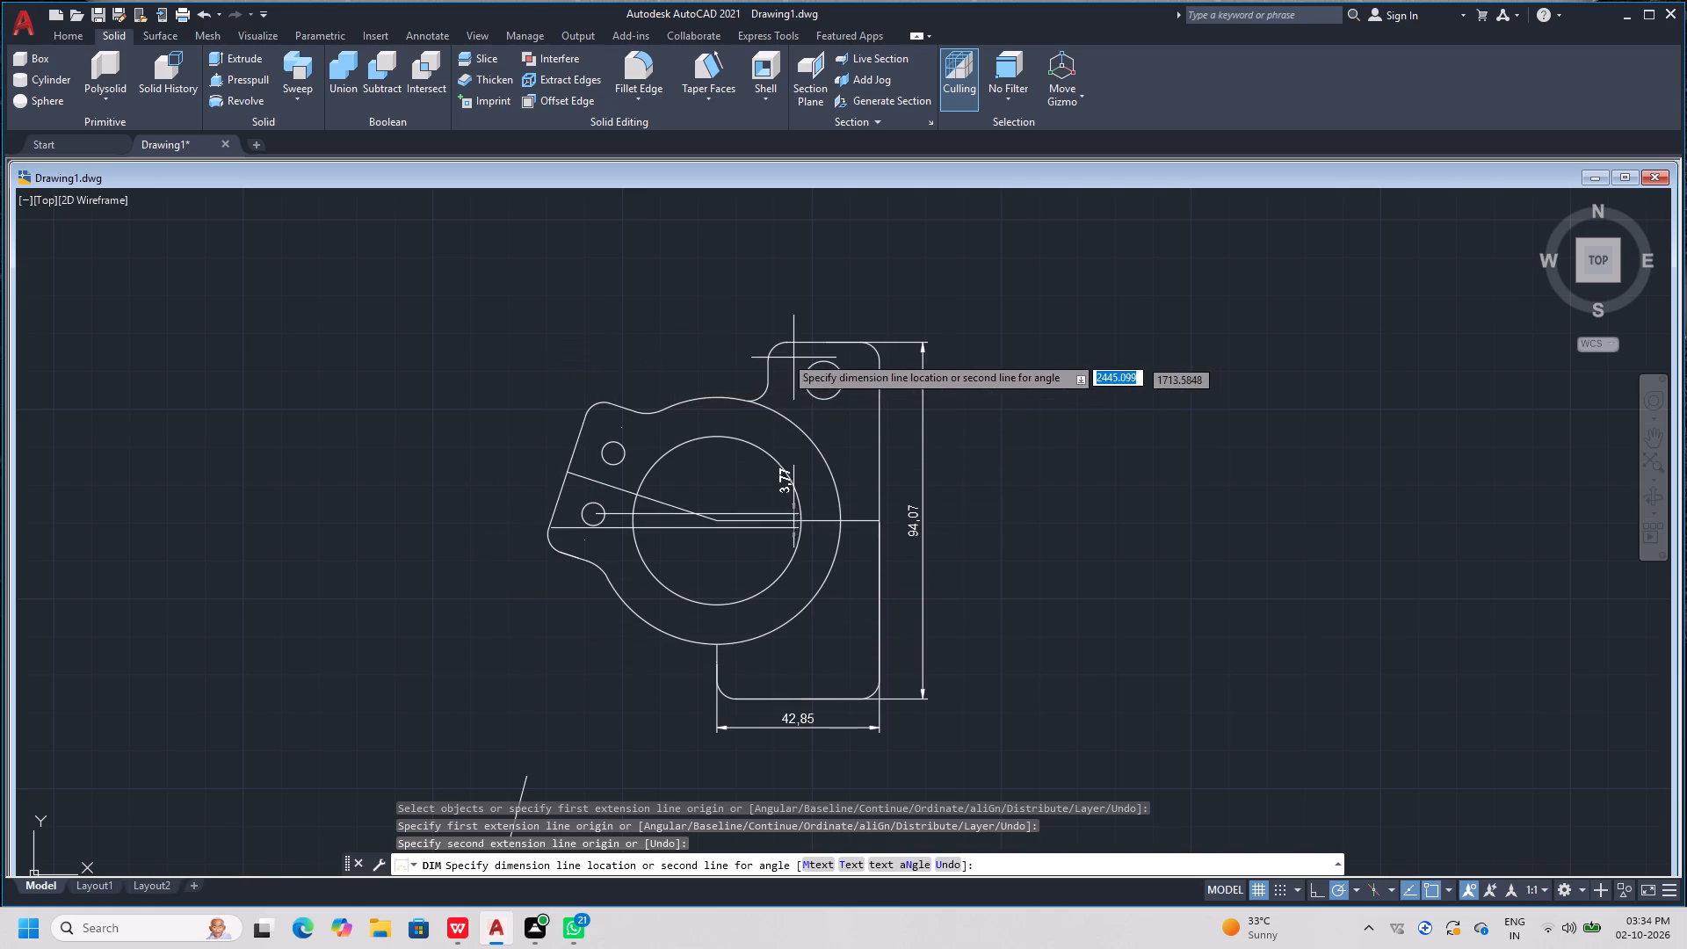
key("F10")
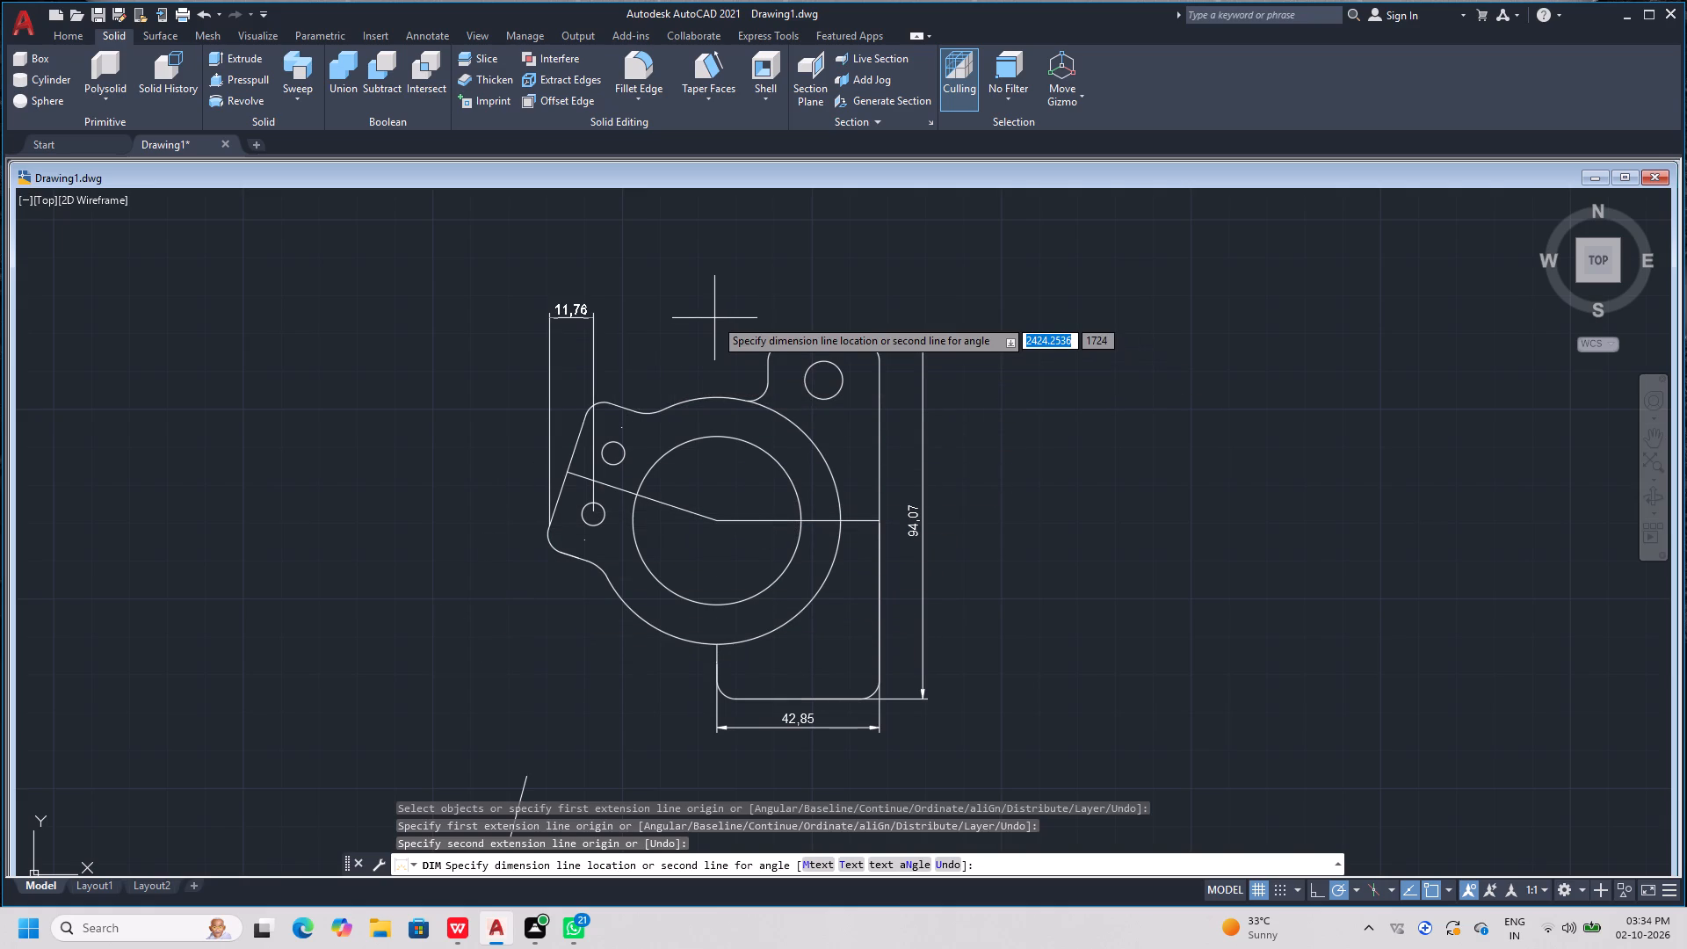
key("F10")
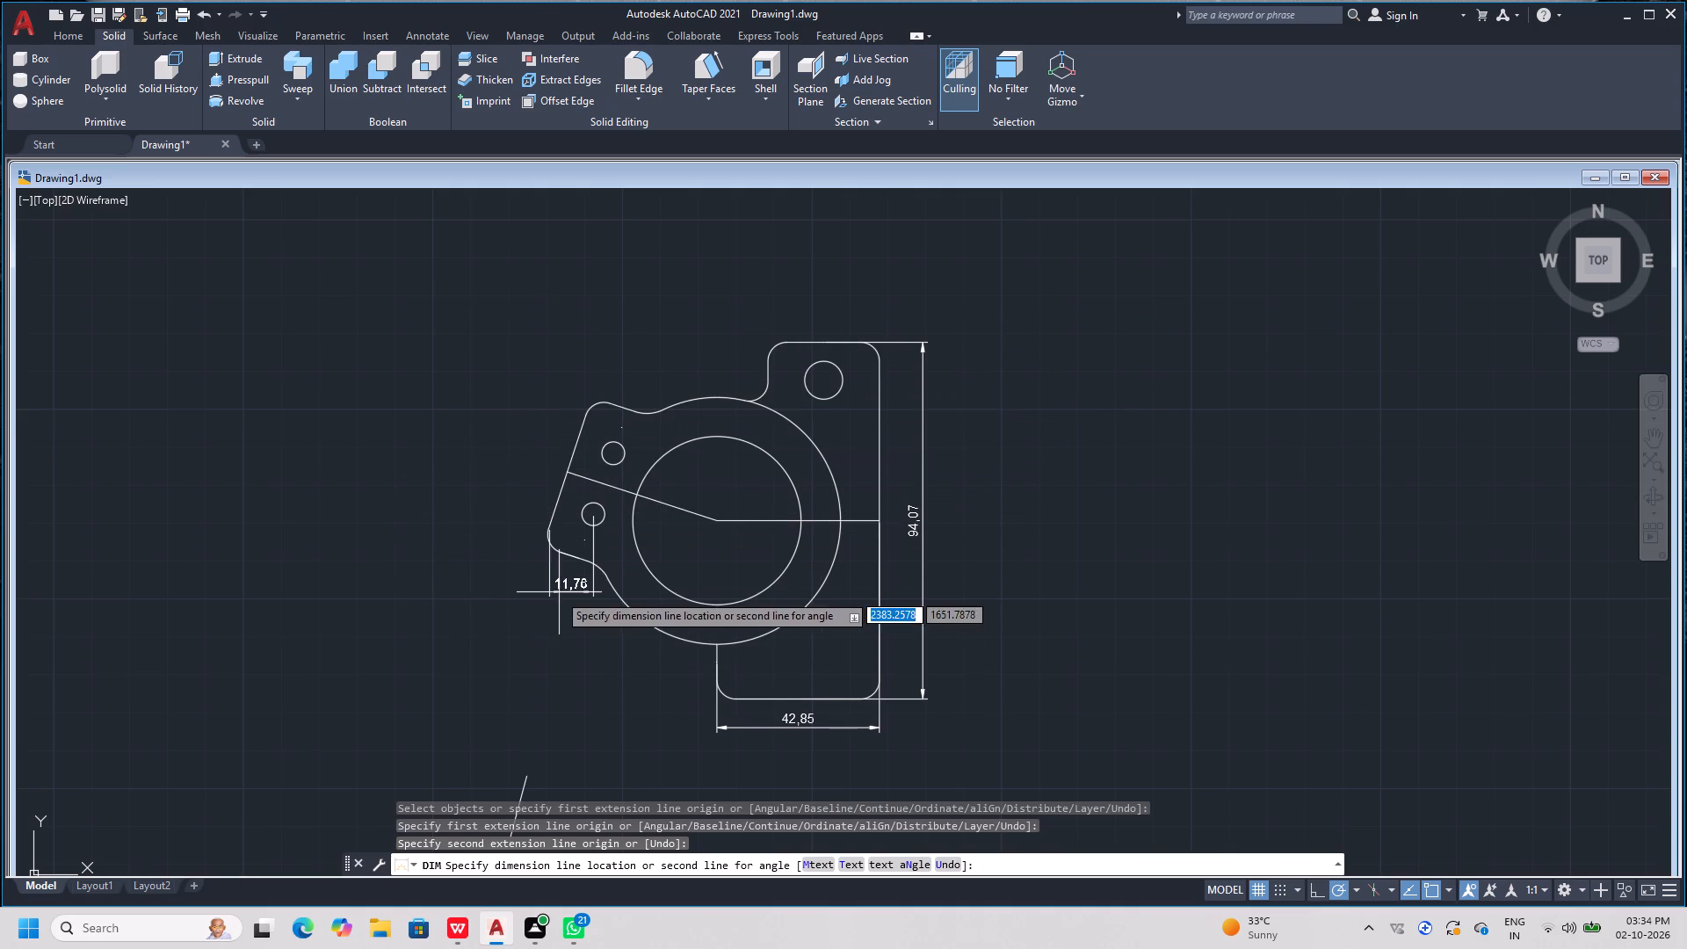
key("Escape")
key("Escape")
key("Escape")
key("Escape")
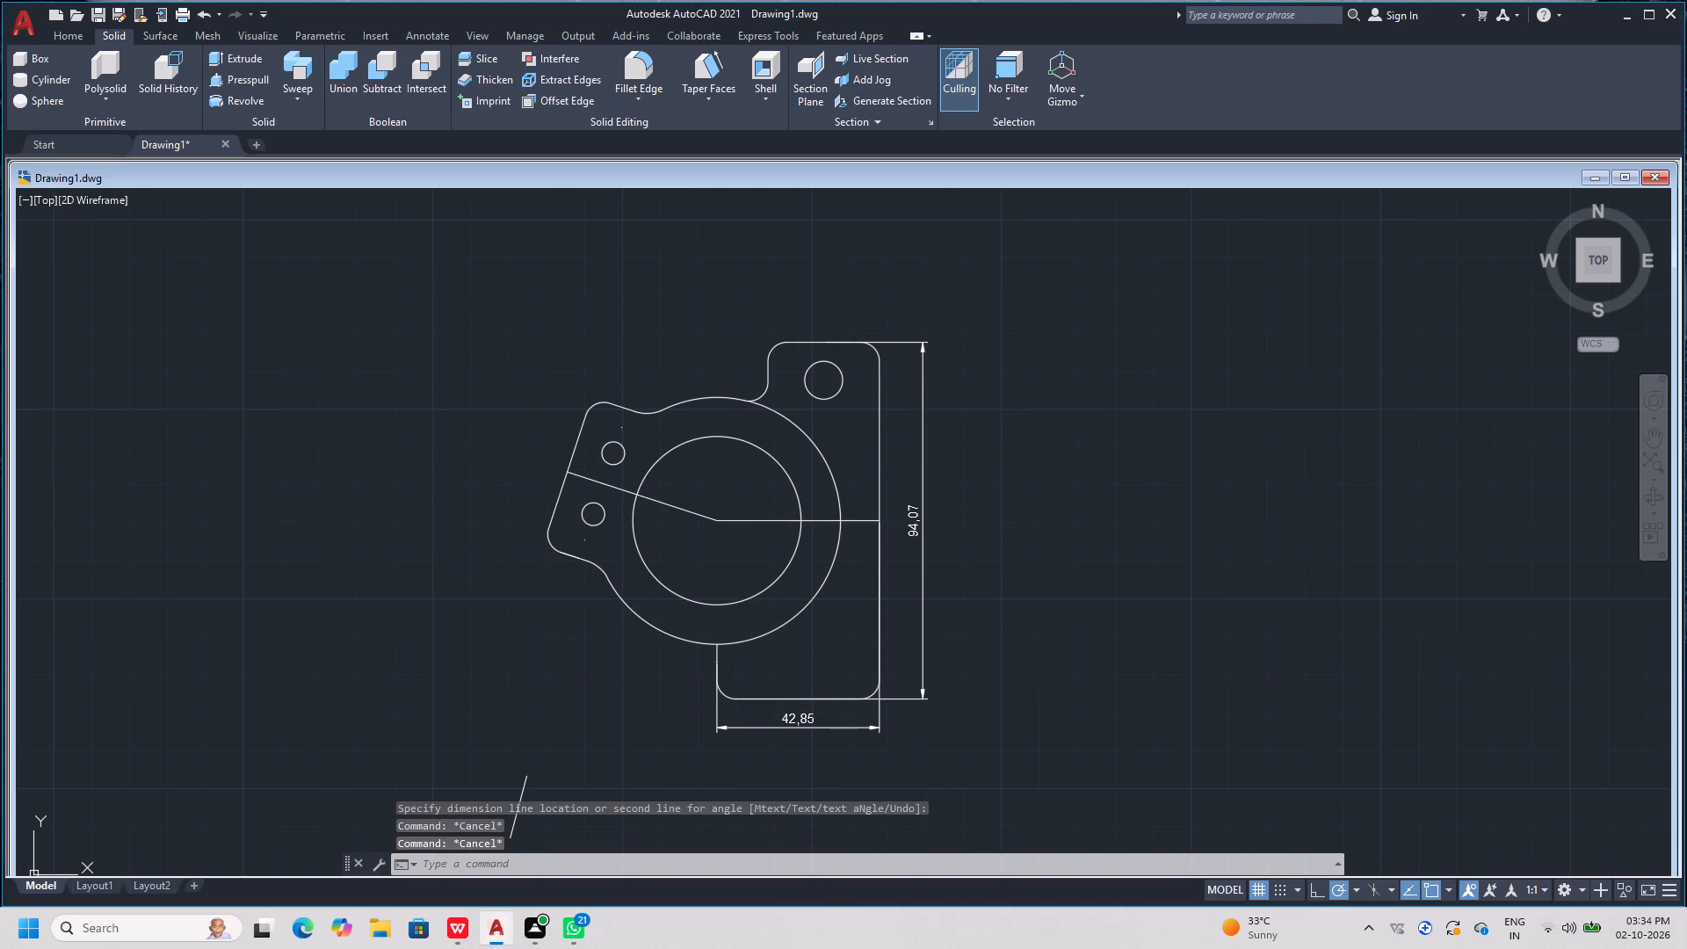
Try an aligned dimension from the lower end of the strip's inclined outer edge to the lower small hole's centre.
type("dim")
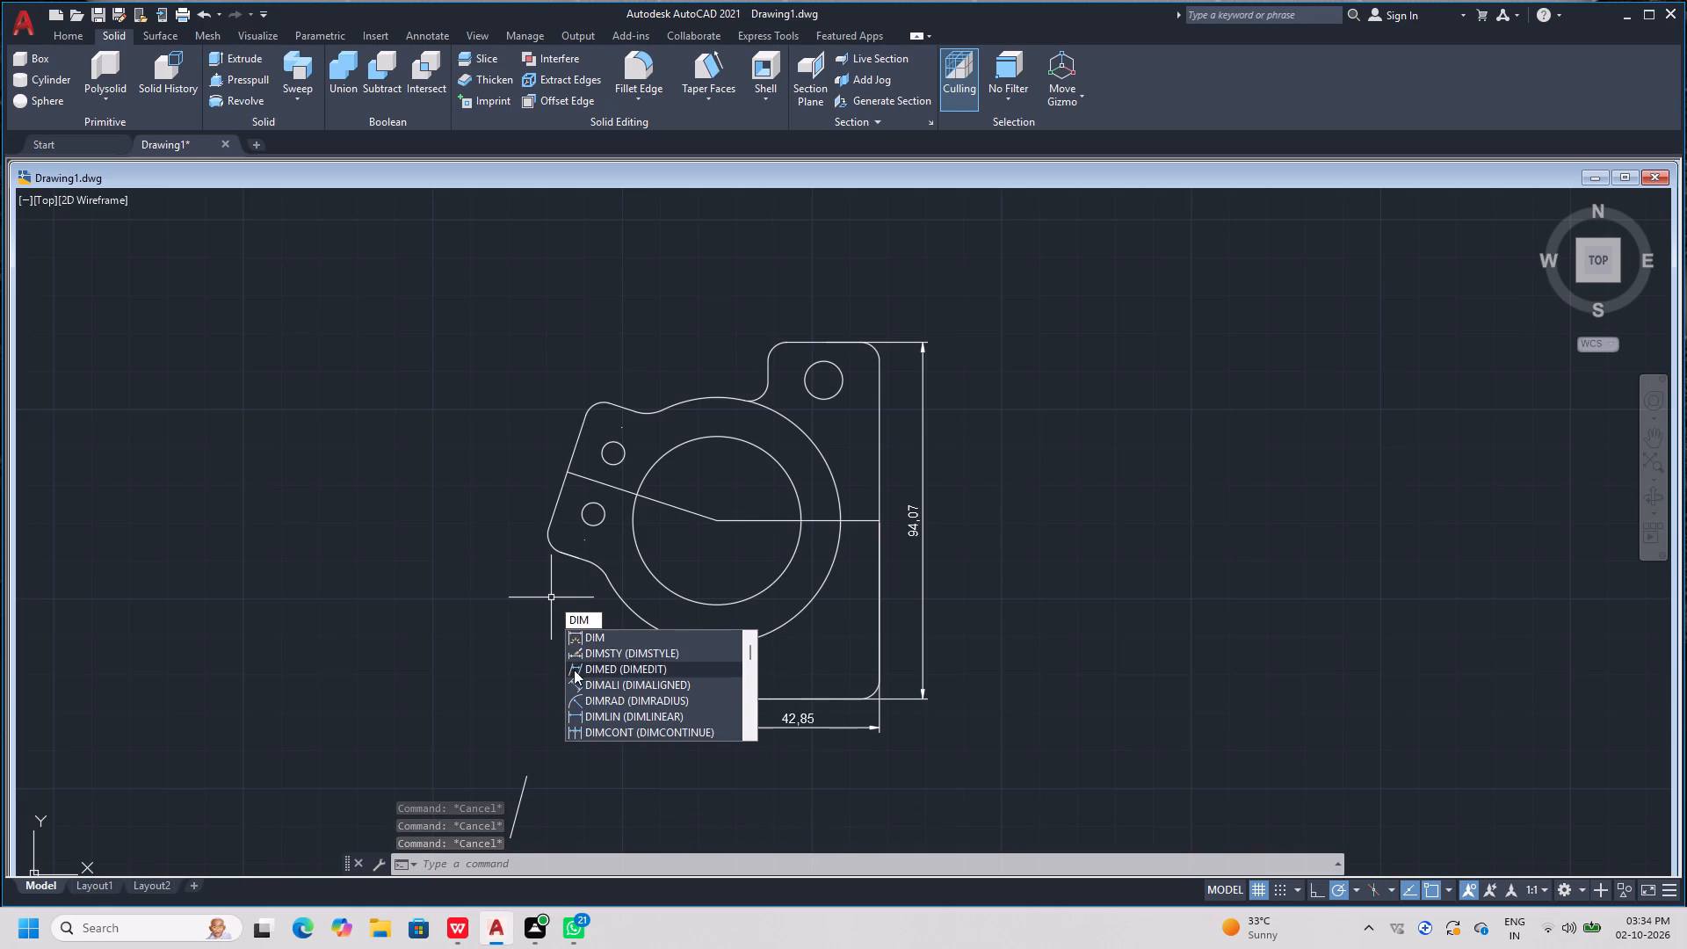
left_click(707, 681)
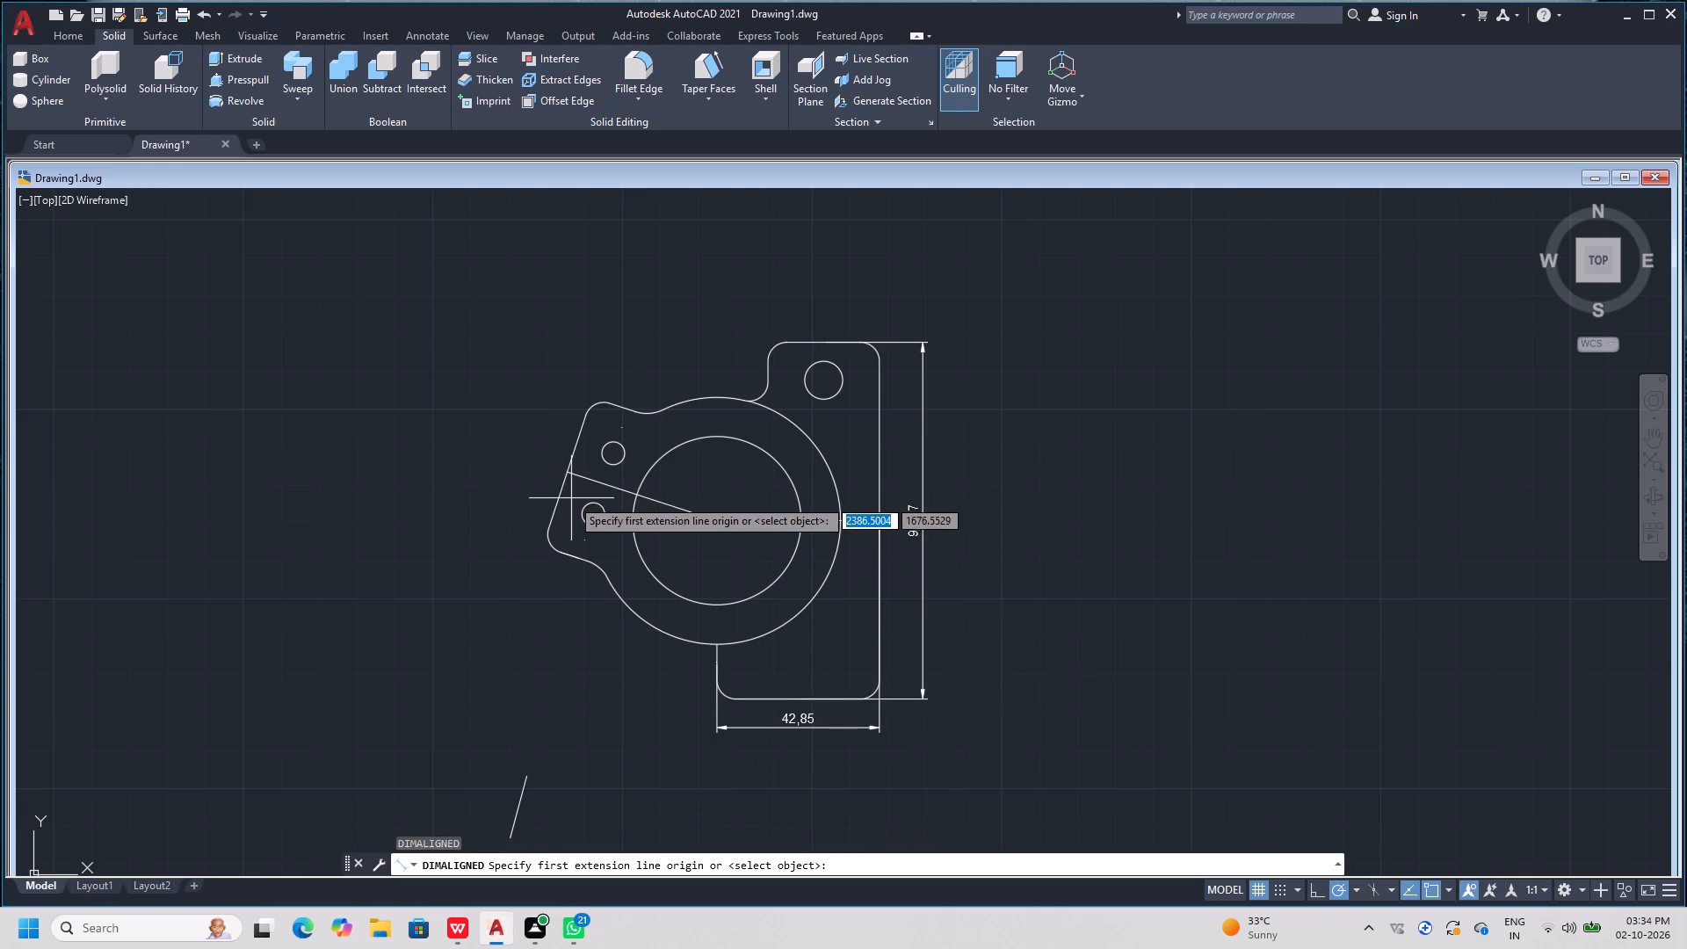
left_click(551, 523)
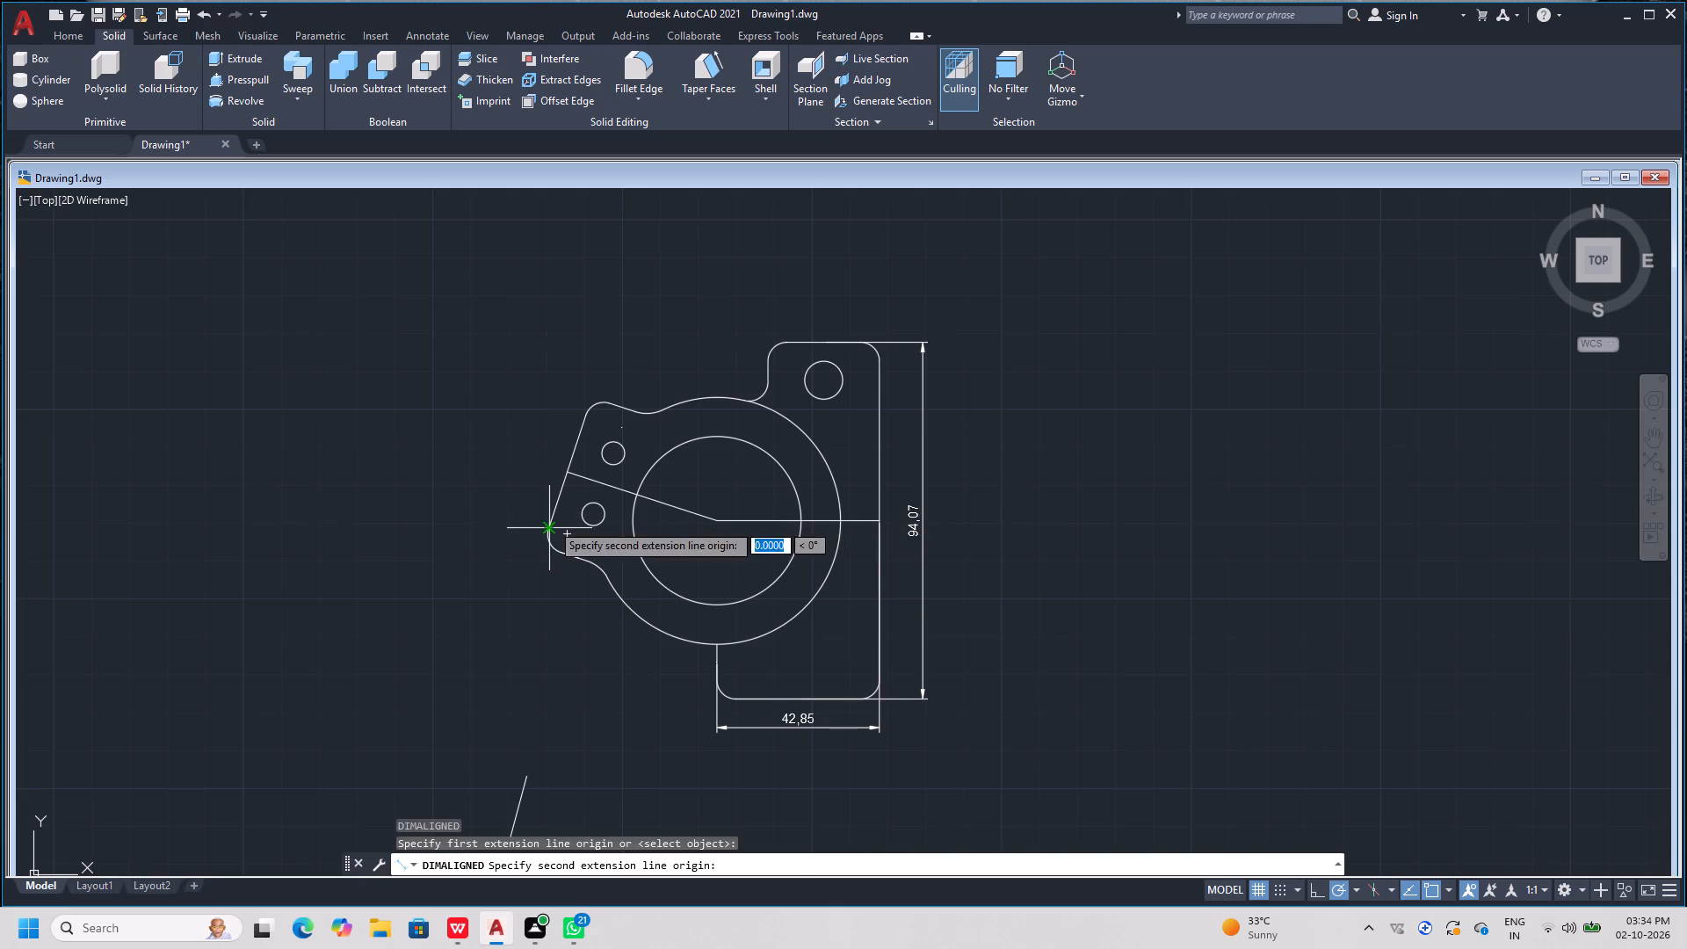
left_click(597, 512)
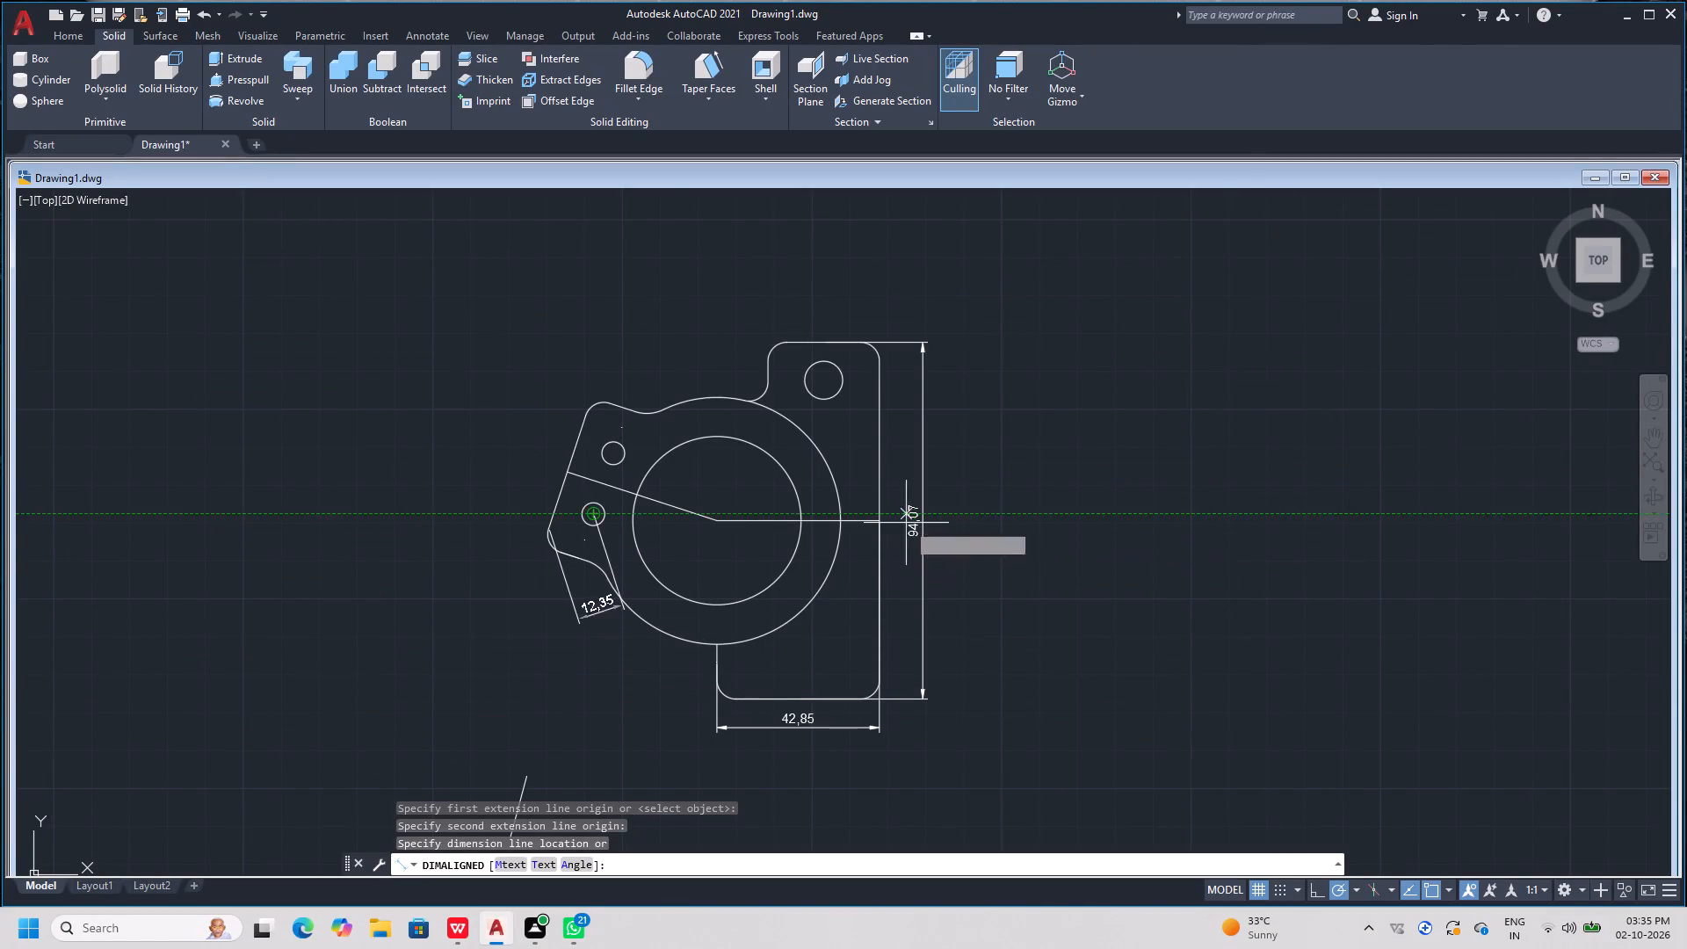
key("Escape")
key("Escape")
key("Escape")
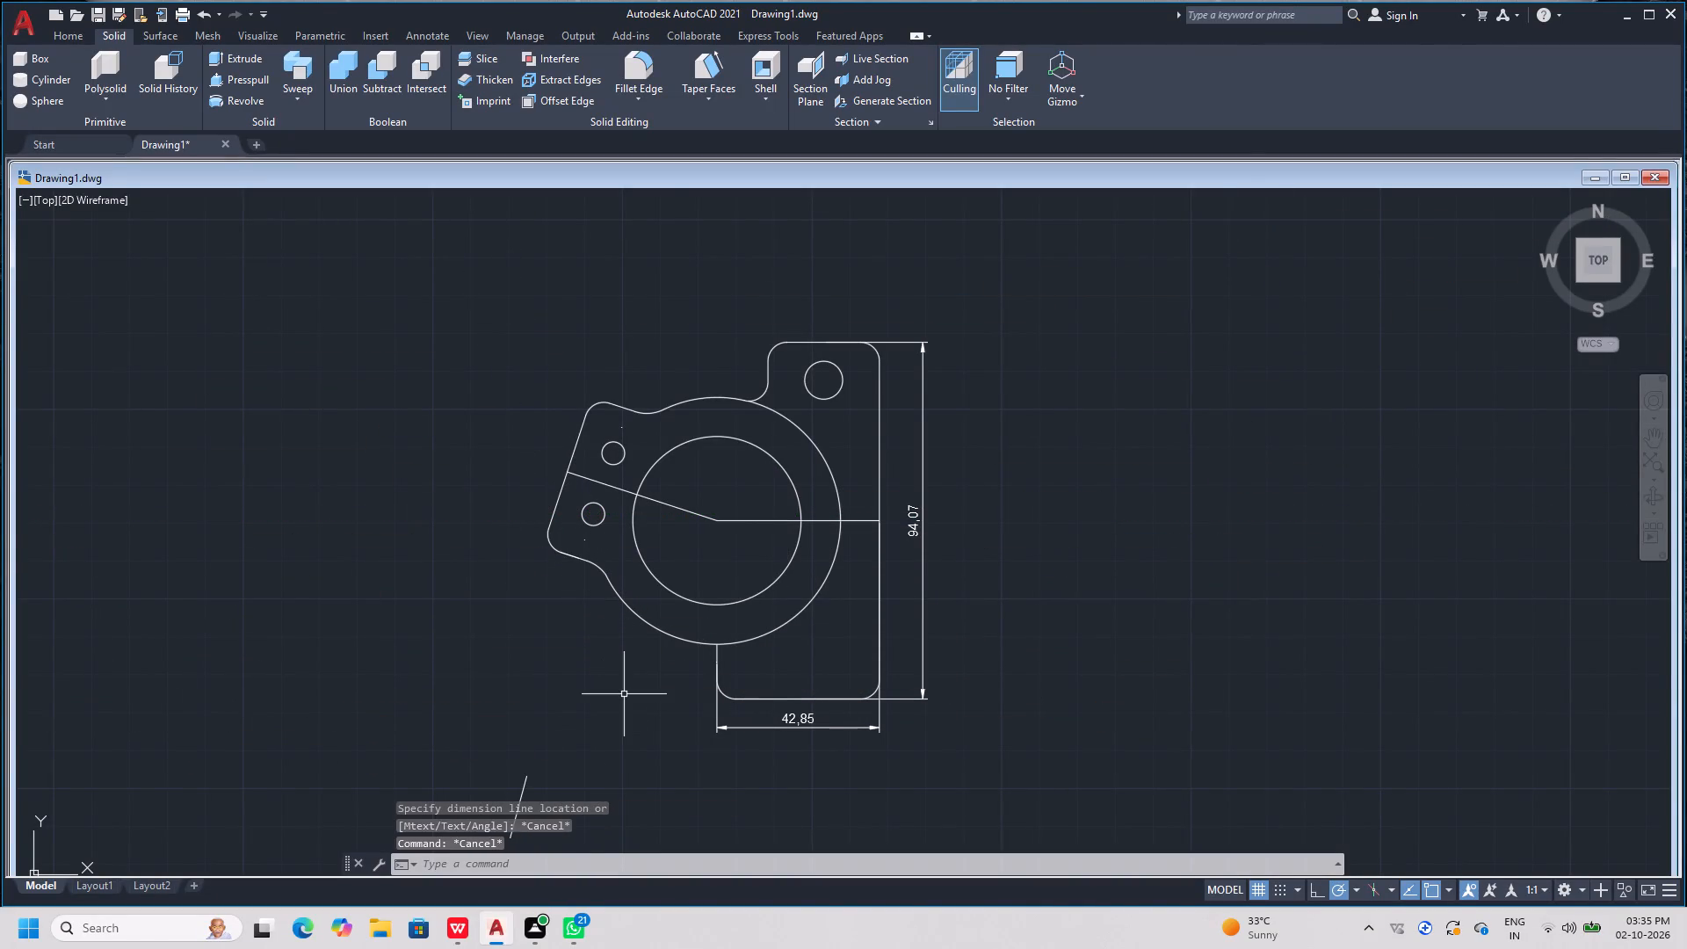
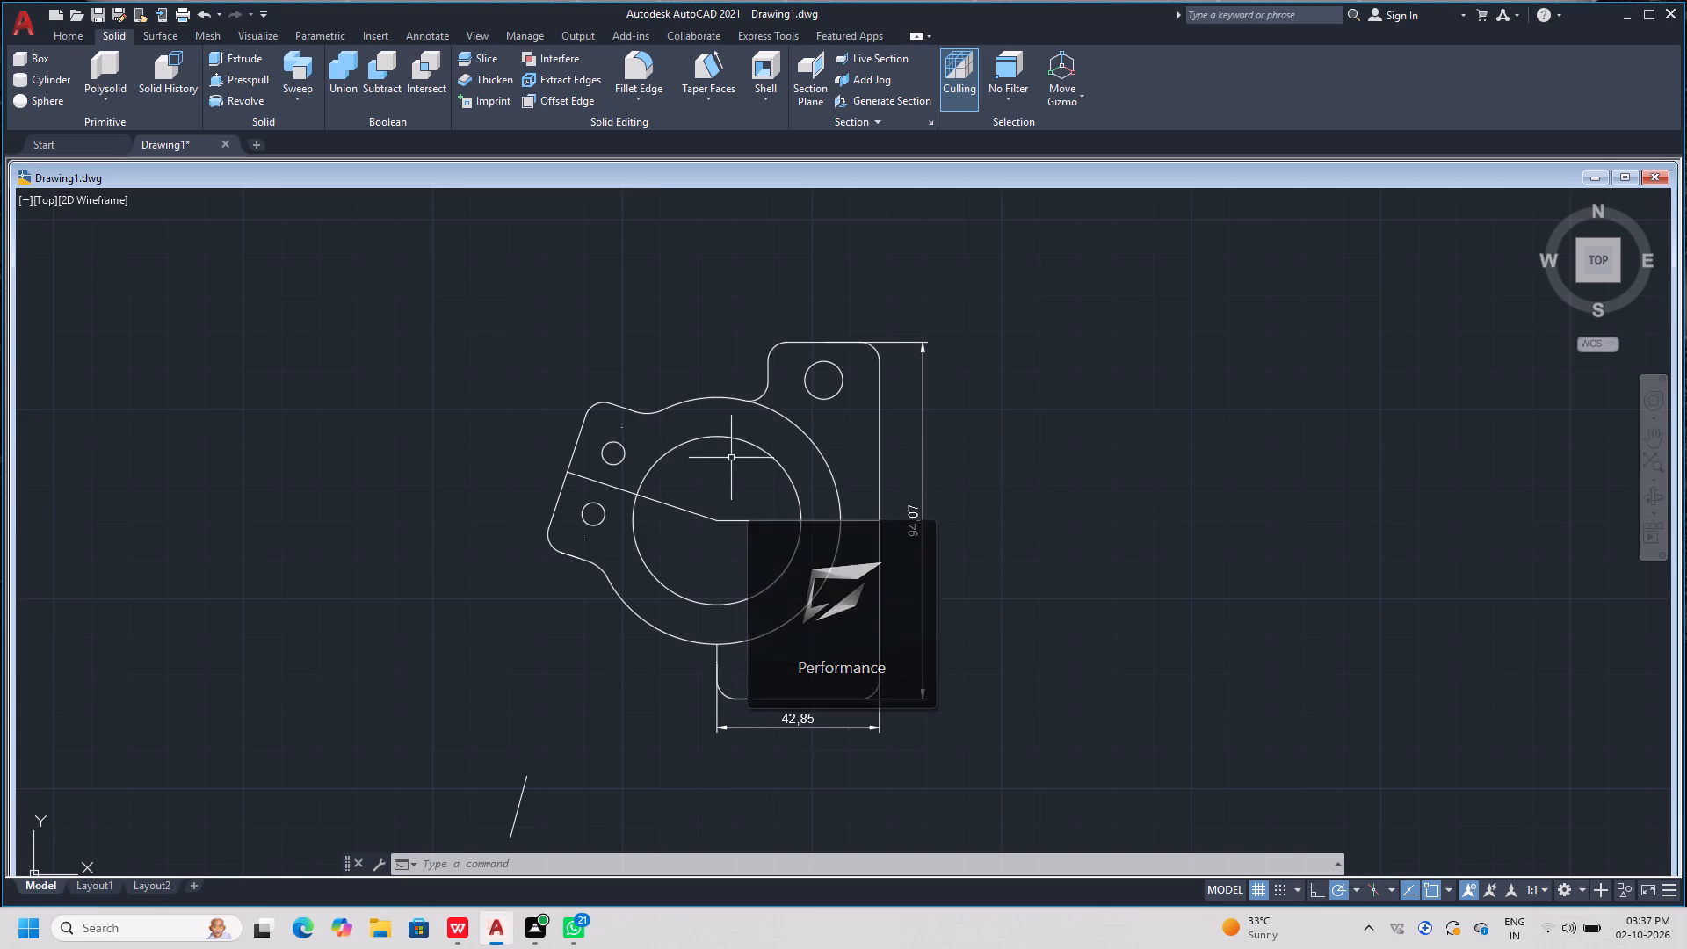
Add a radius dimension to the rounded lower-left corner of the plate's bottom edge.
key("Escape")
key("Escape")
key("Escape")
key("Escape")
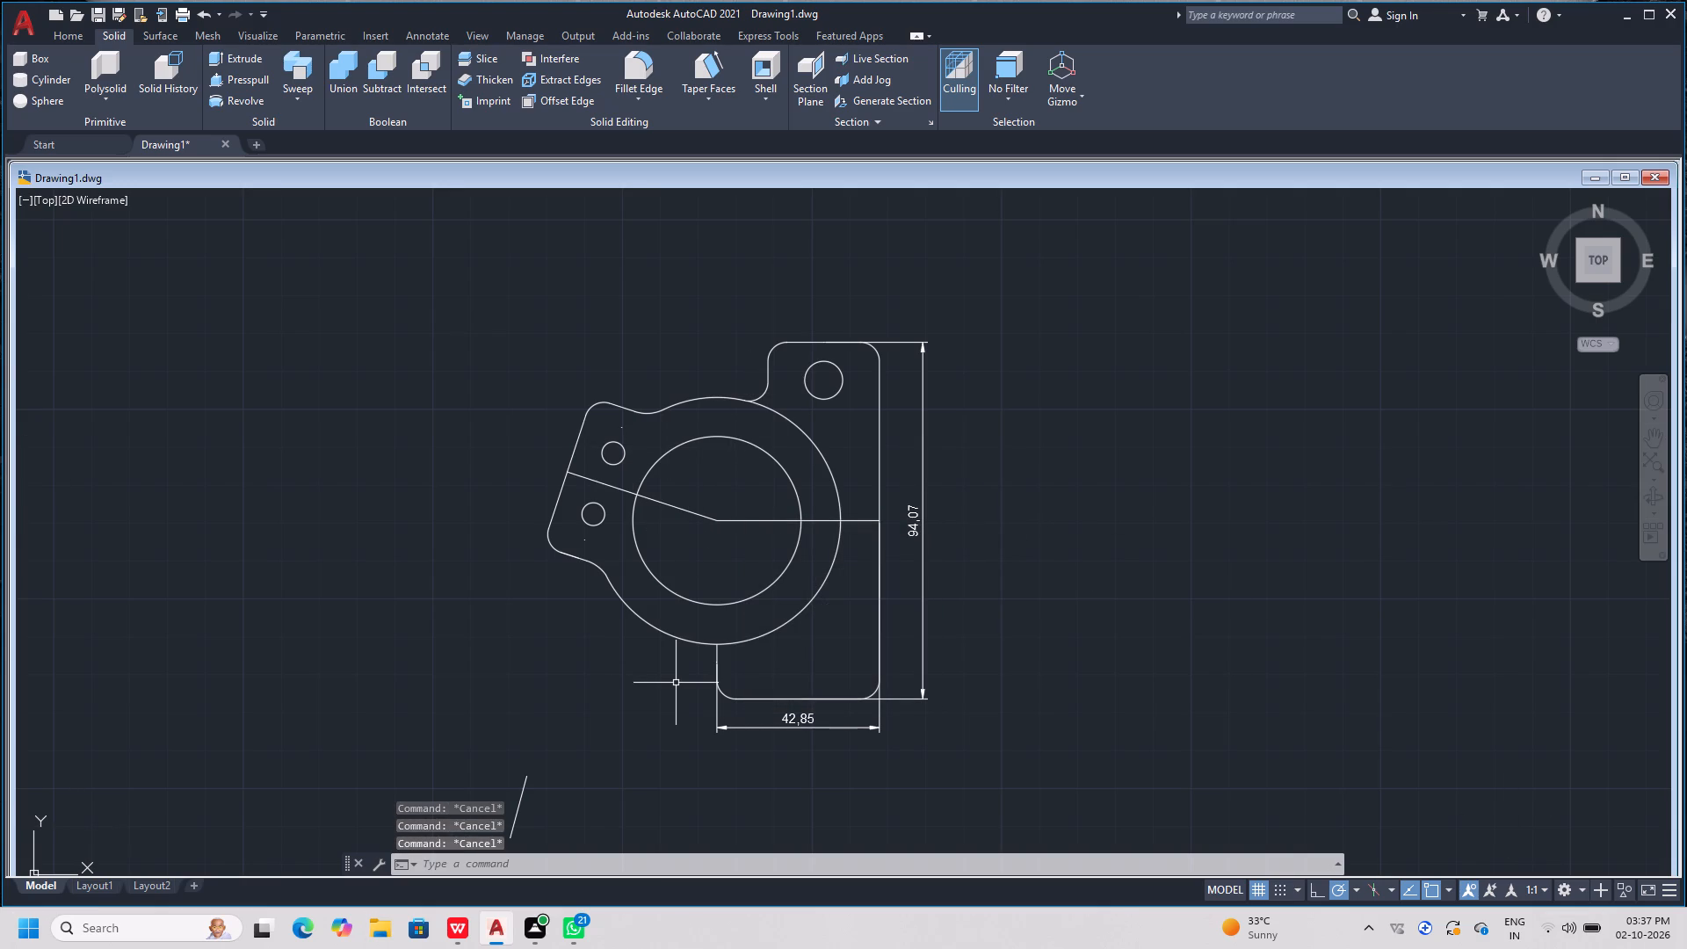
key("d")
type("im")
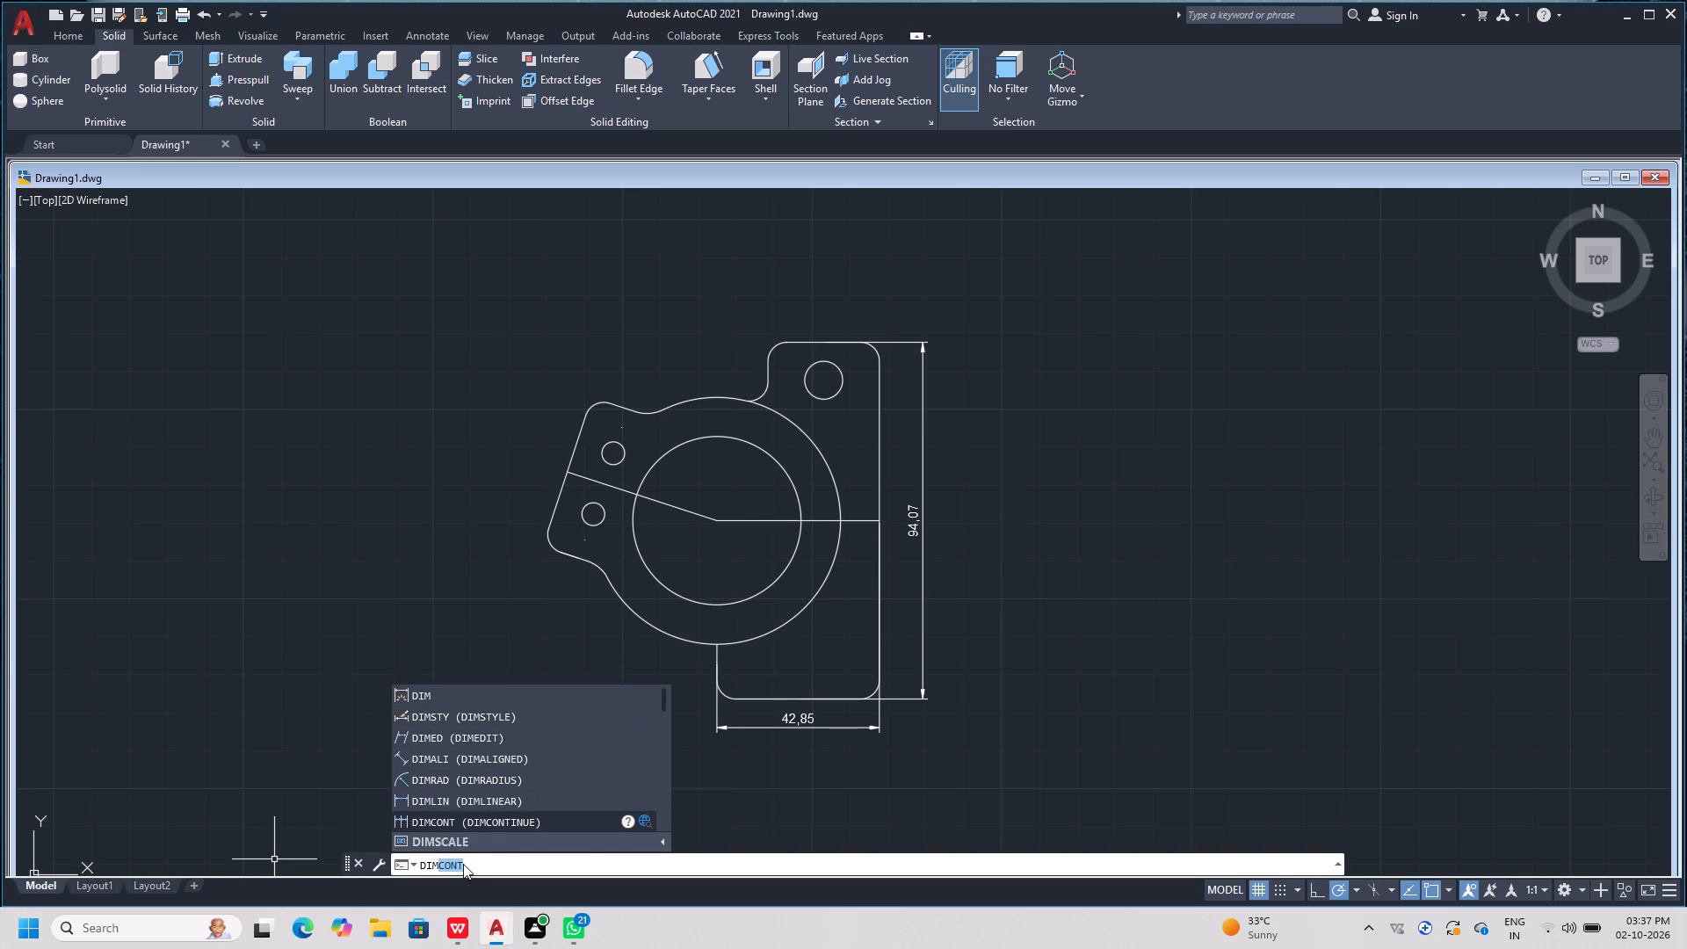
left_click(452, 780)
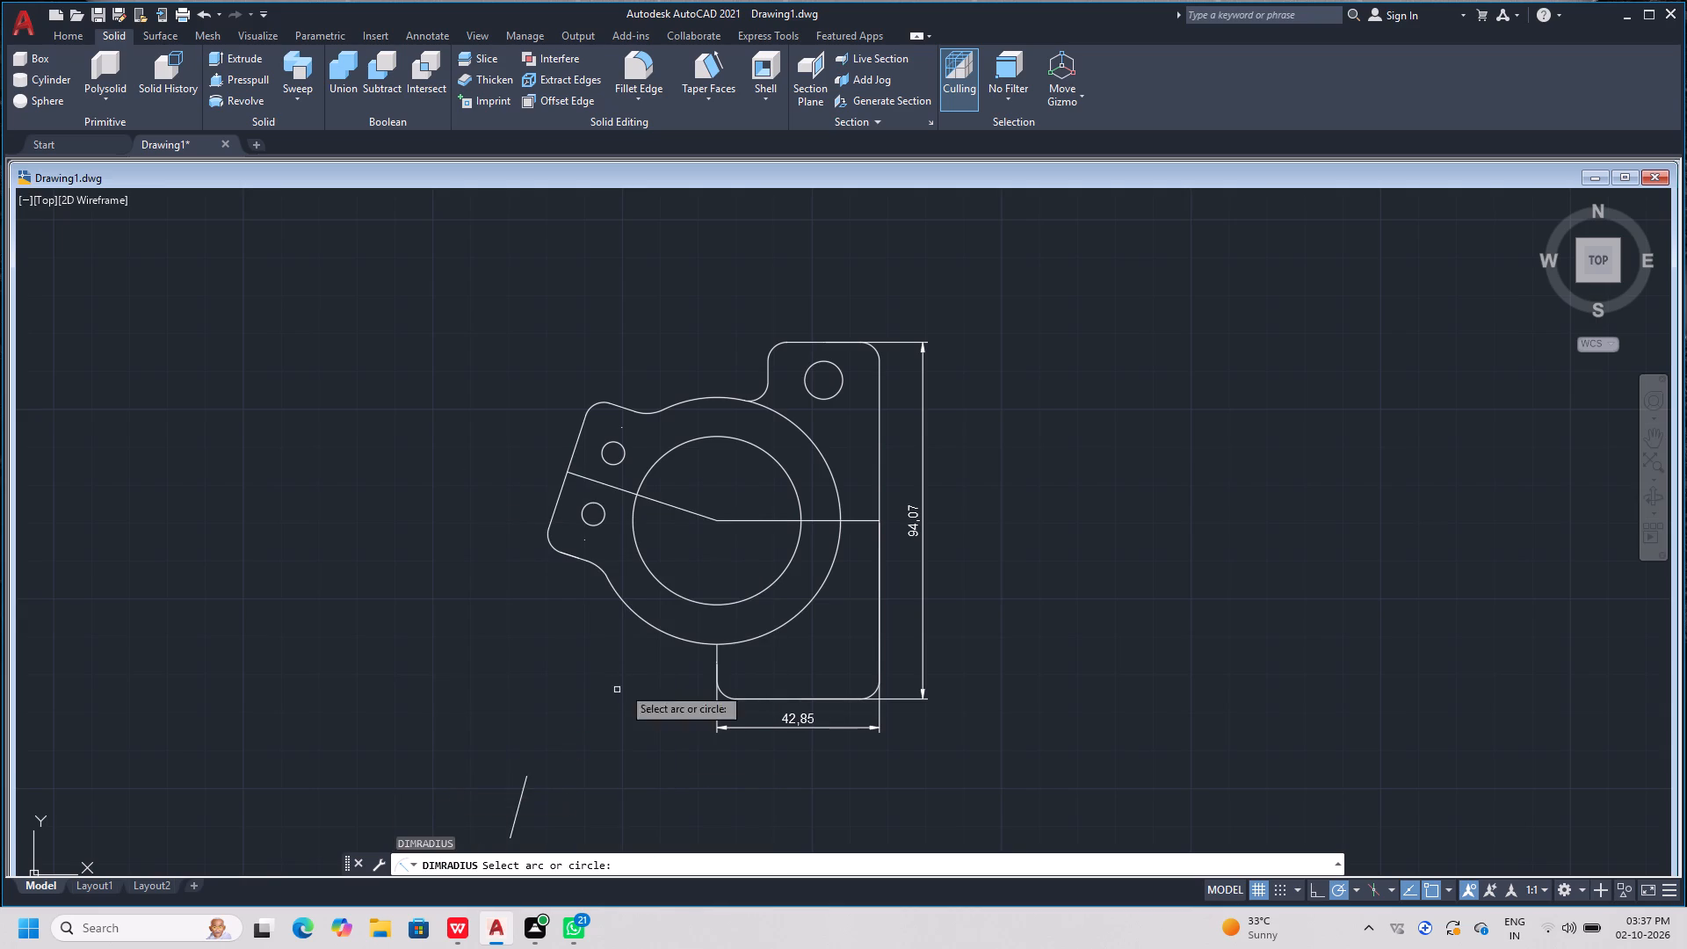
left_click(727, 693)
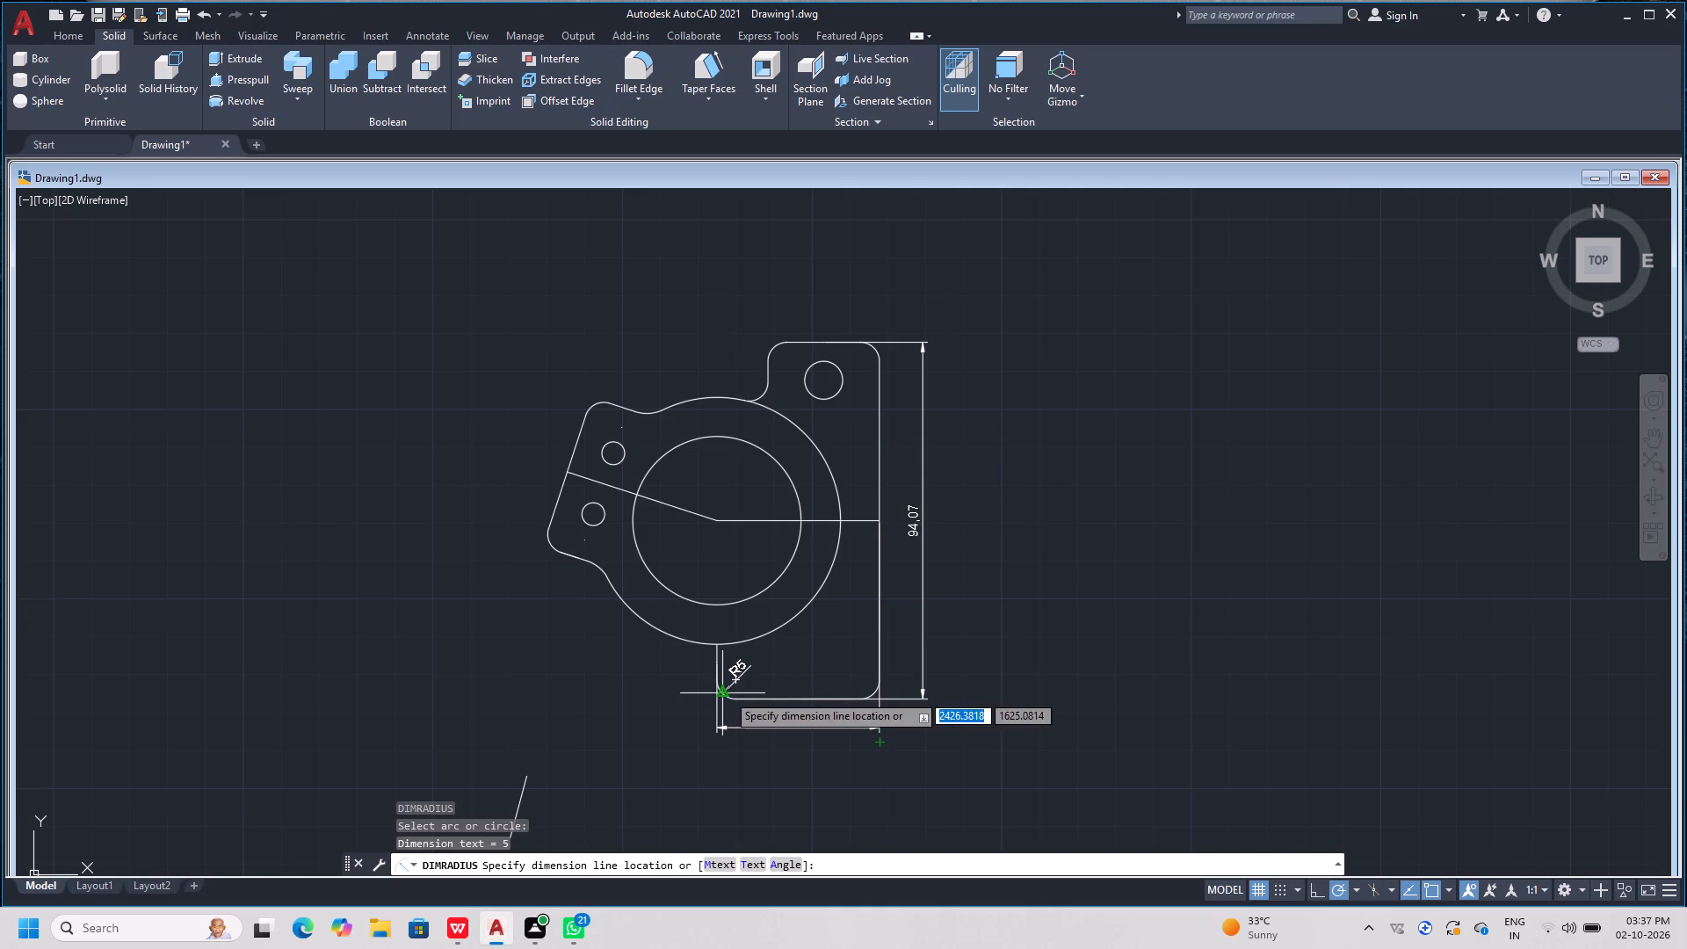
left_click(727, 693)
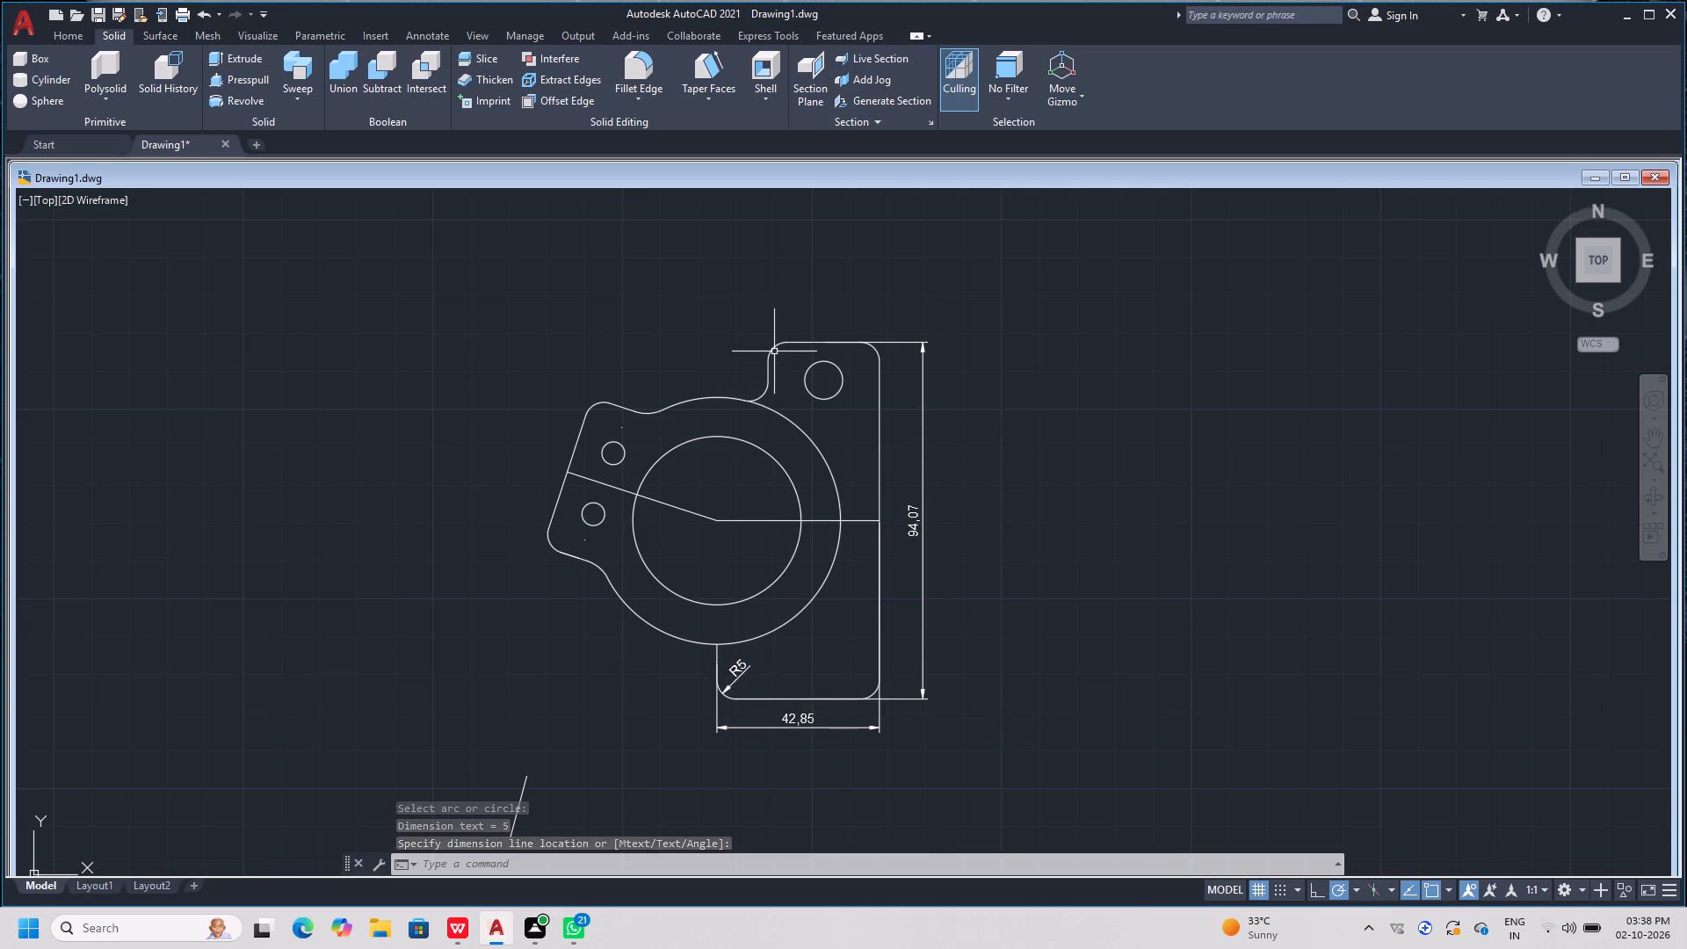
Add radius dimensions to the plate's rounded upper-left corner beside the top hole and its rounded lower-right corner.
left_click(774, 345)
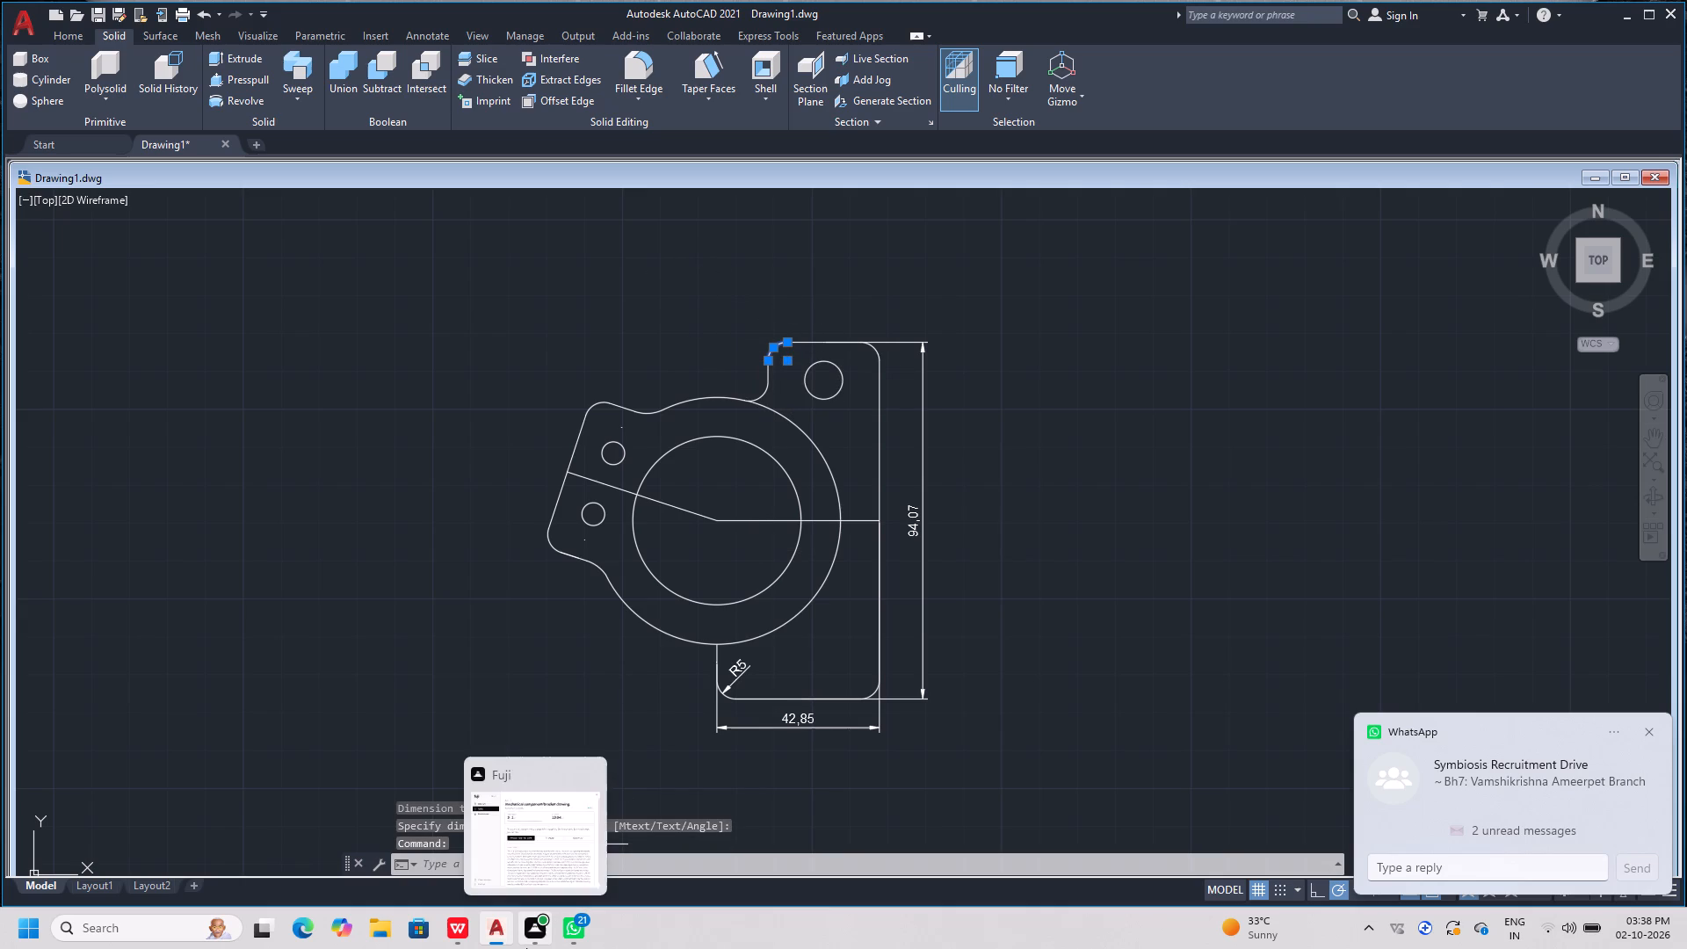
key("Escape")
key("space")
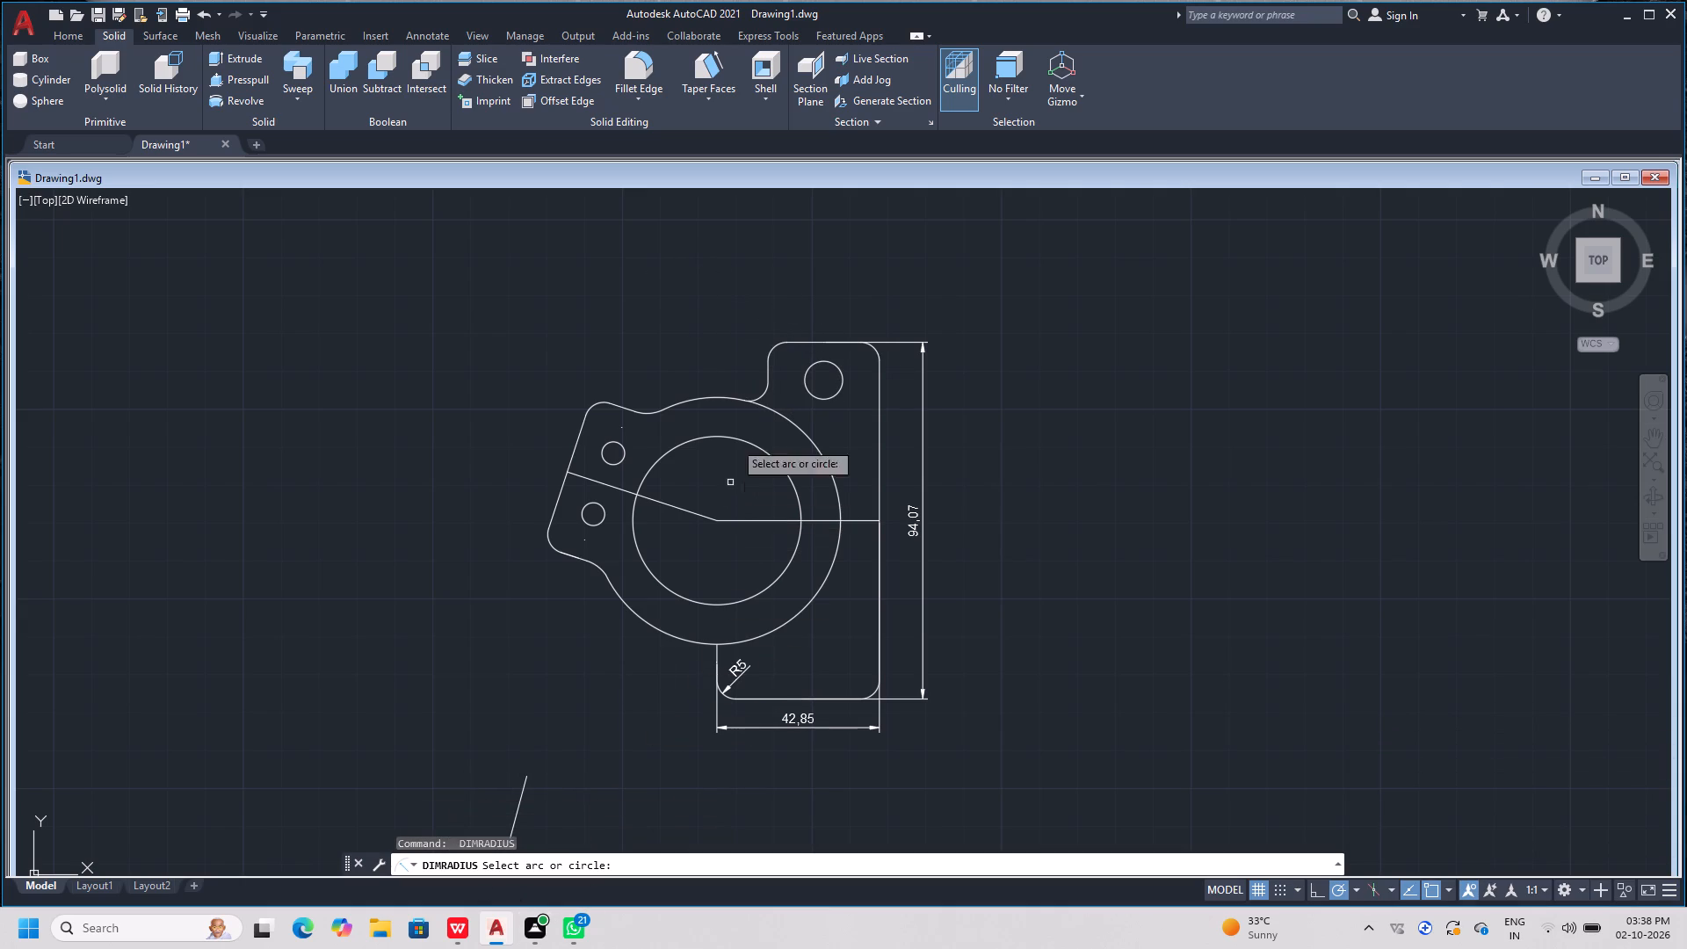
left_click(776, 347)
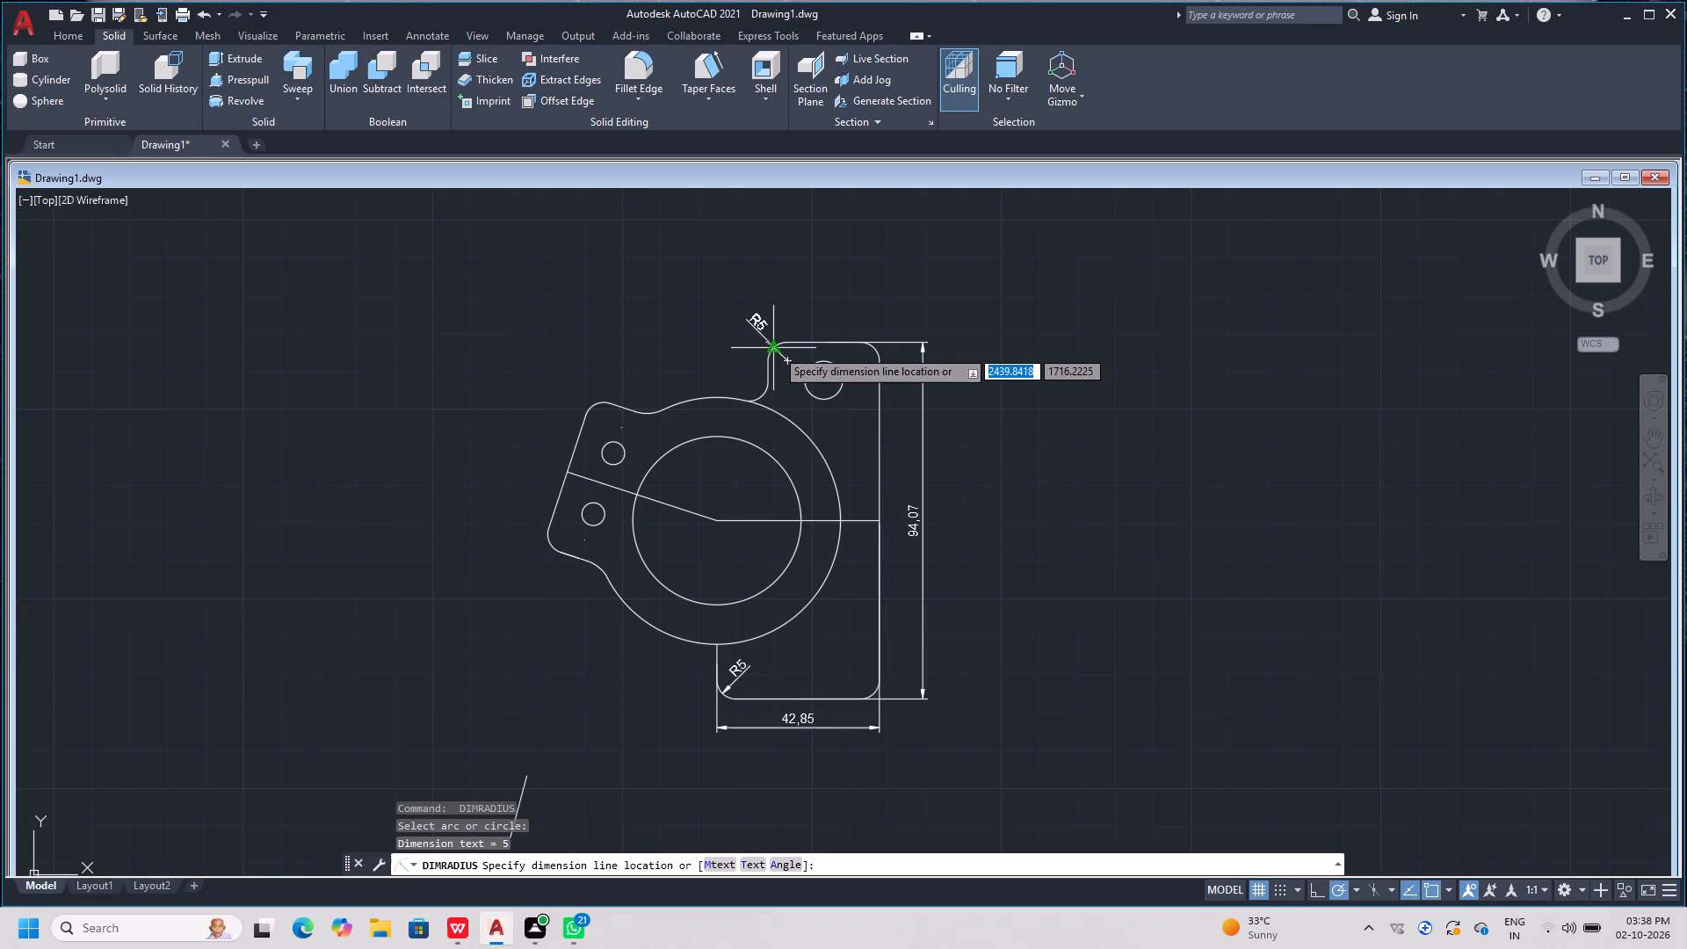
left_click(776, 349)
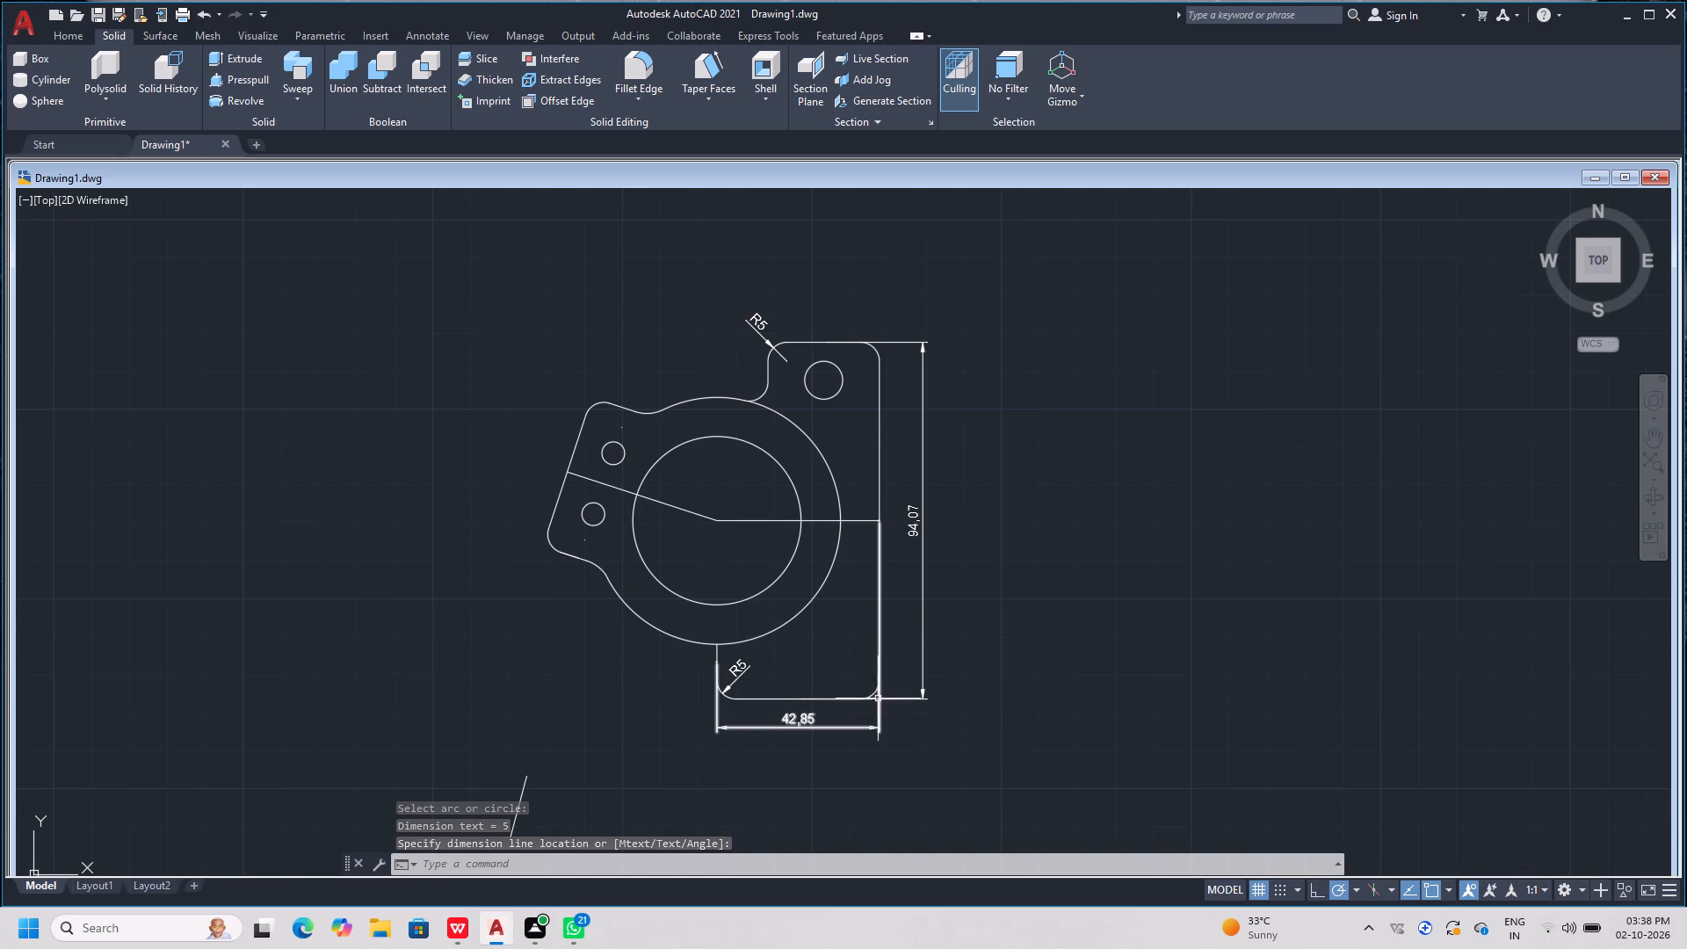
key("space")
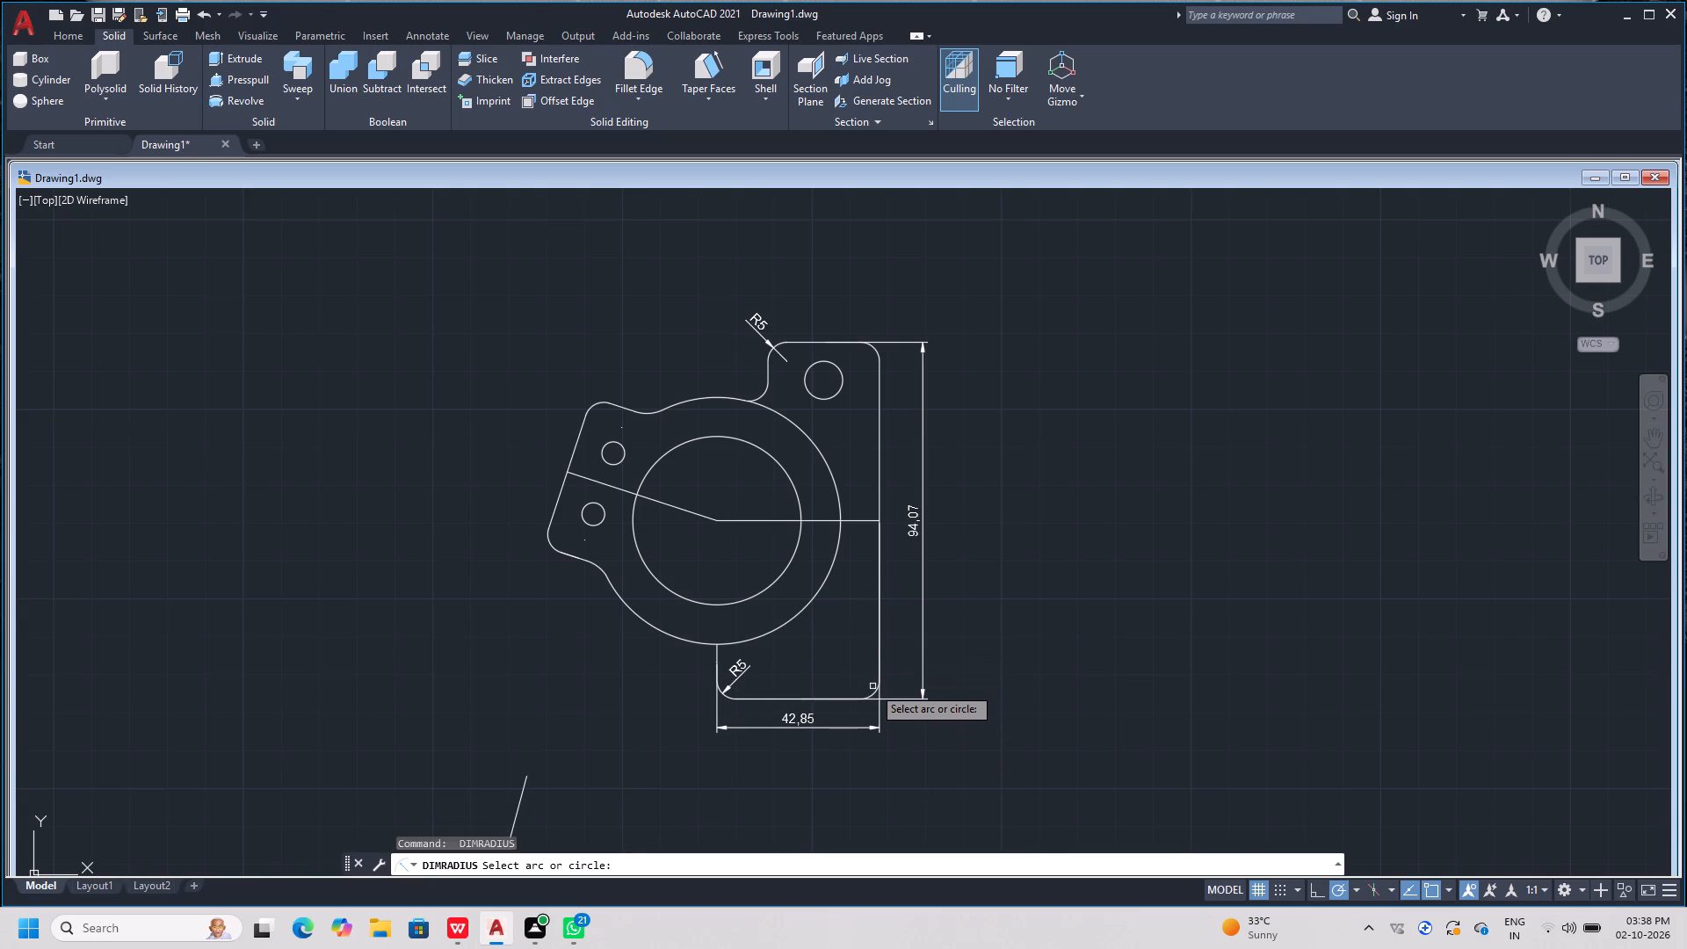
left_click(872, 690)
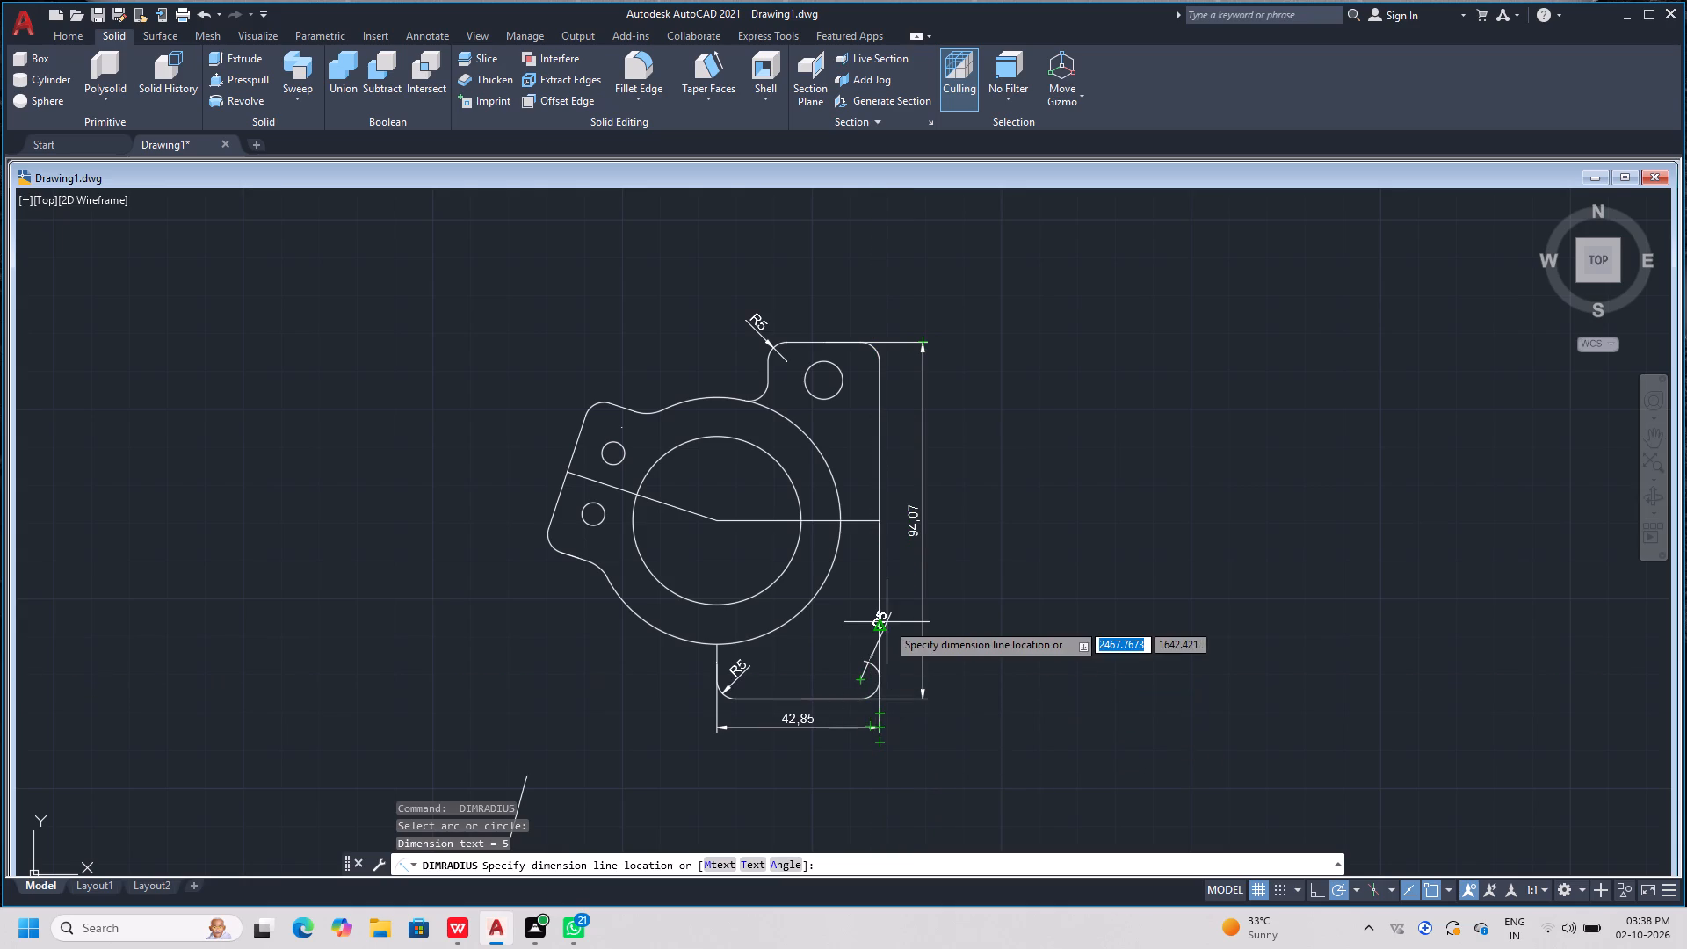
left_click(882, 706)
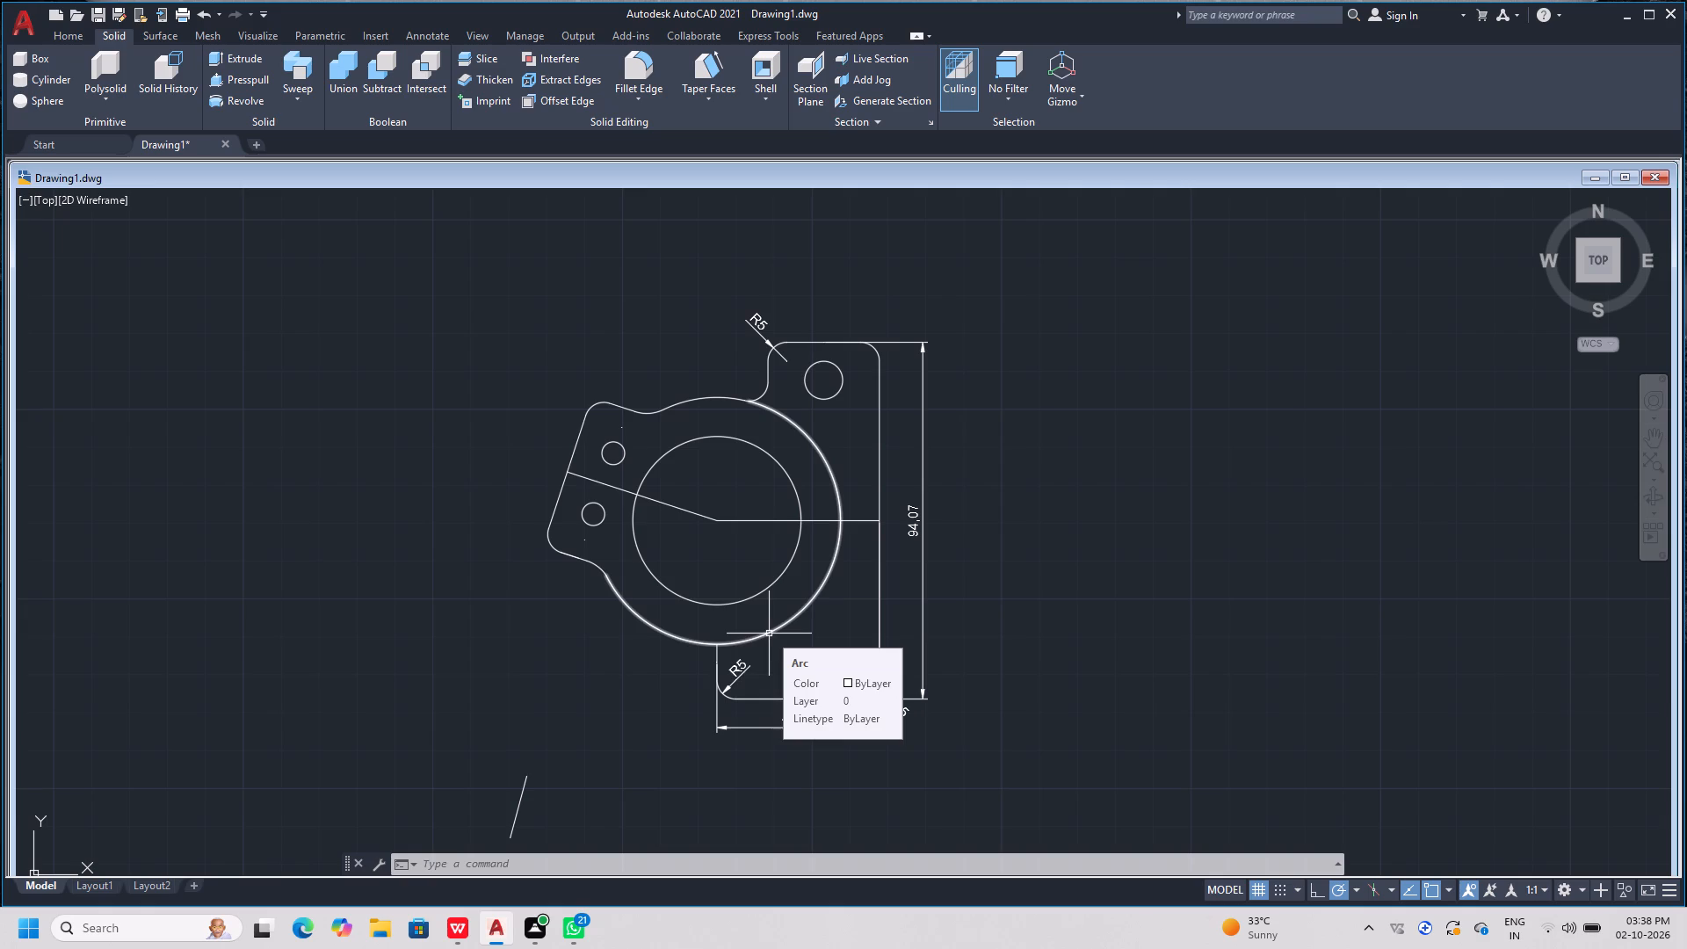
Add radius dimensions to the large outer arc and the concentric central circle, placing both texts inside the circle.
key("space")
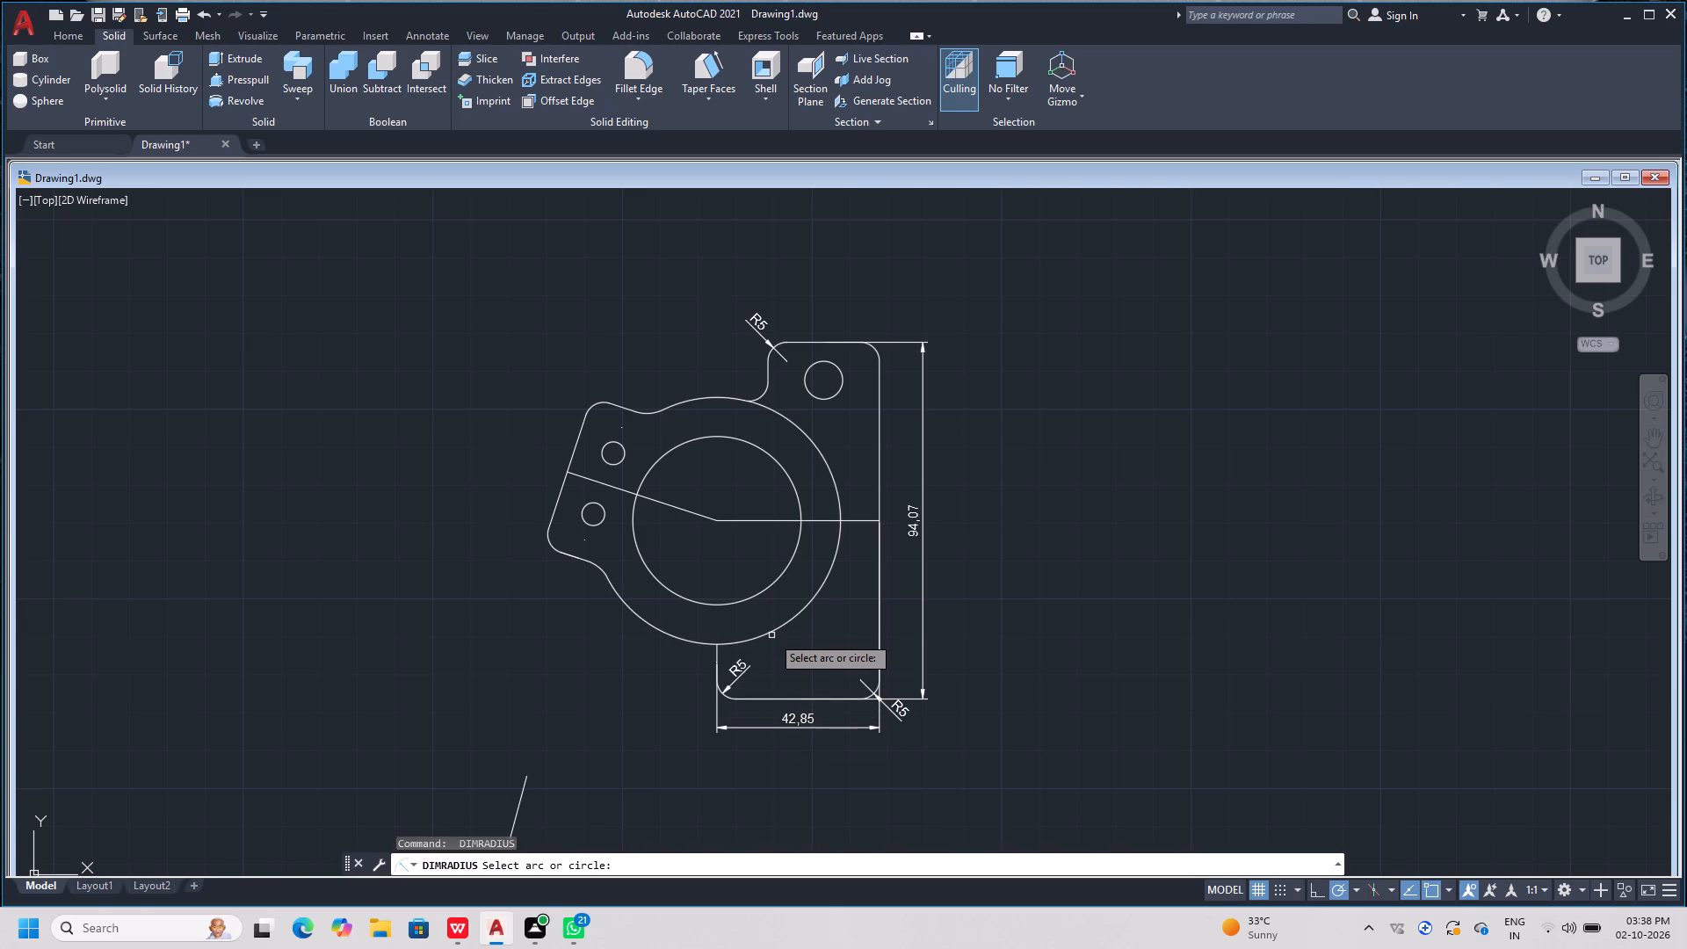
left_click(771, 633)
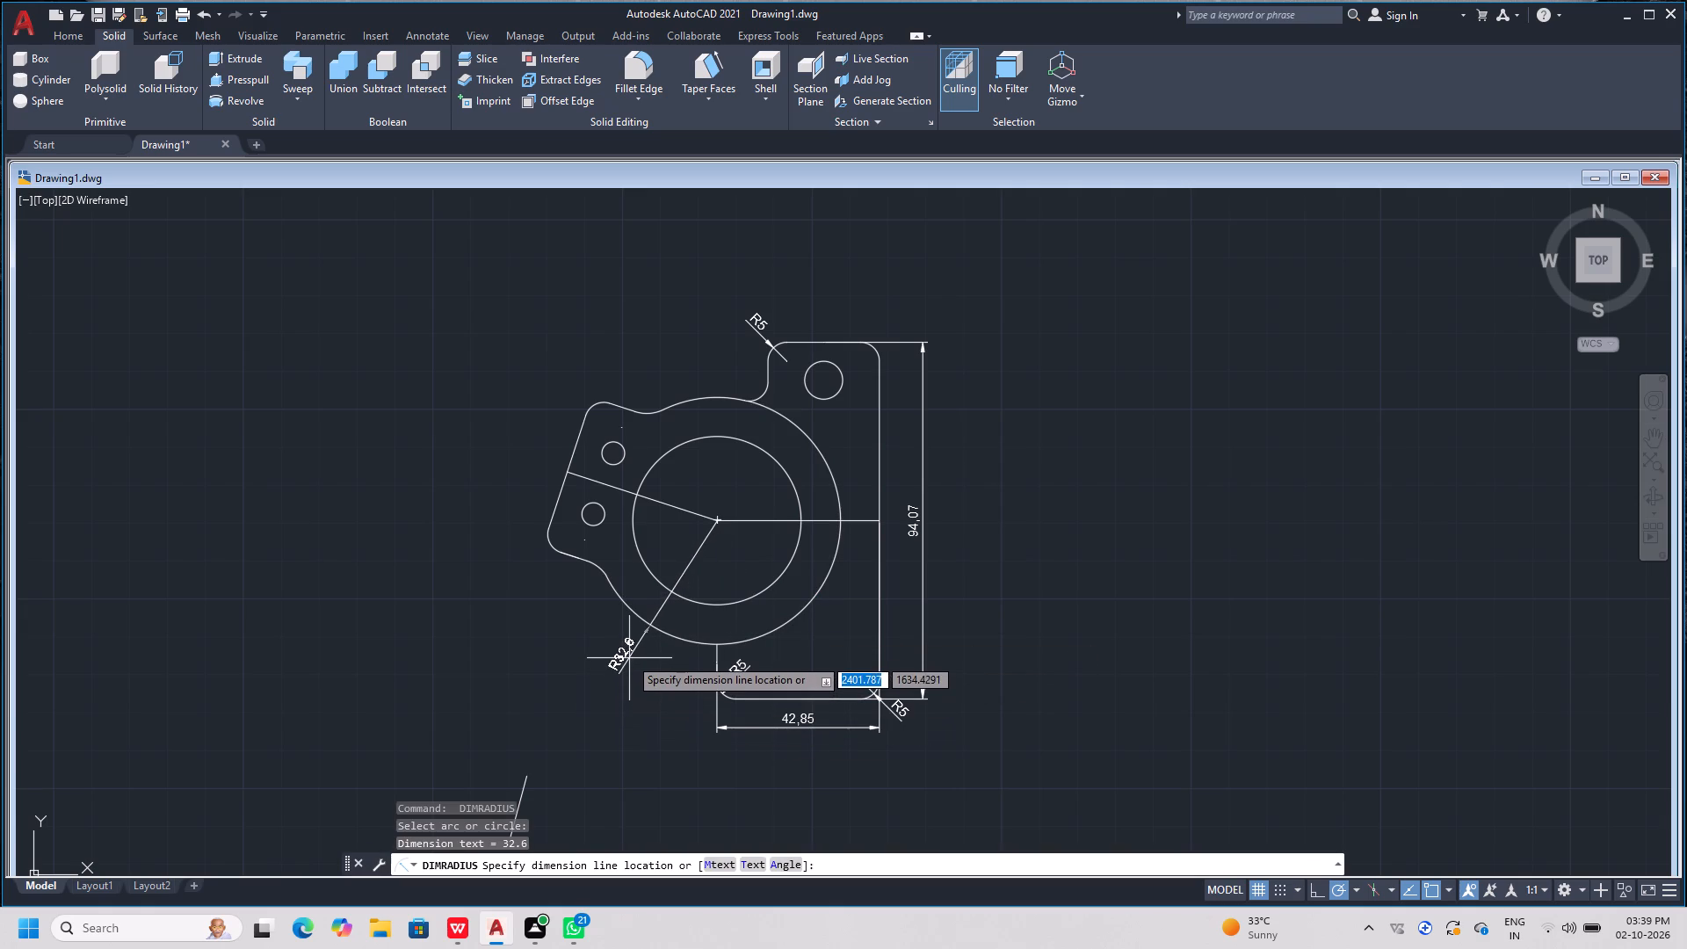
left_click(684, 561)
key("space")
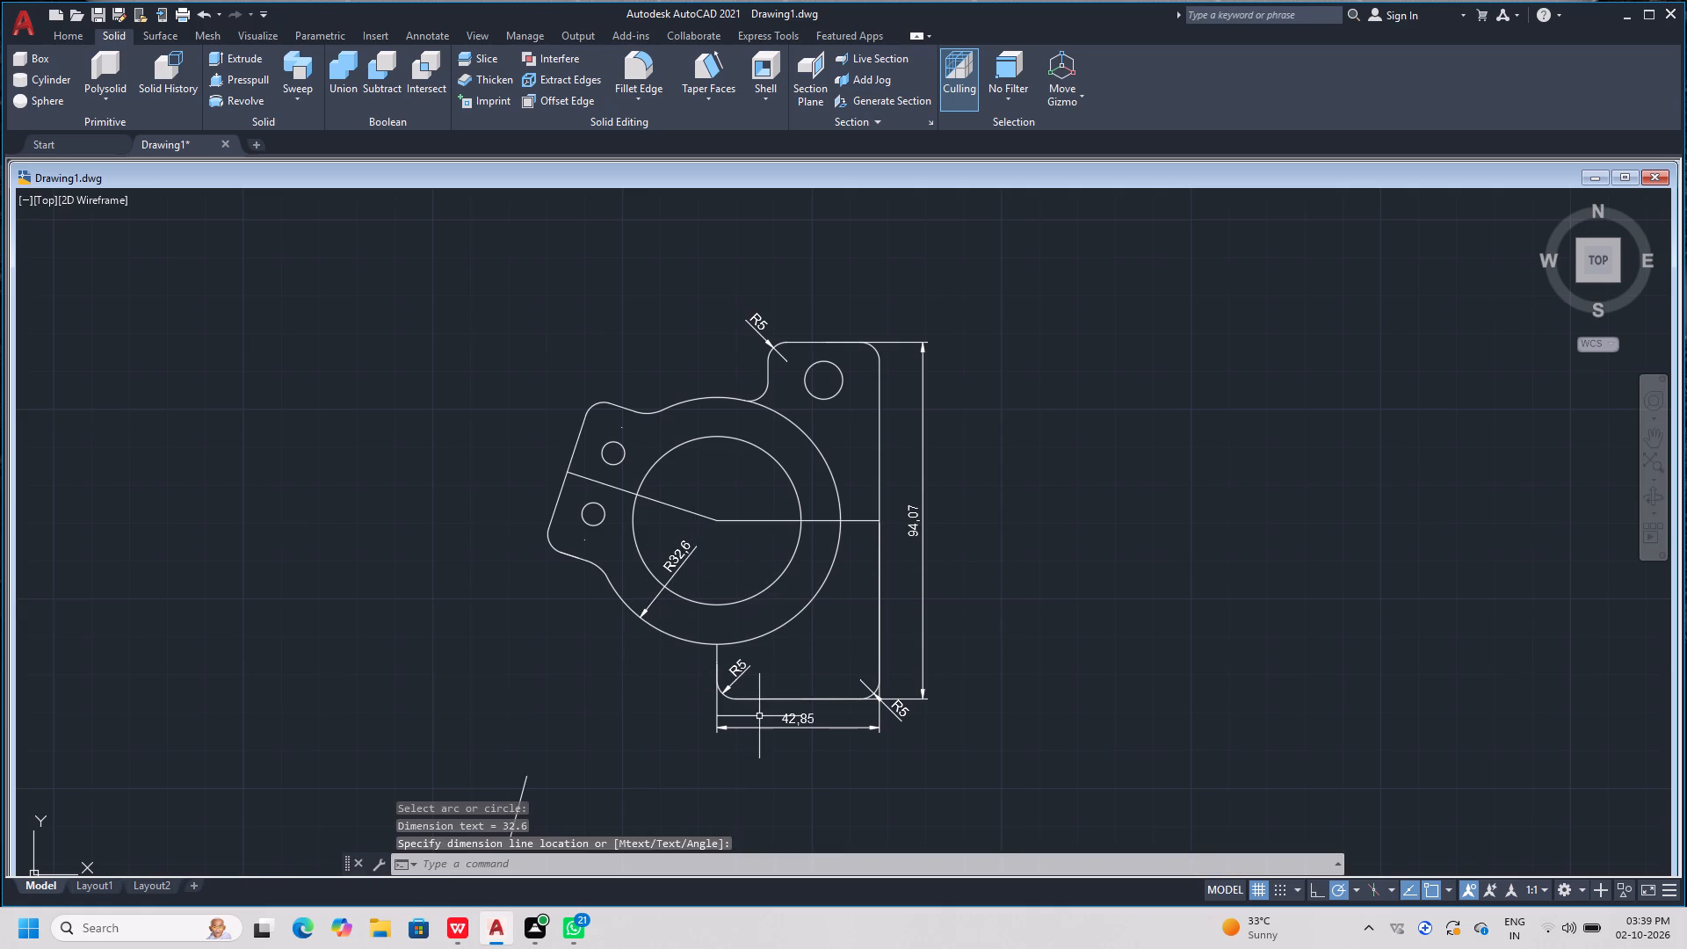
left_click(764, 587)
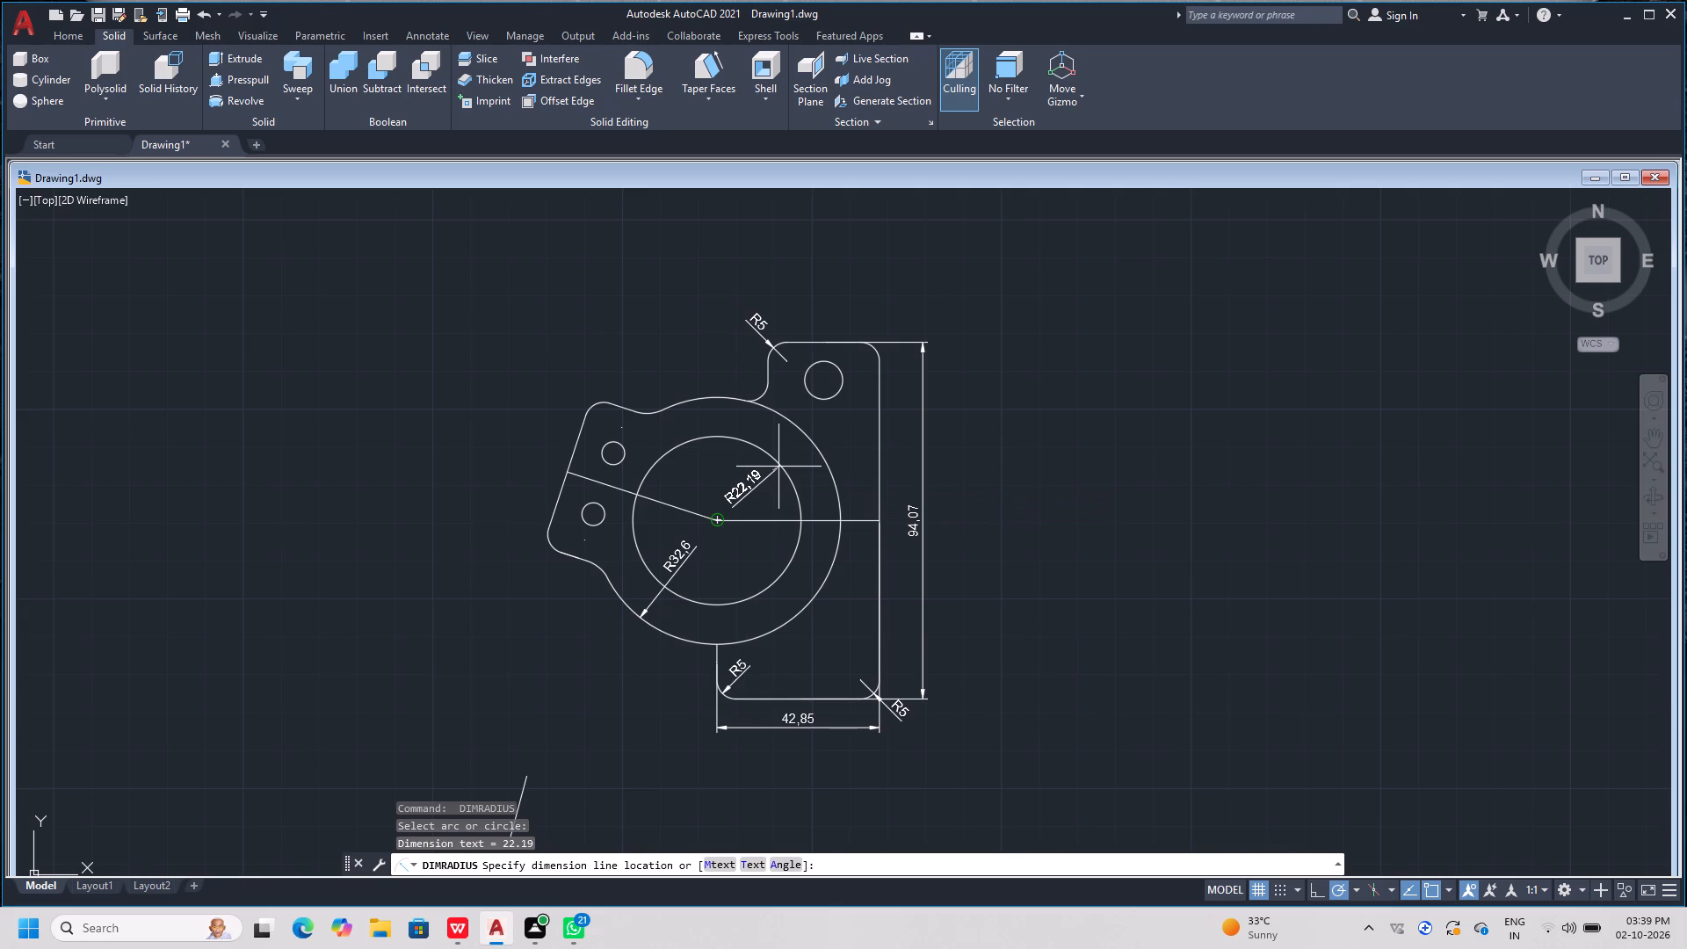
left_click(778, 467)
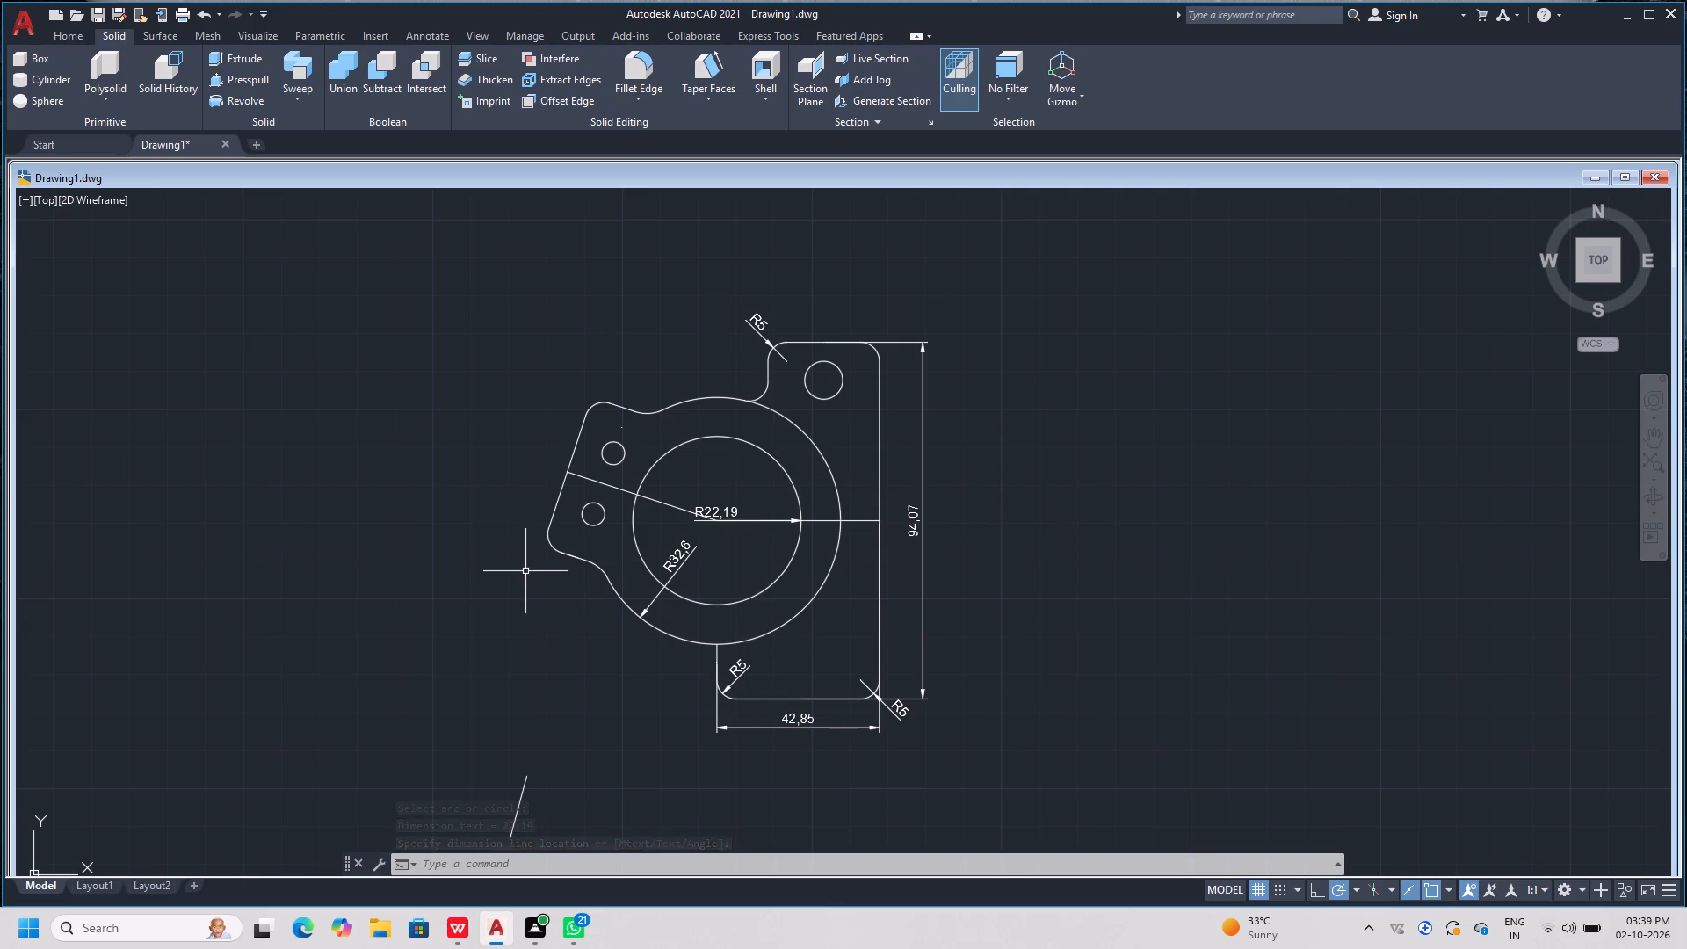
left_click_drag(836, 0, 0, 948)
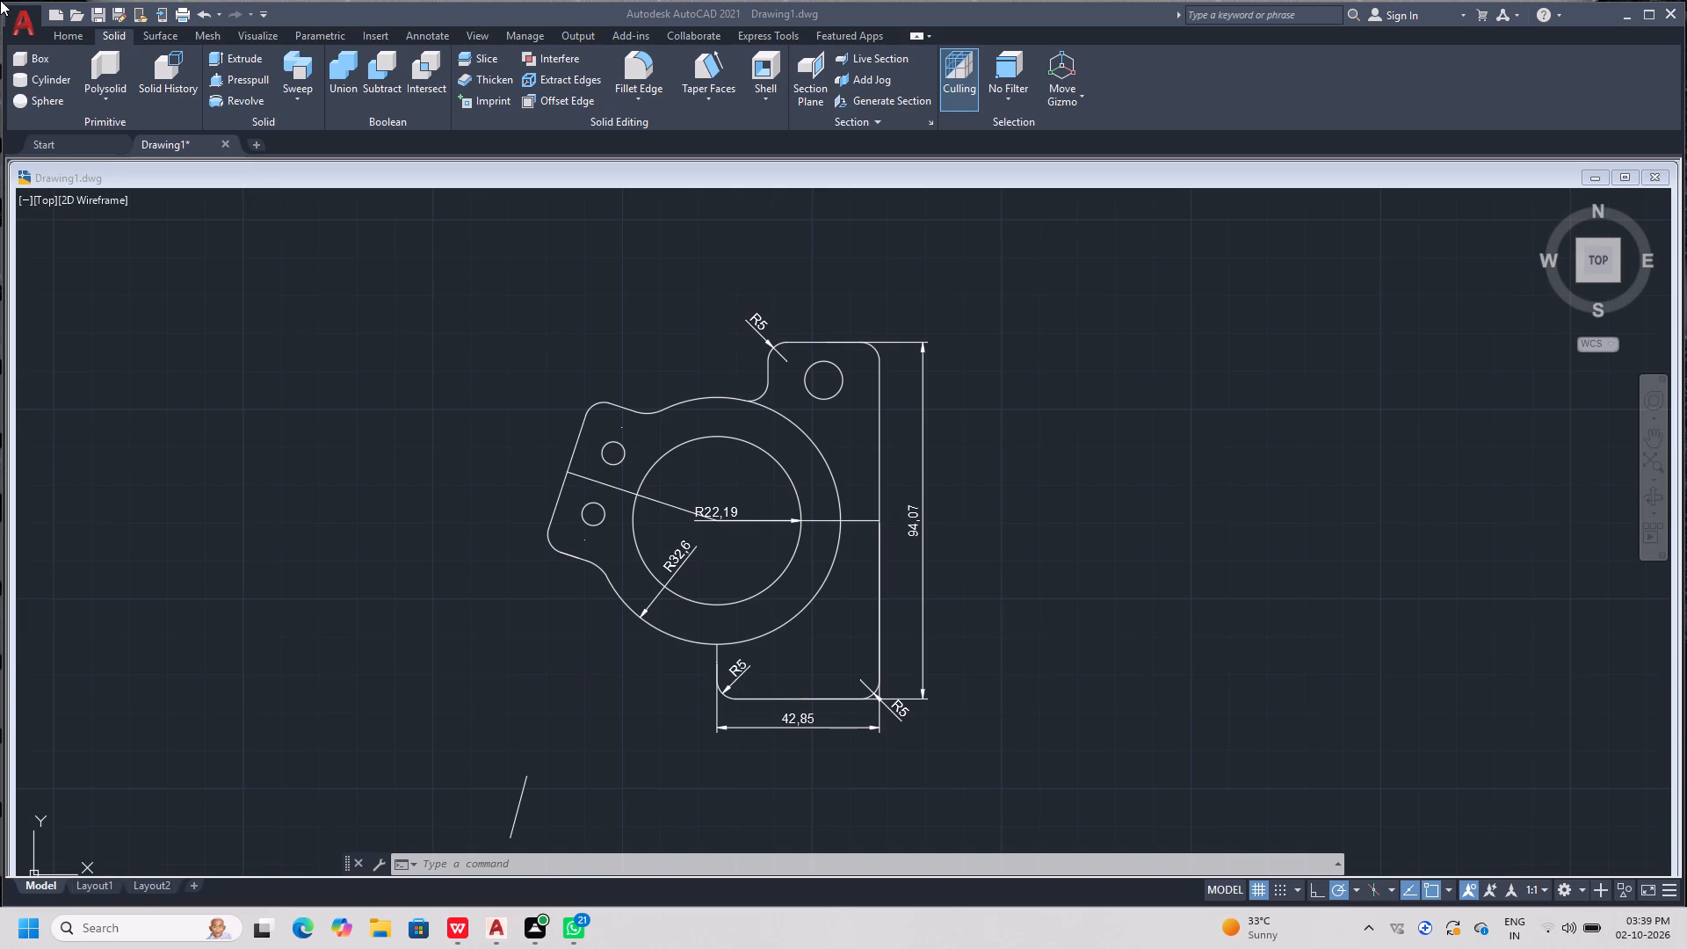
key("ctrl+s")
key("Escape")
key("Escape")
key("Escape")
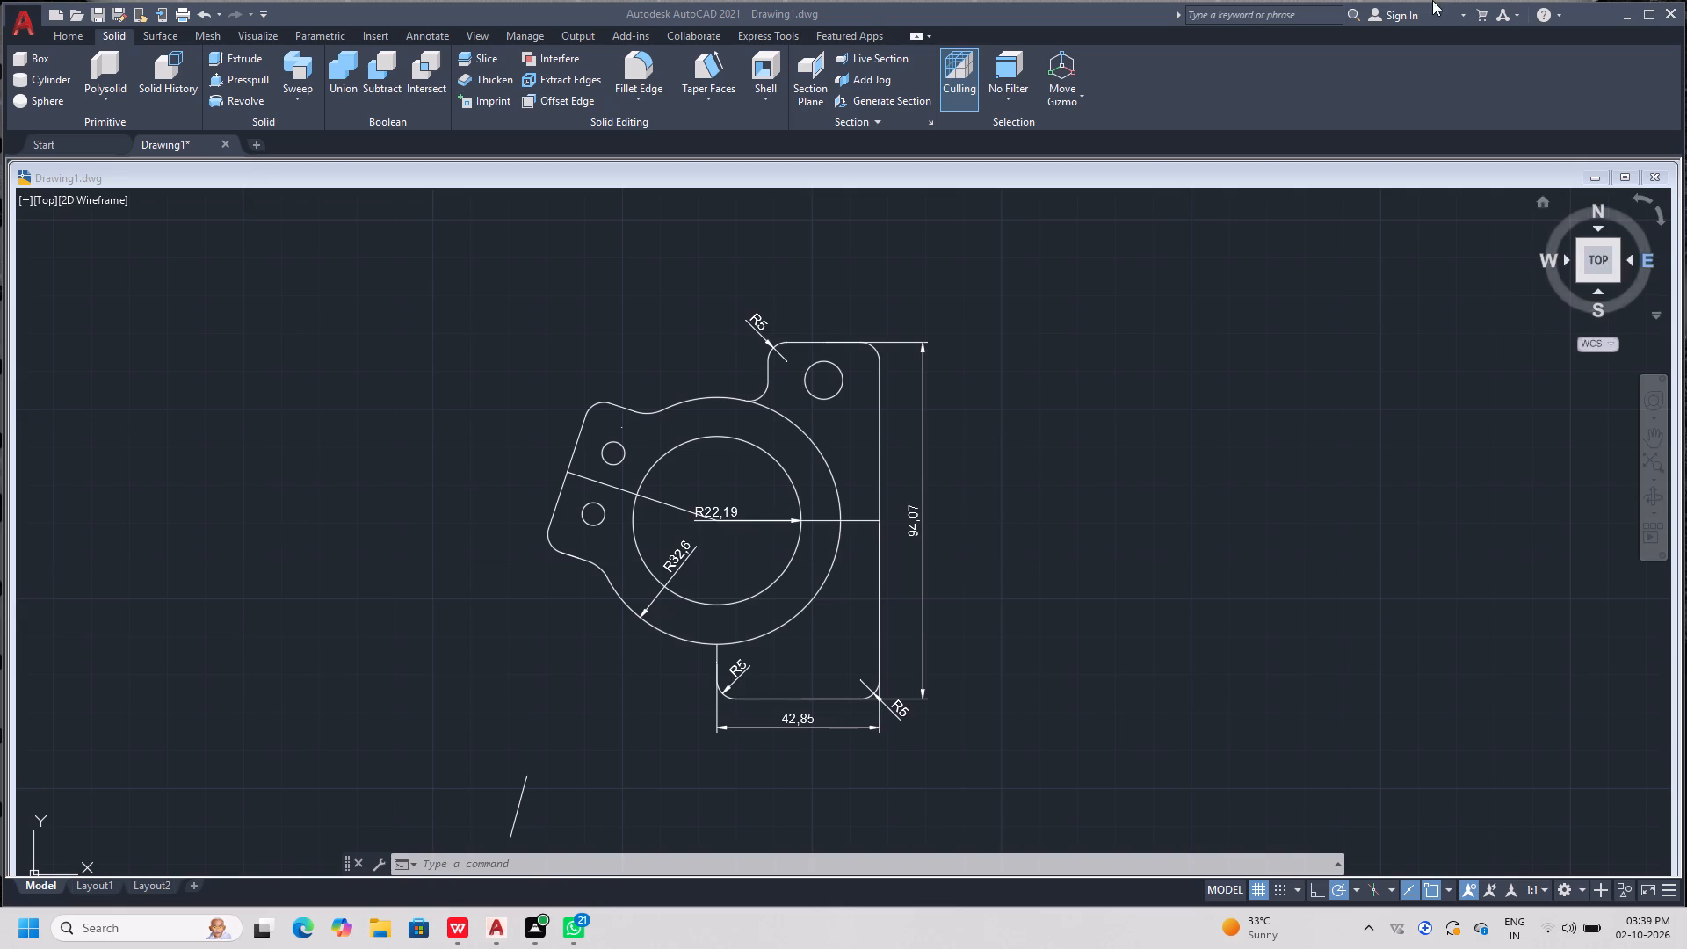
Delete the short stray inclined line lying below and to the left of the part profile.
scroll(869, 96, "down", 1)
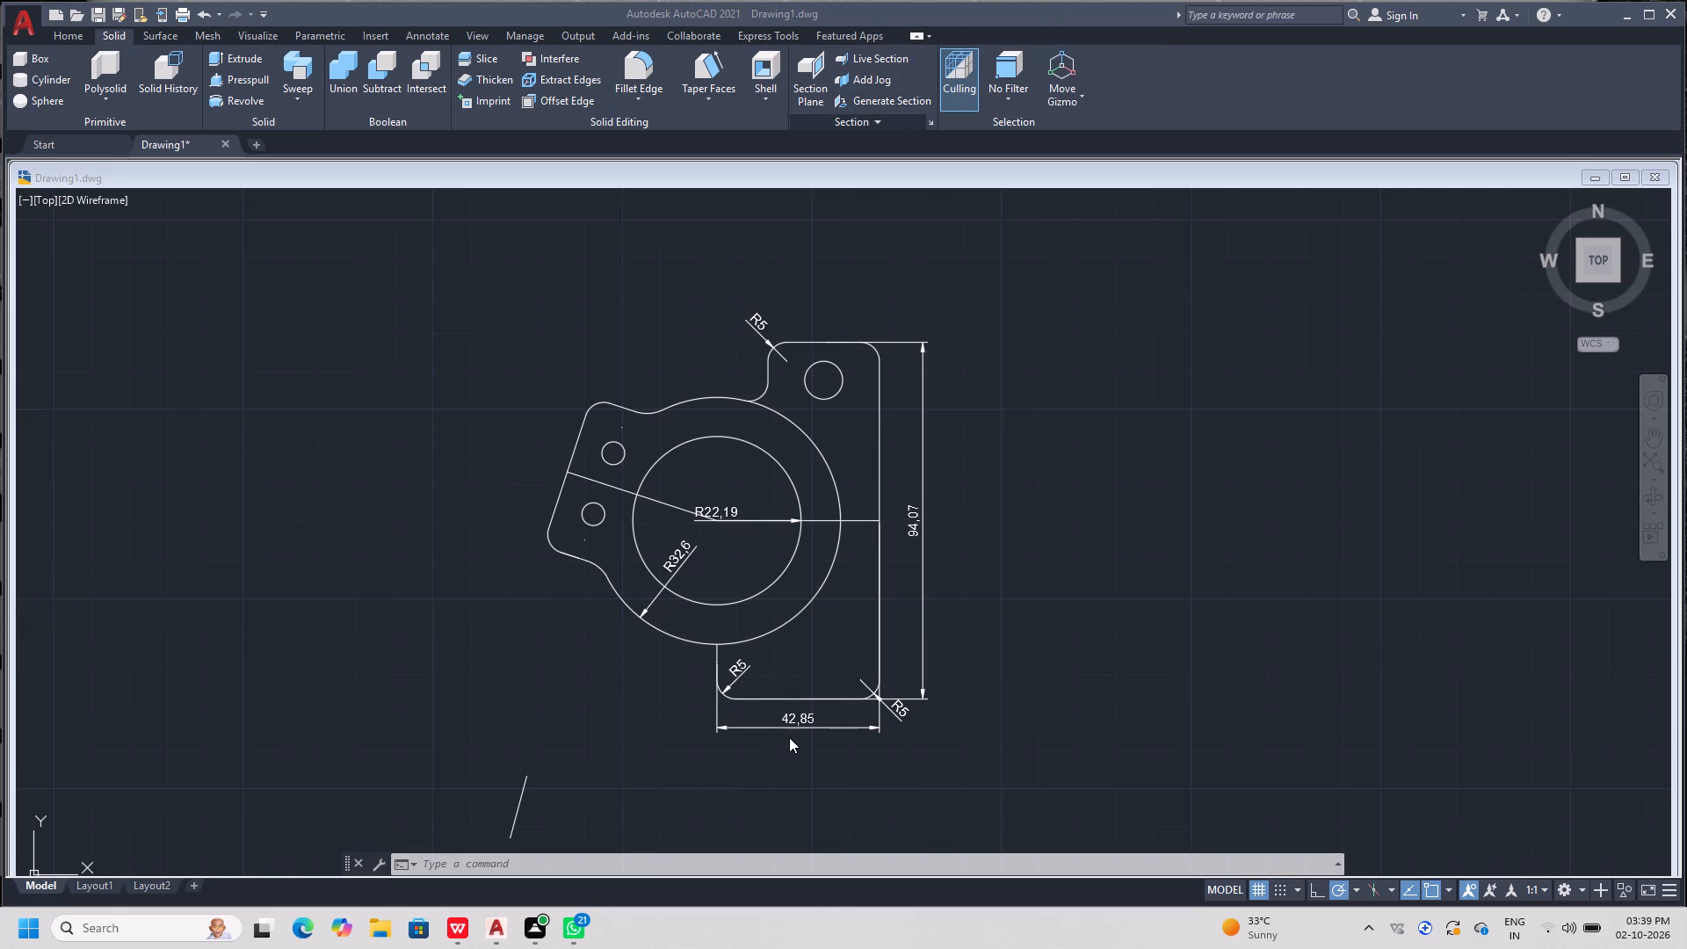
scroll(796, 697, "down", 1)
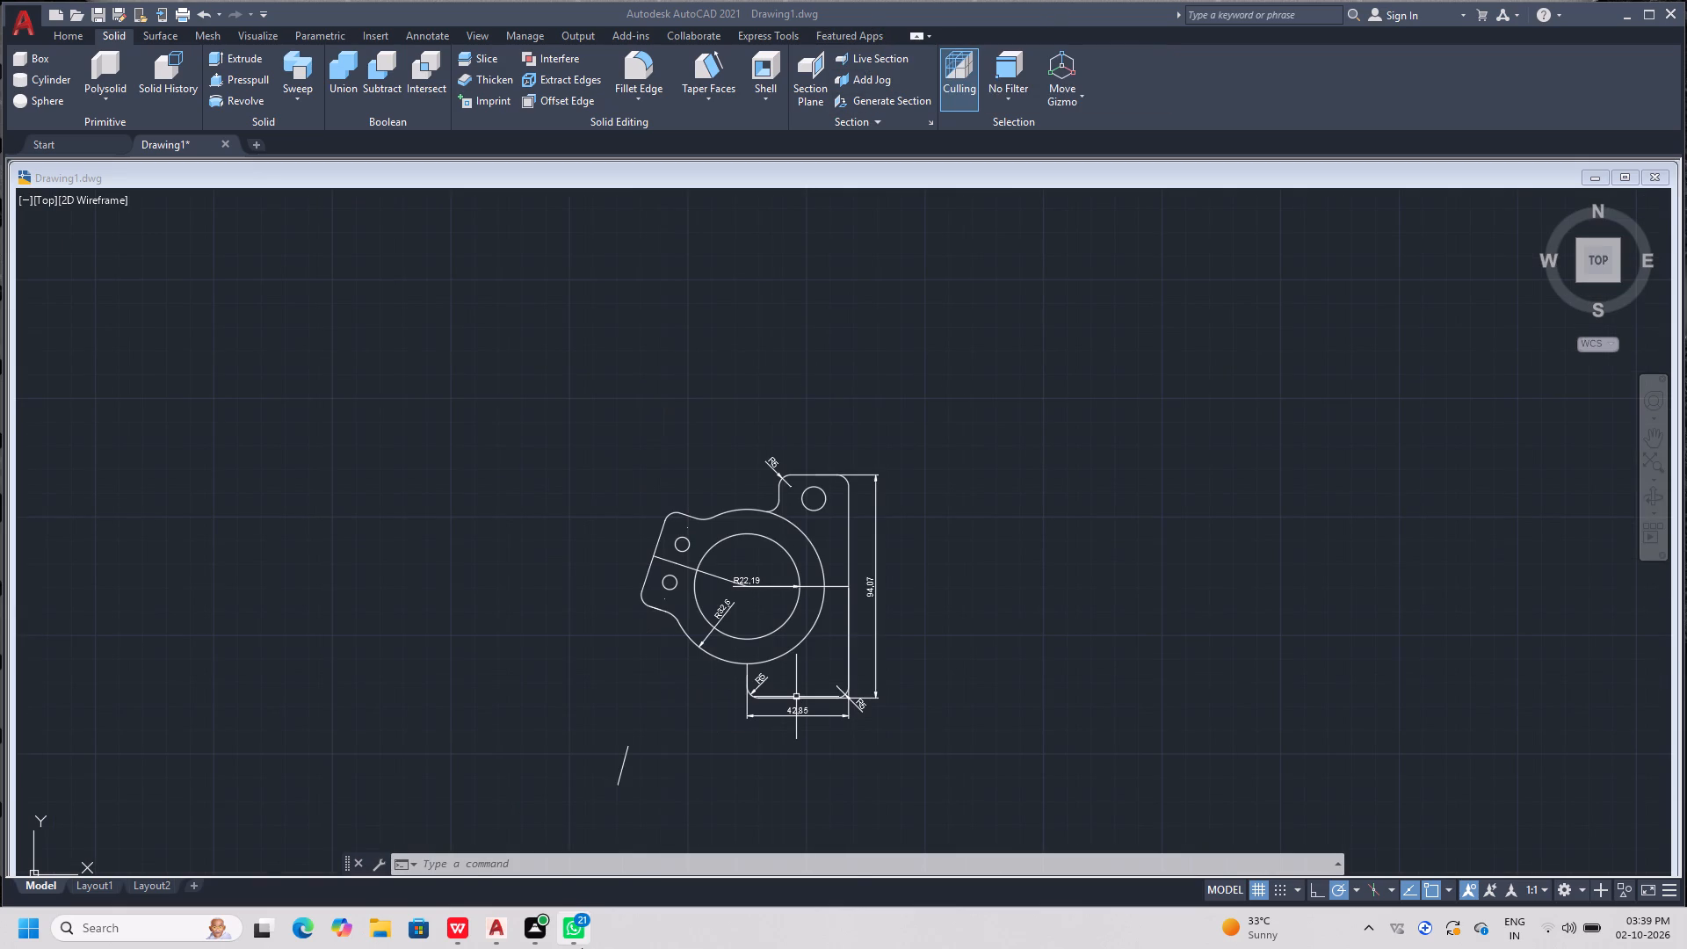
left_click(649, 746)
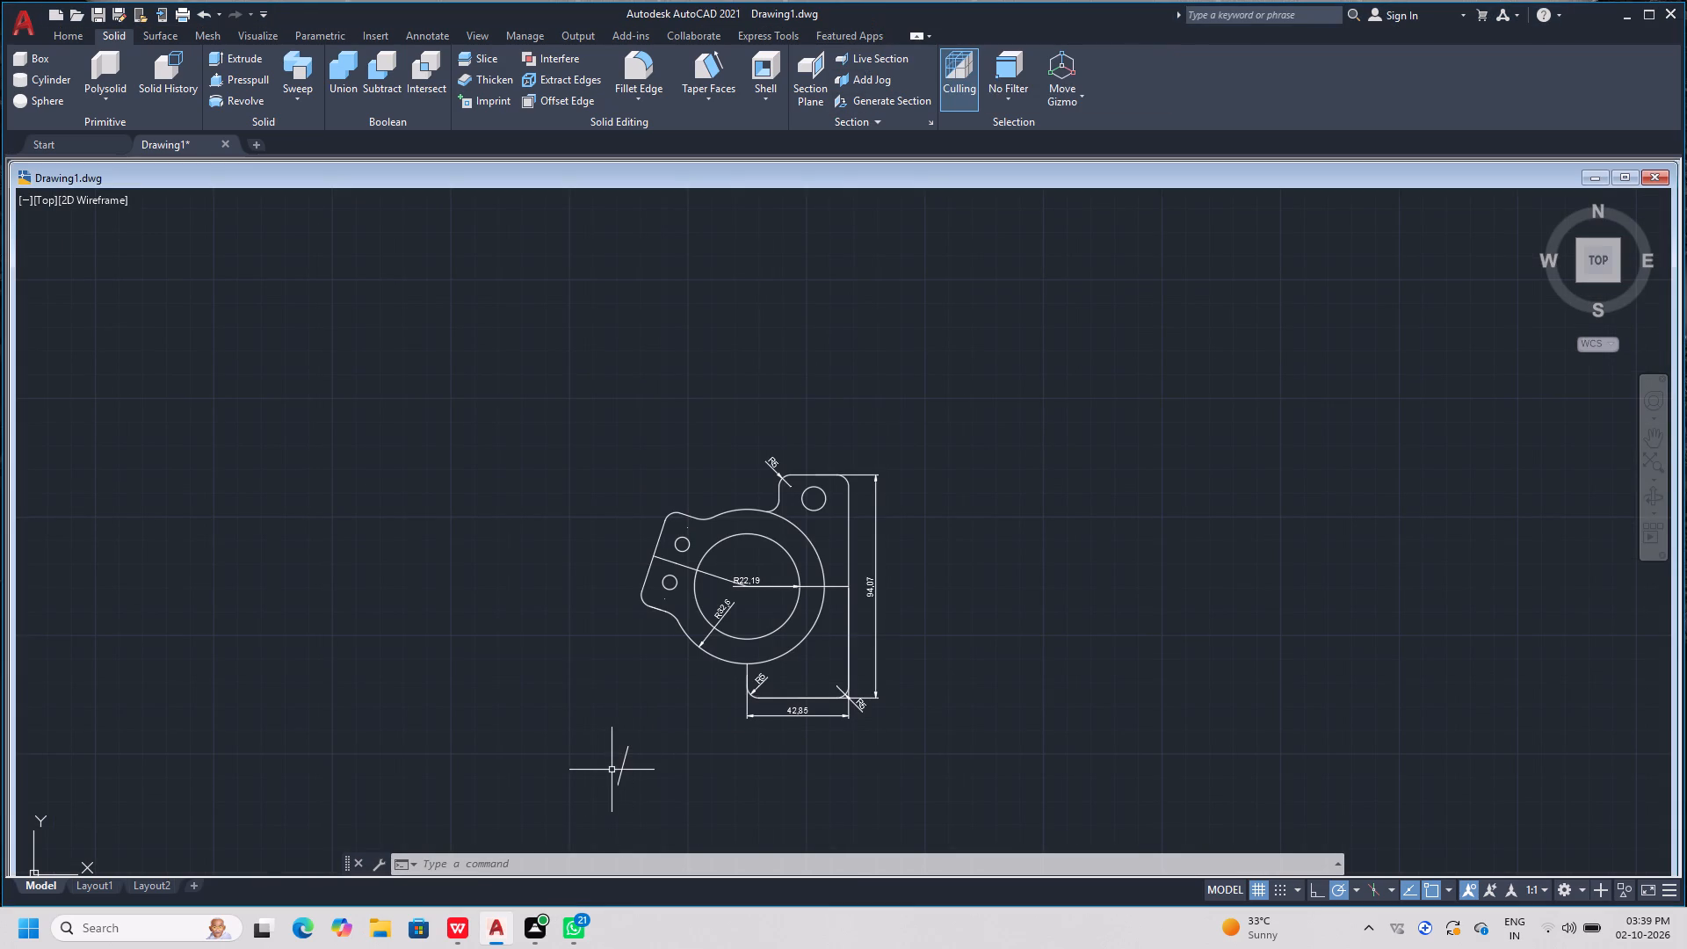
key("Escape")
key("Escape")
key("Escape")
left_click(692, 752)
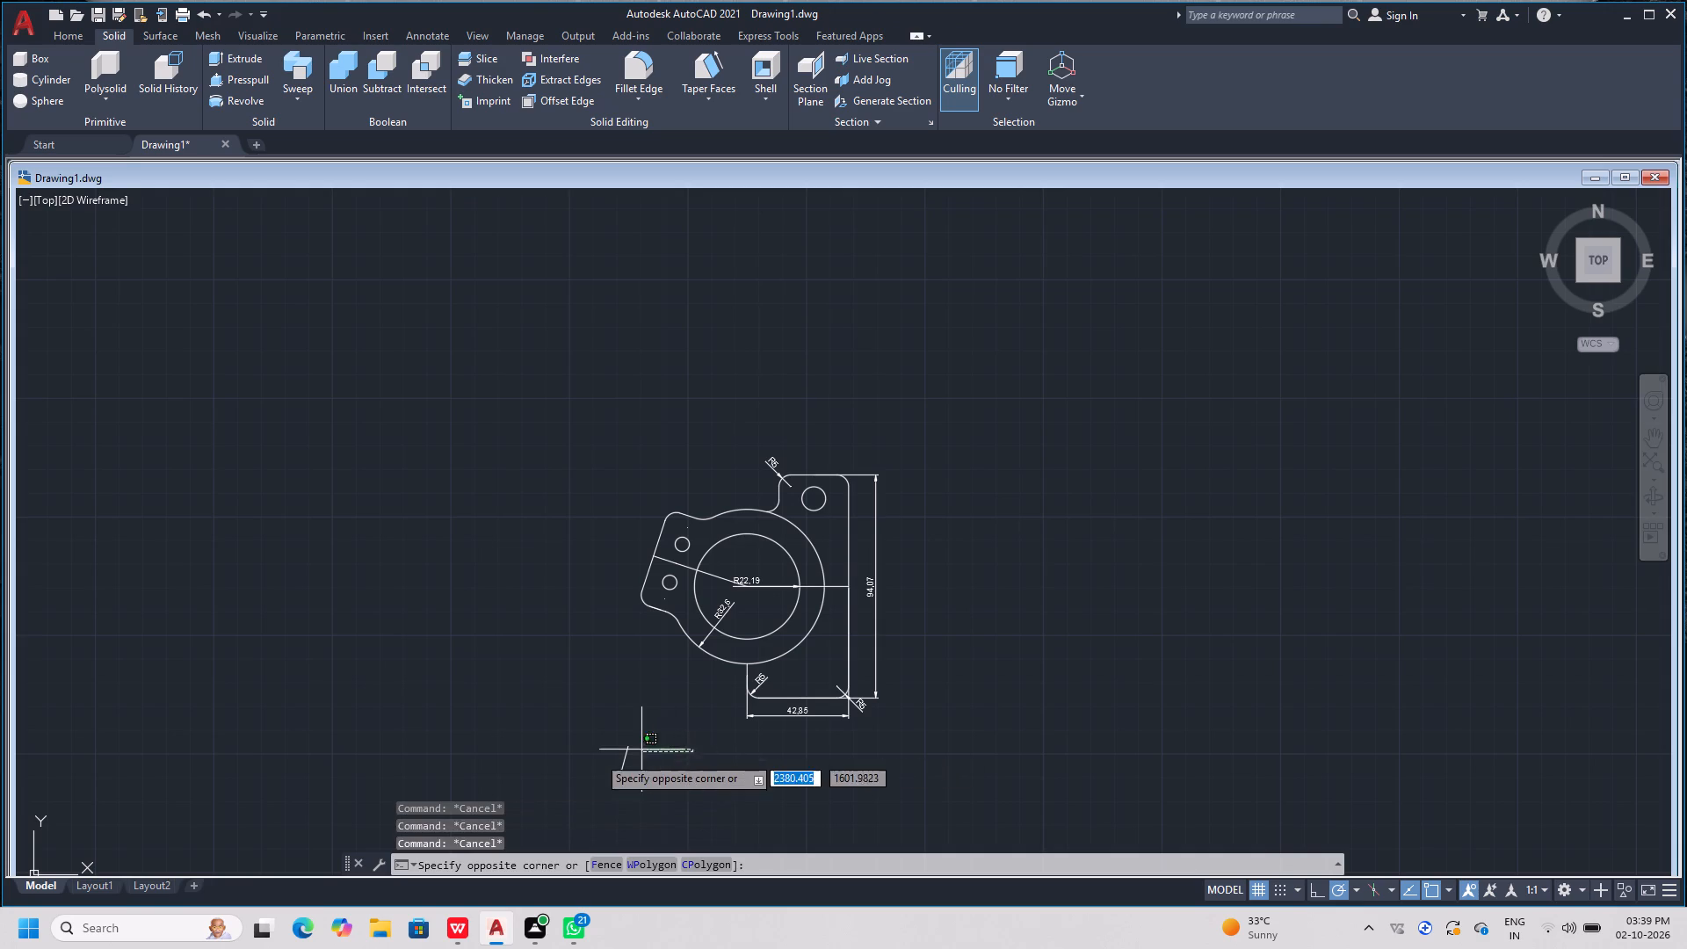
left_click(558, 786)
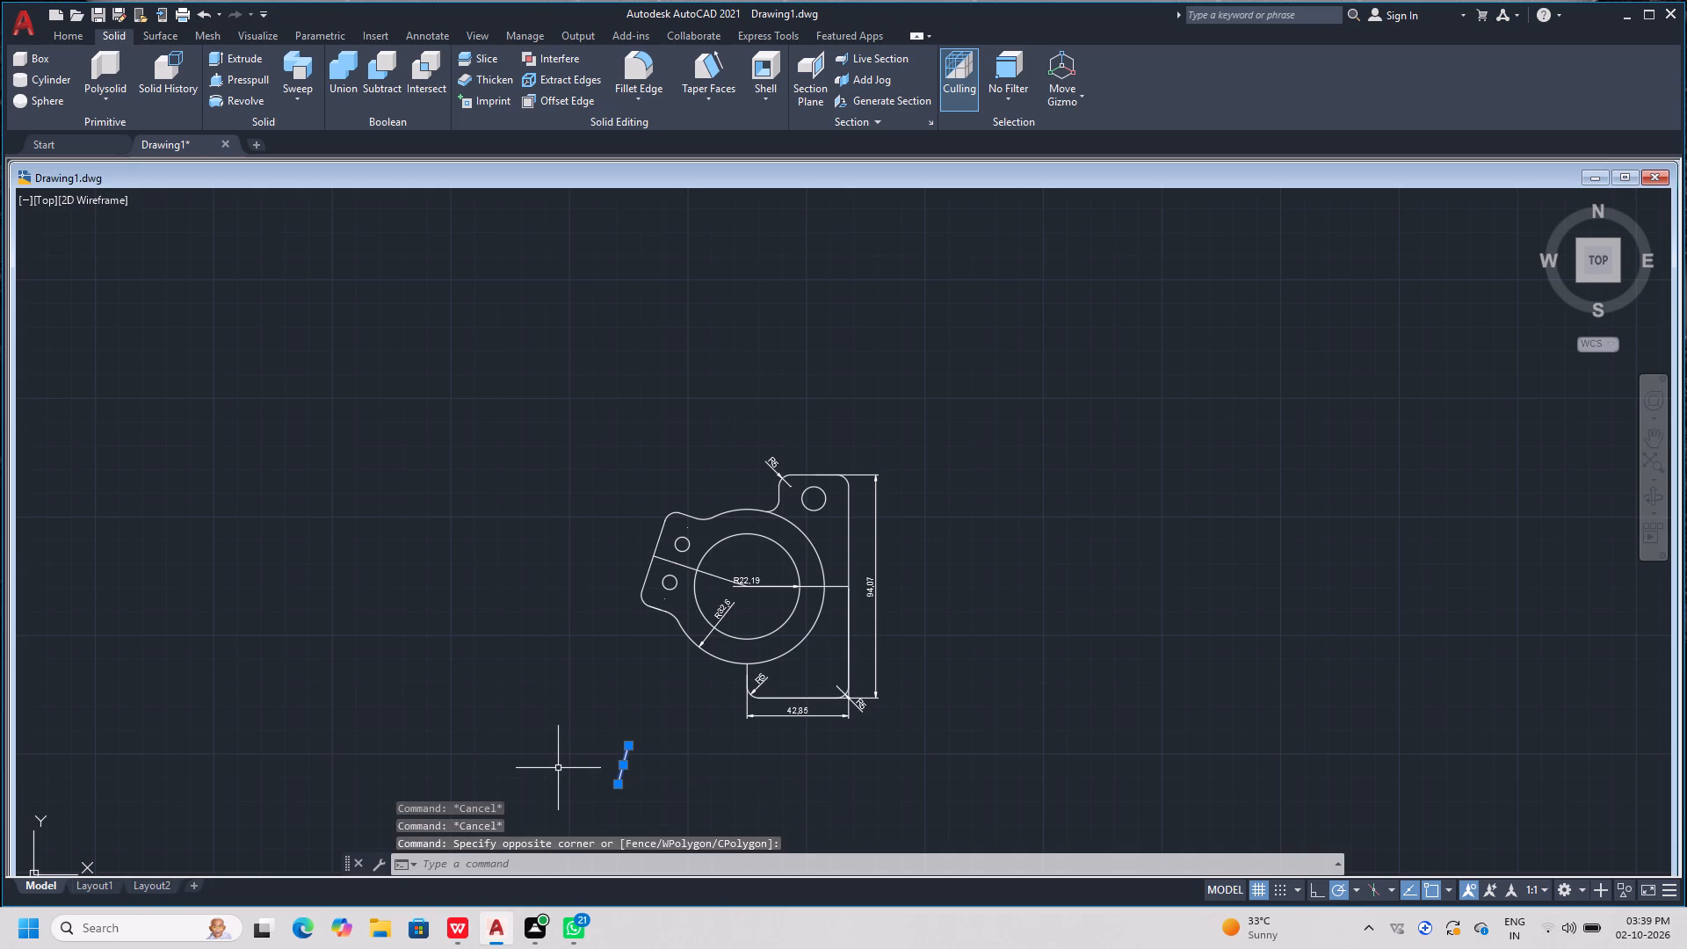
key("Delete")
key("Escape")
key("Escape")
key("Escape")
key("Escape")
key("Escape")
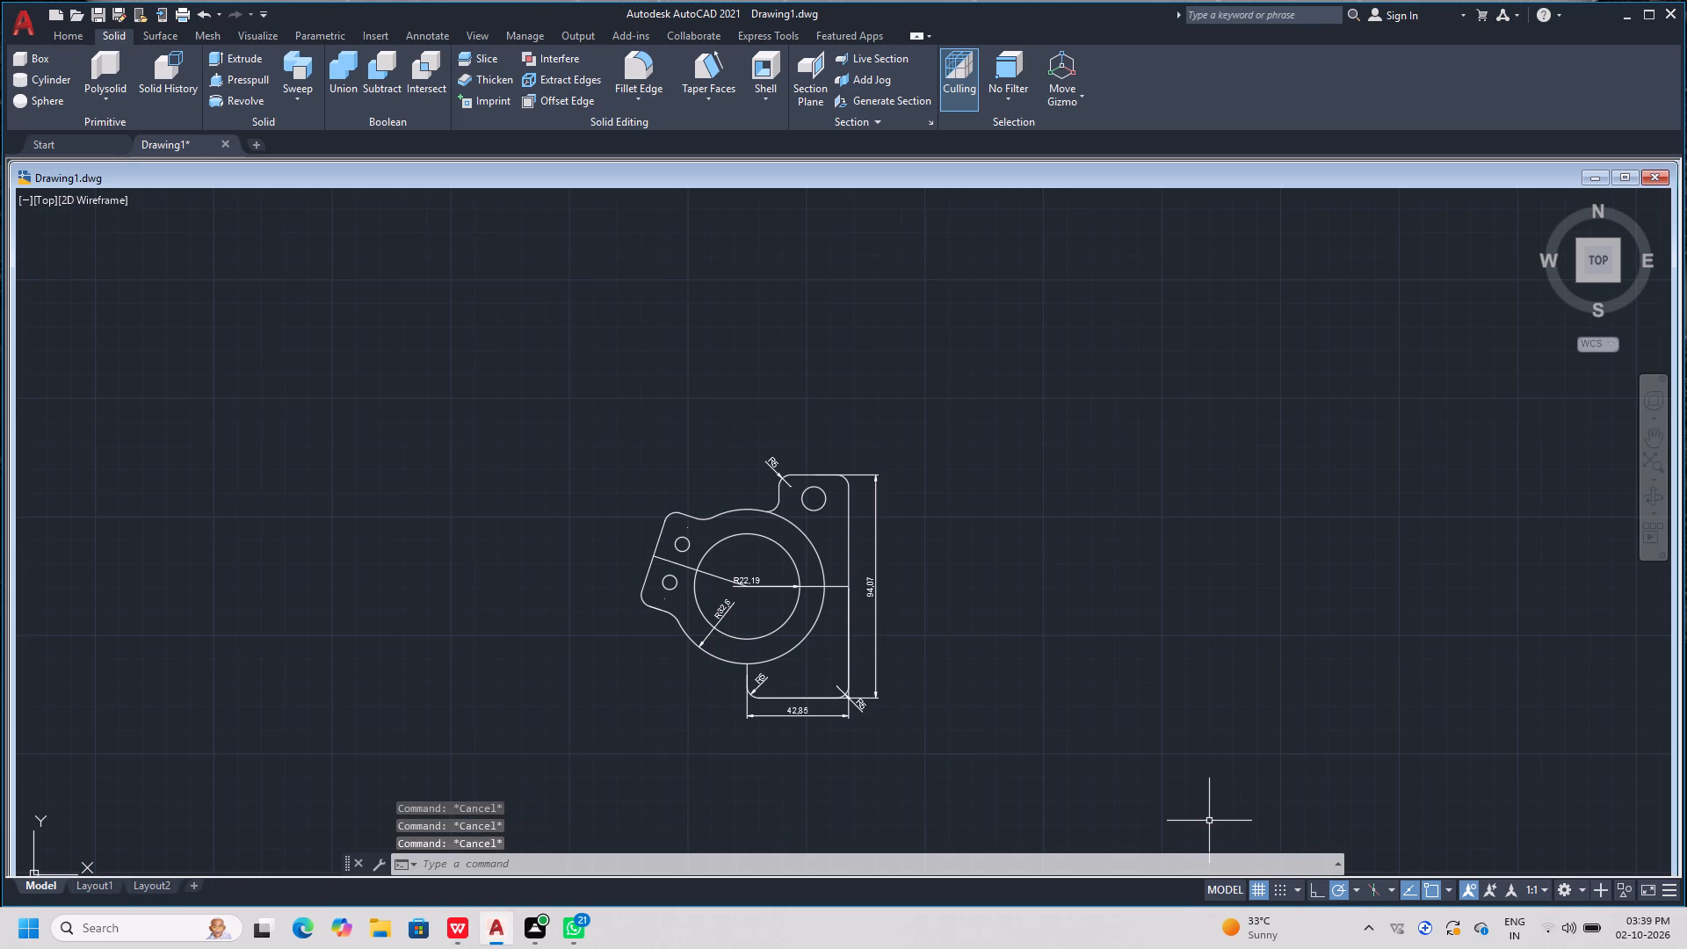
key("Escape")
key("Escape")
key("Escape")
key("Escape")
Save the drawing in the Documents folder under the name fuji 2 as an AutoCAD 2018 drawing.
key("ctrl+s")
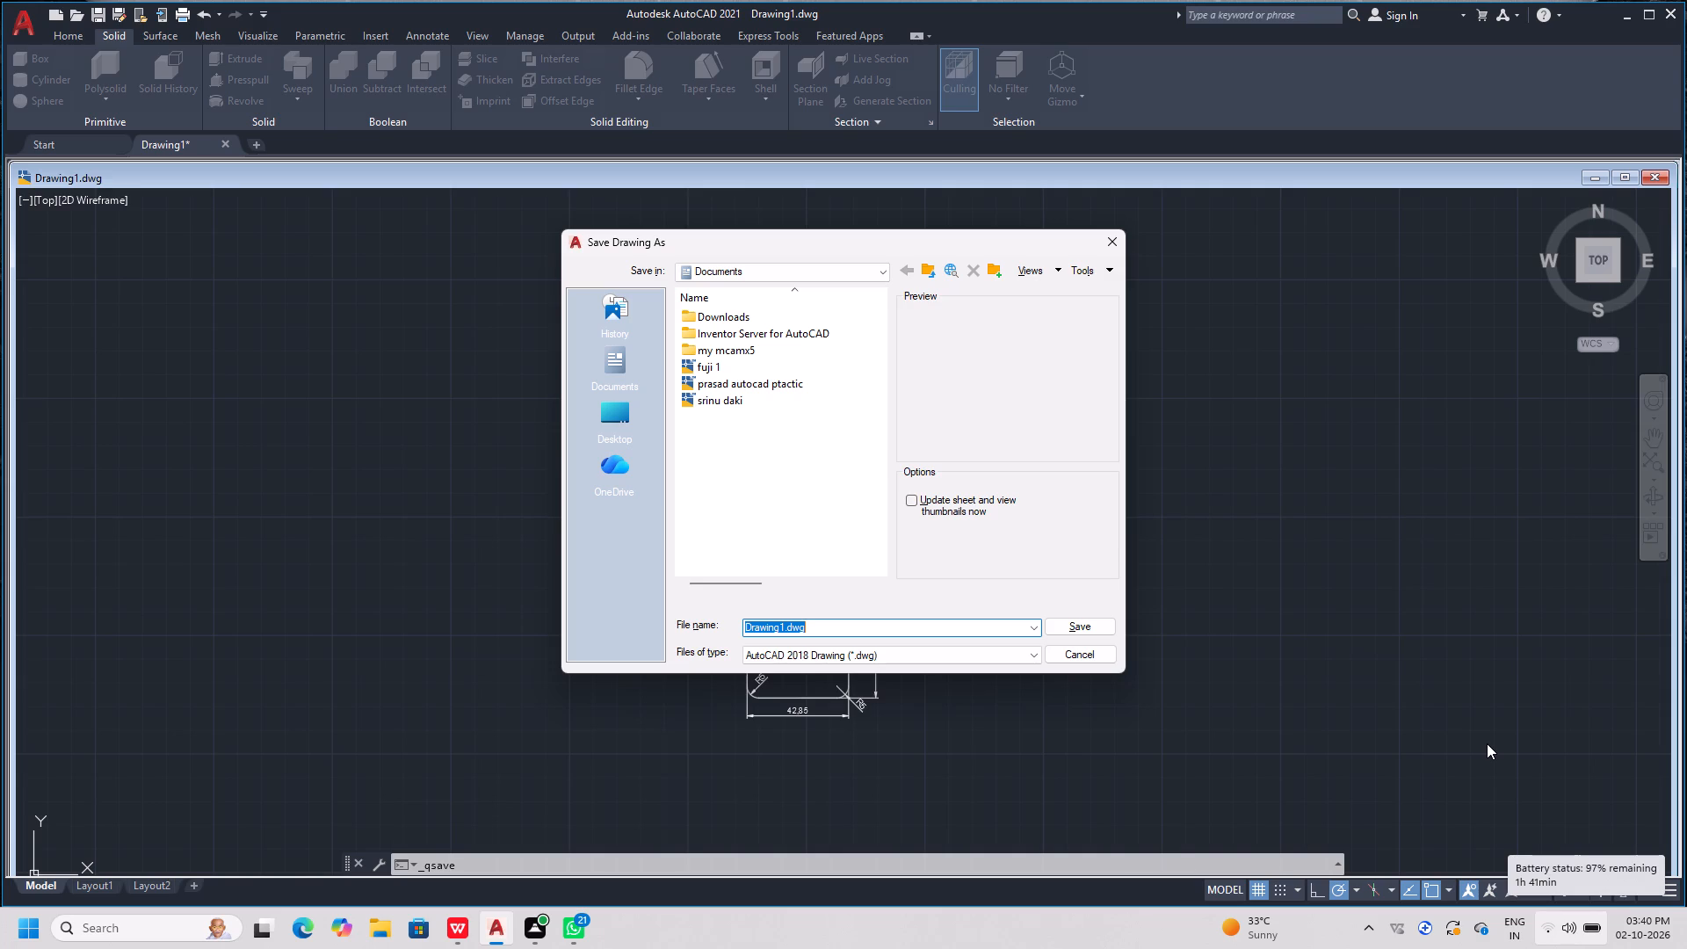
type("fuji")
key("space")
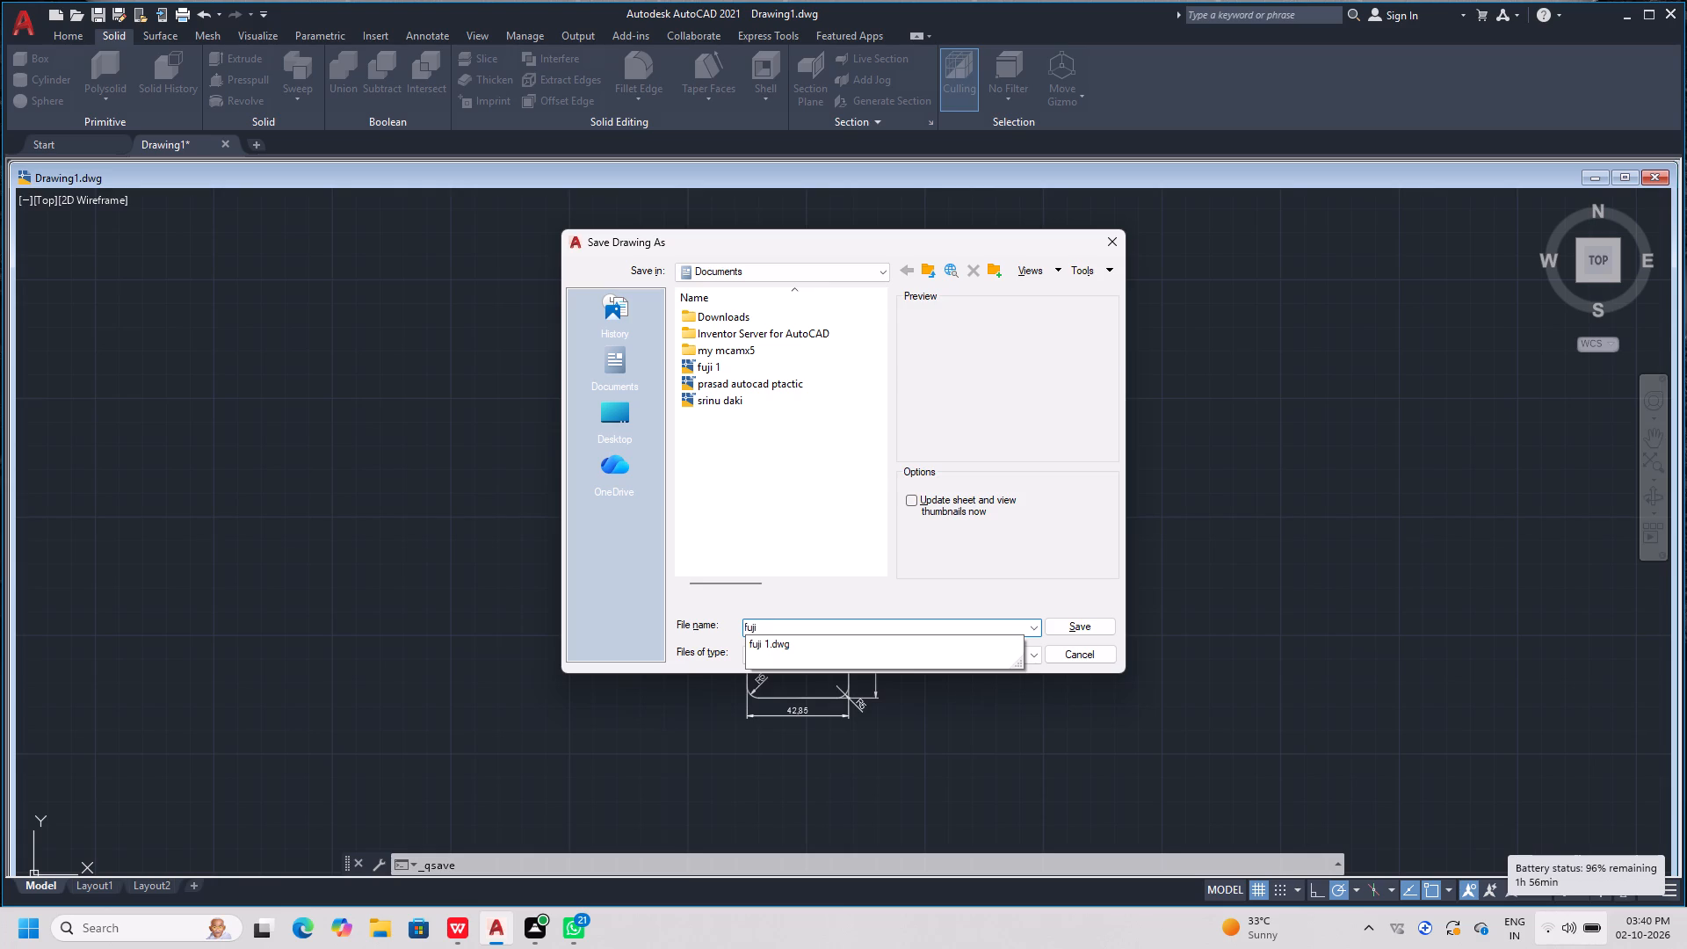
key("2")
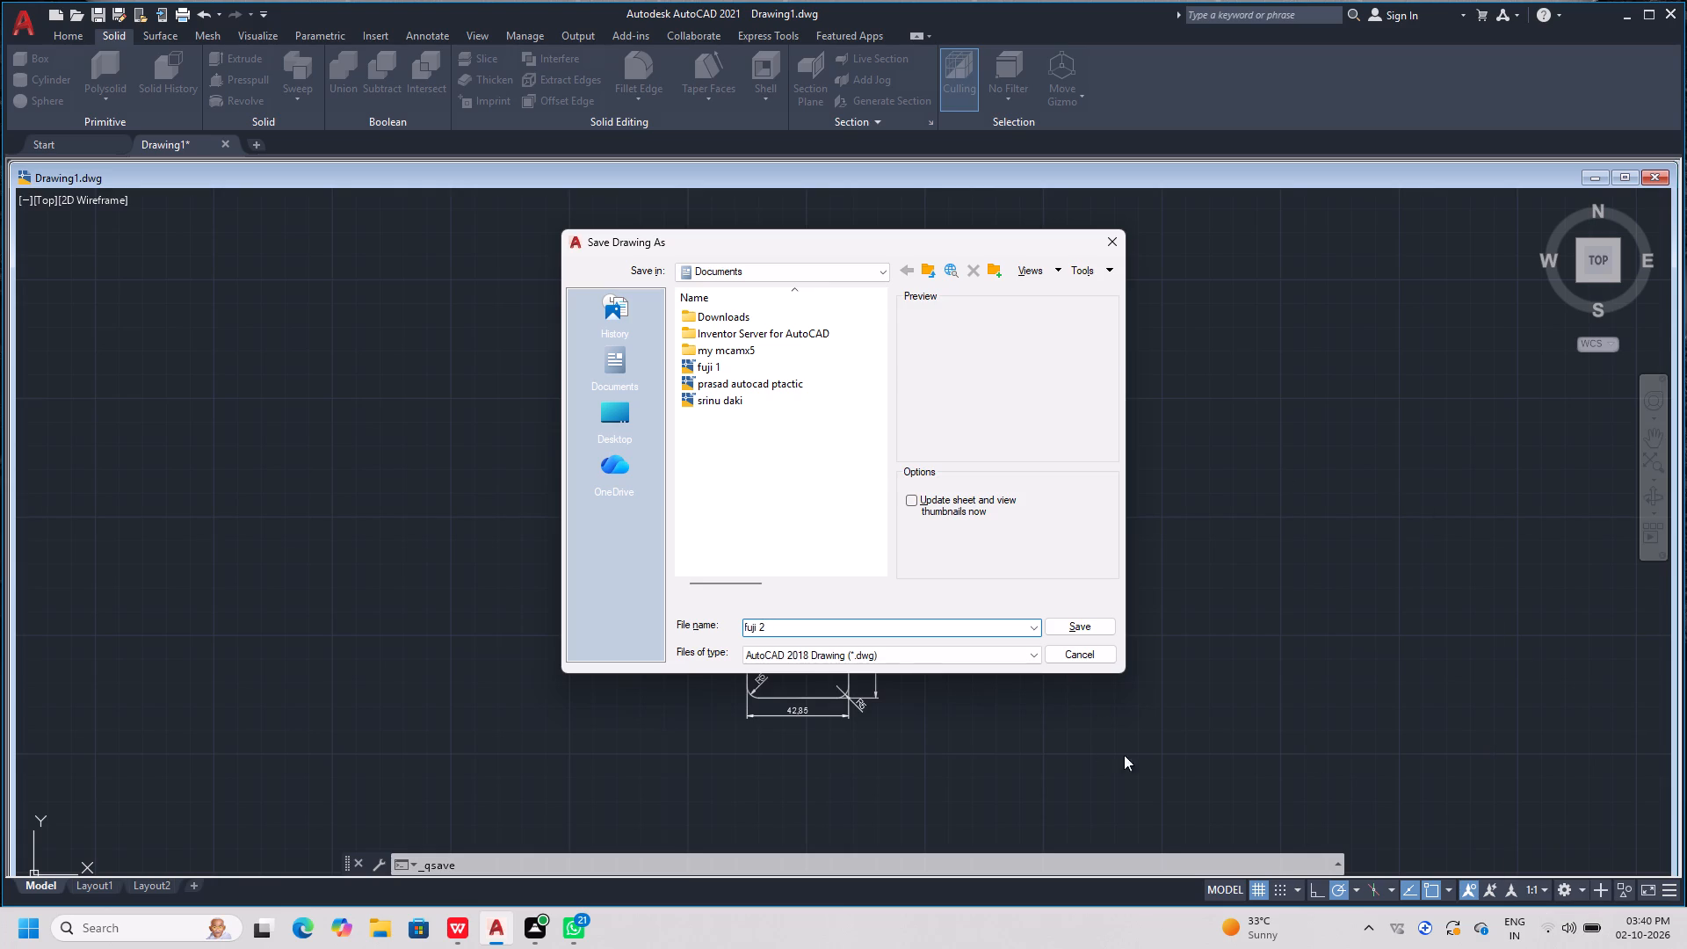
left_click(1097, 623)
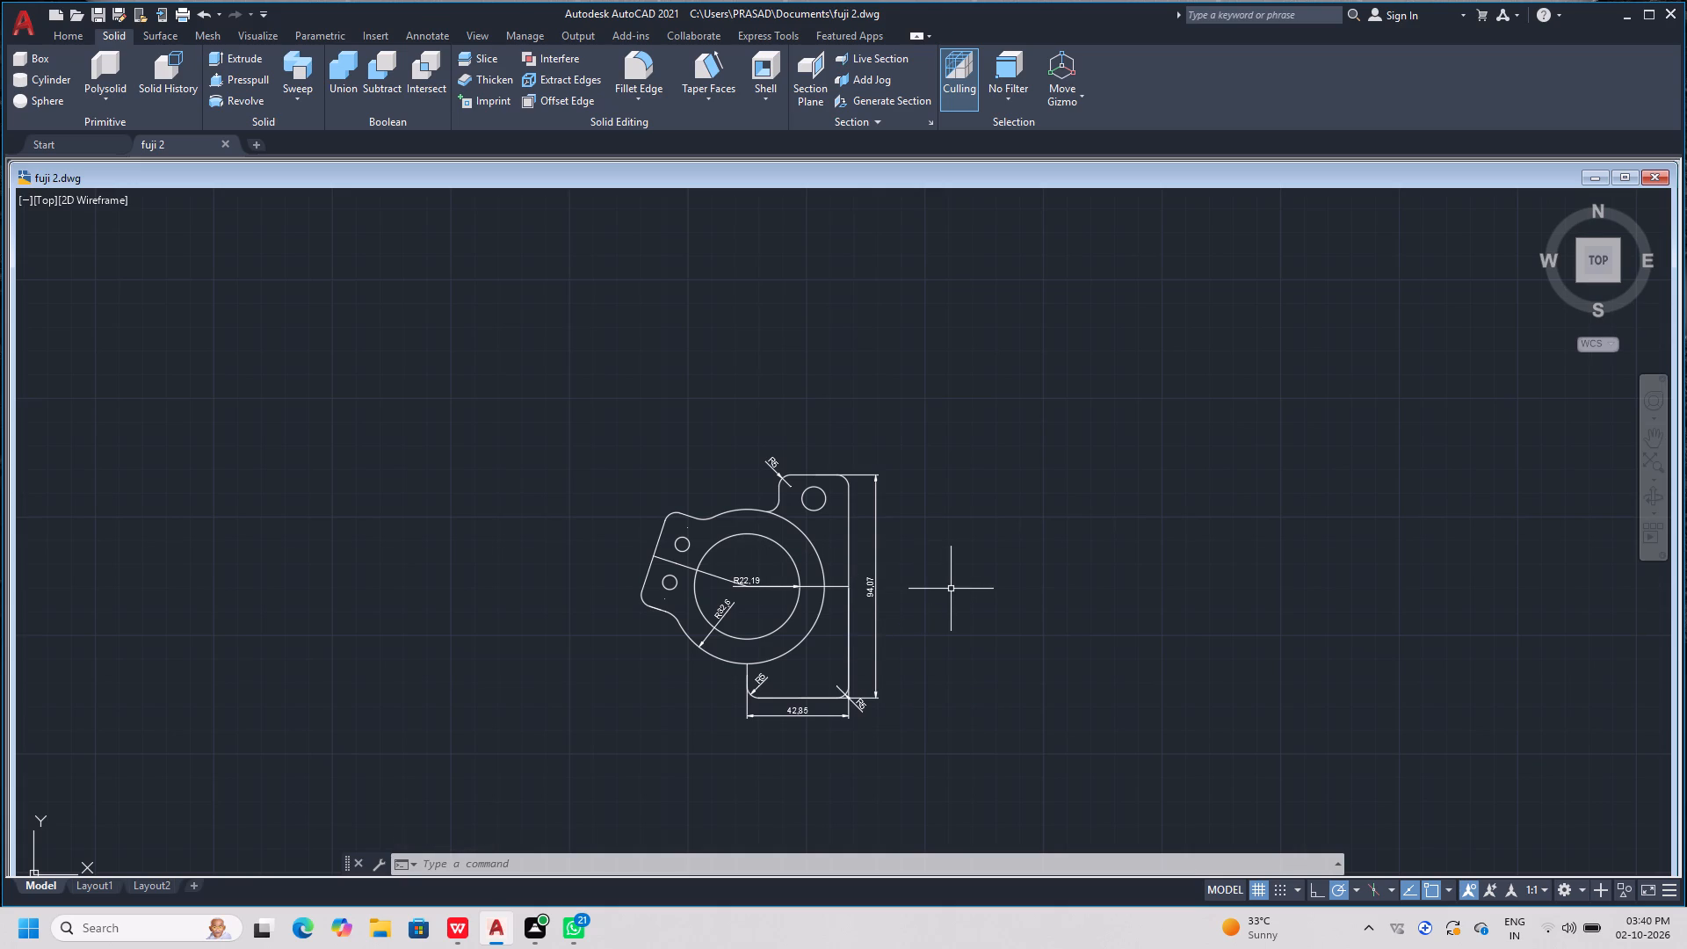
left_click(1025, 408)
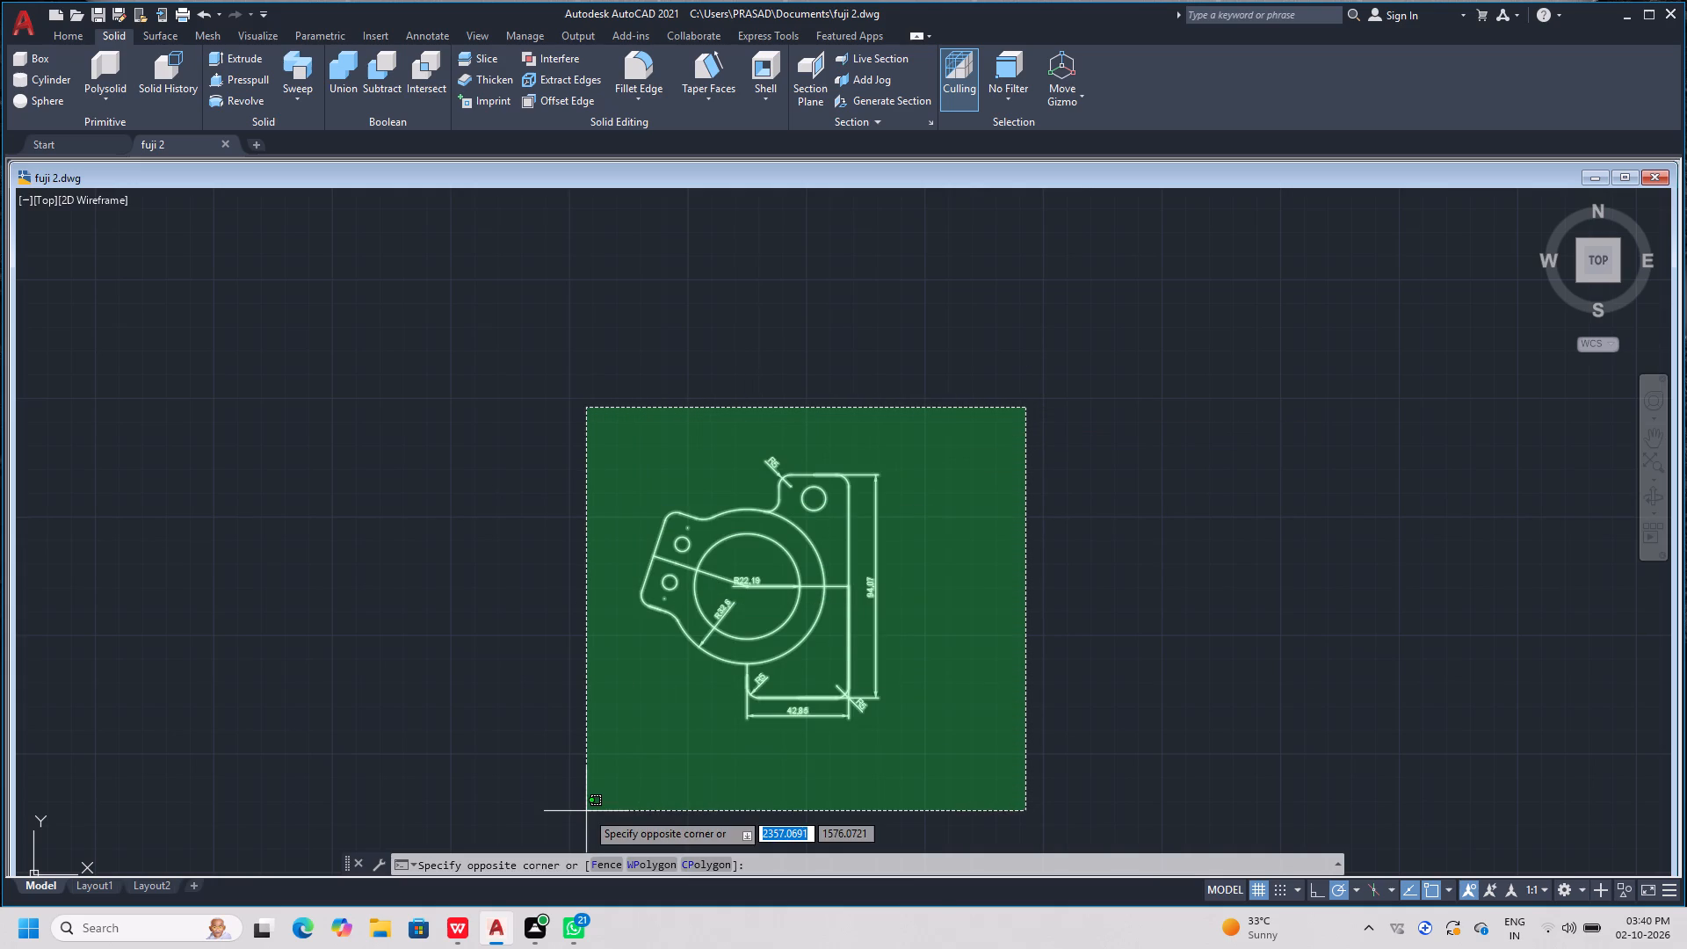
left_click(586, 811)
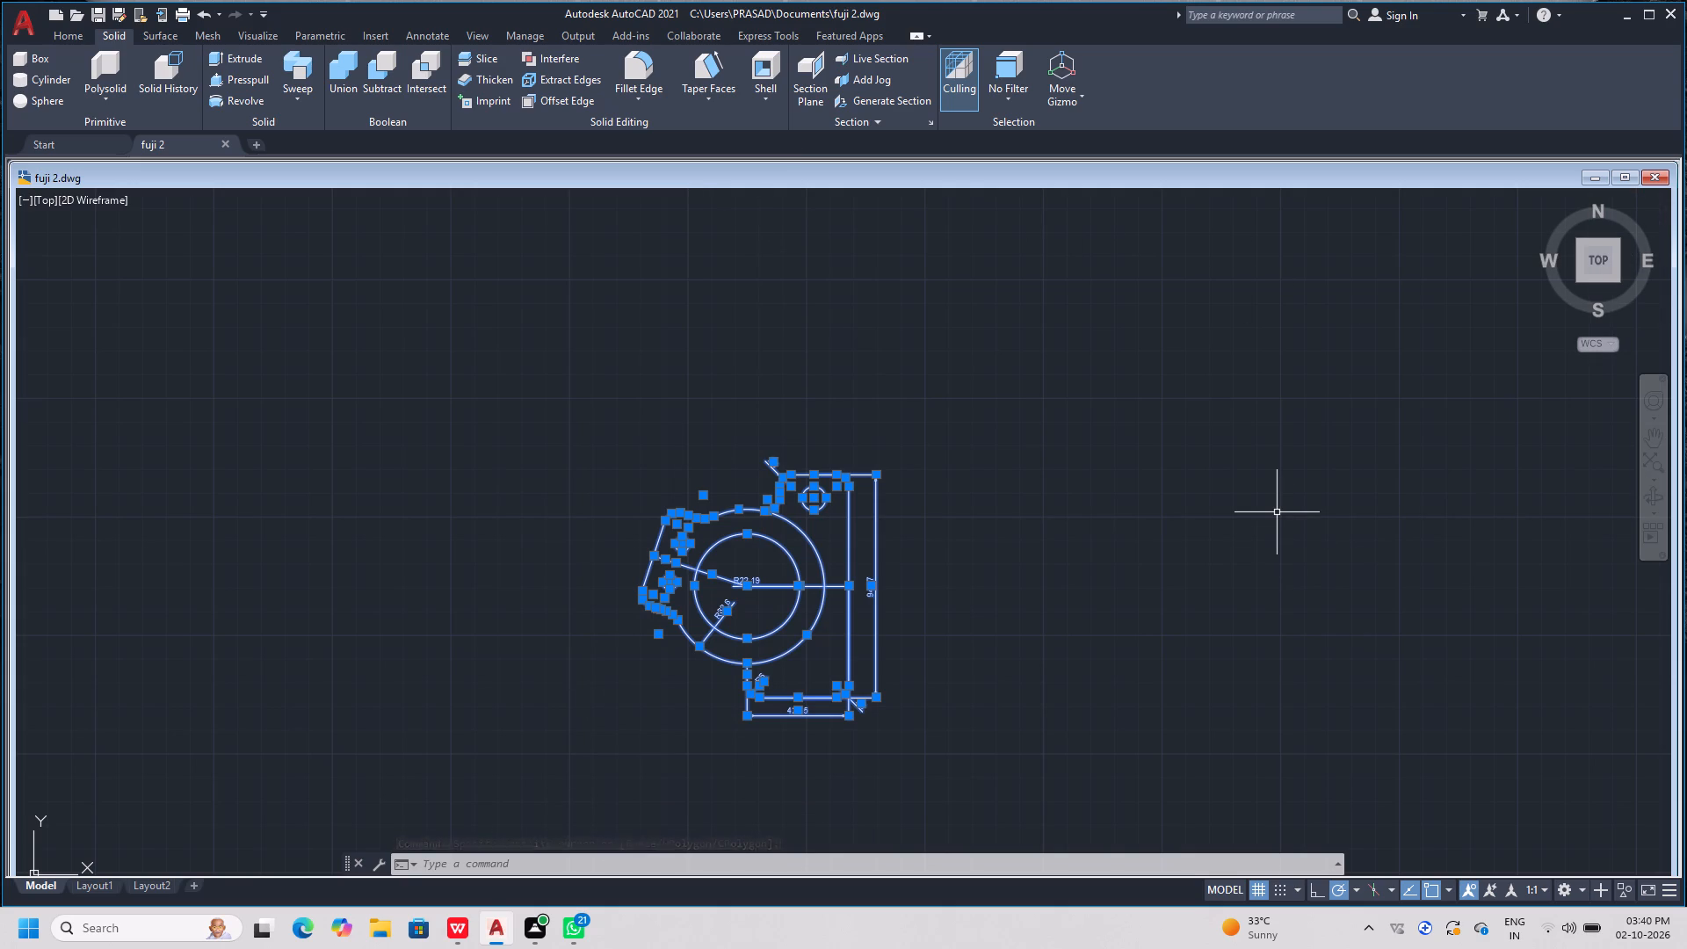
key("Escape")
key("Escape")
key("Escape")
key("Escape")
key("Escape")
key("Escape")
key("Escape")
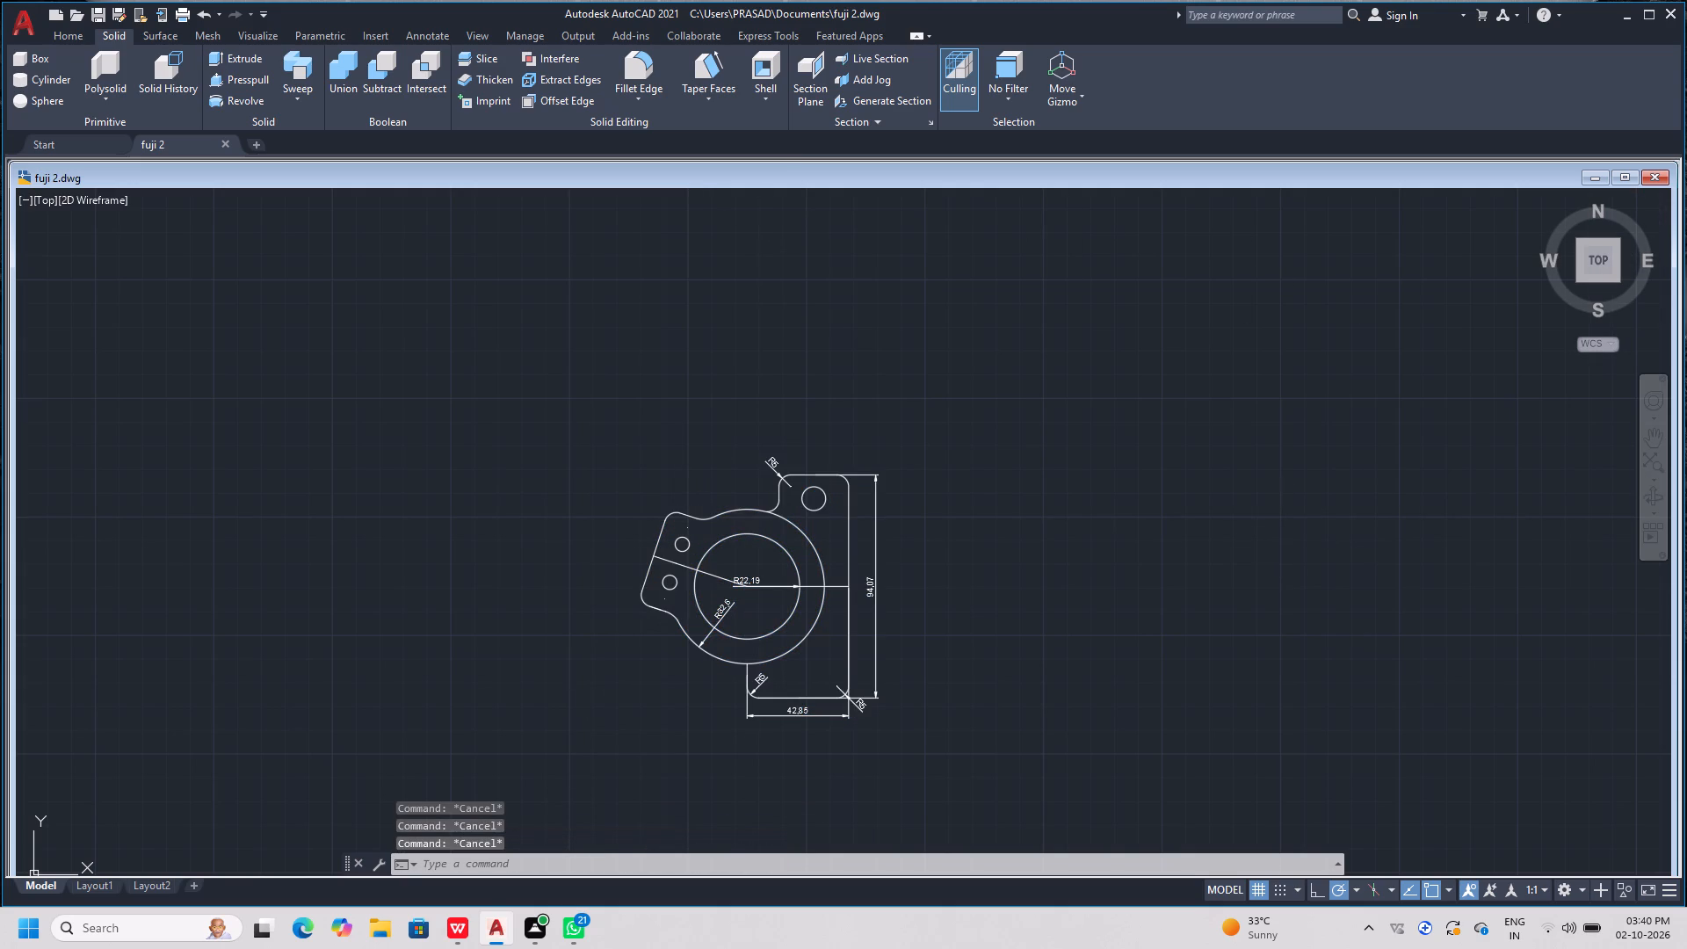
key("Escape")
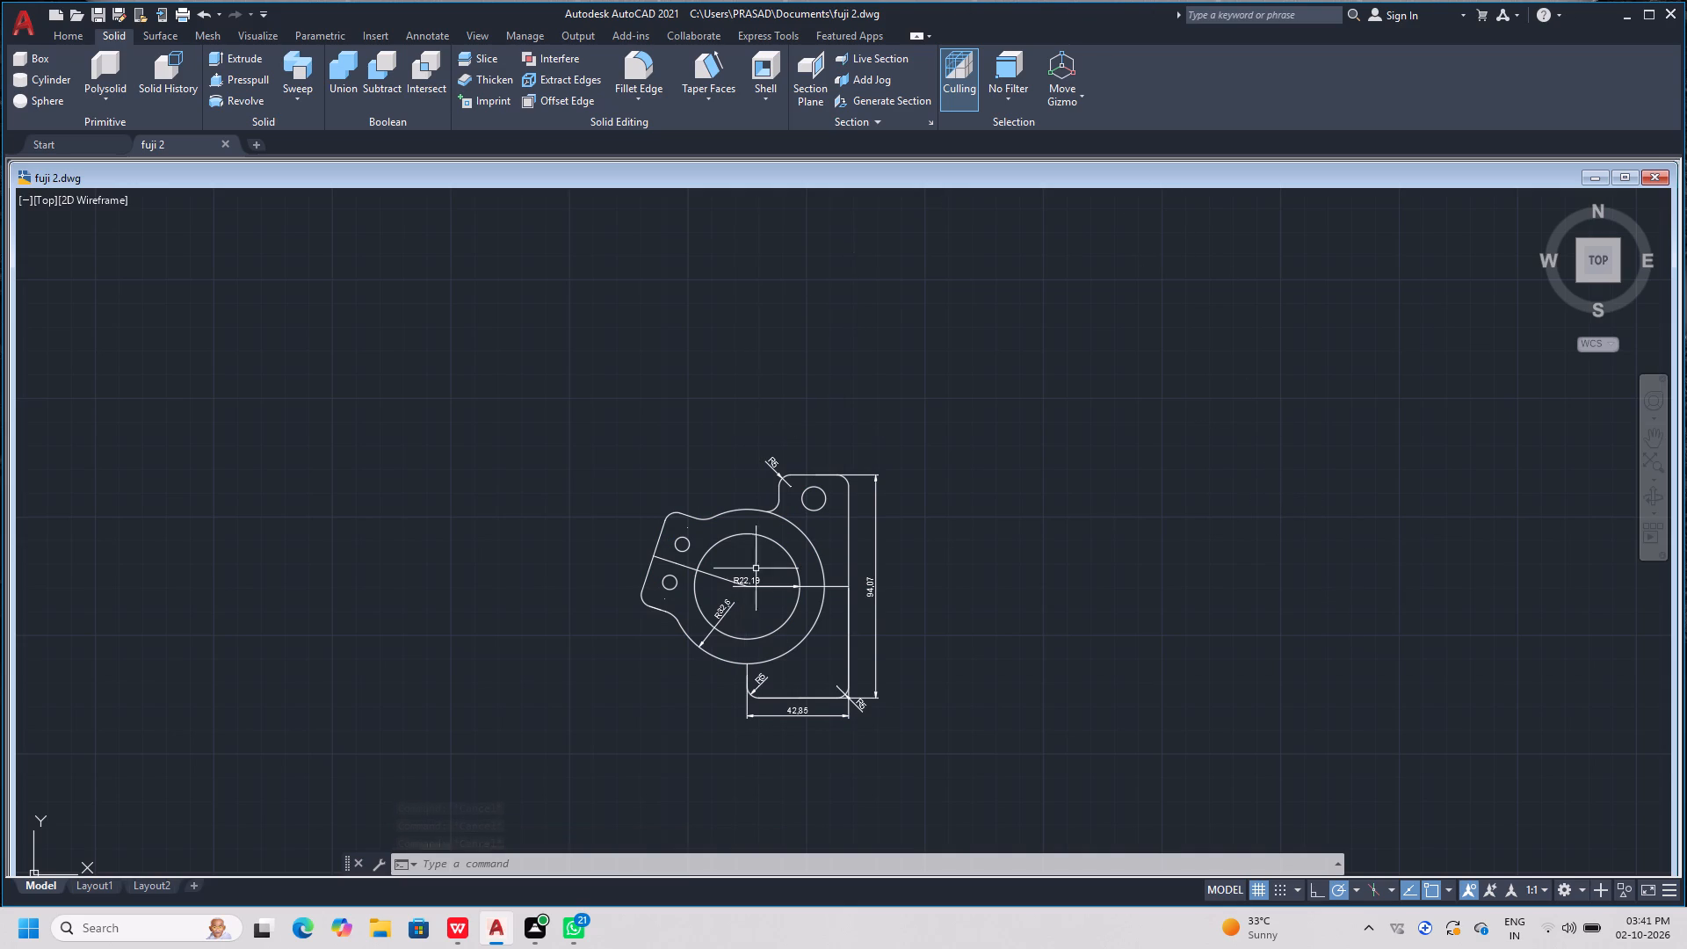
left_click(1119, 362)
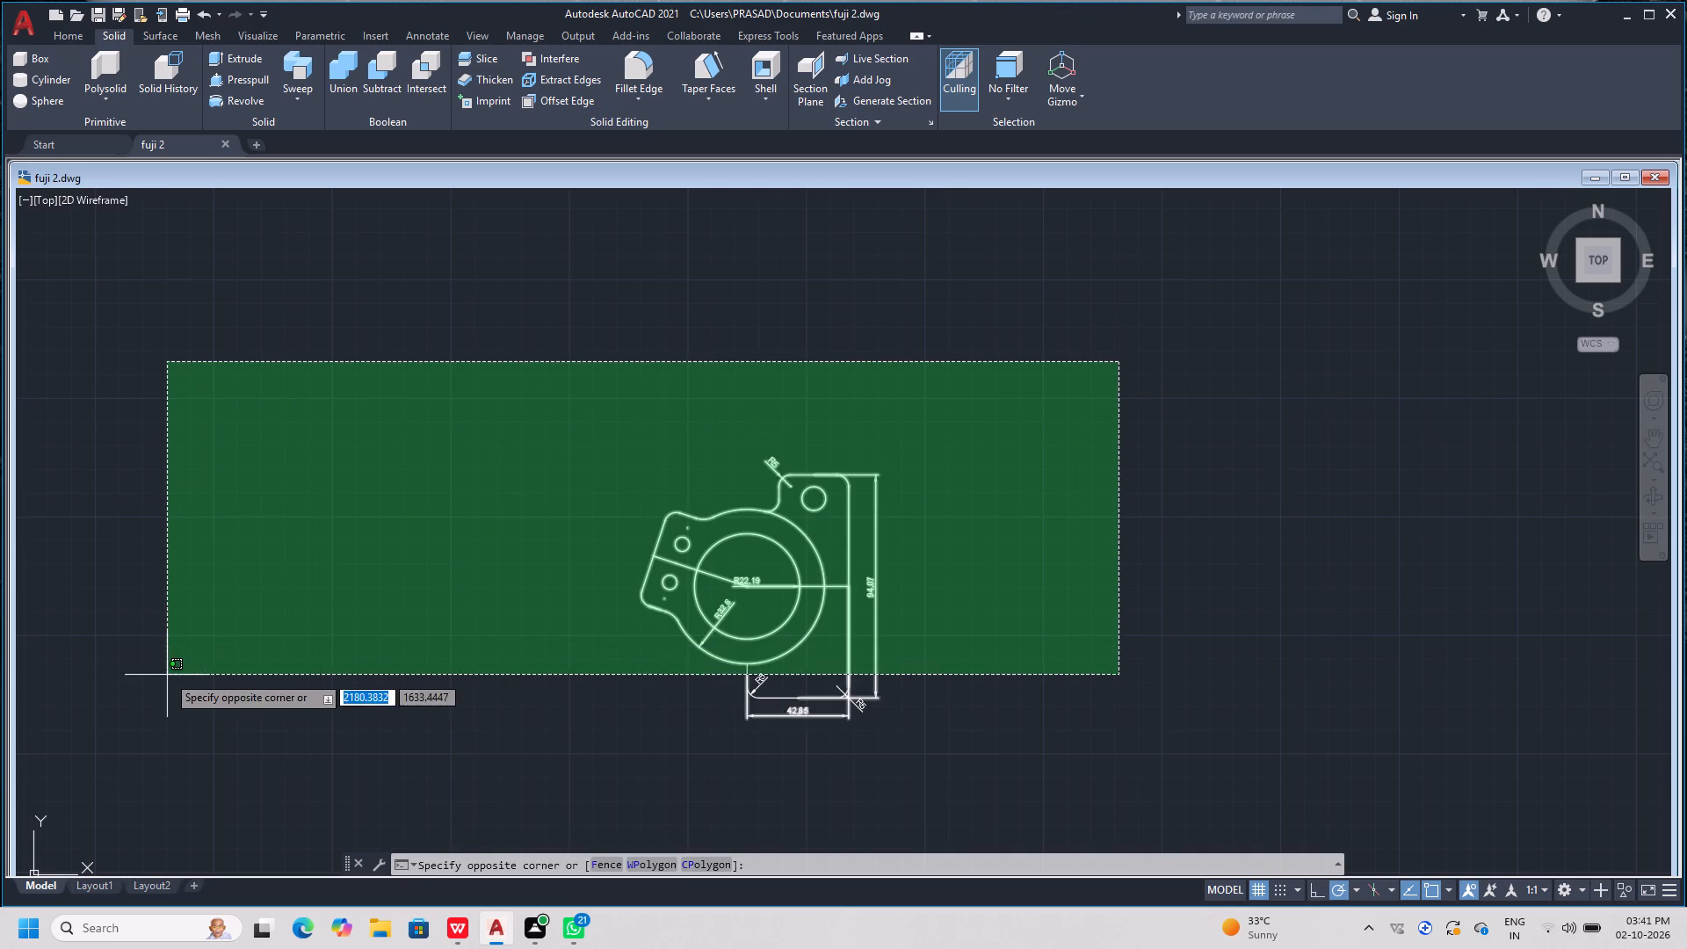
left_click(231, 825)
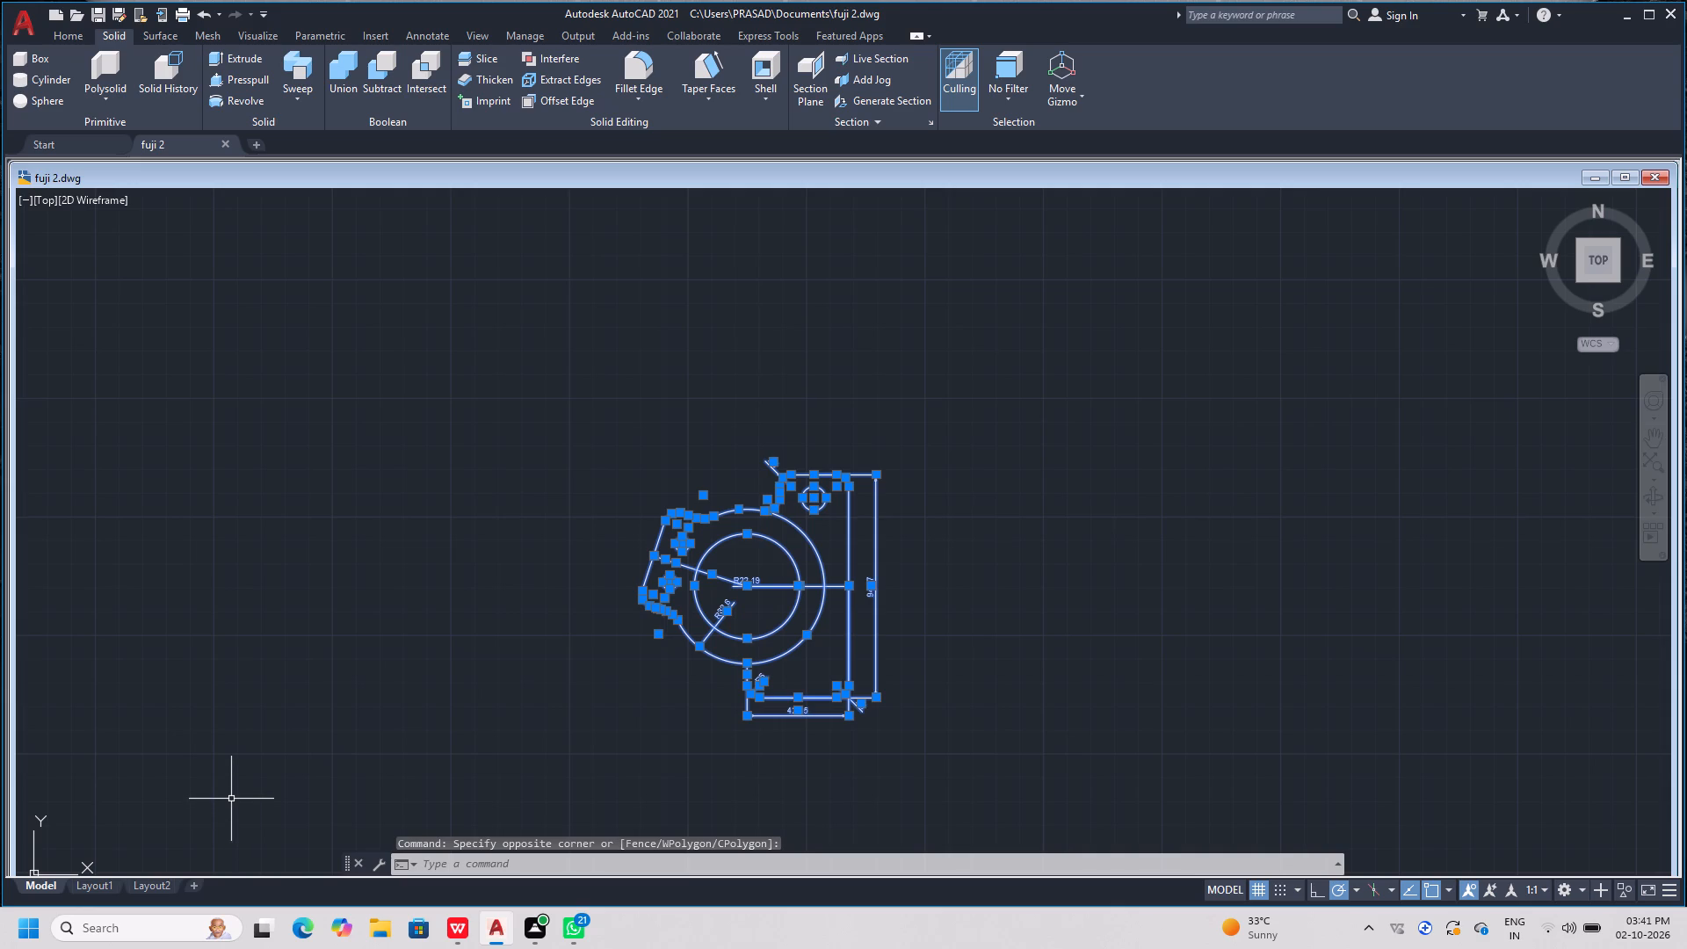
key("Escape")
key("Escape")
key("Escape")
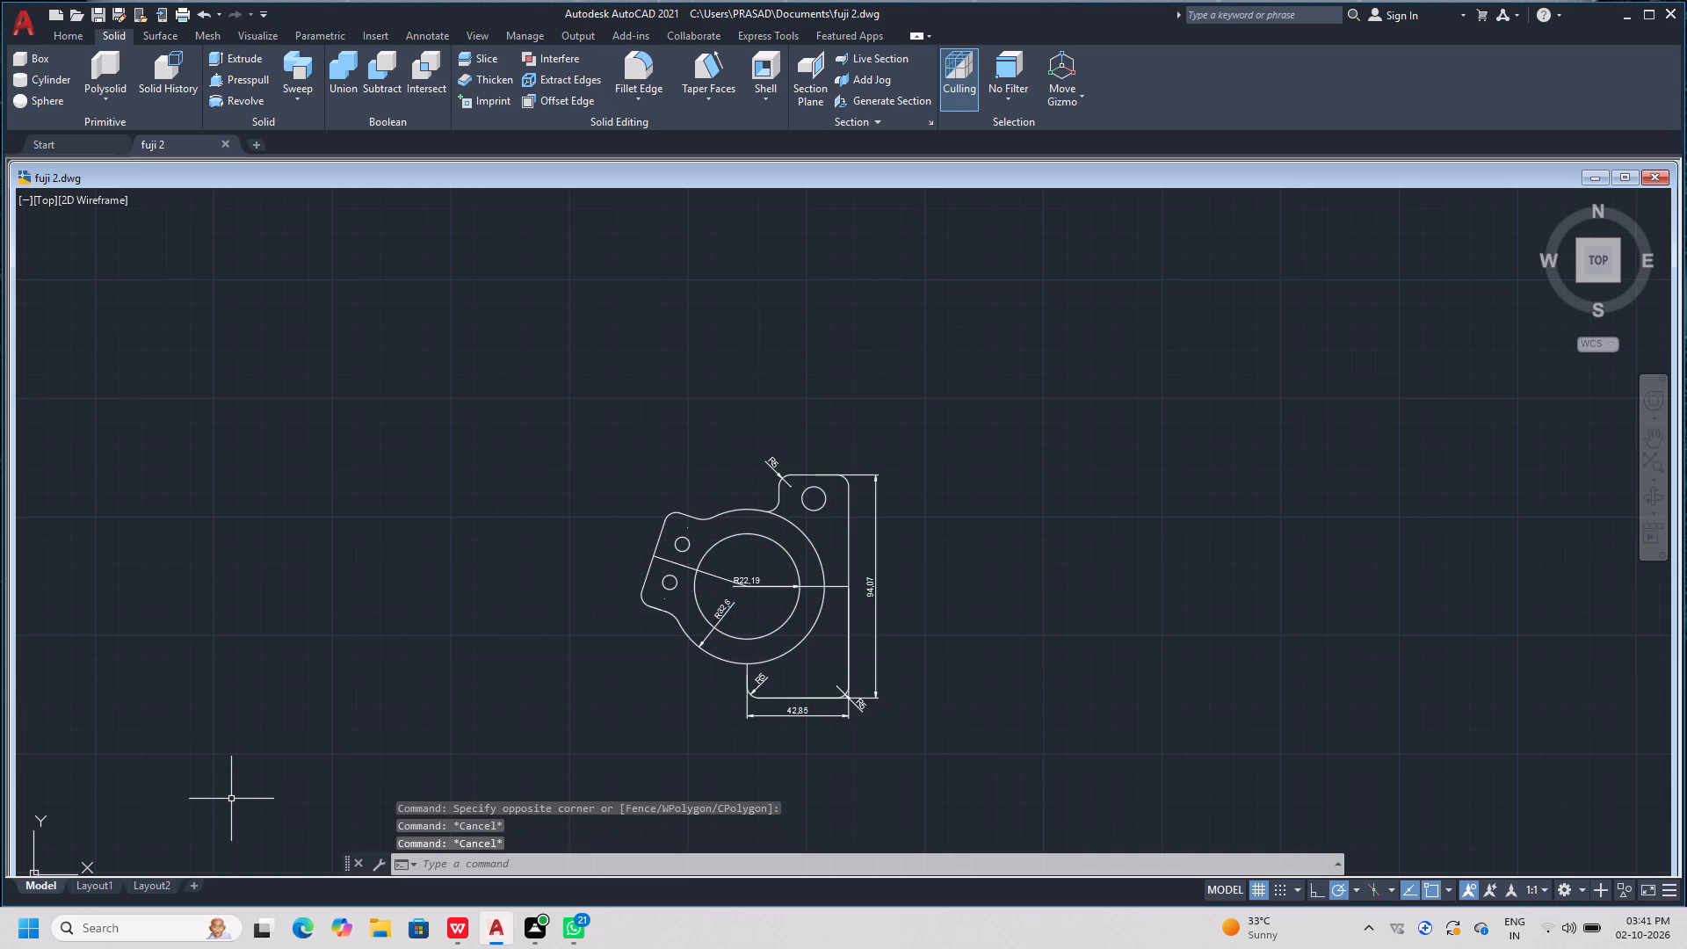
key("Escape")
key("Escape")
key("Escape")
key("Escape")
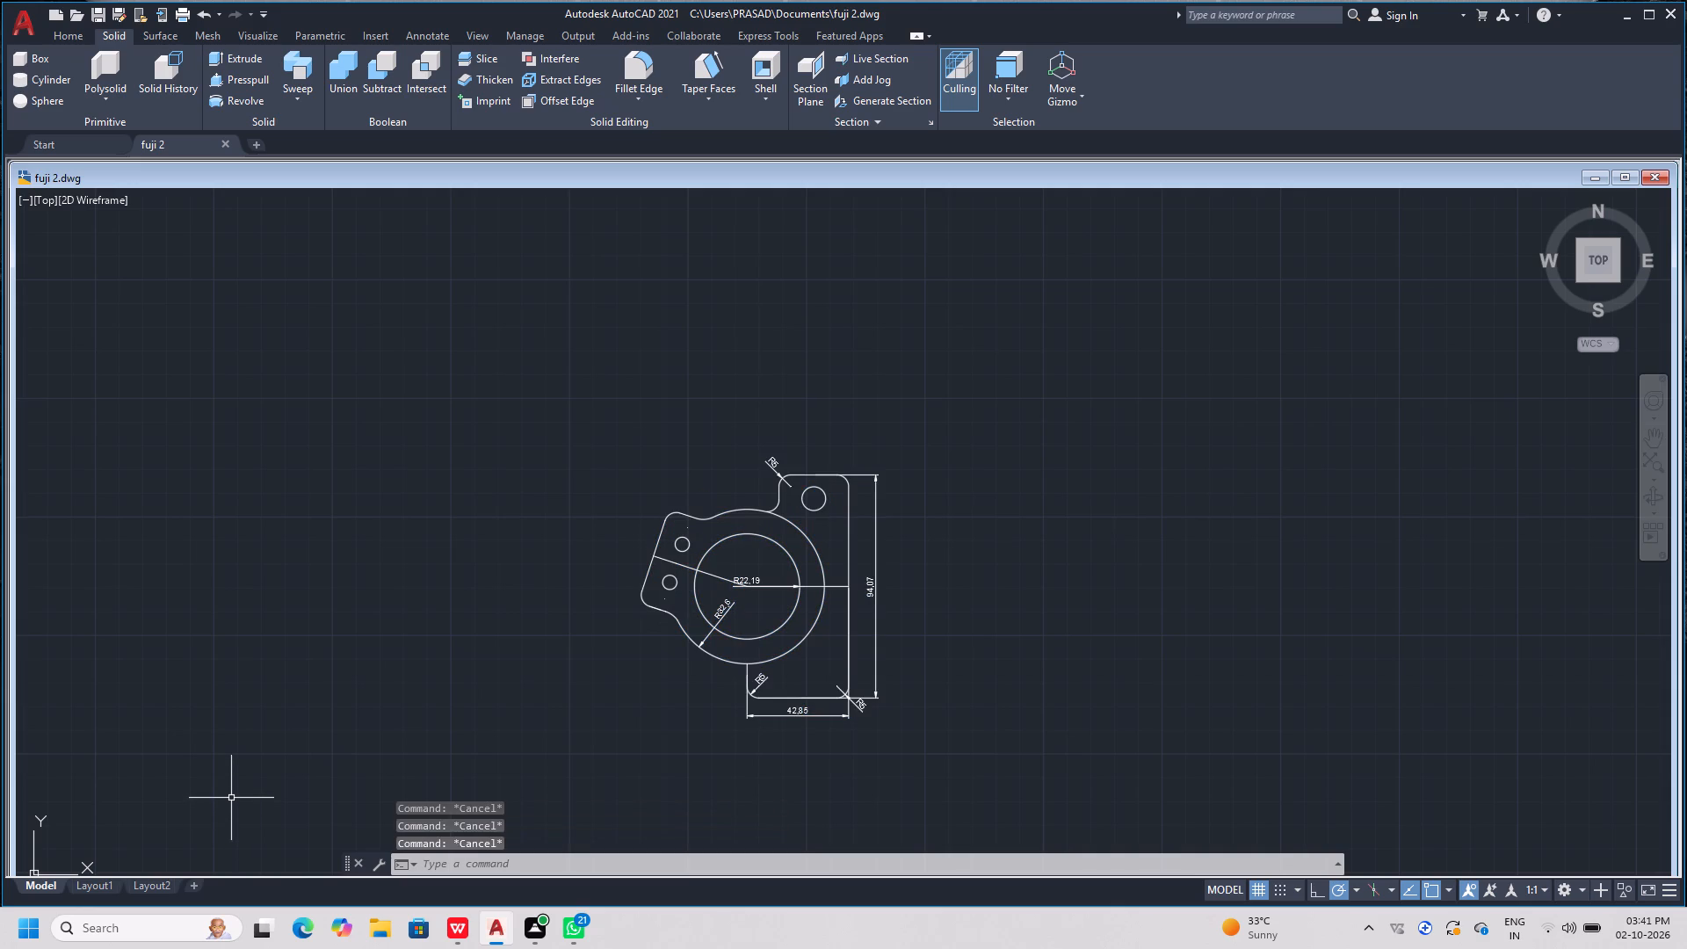
Save the fuji 2 drawing again.
key("ctrl+s")
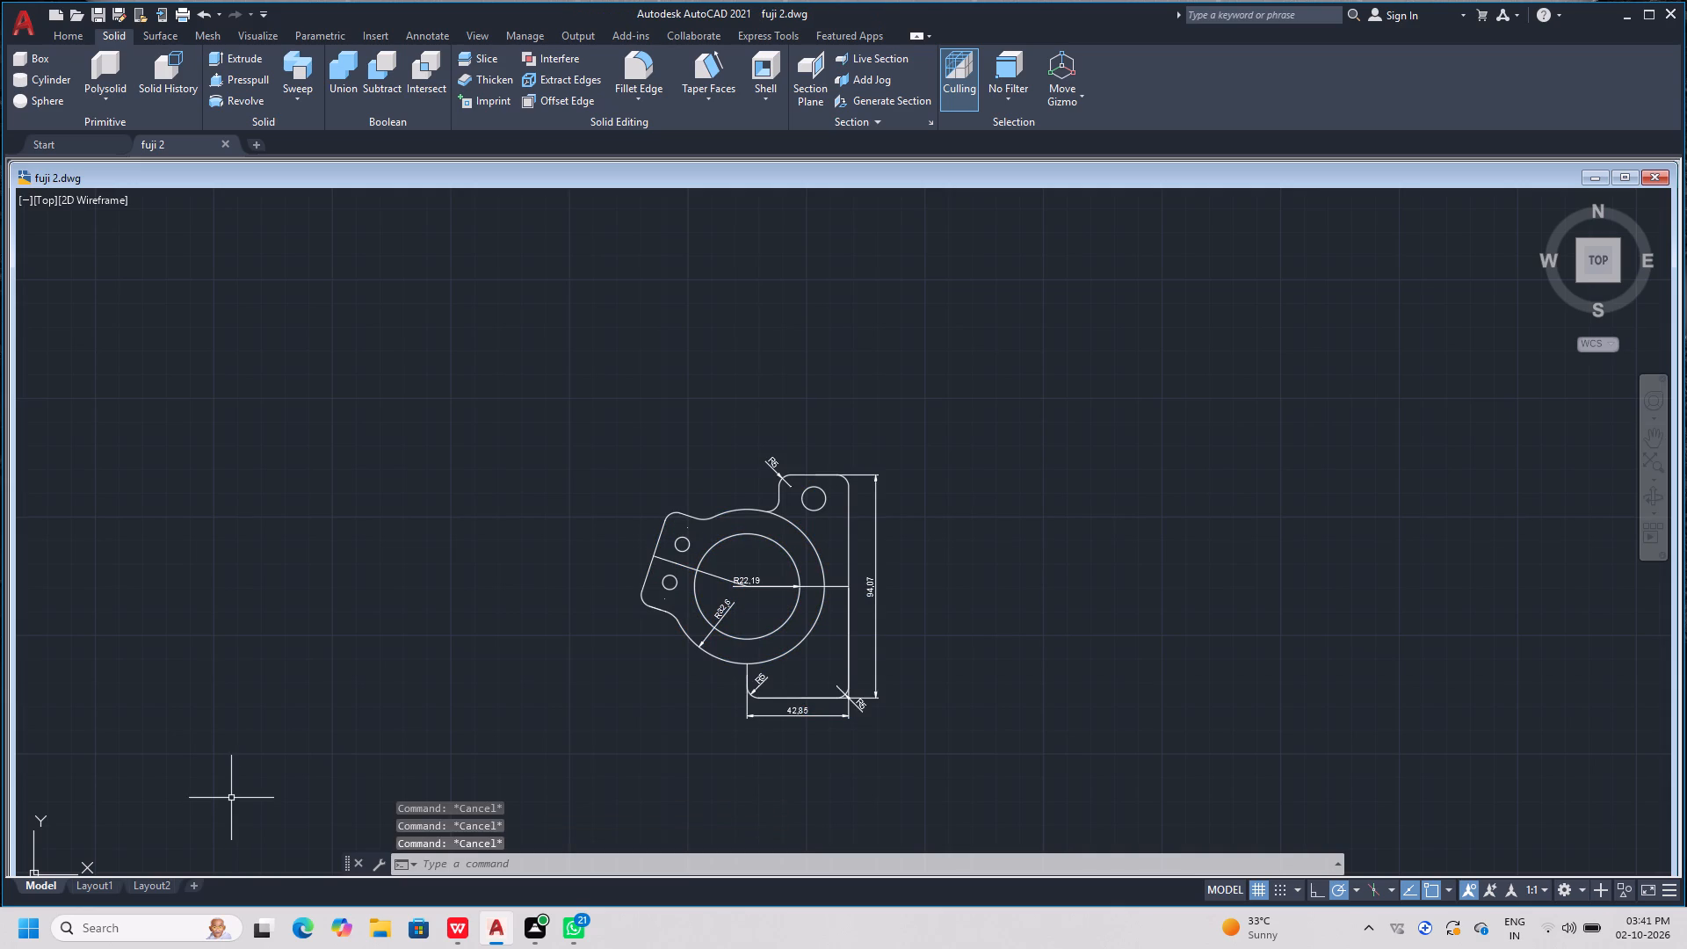